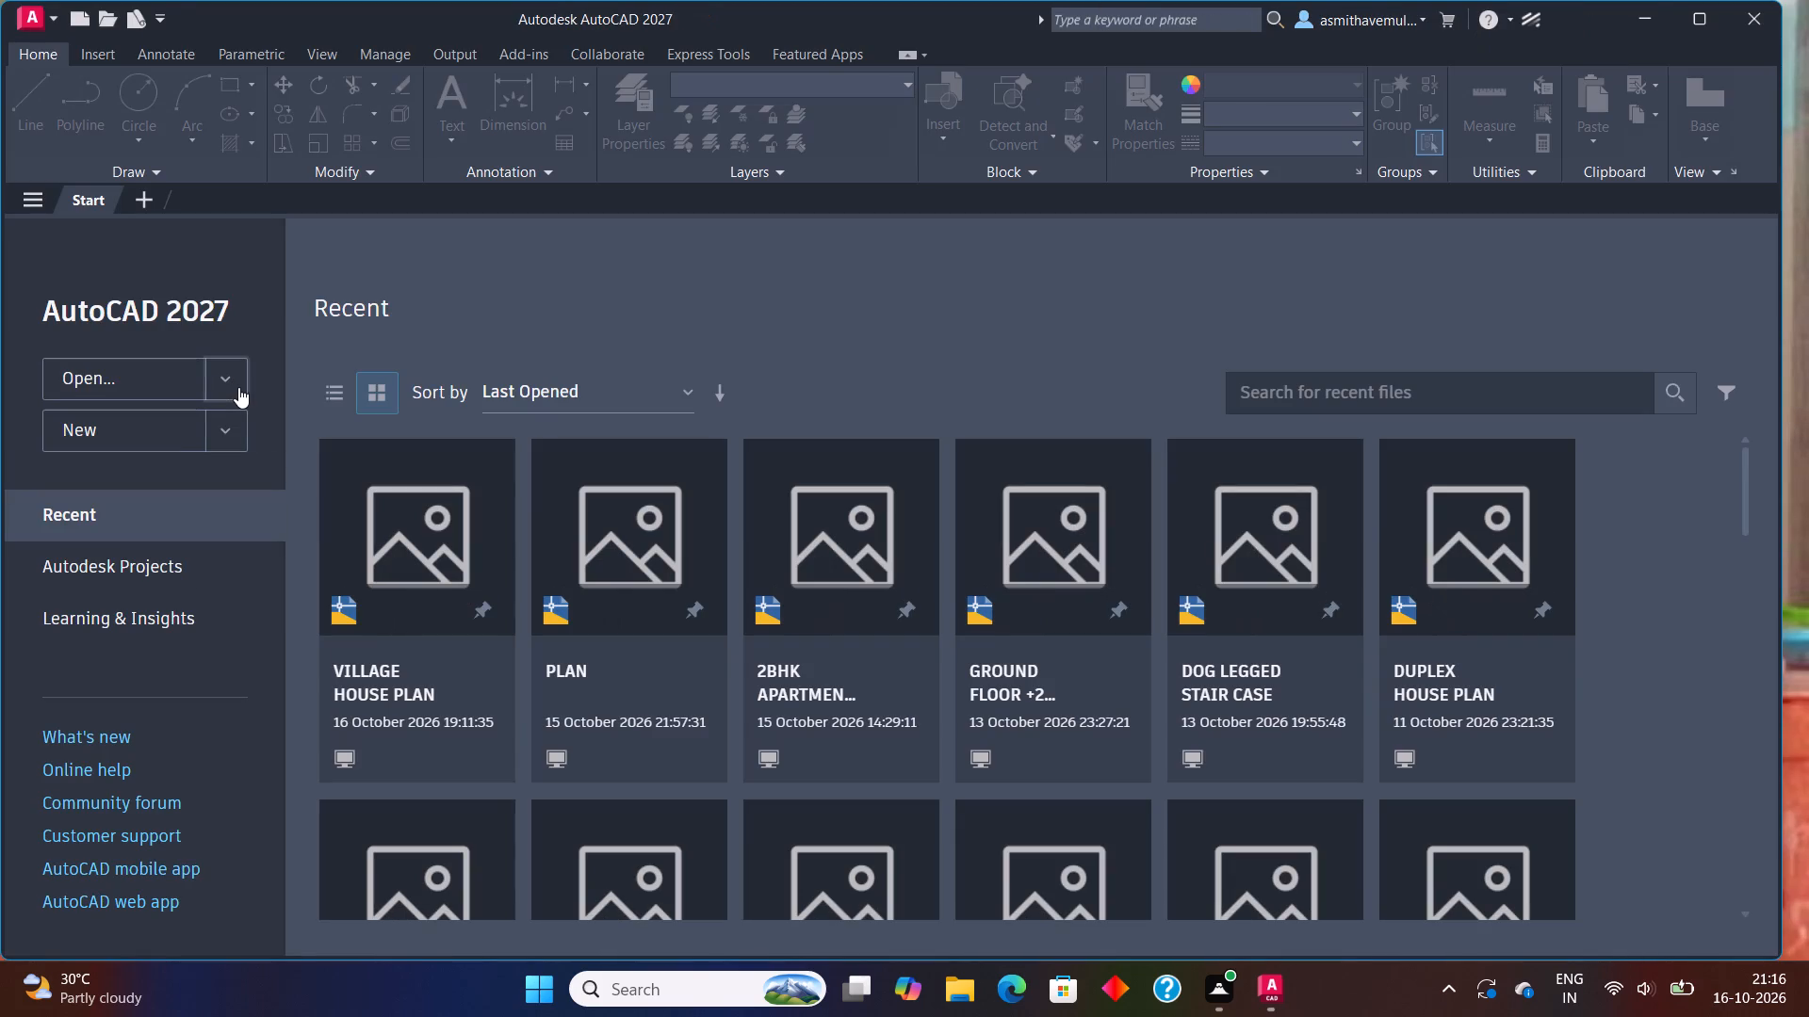
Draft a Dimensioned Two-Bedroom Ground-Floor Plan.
Create a new blank drawing.
{"action": "left_click", "coordinate": [138, 433]}
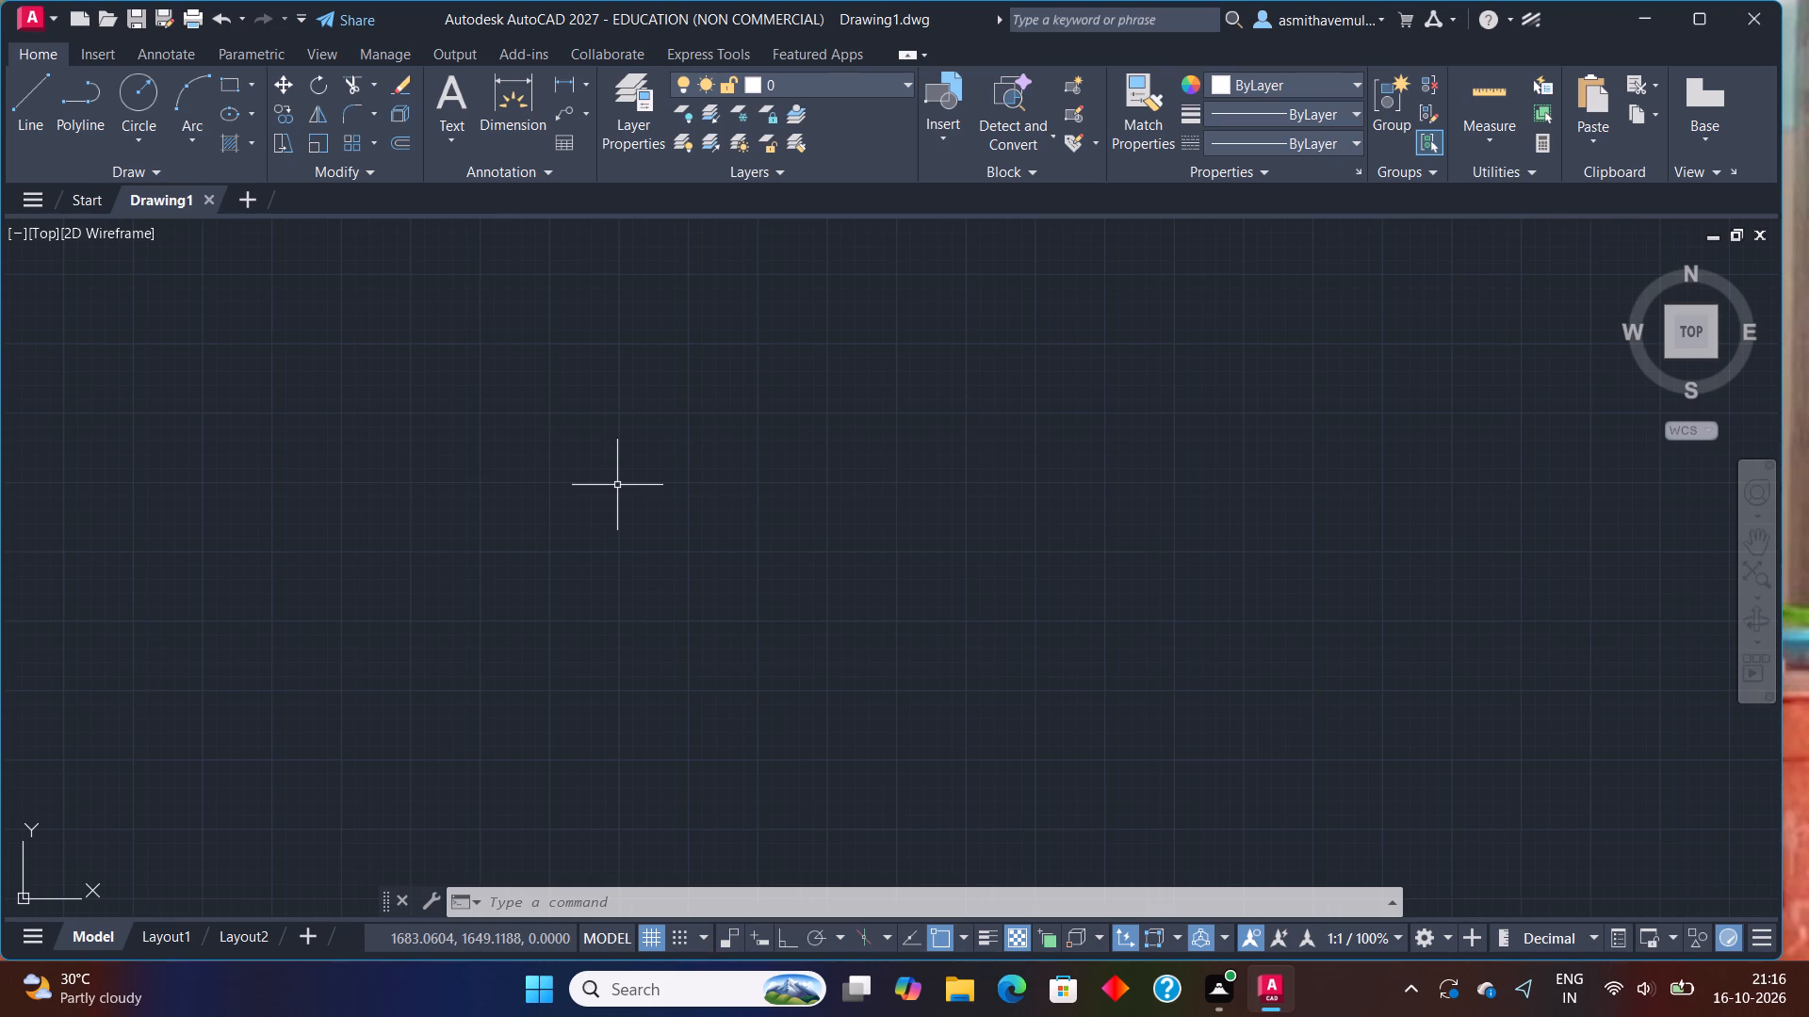
Configure the drawing units to Engineering length with 0'-0.0" precision and Inches as the insertion scale.
{"action": "type", "text": "UNITS"}
{"action": "key", "text": "Return"}
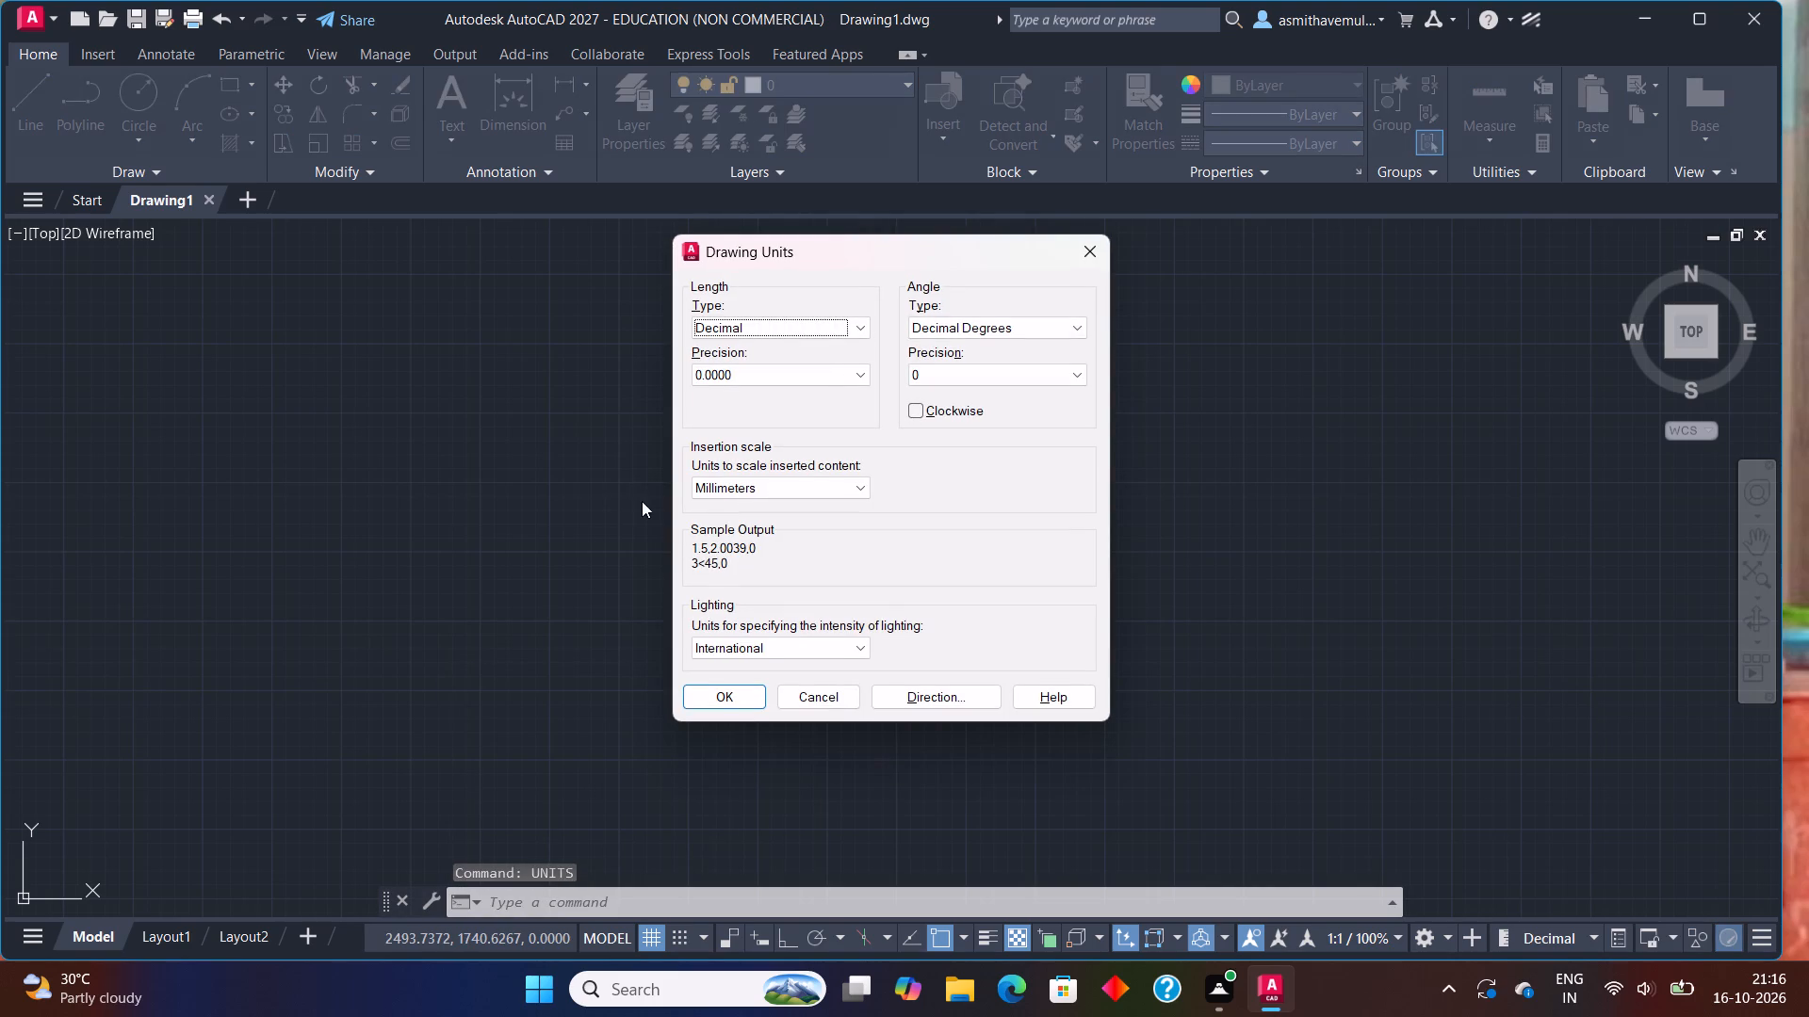
{"action": "left_click", "coordinate": [858, 329]}
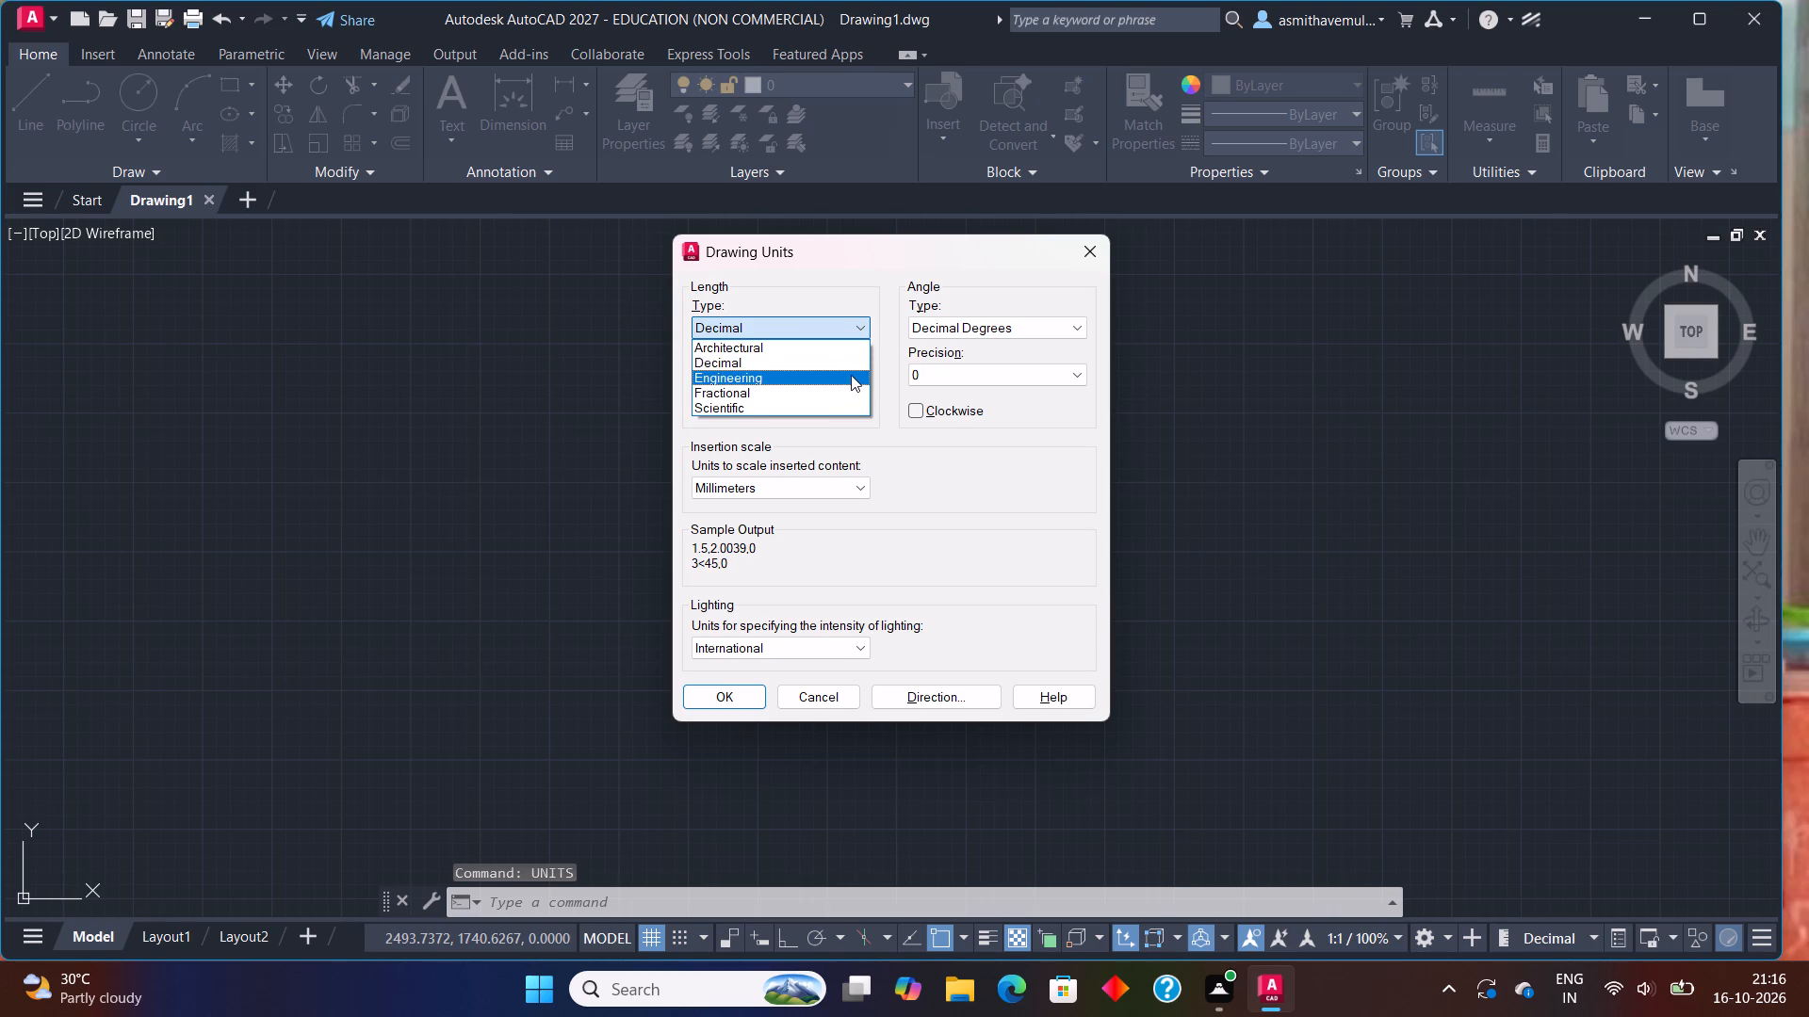
{"action": "left_click", "coordinate": [850, 377]}
{"action": "left_click", "coordinate": [849, 377]}
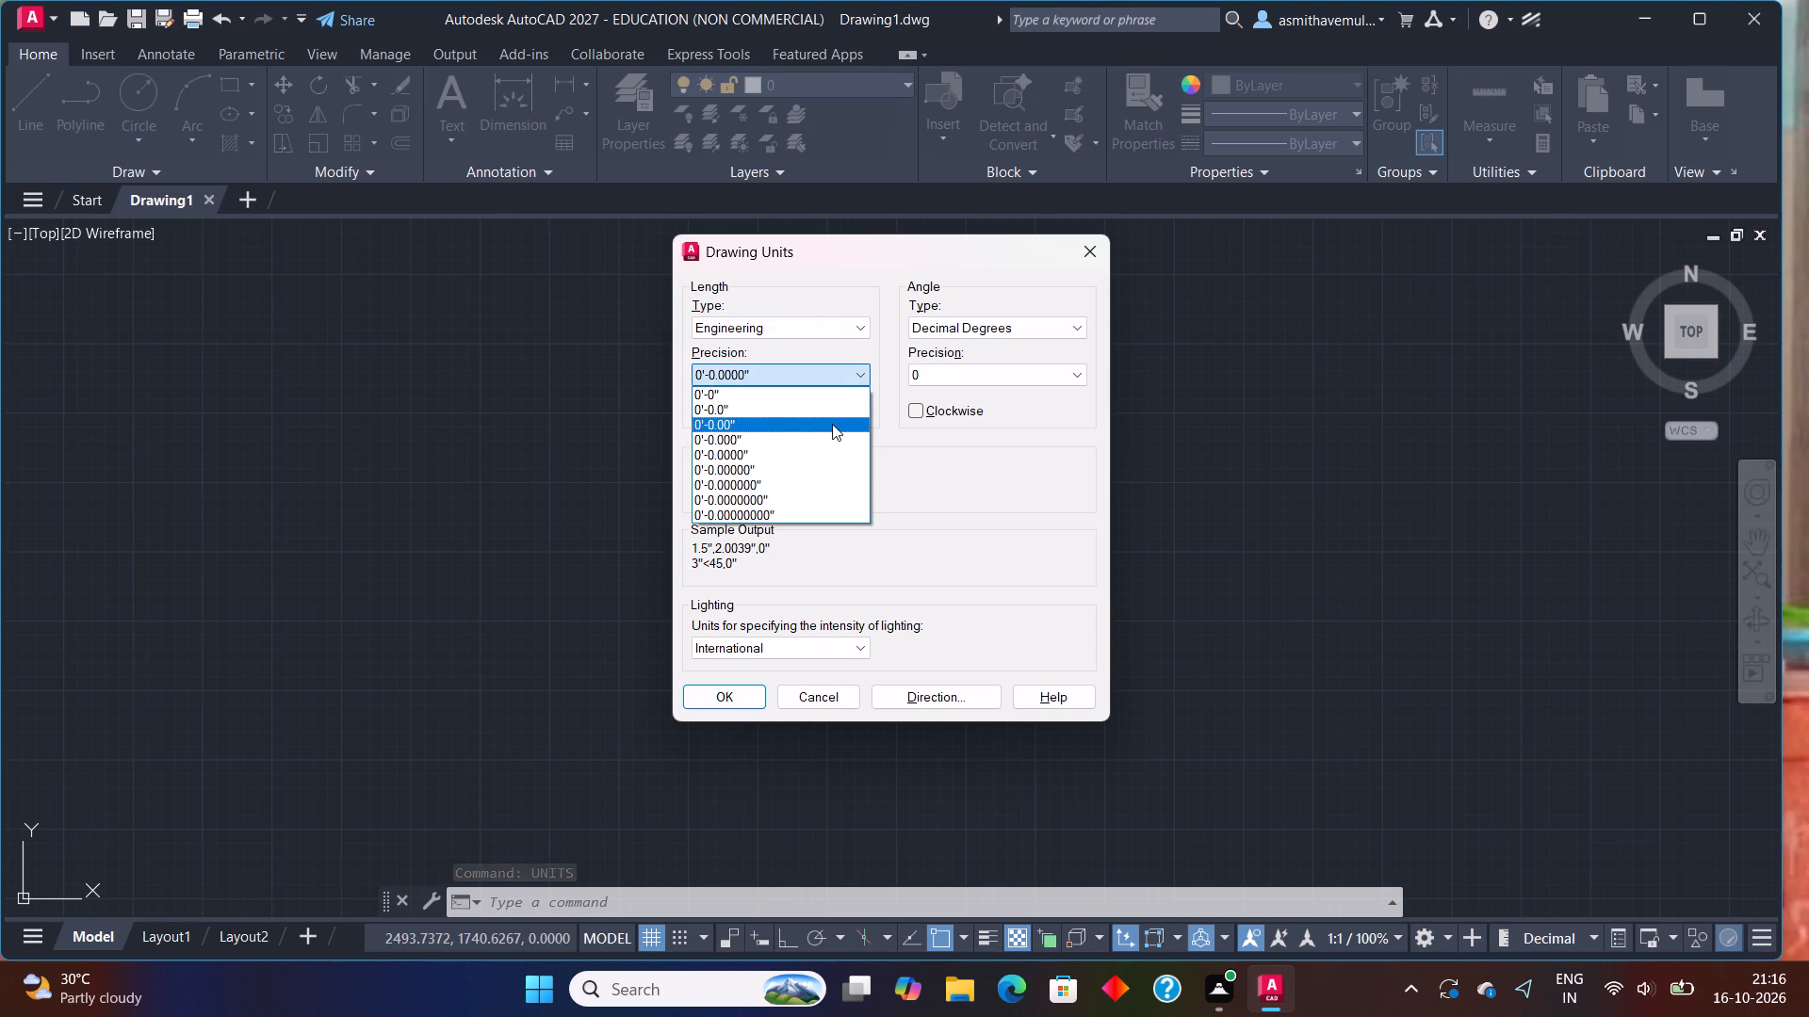
{"action": "left_click", "coordinate": [833, 415]}
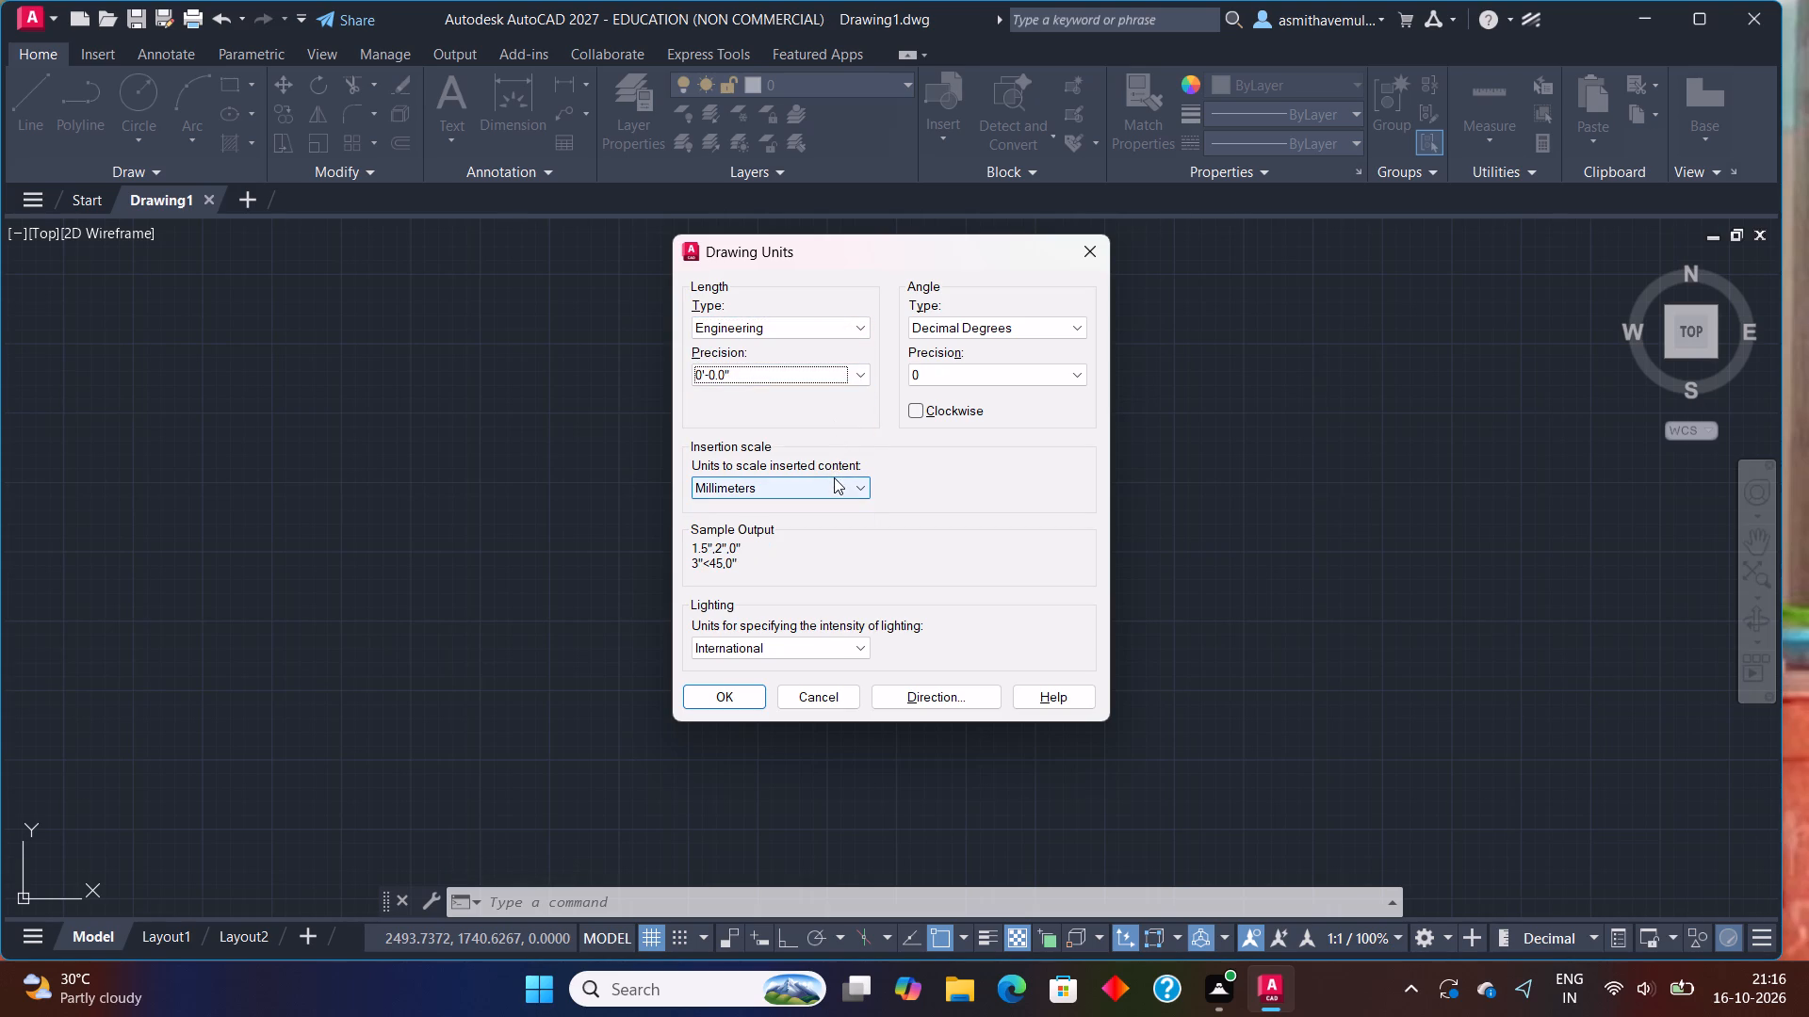
{"action": "left_click", "coordinate": [834, 482]}
{"action": "left_click", "coordinate": [824, 525]}
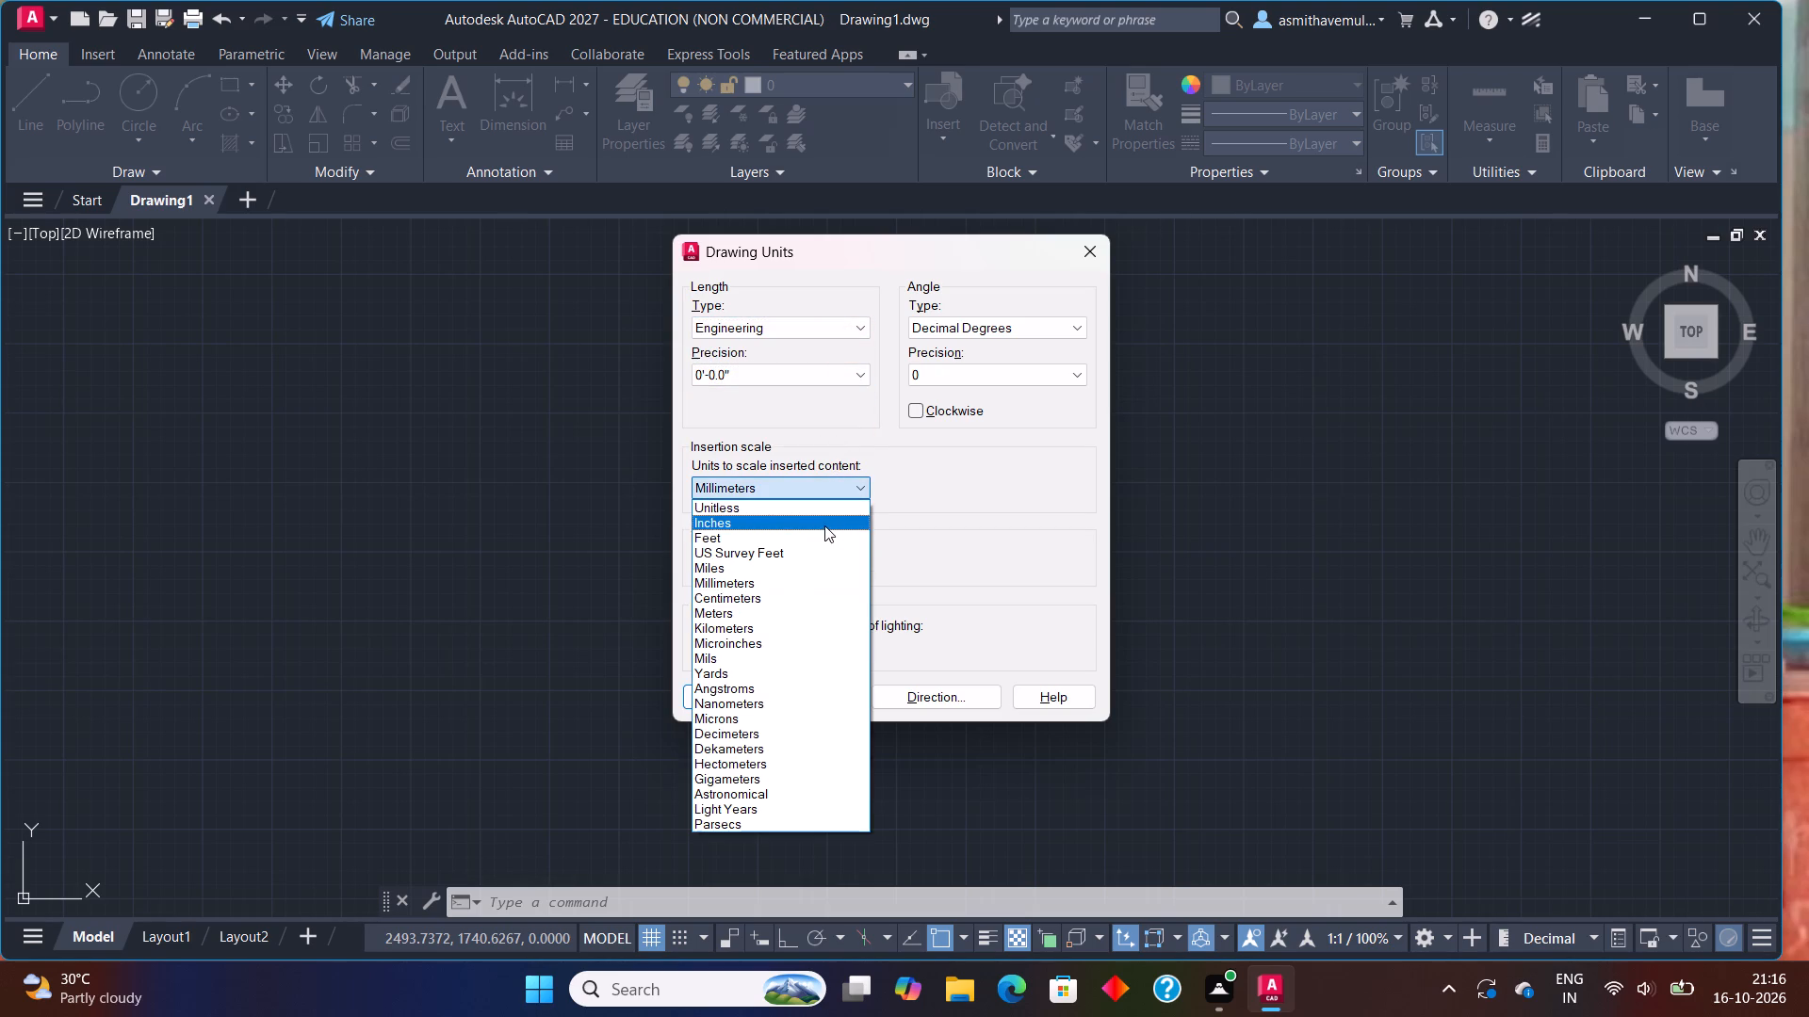
{"action": "left_click", "coordinate": [746, 694]}
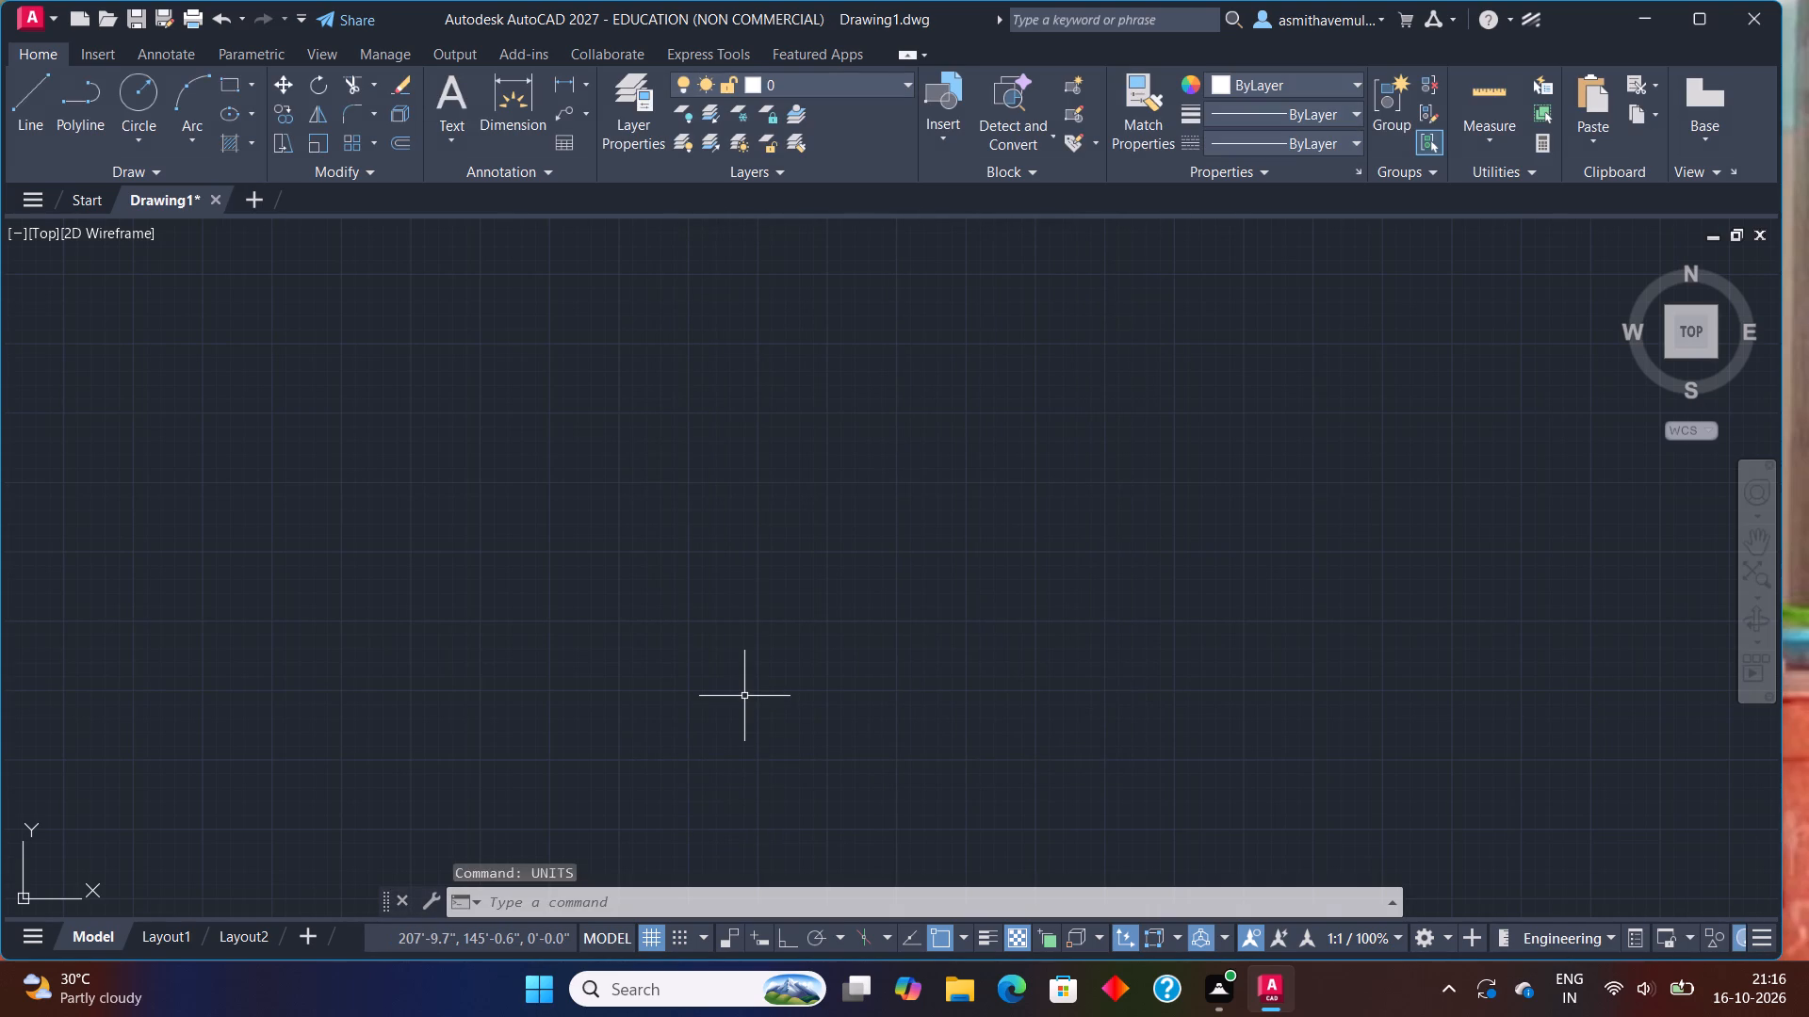
Modify the ISO-25 dimension style, setting its text height to 1'.
{"action": "key", "text": "d"}
{"action": "key", "text": "Return"}
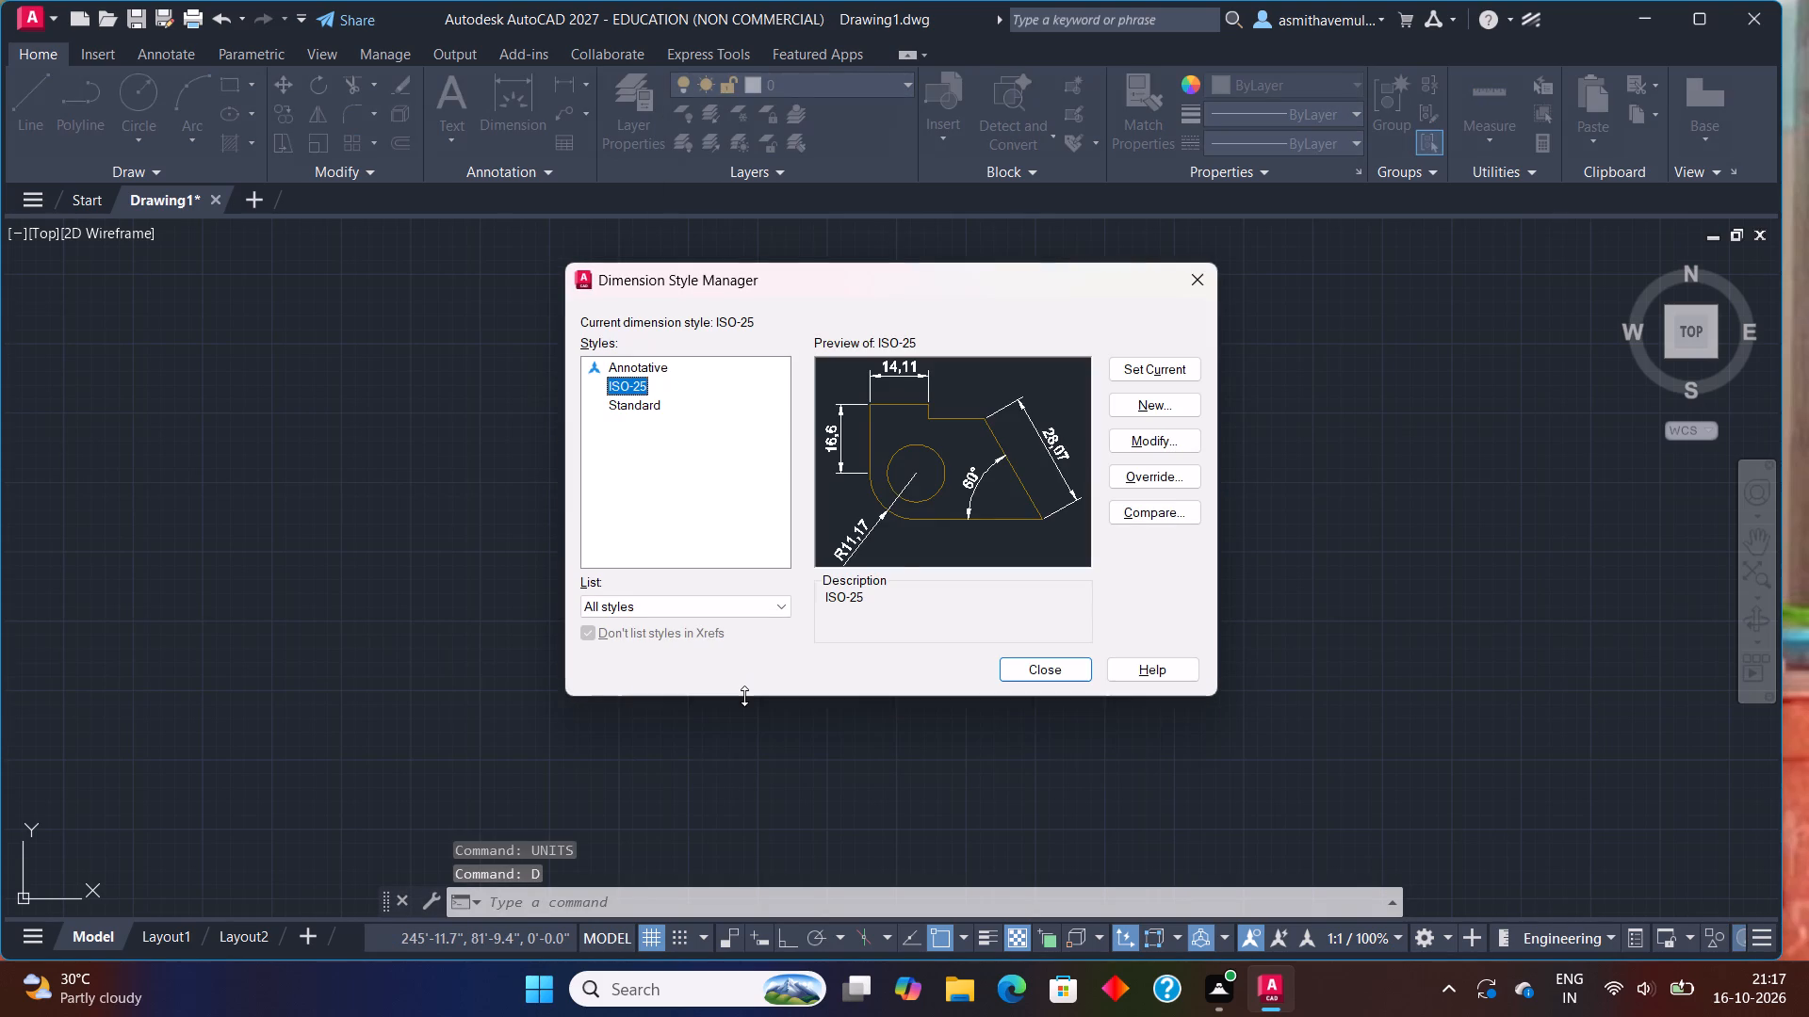
{"action": "left_click", "coordinate": [1176, 436]}
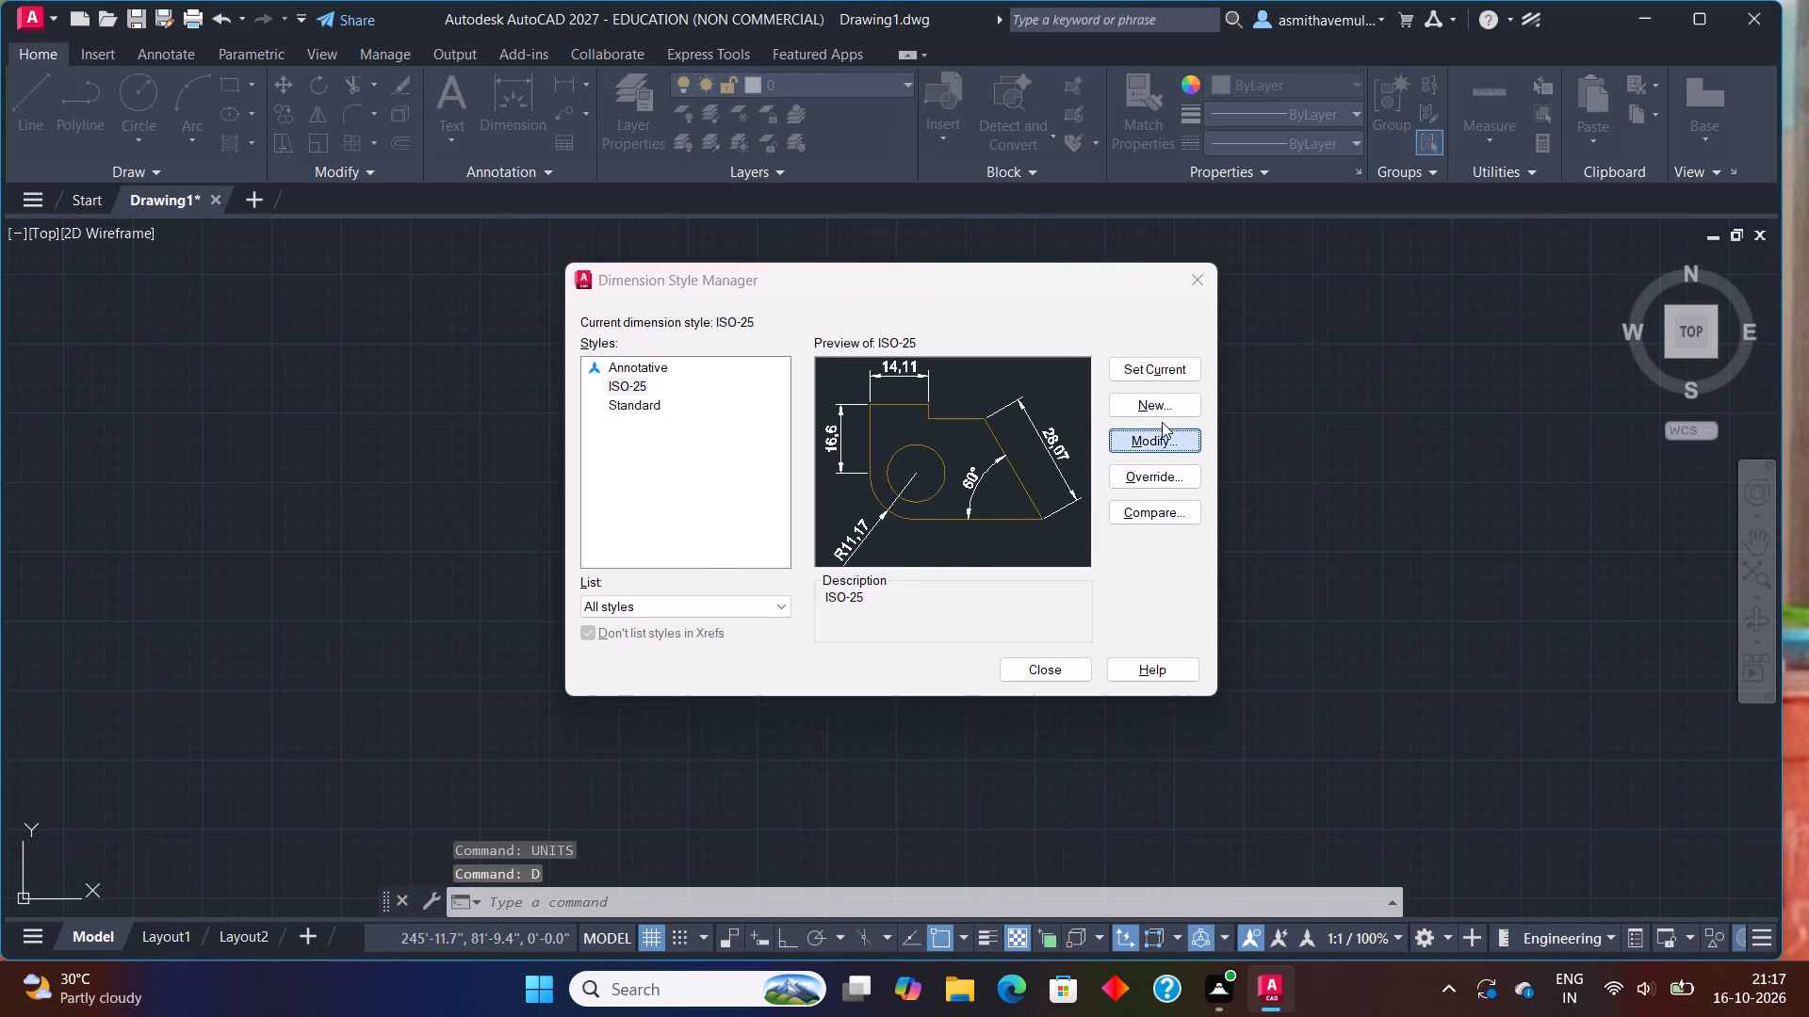
{"action": "left_click", "coordinate": [831, 400]}
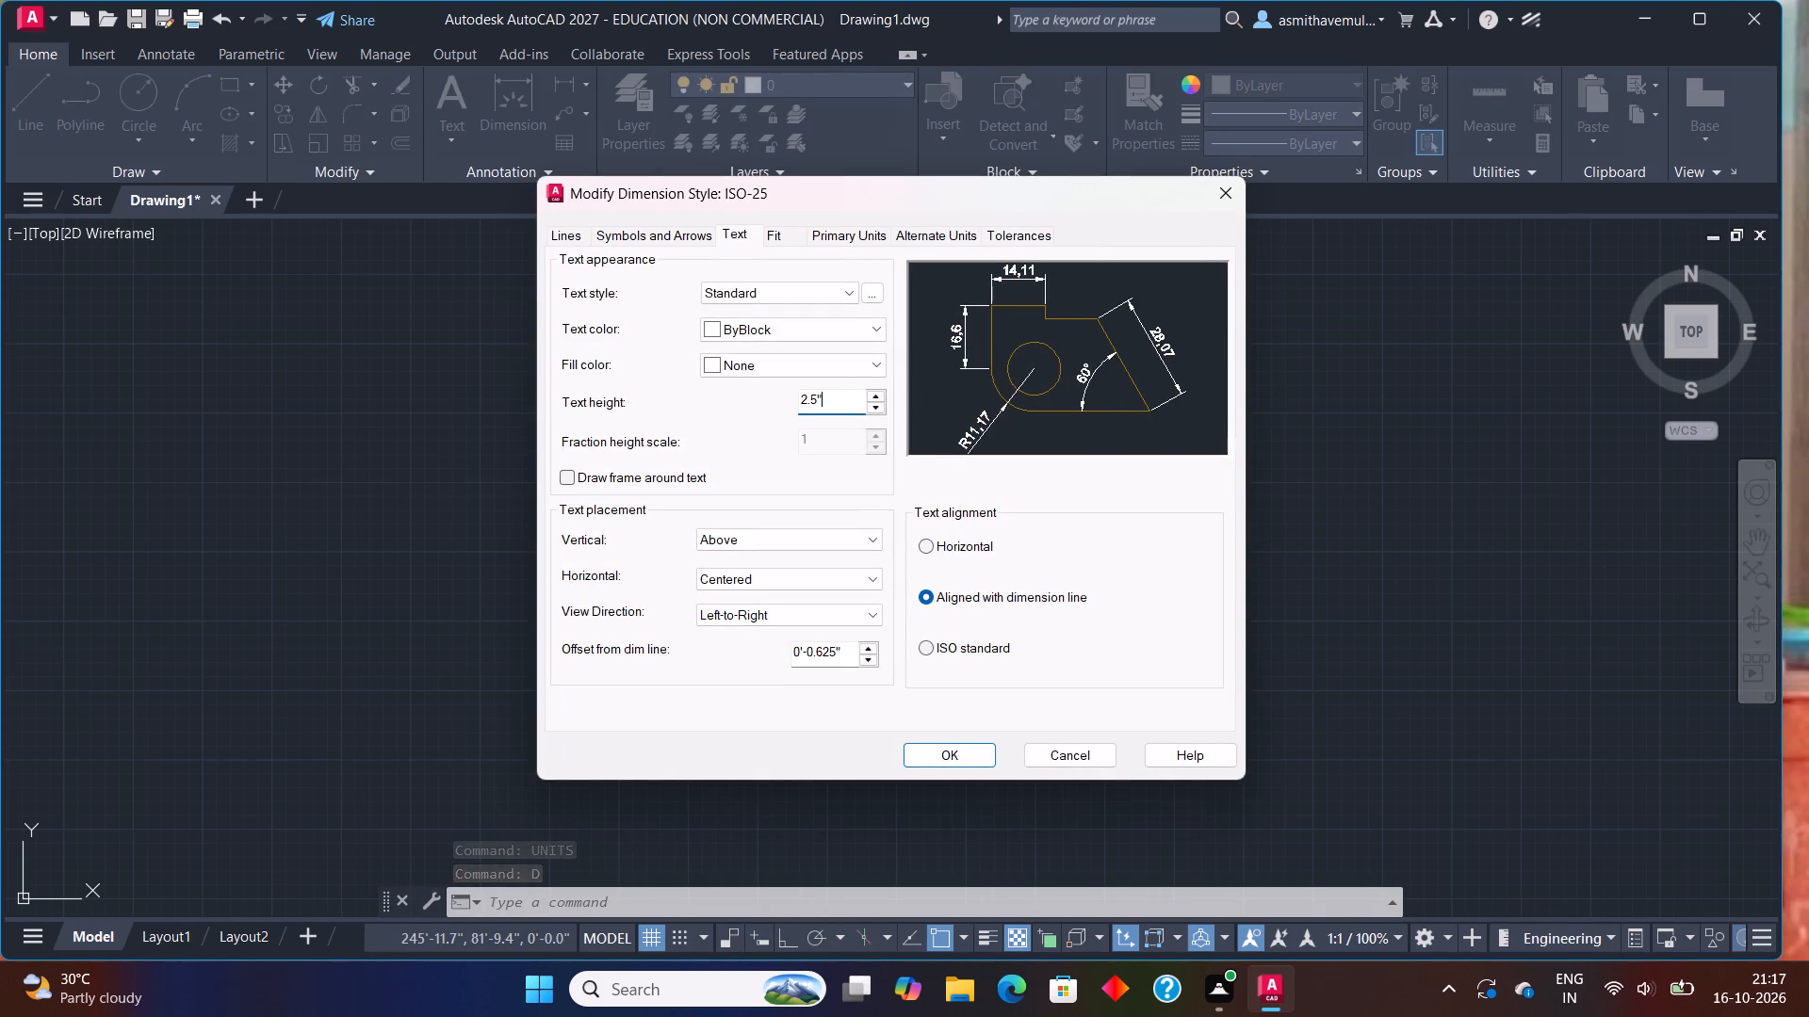
{"action": "key", "text": "BackSpace"}
{"action": "key", "text": "BackSpace"}
{"action": "key", "text": "BackSpace"}
{"action": "key", "text": "BackSpace"}
{"action": "key", "text": "BackSpace"}
{"action": "key", "text": "BackSpace"}
{"action": "key", "text": "BackSpace"}
{"action": "key", "text": "BackSpace"}
{"action": "key", "text": "BackSpace"}
{"action": "key", "text": "BackSpace"}
{"action": "key", "text": "BackSpace"}
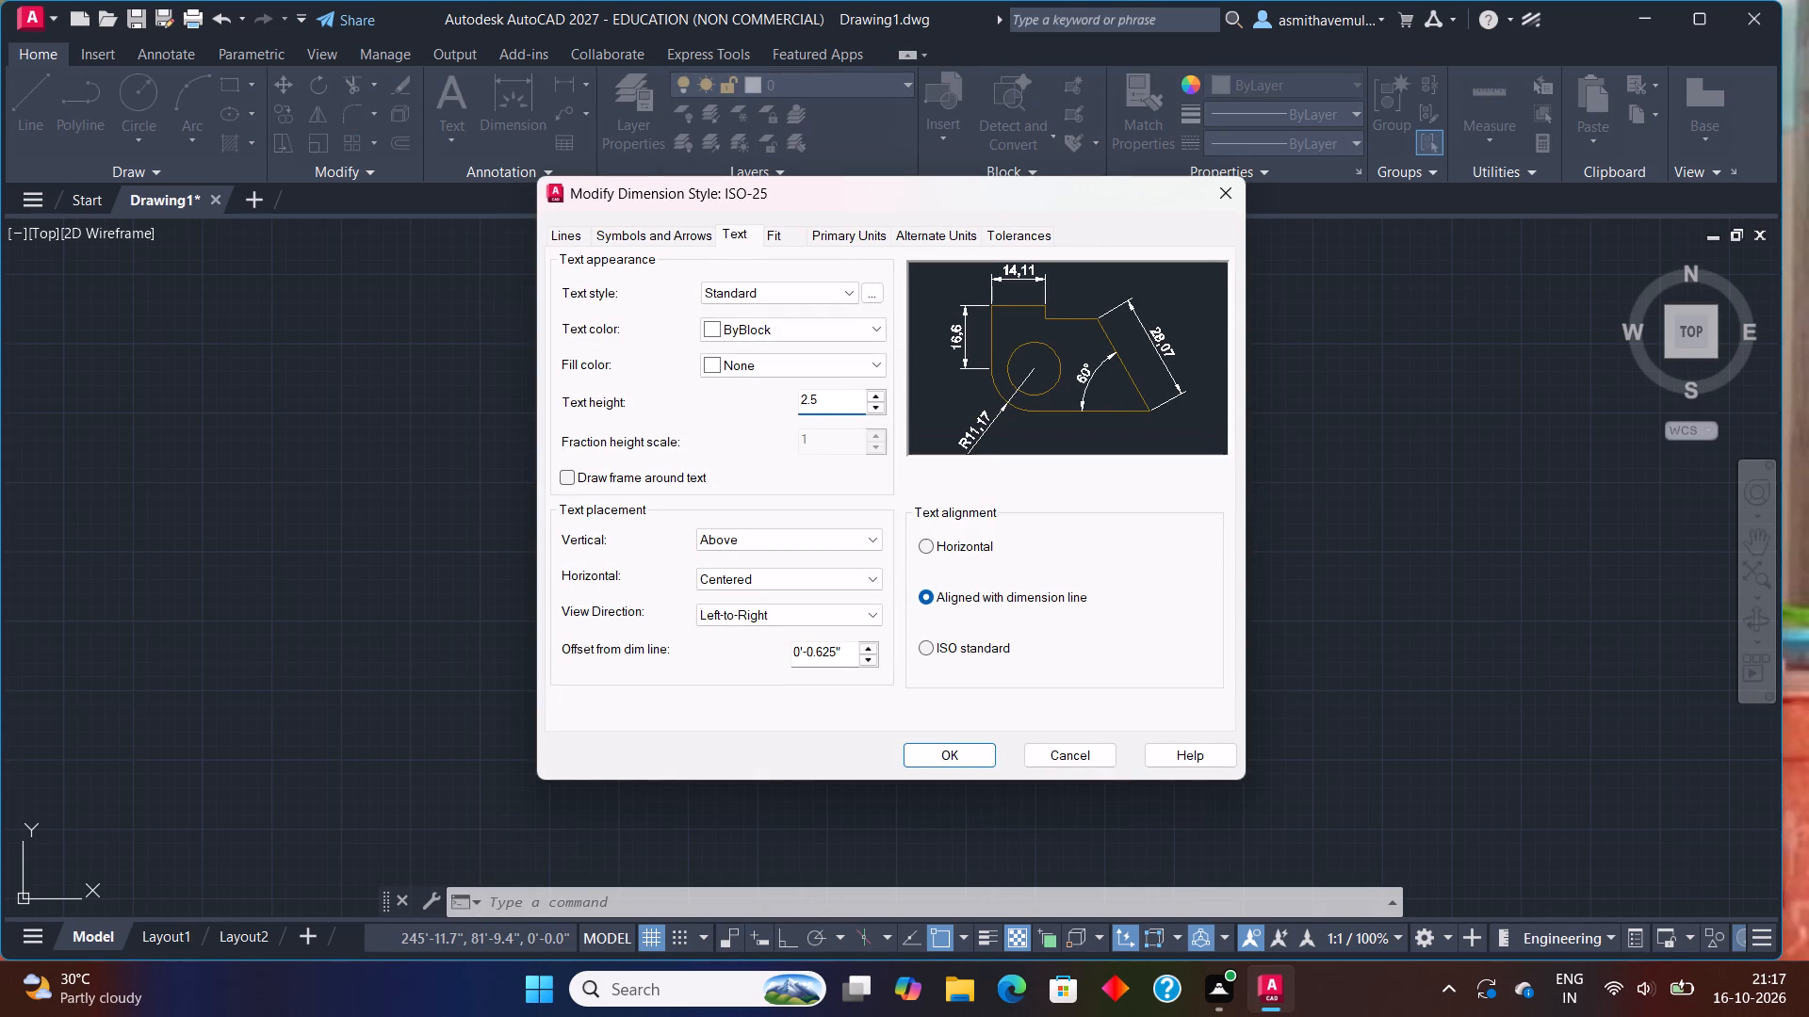
{"action": "key", "text": "1"}
{"action": "key", "text": "apostrophe"}
Set the ISO-25 style's primary units to Engineering with 0'-0.0" precision and make the style current.
{"action": "left_click", "coordinate": [849, 239]}
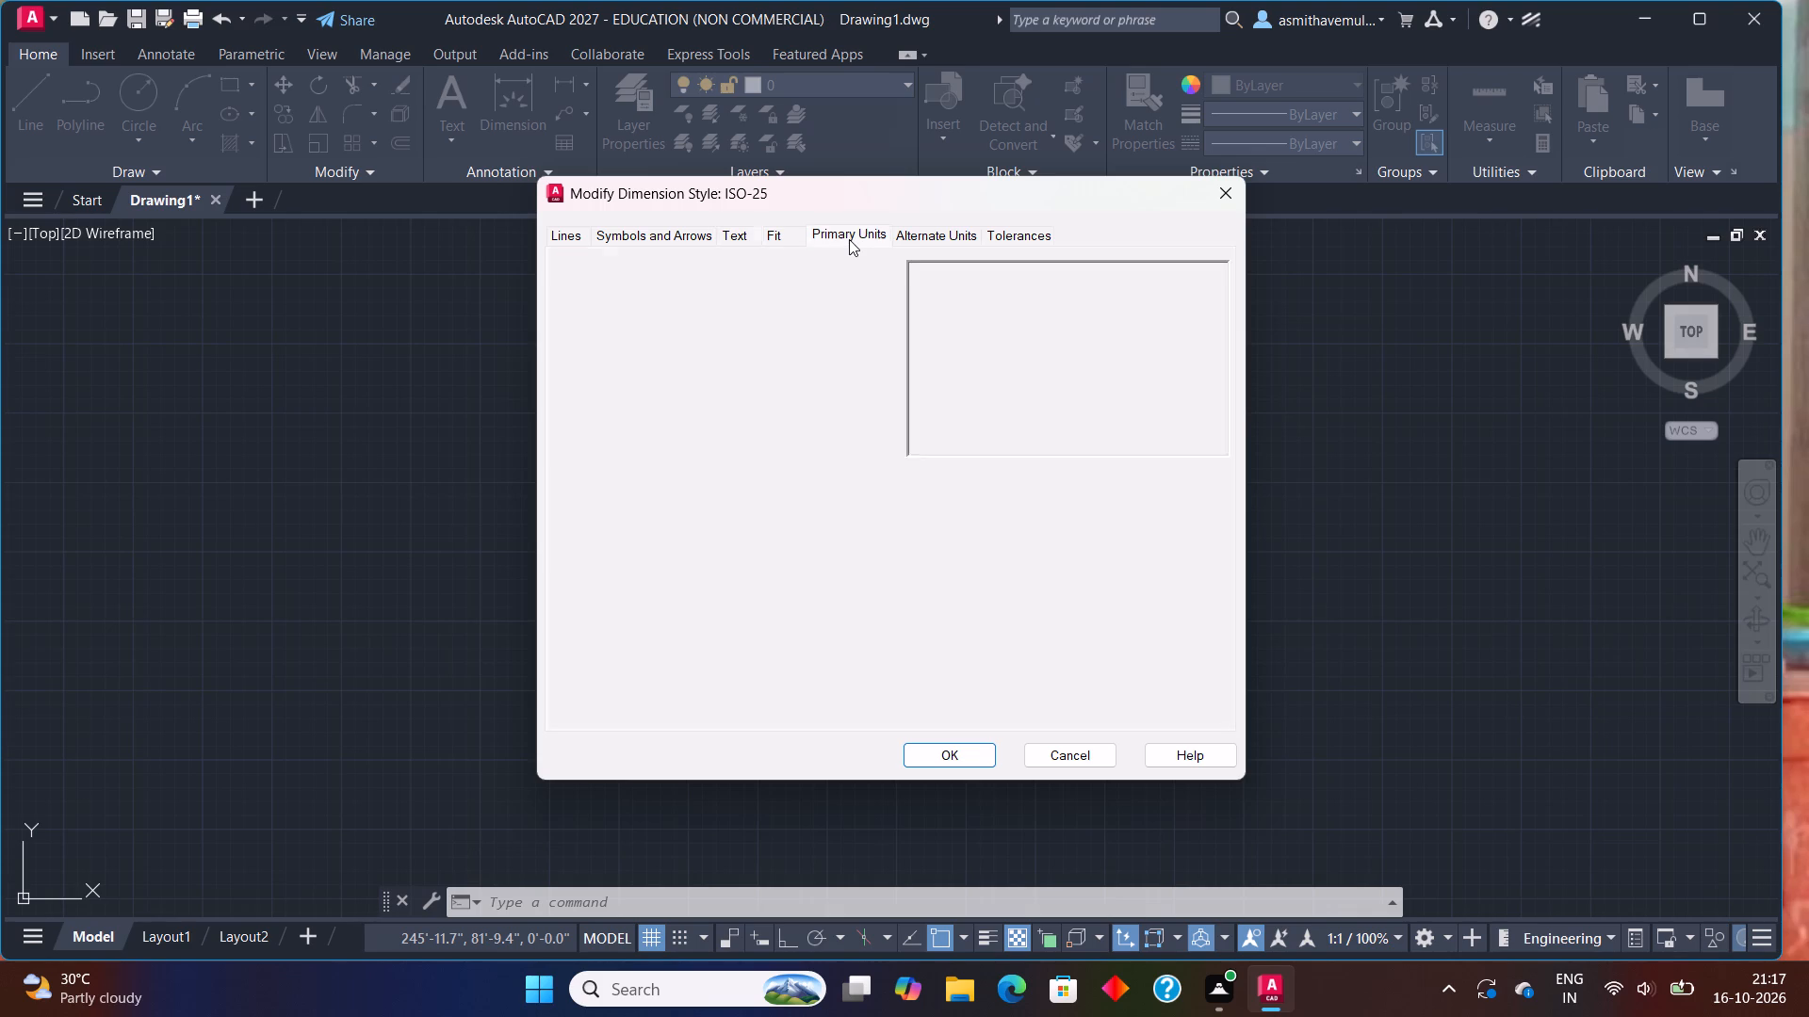
{"action": "left_click", "coordinate": [843, 283]}
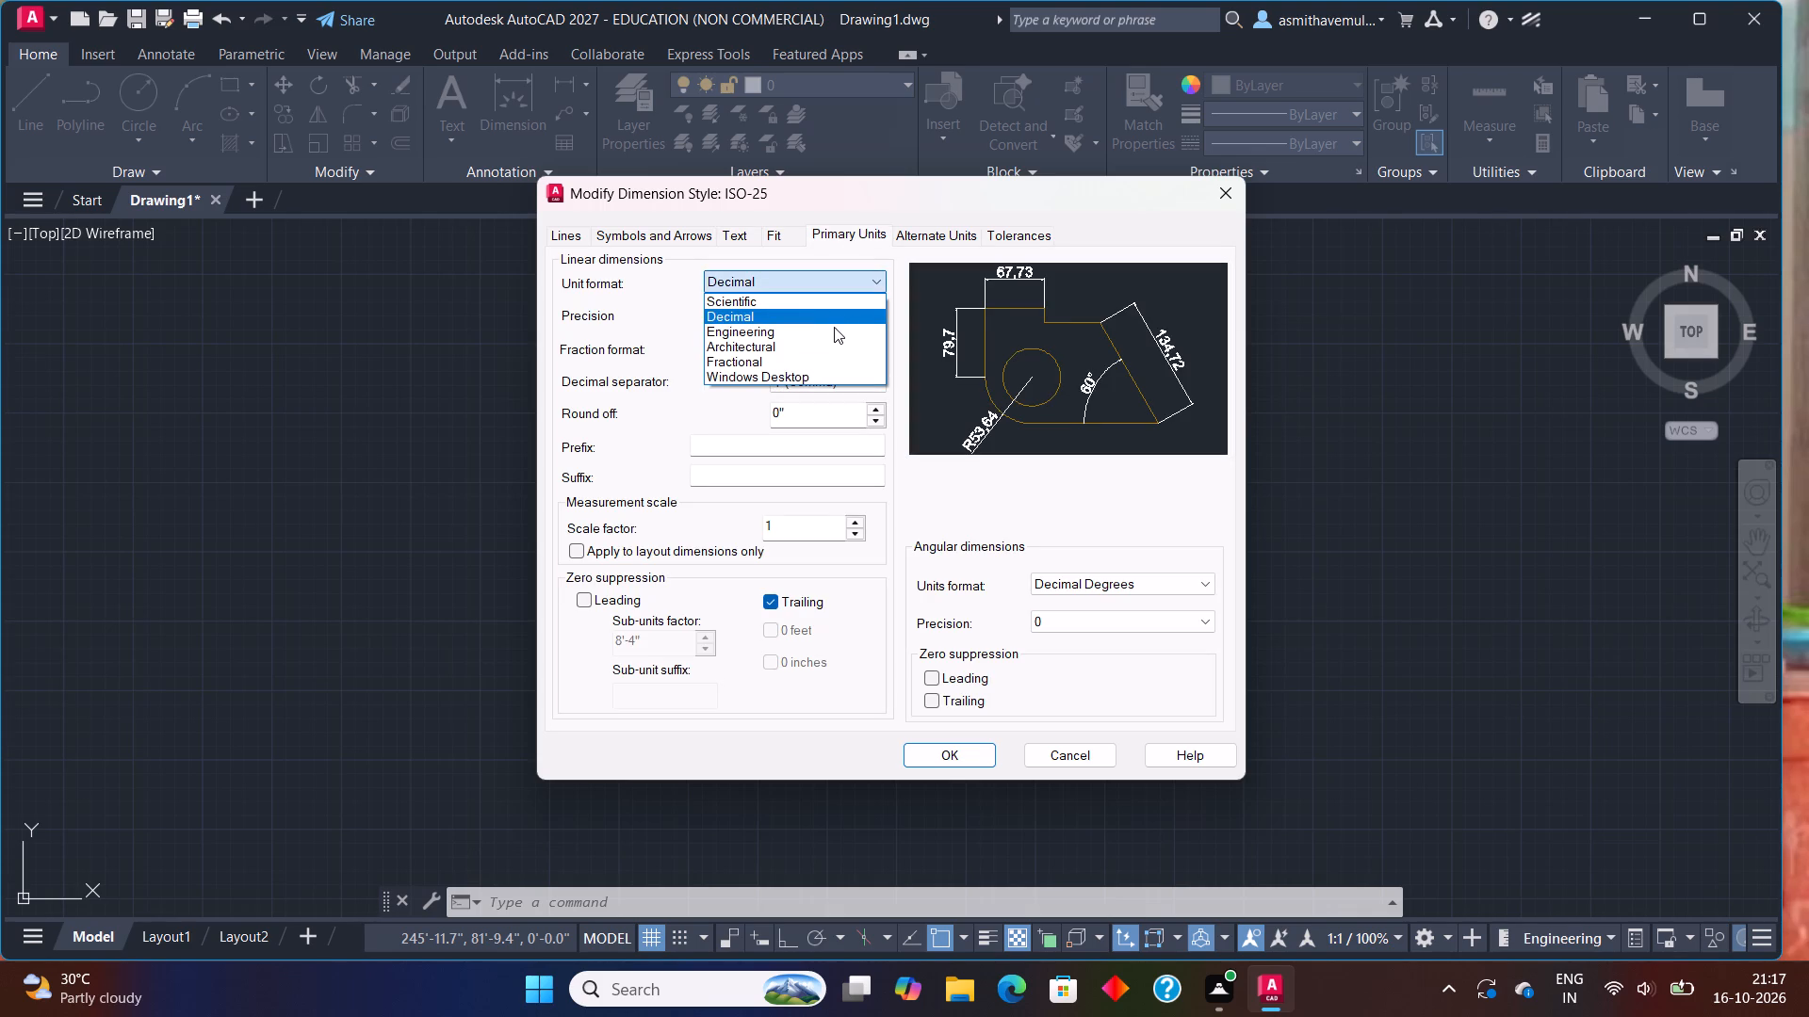
{"action": "left_click", "coordinate": [831, 332]}
{"action": "left_click", "coordinate": [830, 313]}
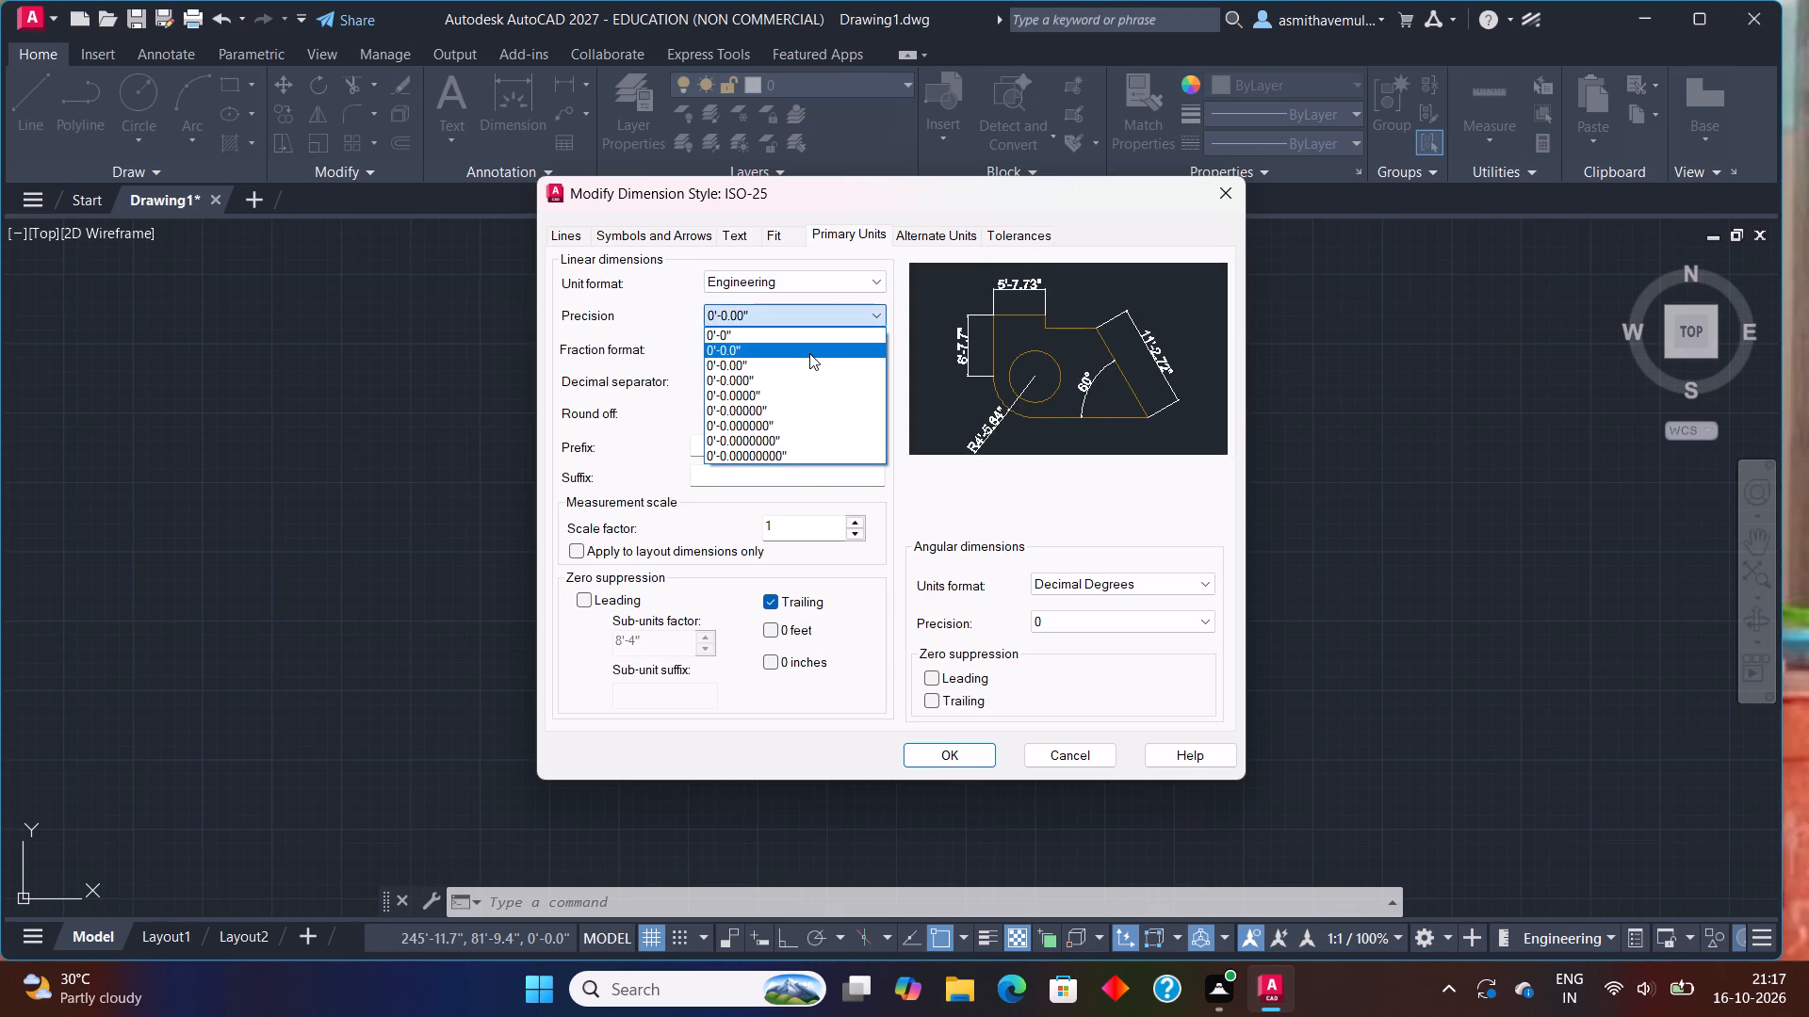
{"action": "left_click", "coordinate": [809, 352]}
{"action": "left_click", "coordinate": [931, 756]}
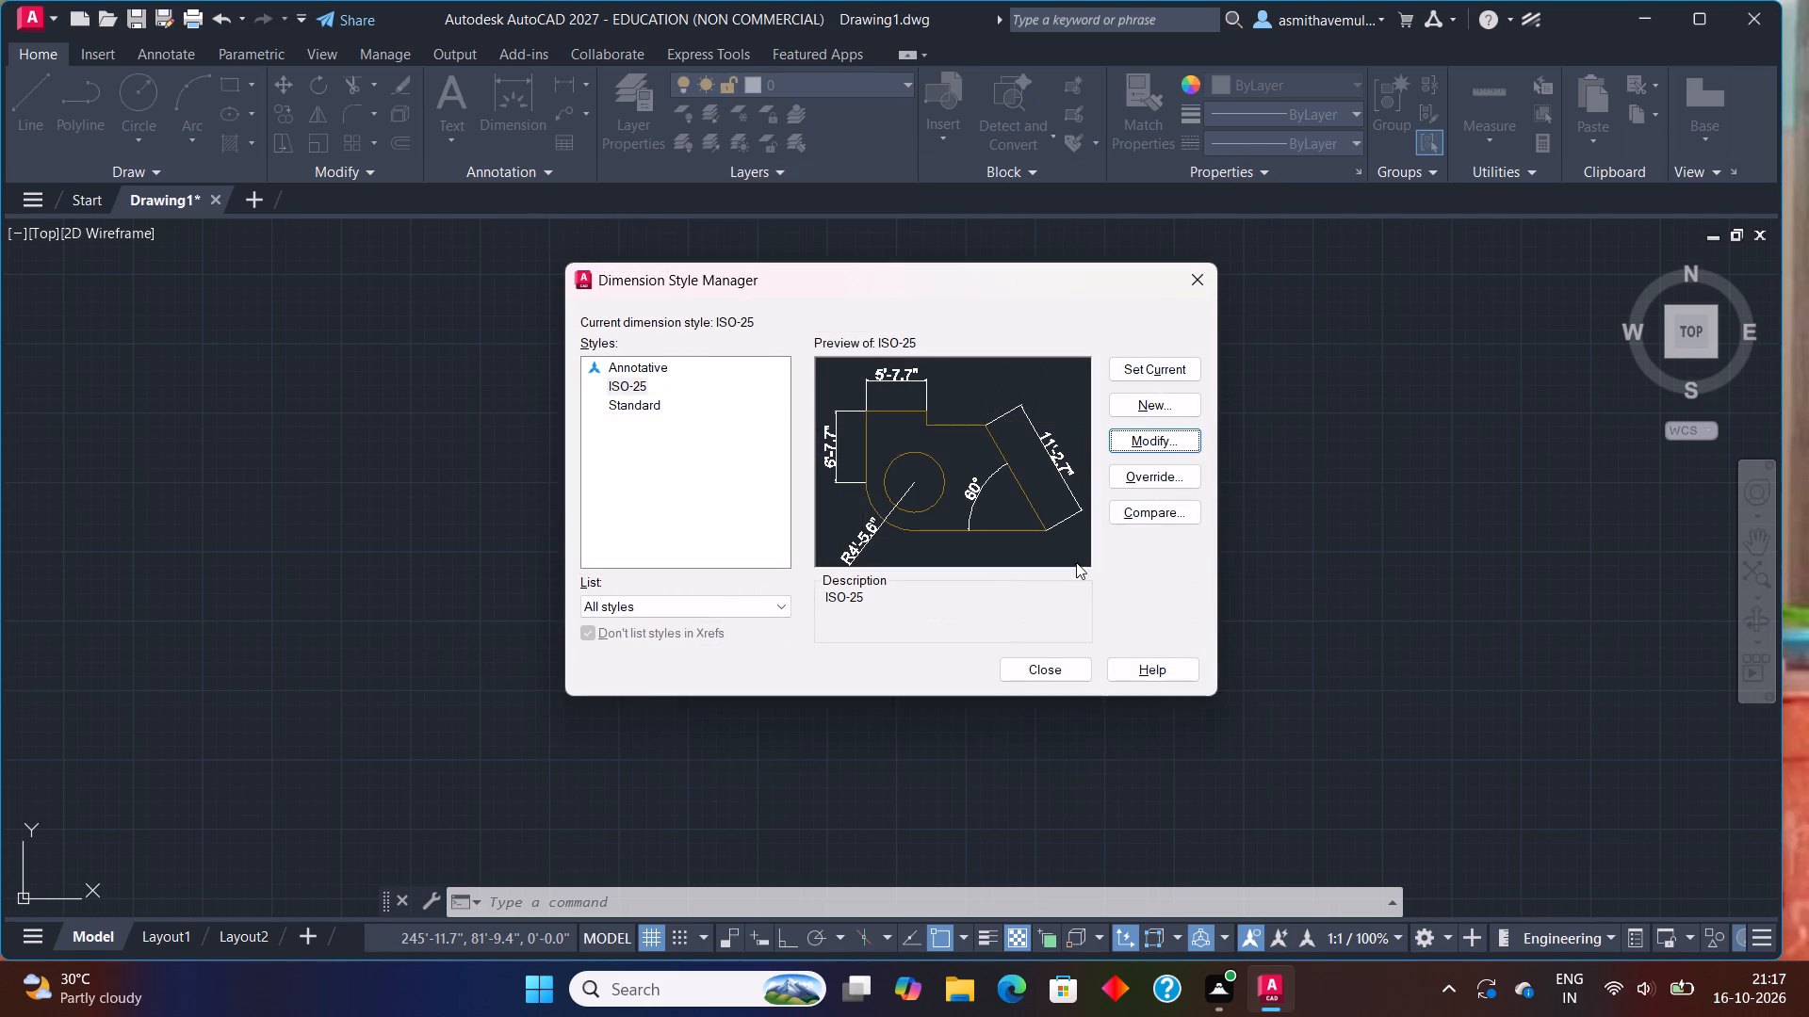
{"action": "double_click", "coordinate": [1128, 373]}
{"action": "left_click", "coordinate": [1141, 378]}
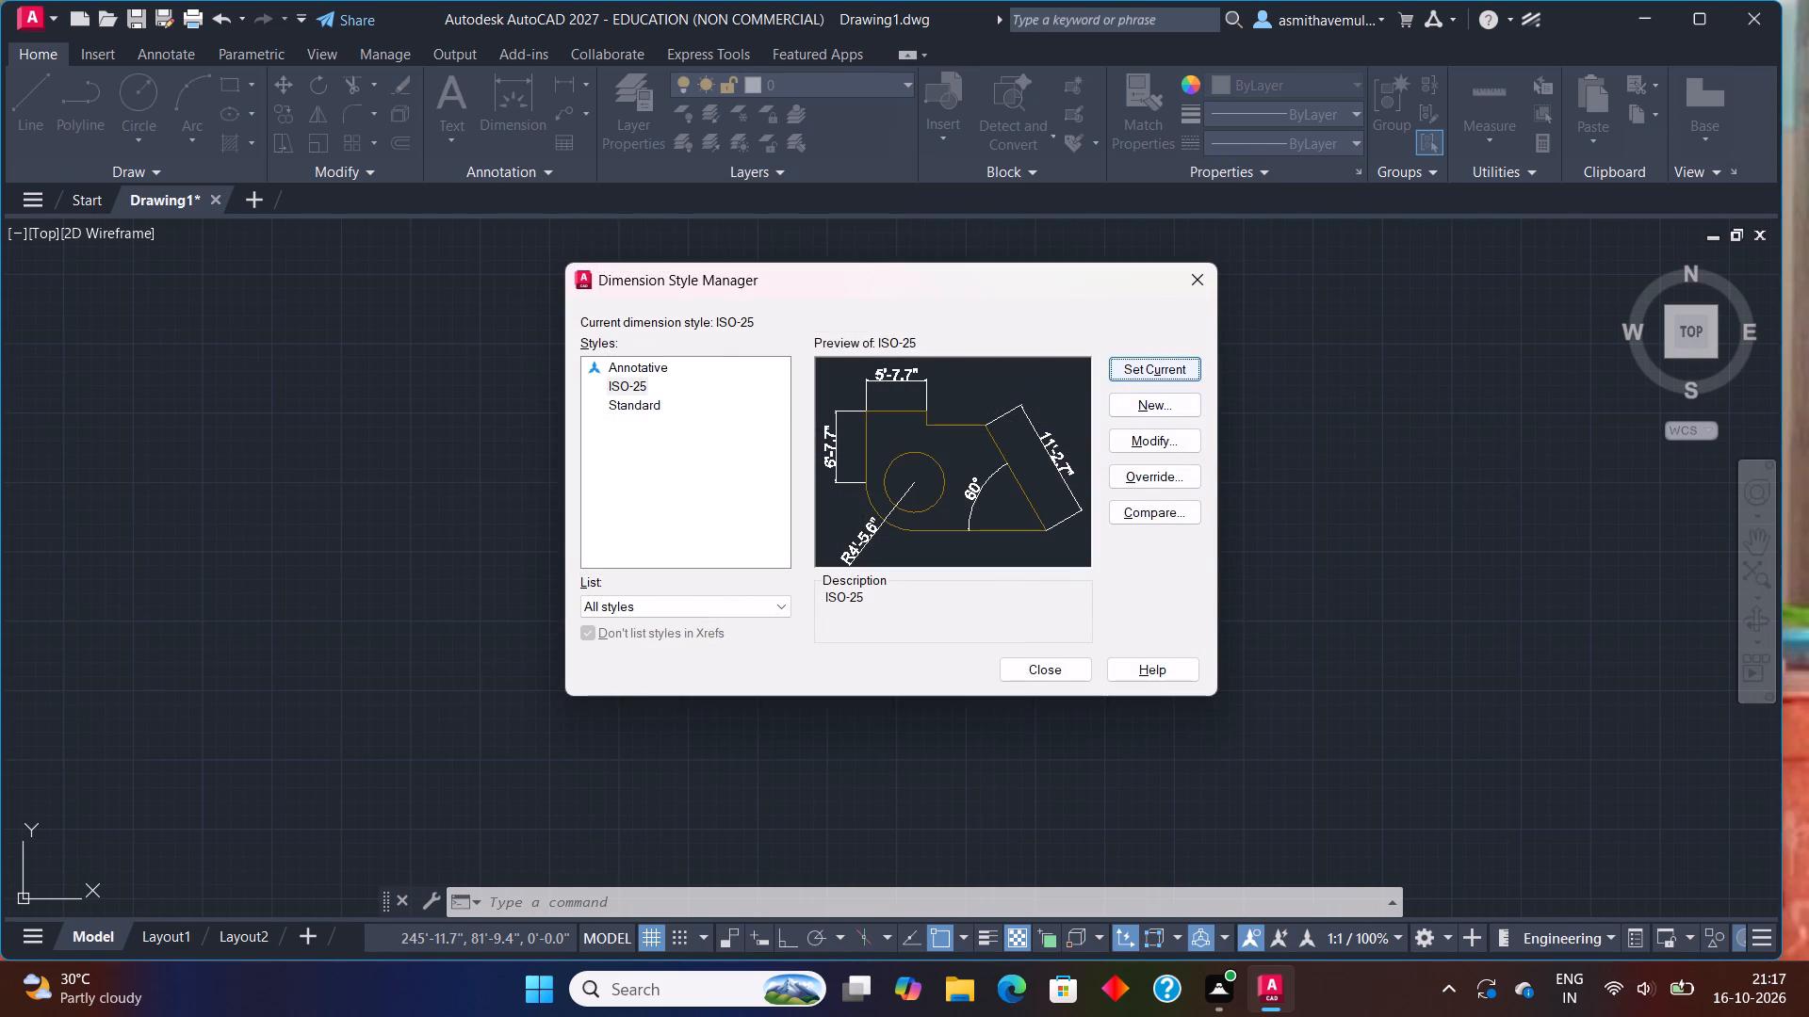
{"action": "left_click", "coordinate": [1039, 663]}
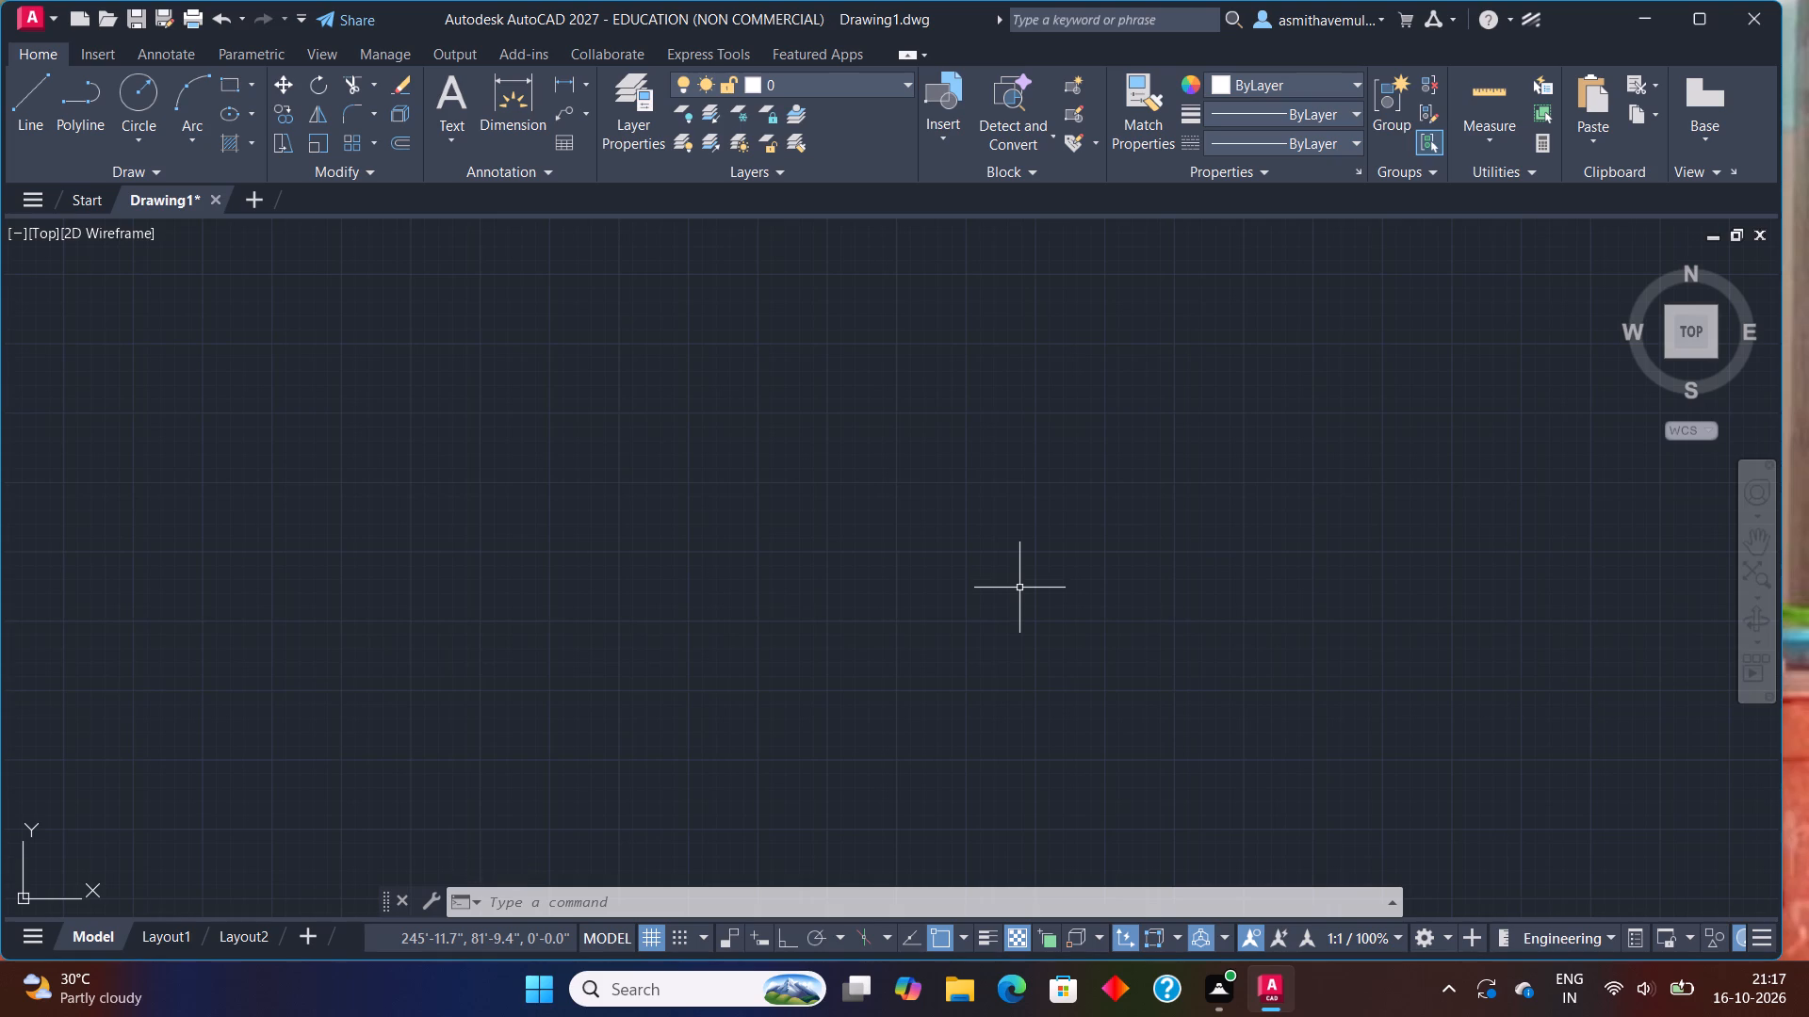
Draw a rectangle 25' long and 45' wide by dimensions in the lower part of the drawing area.
{"action": "type", "text": "REC"}
{"action": "key", "text": "Return"}
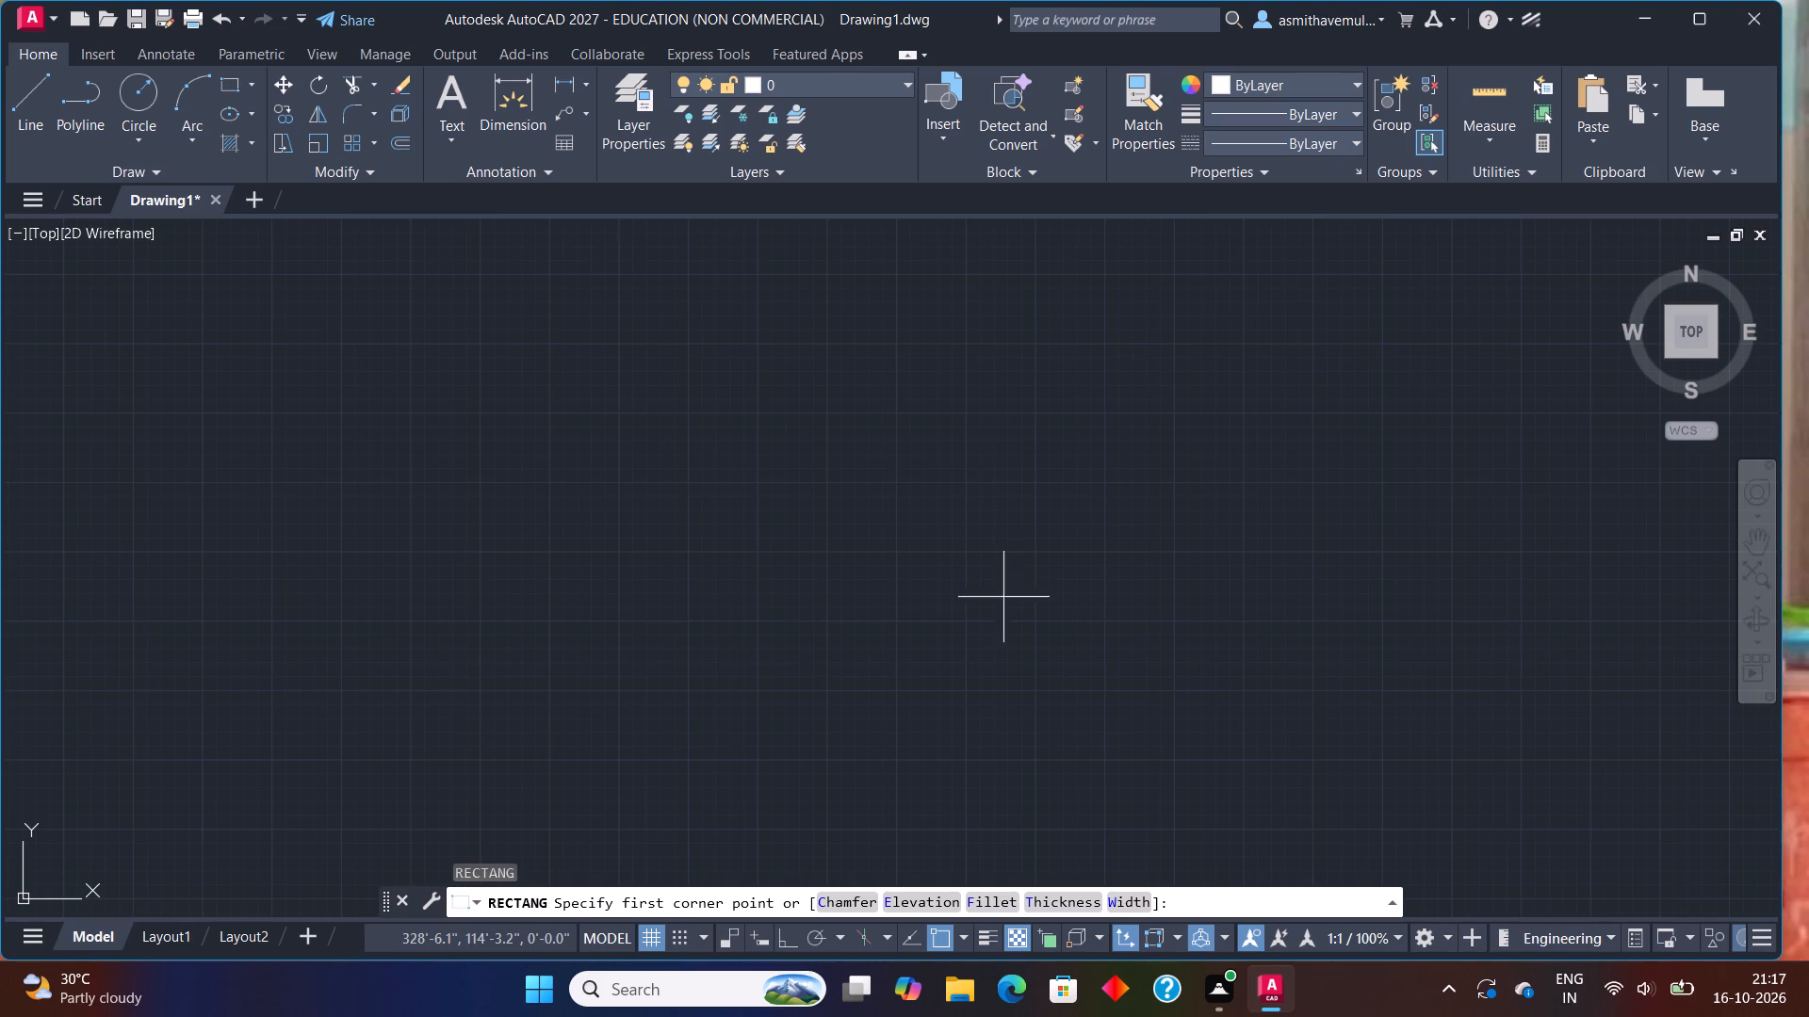
{"action": "left_click", "coordinate": [501, 810]}
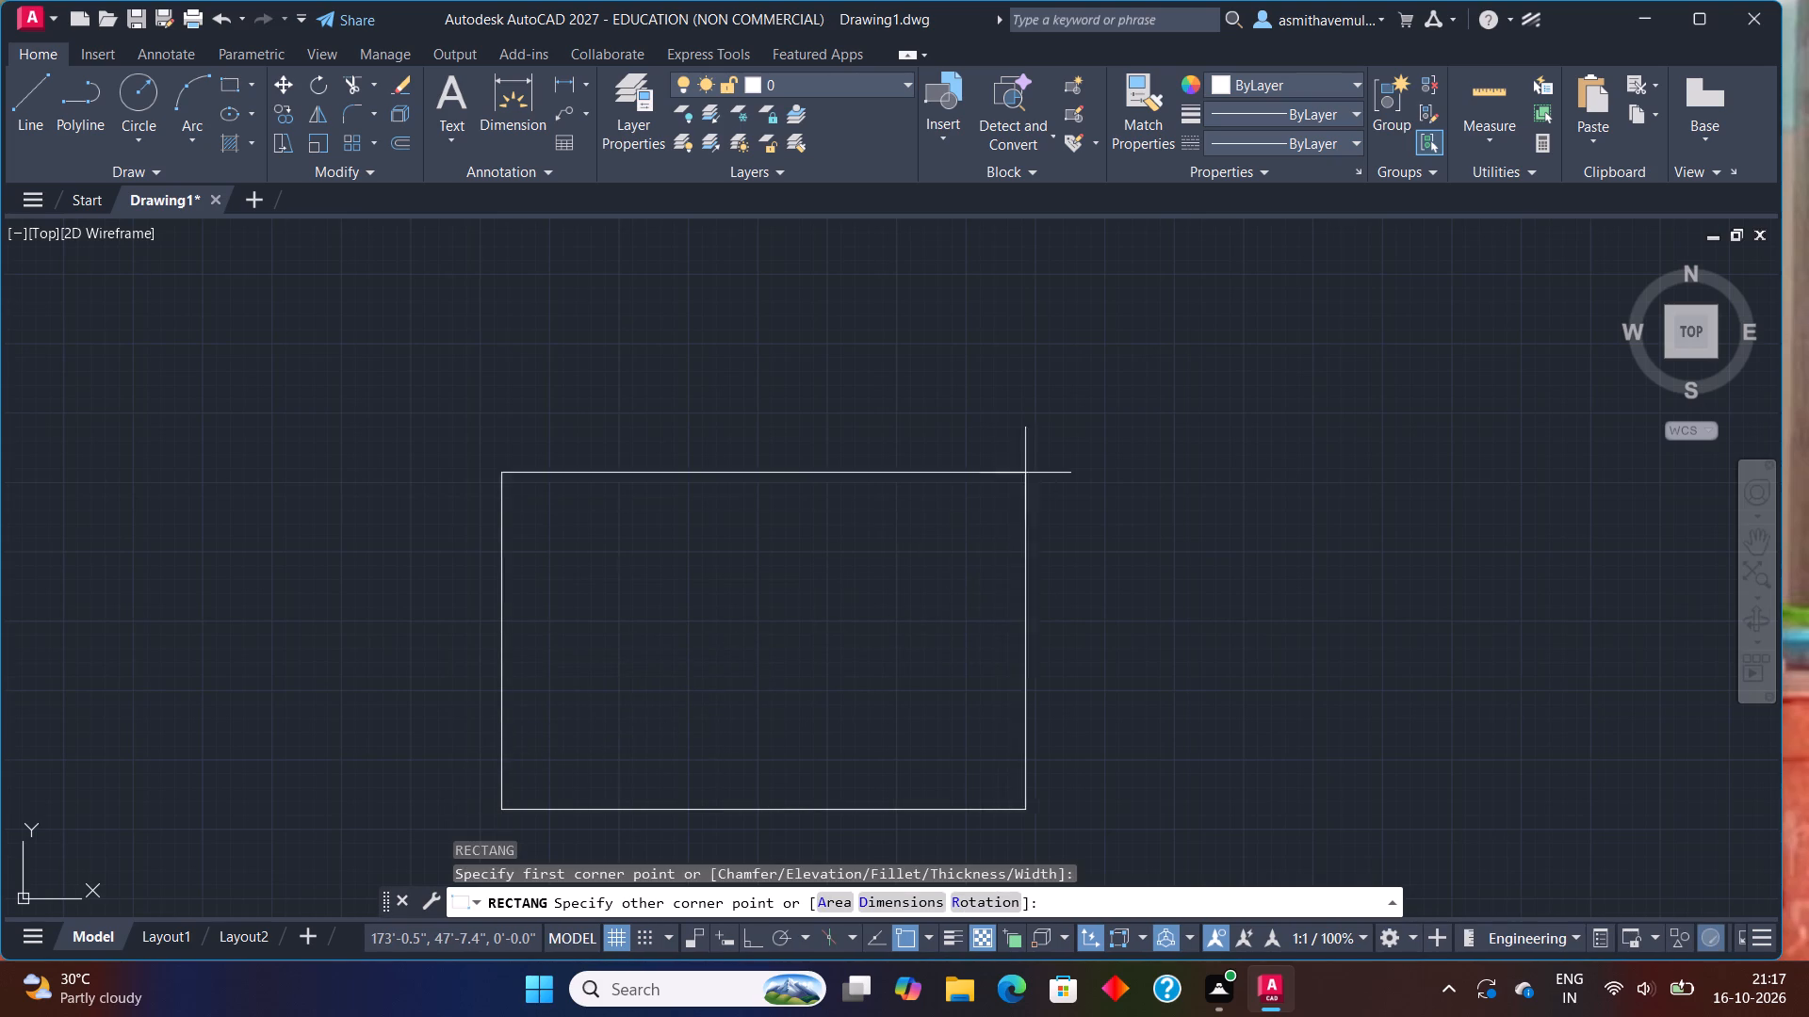
{"action": "key", "text": "d"}
{"action": "key", "text": "Return"}
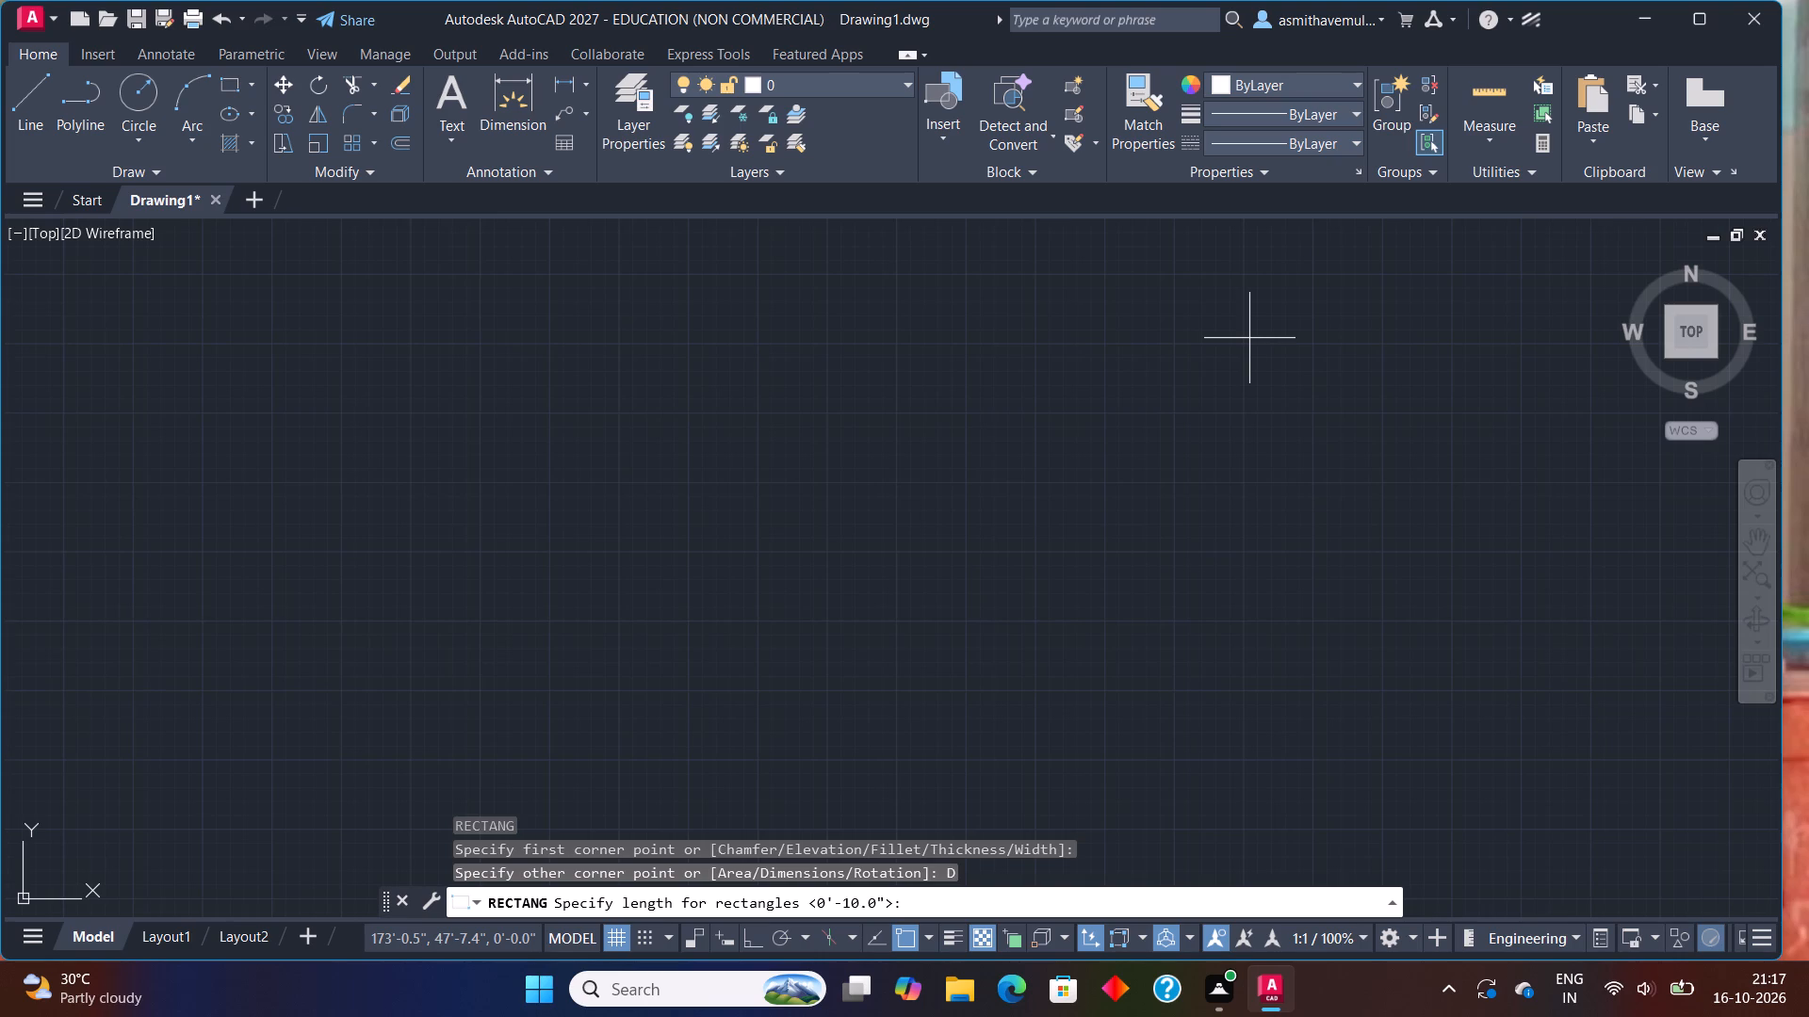
{"action": "type", "text": "25'"}
{"action": "key", "text": "Return"}
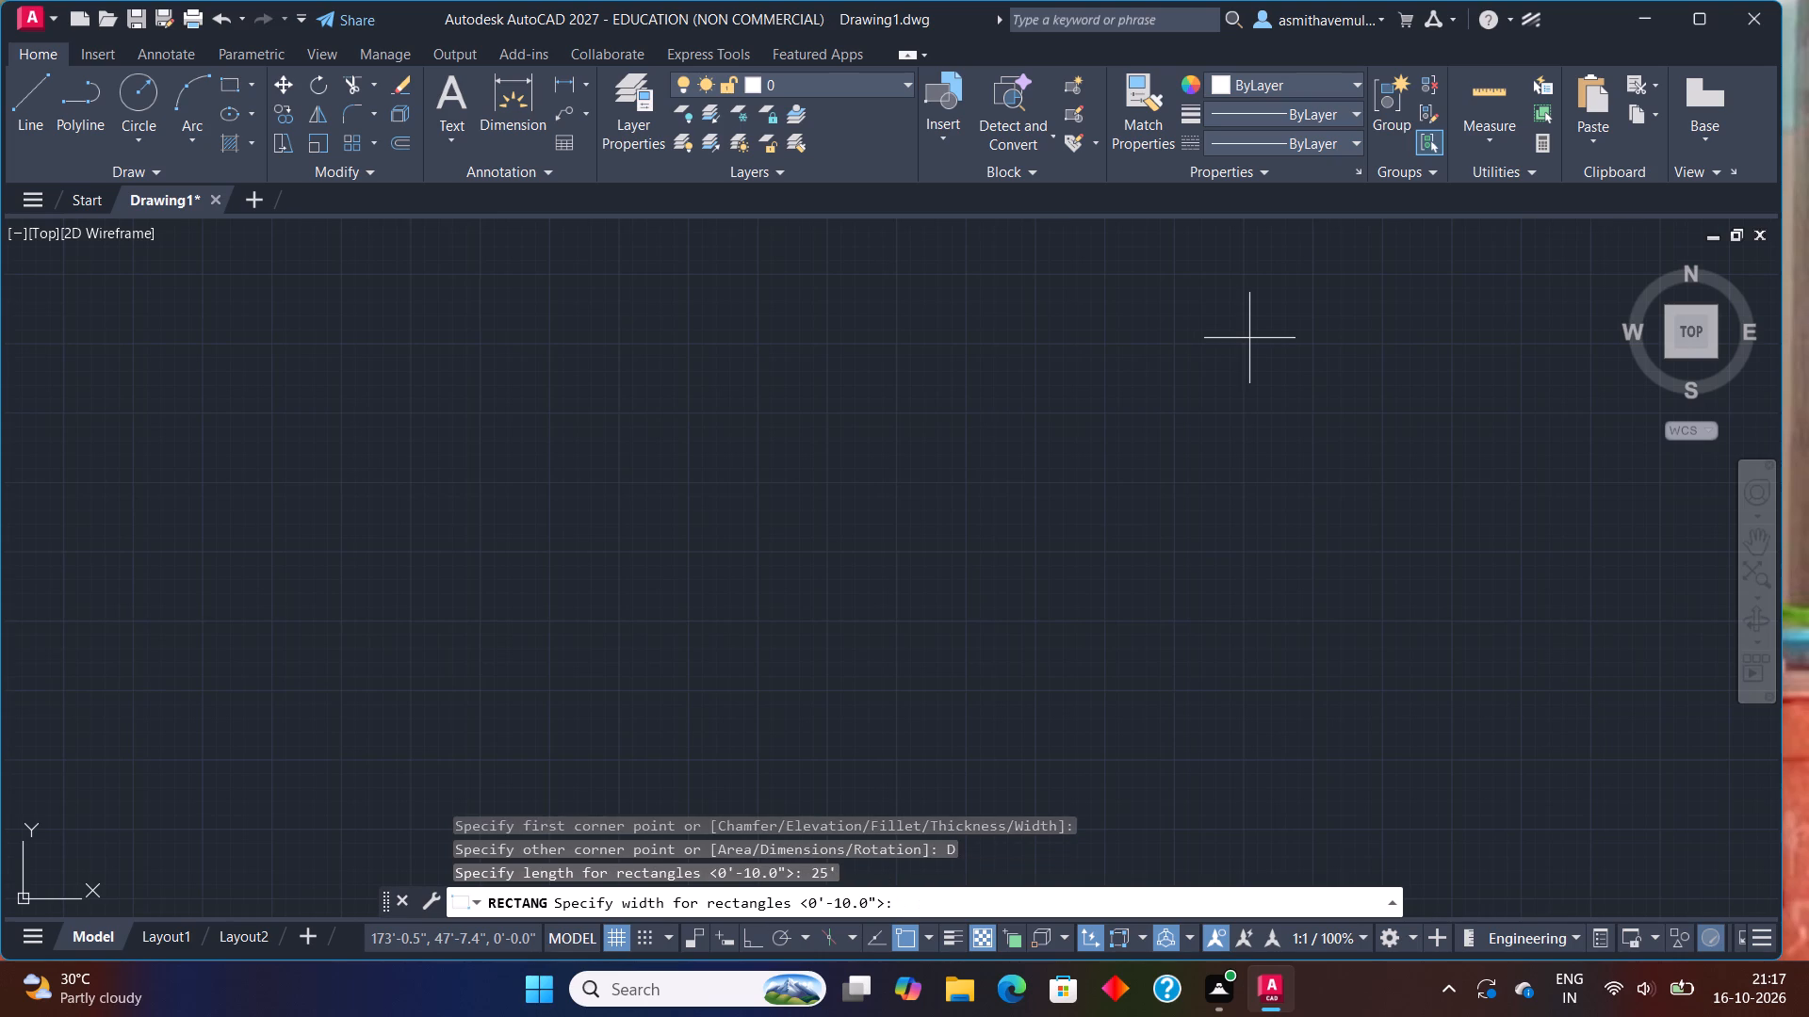
{"action": "type", "text": "45'"}
{"action": "key", "text": "Return"}
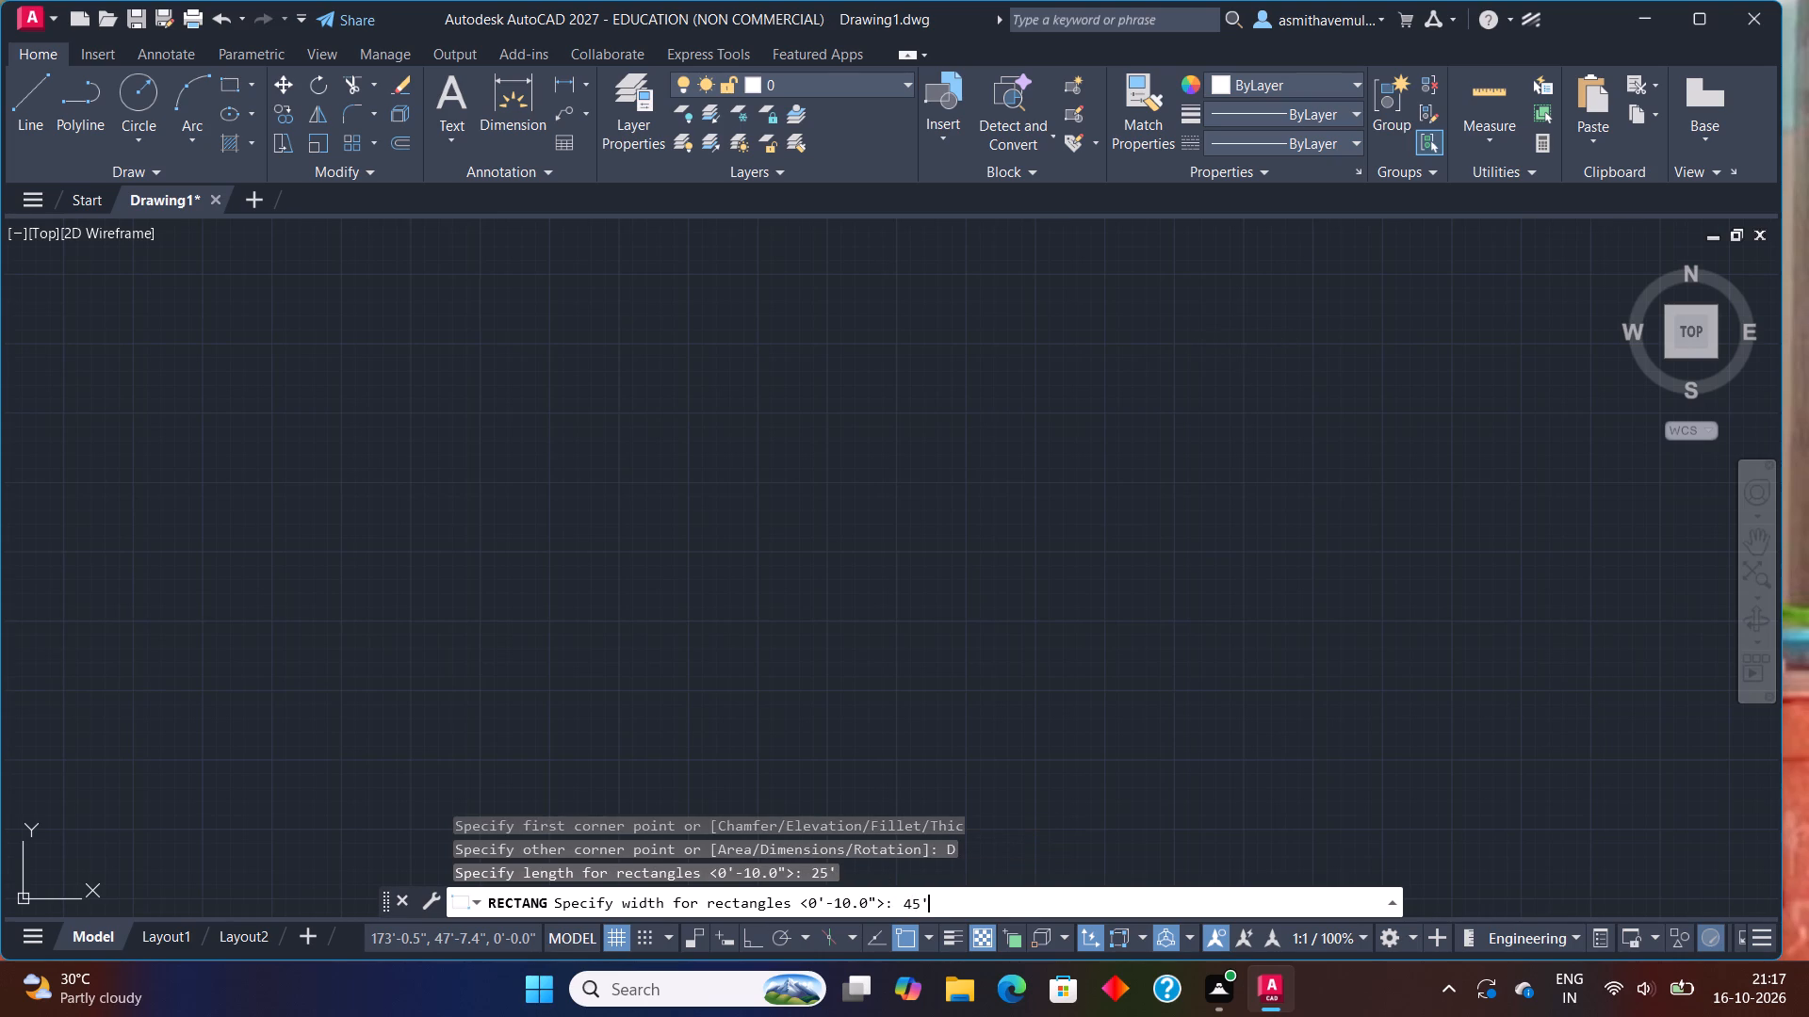
{"action": "left_click", "coordinate": [1249, 335]}
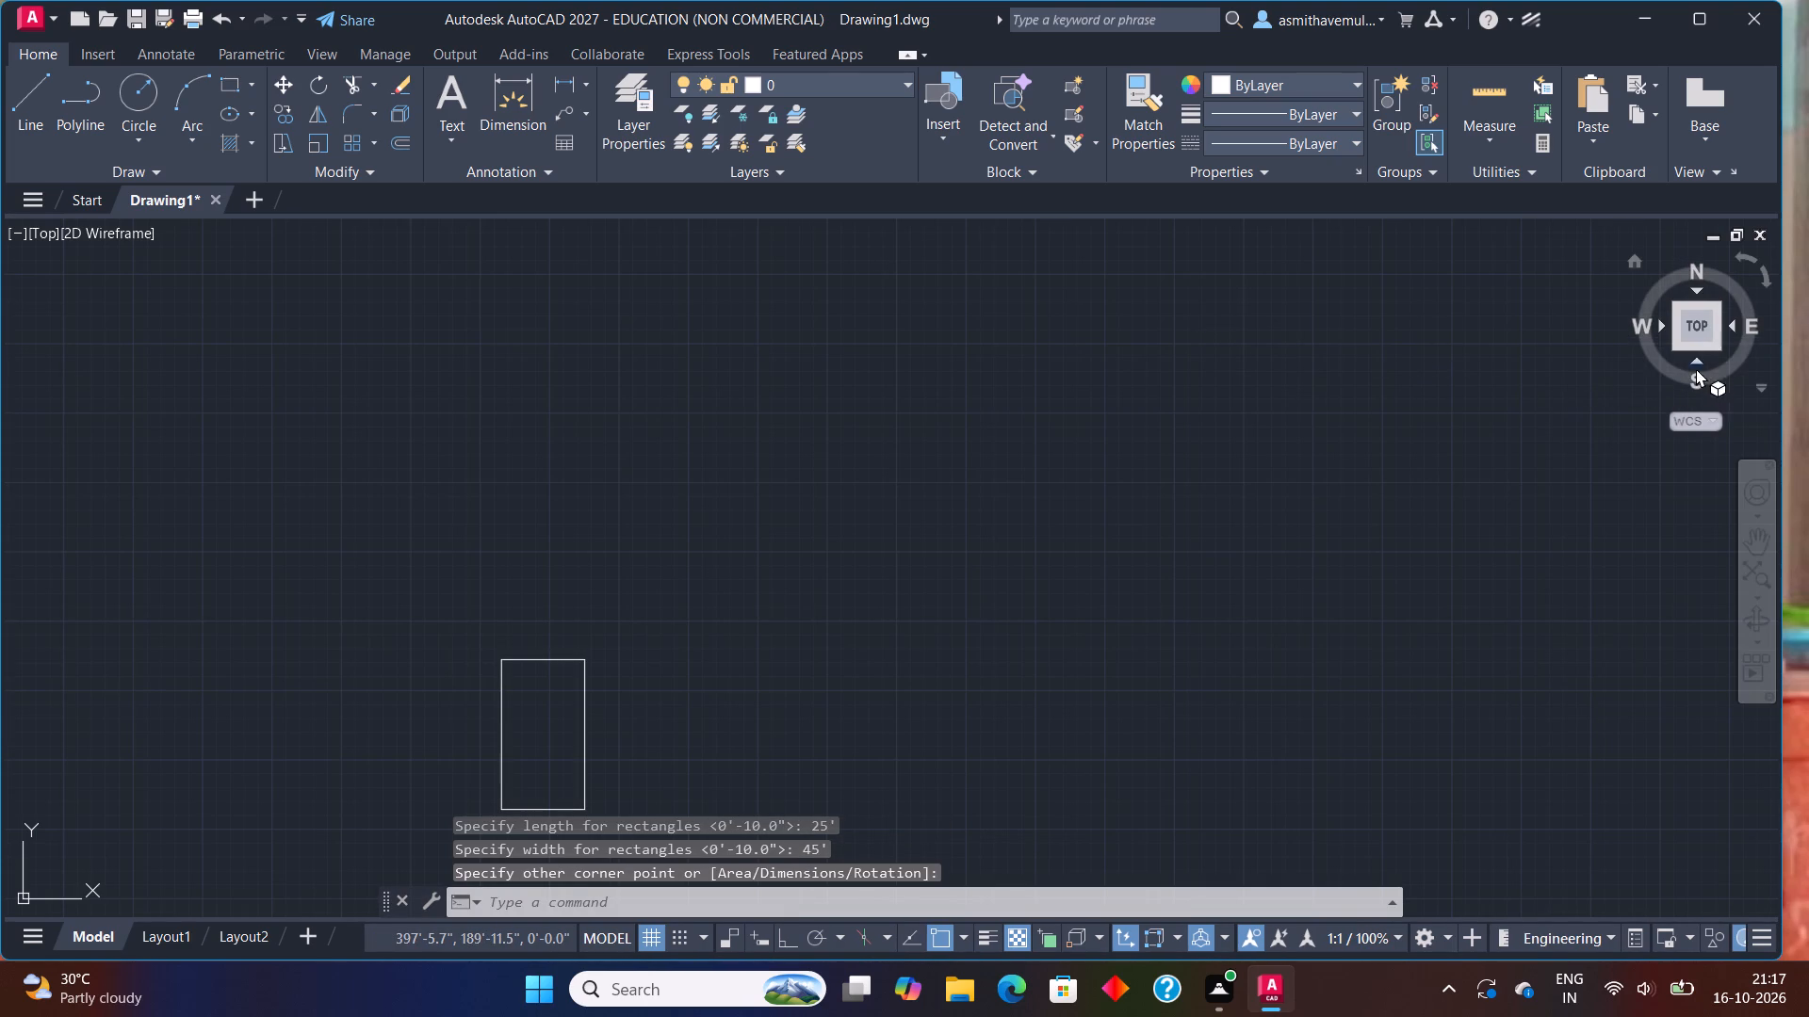
{"action": "left_click", "coordinate": [1693, 336]}
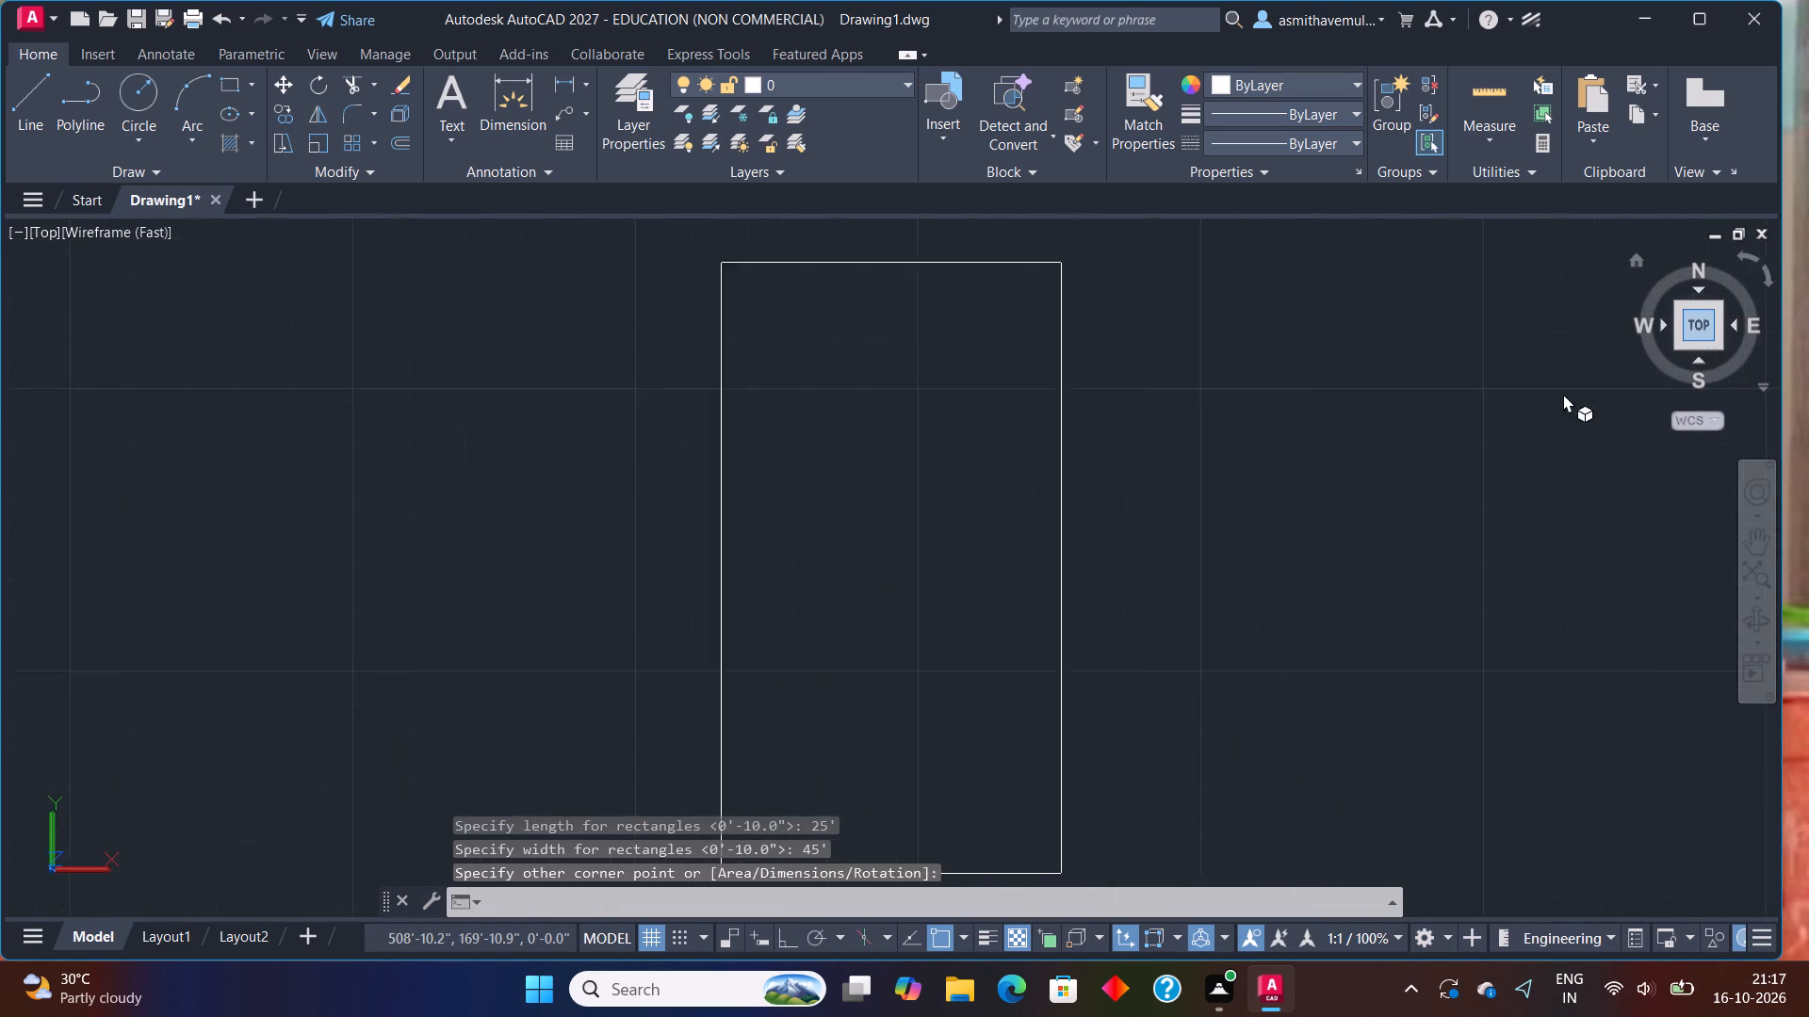
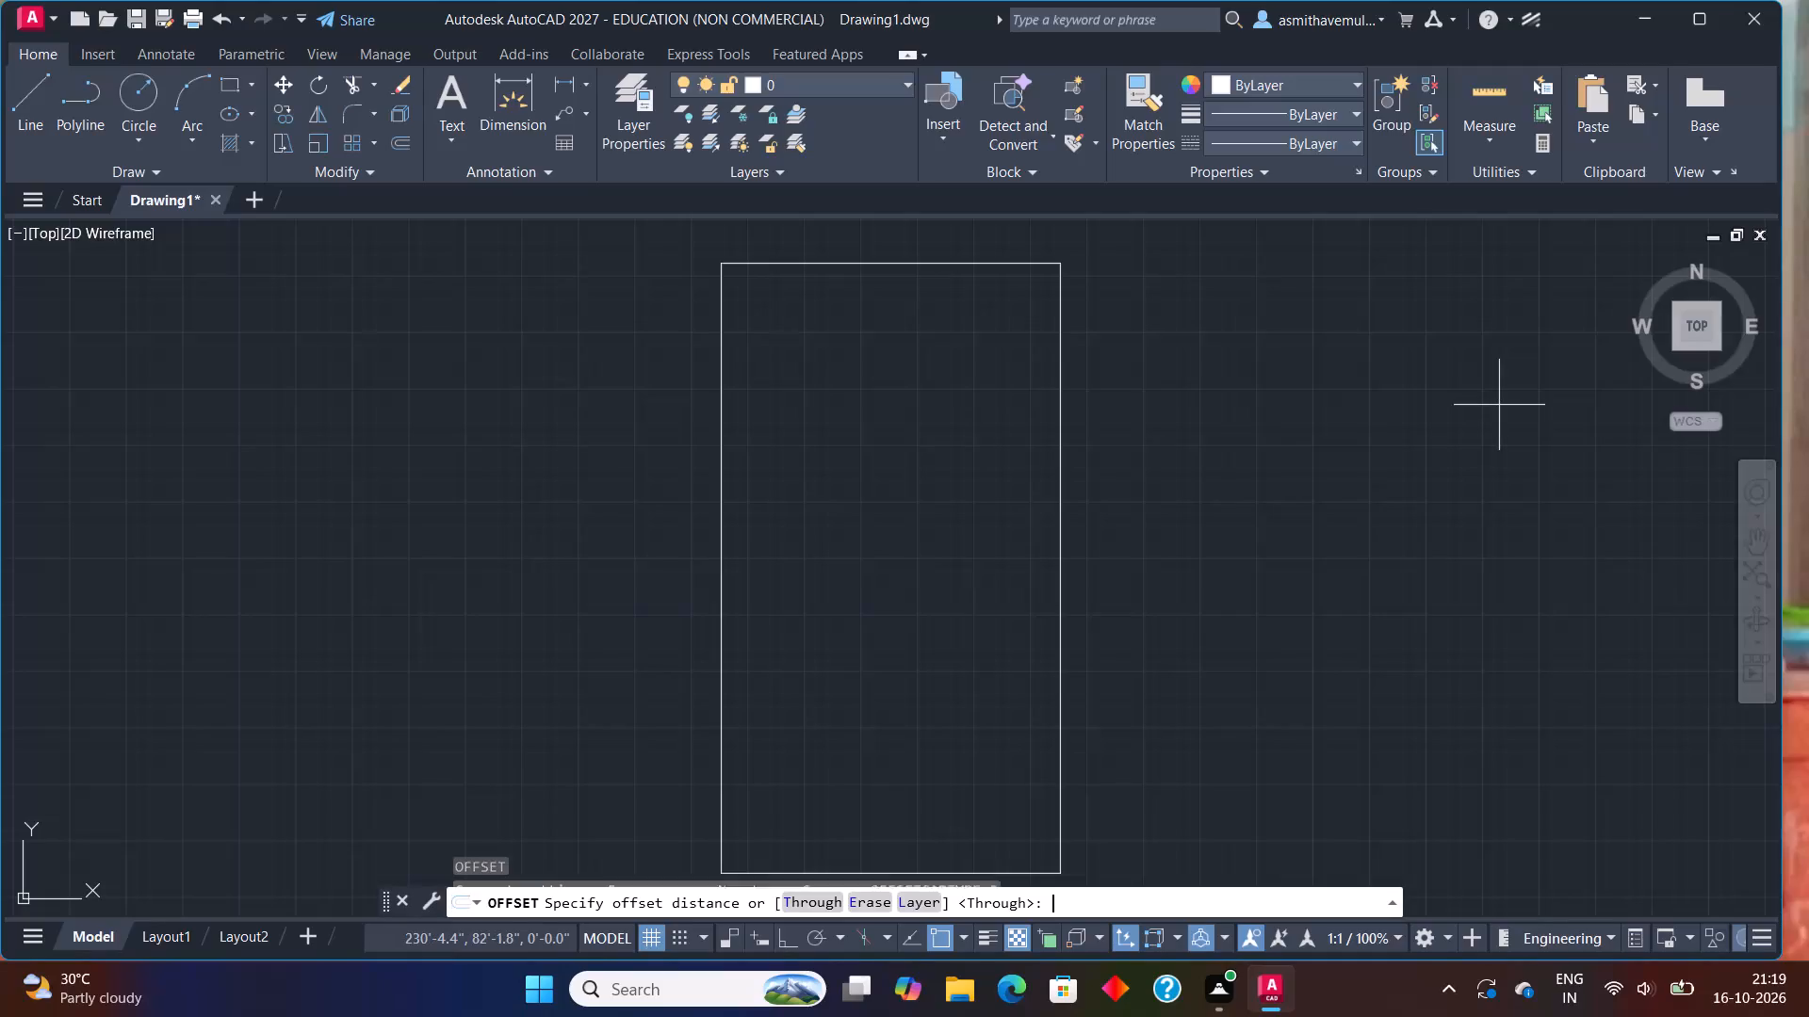
Offset the 25' by 45' rectangle 9" inward to form the outer wall thickness.
{"action": "key", "text": "9"}
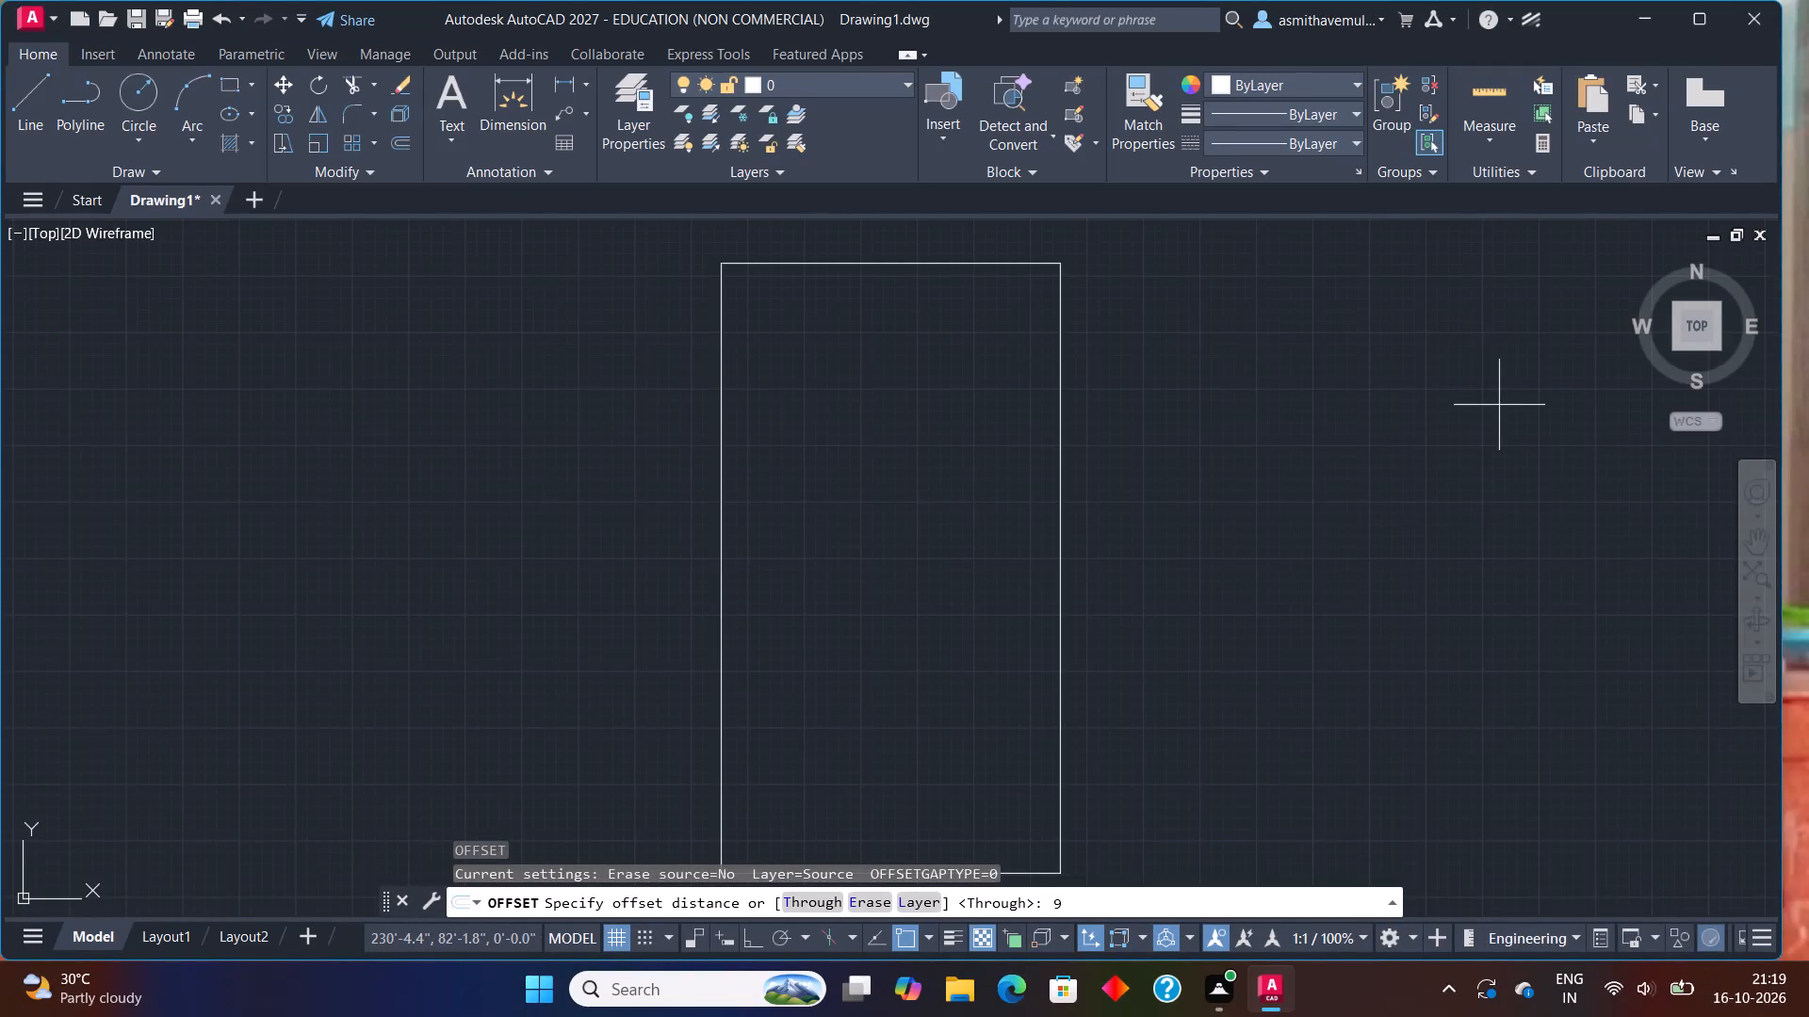
{"action": "key", "text": "shift+quotedbl"}
{"action": "key", "text": "Return"}
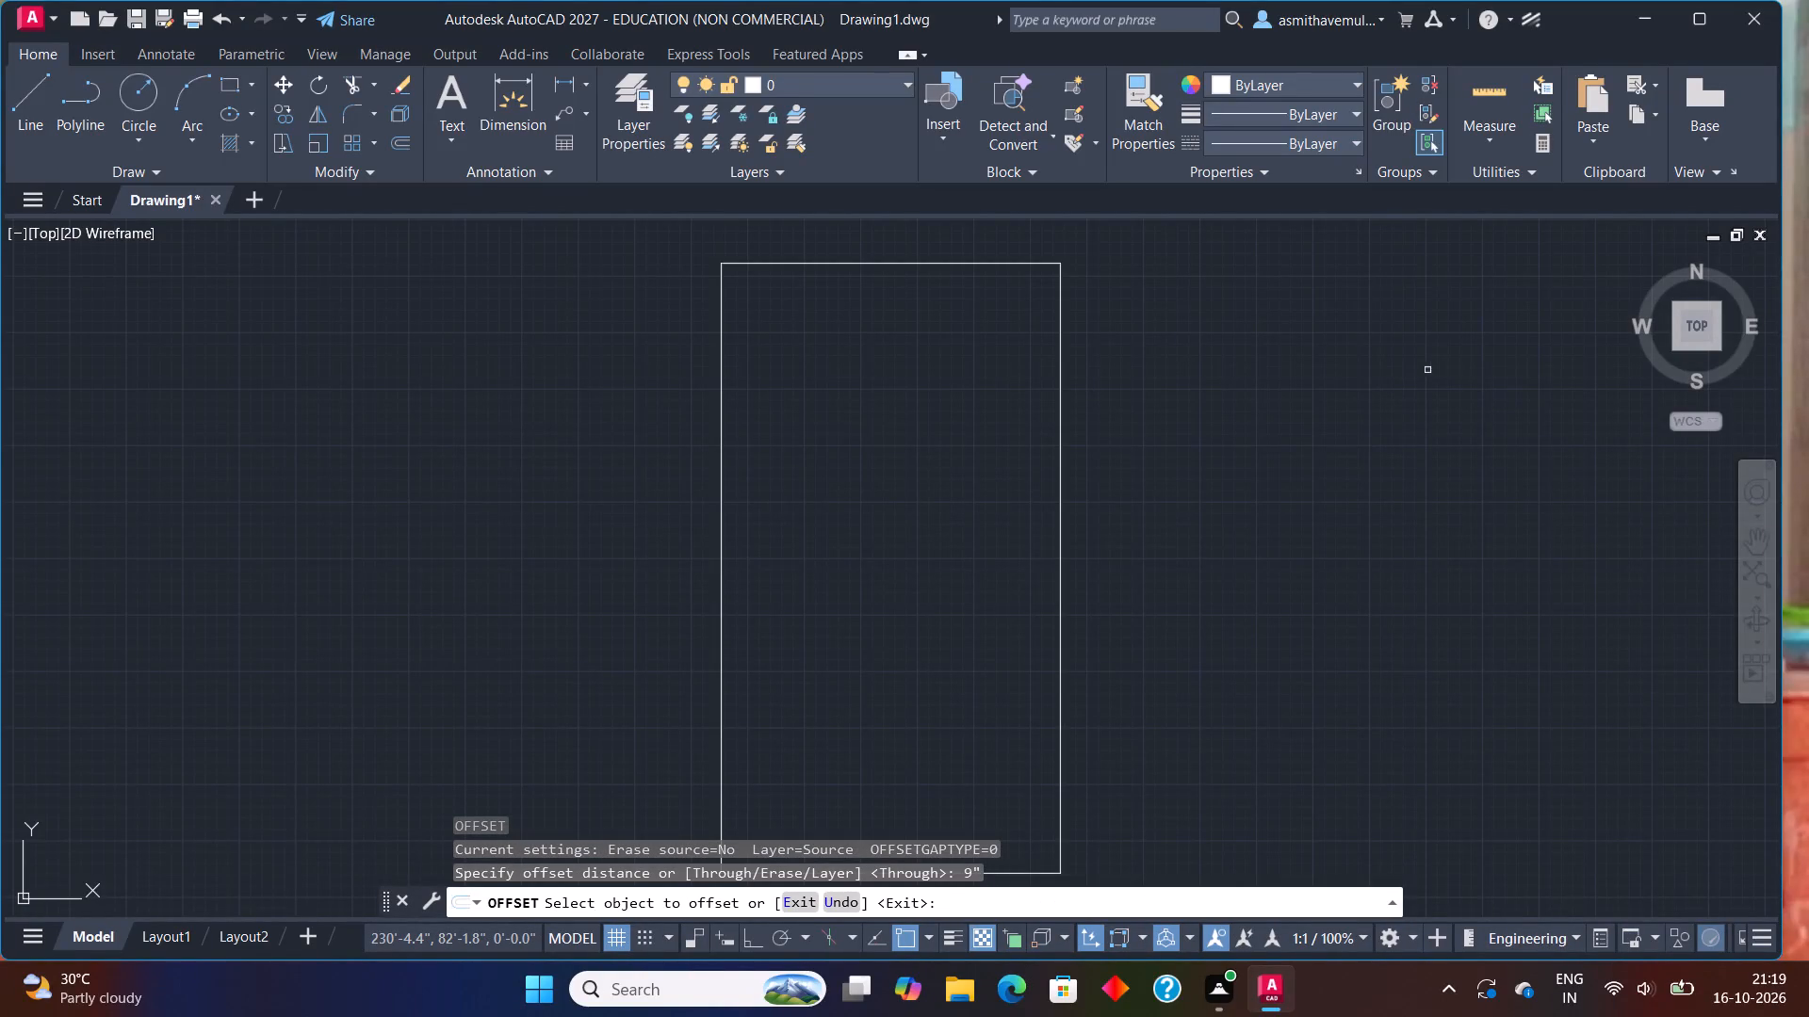
{"action": "left_click", "coordinate": [1037, 264]}
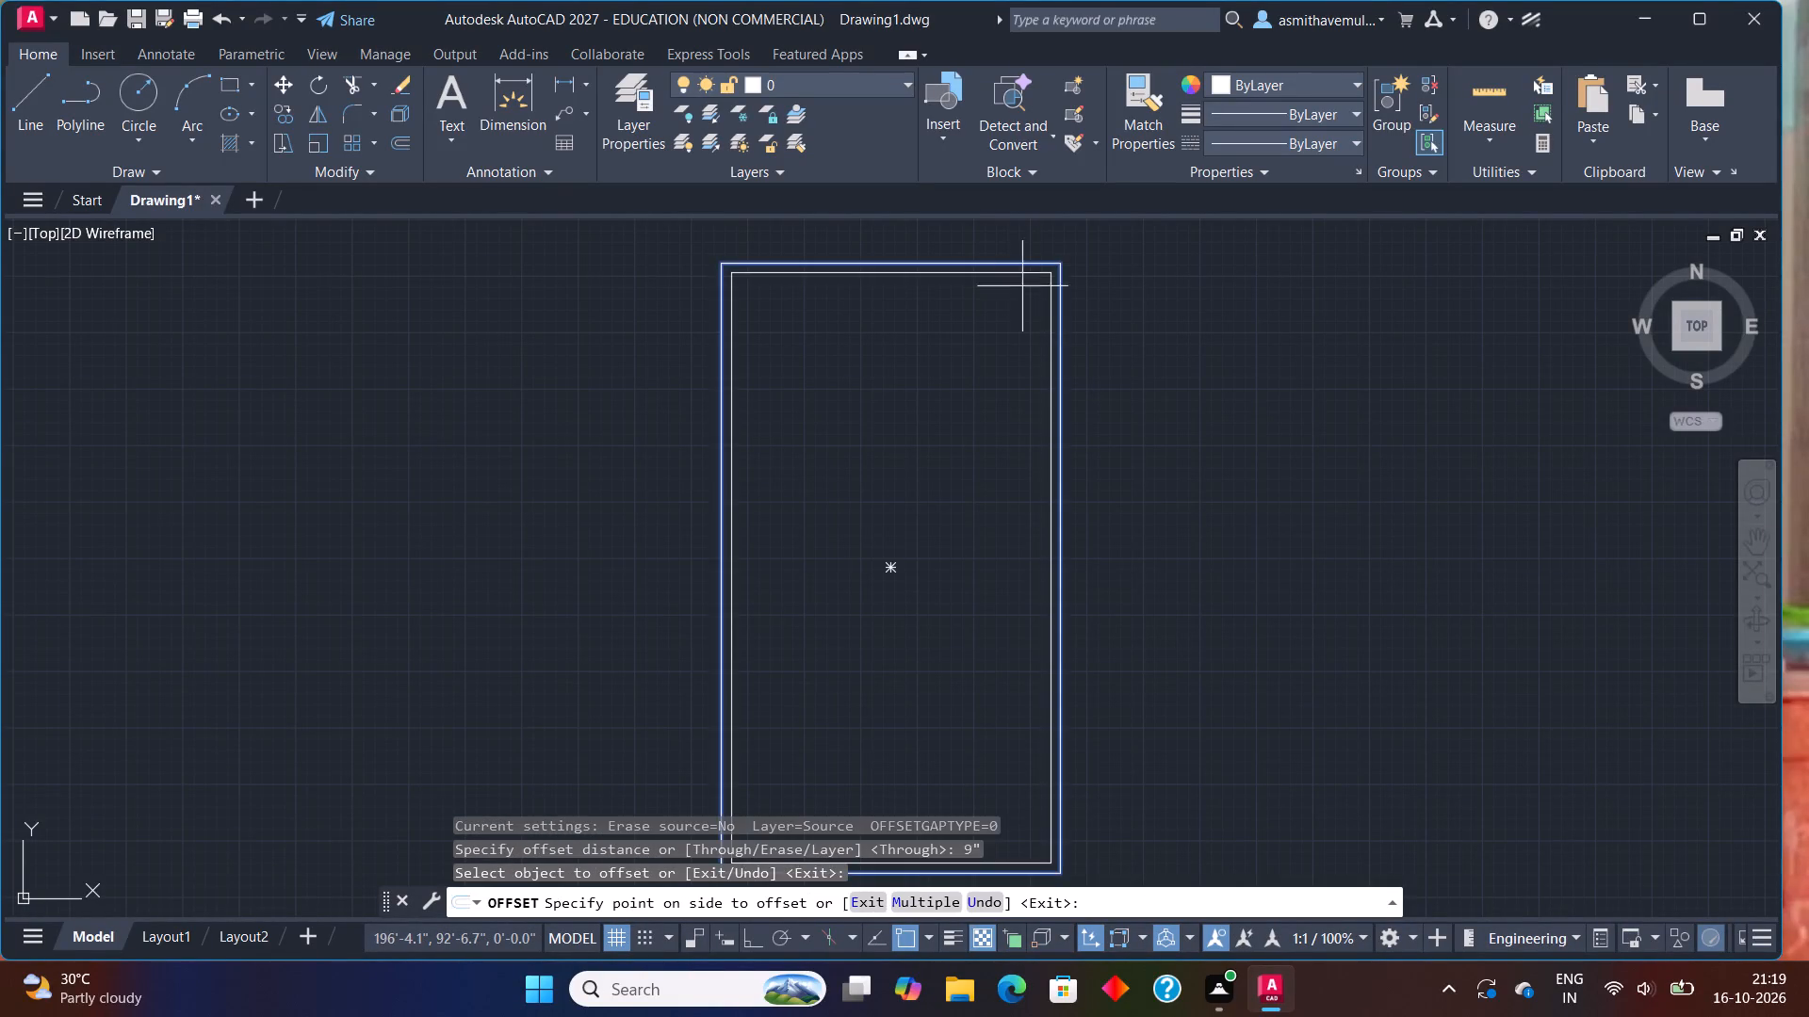
{"action": "left_click", "coordinate": [998, 315]}
{"action": "key", "text": "Escape"}
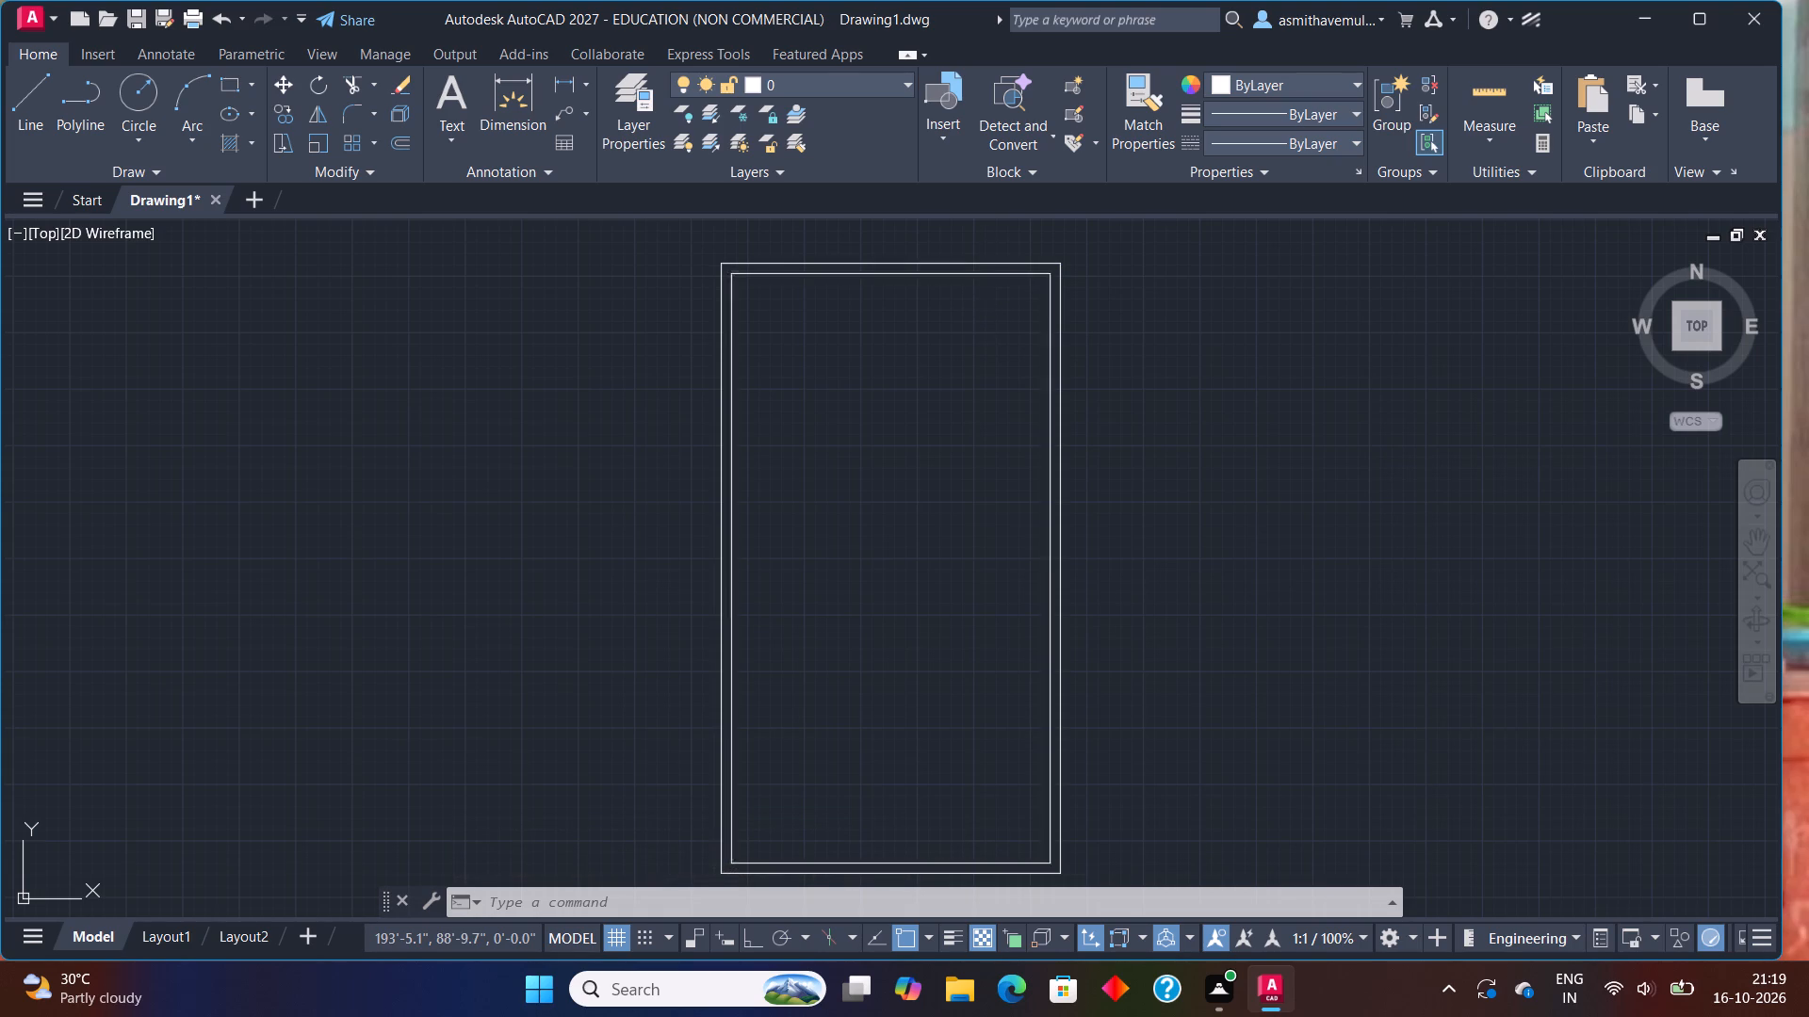
Explode the inner rectangle into separate lines.
{"action": "left_click", "coordinate": [984, 275]}
{"action": "key", "text": "x"}
{"action": "key", "text": "Return"}
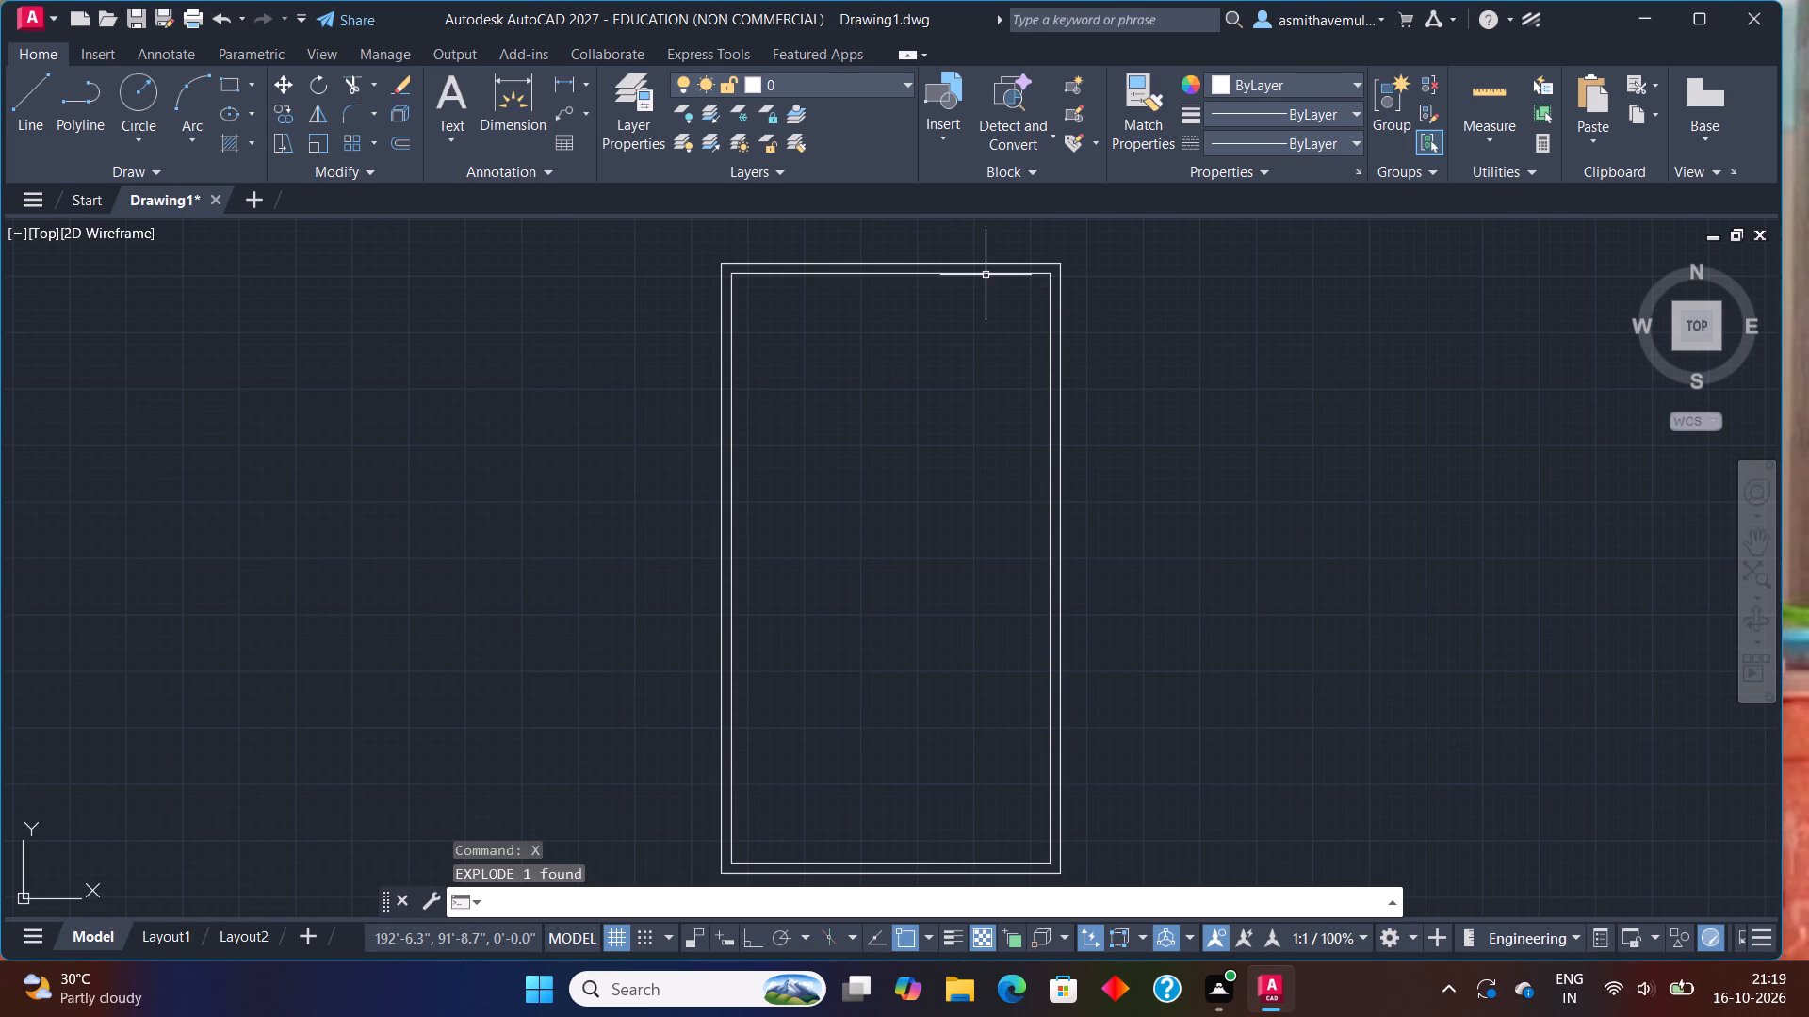
Start a new offset for the plan's interior layout with a distance of 11'.
{"action": "middle_click_drag", "start_coordinate": [902, 328], "coordinate": [903, 333]}
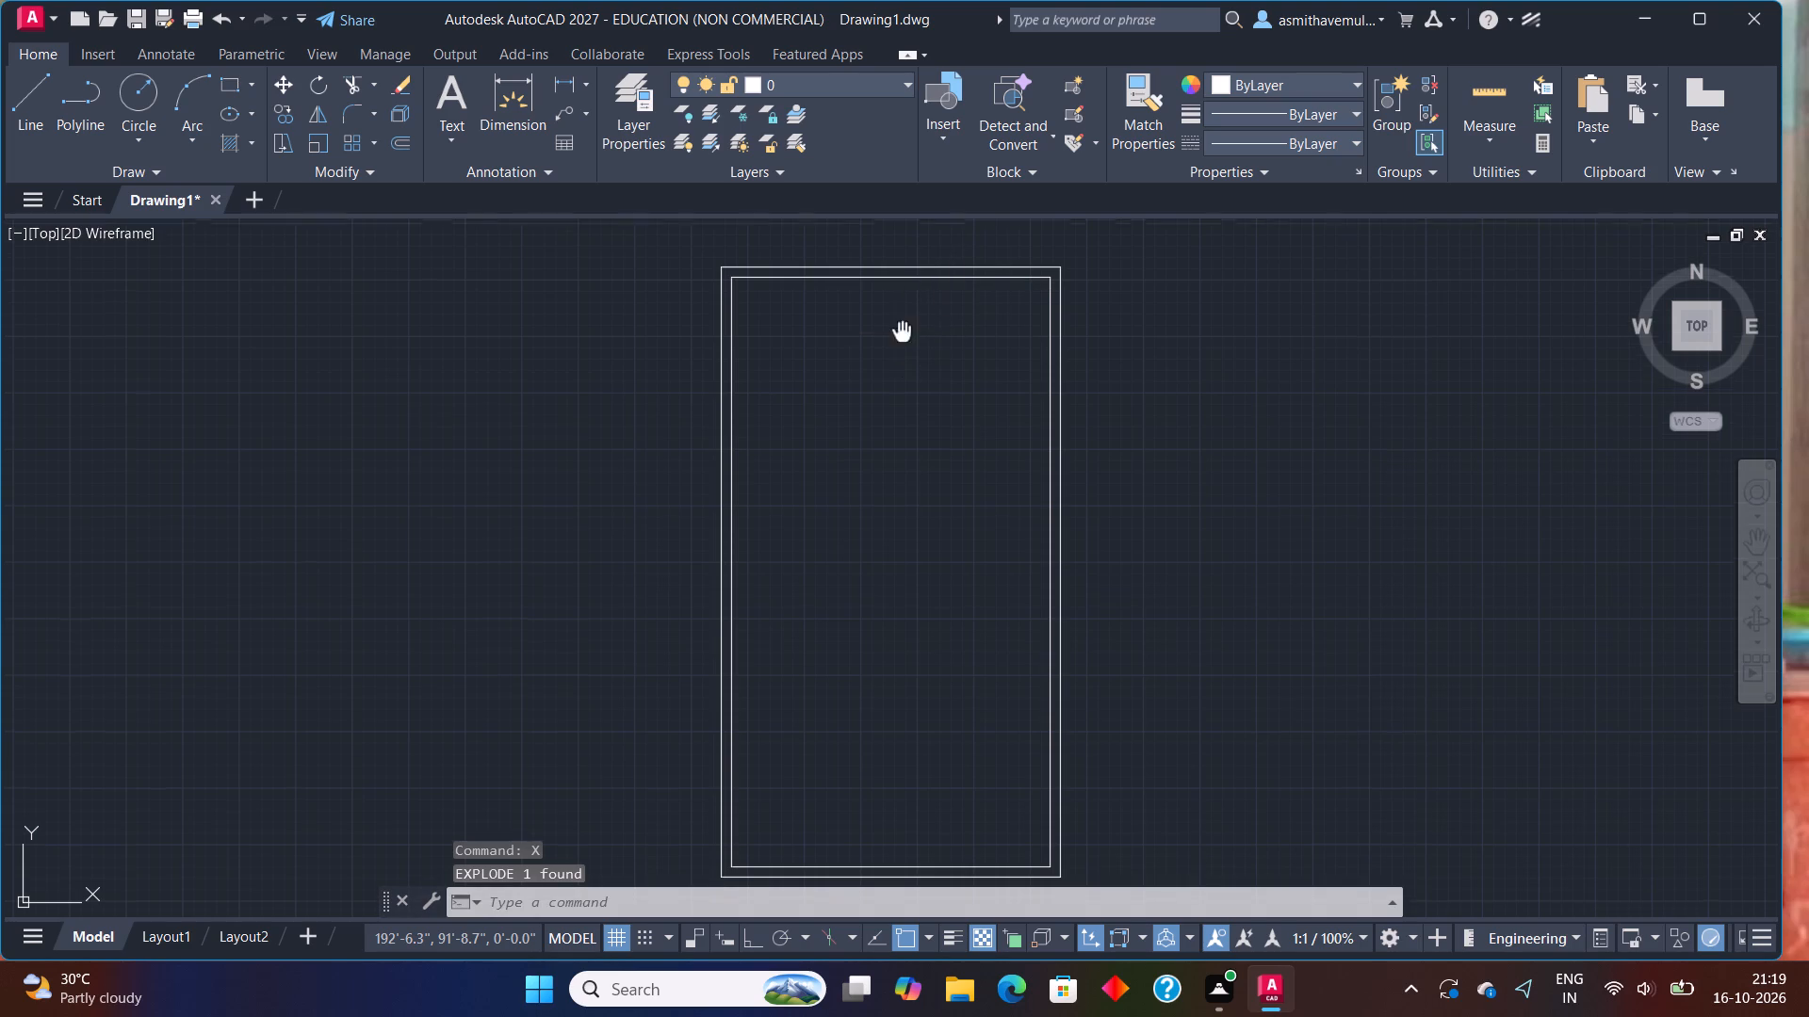
{"action": "middle_click_drag", "start_coordinate": [903, 333], "coordinate": [968, 470]}
{"action": "key", "text": "o"}
{"action": "key", "text": "Return"}
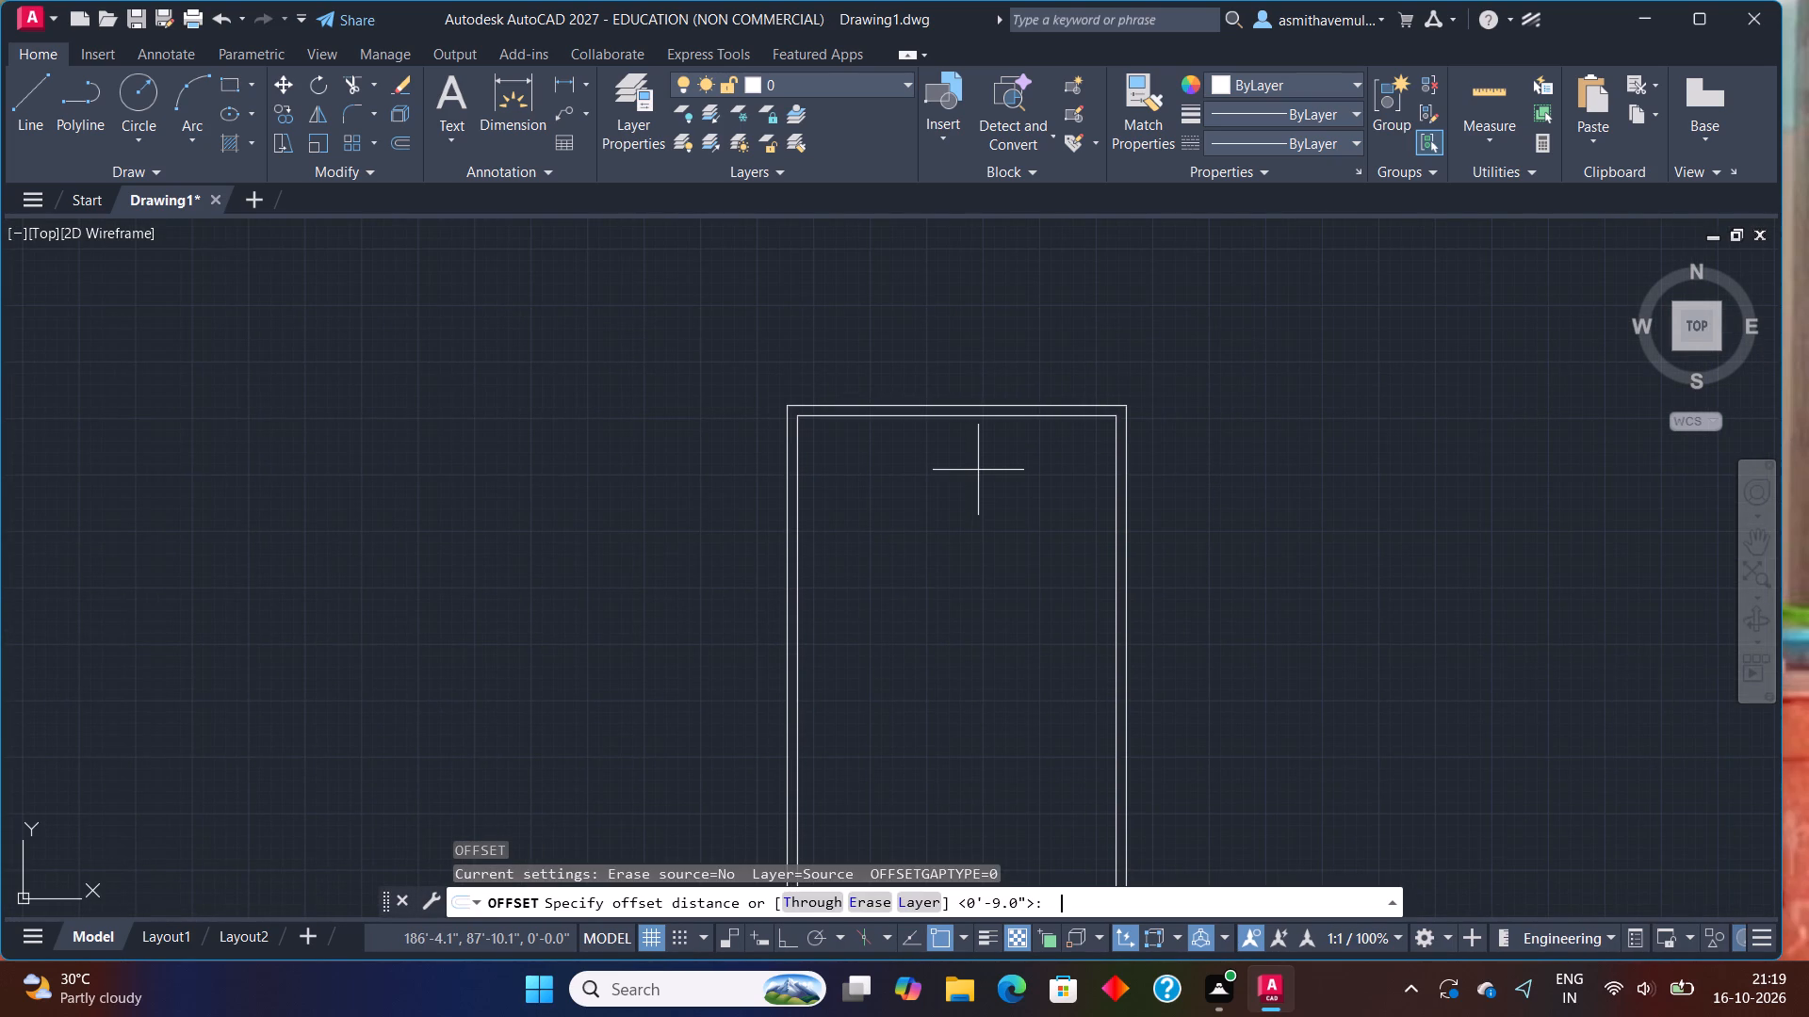
{"action": "type", "text": "11'"}
{"action": "key", "text": "Return"}
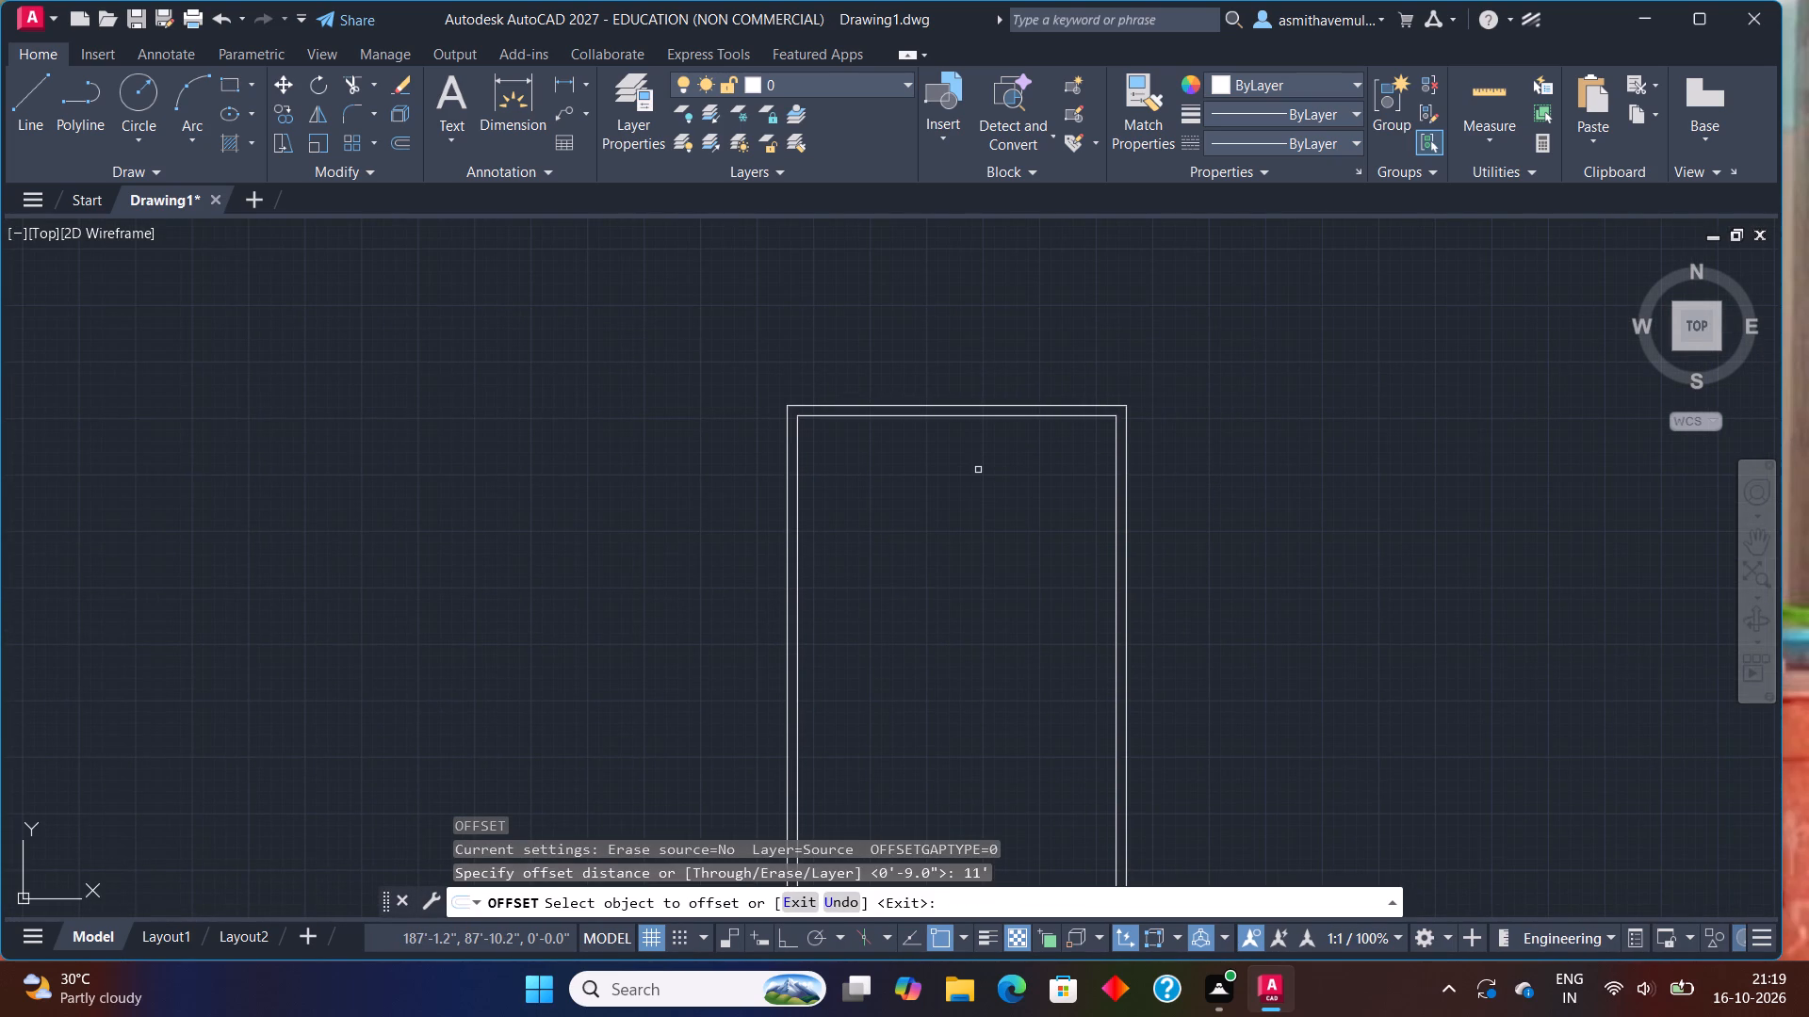
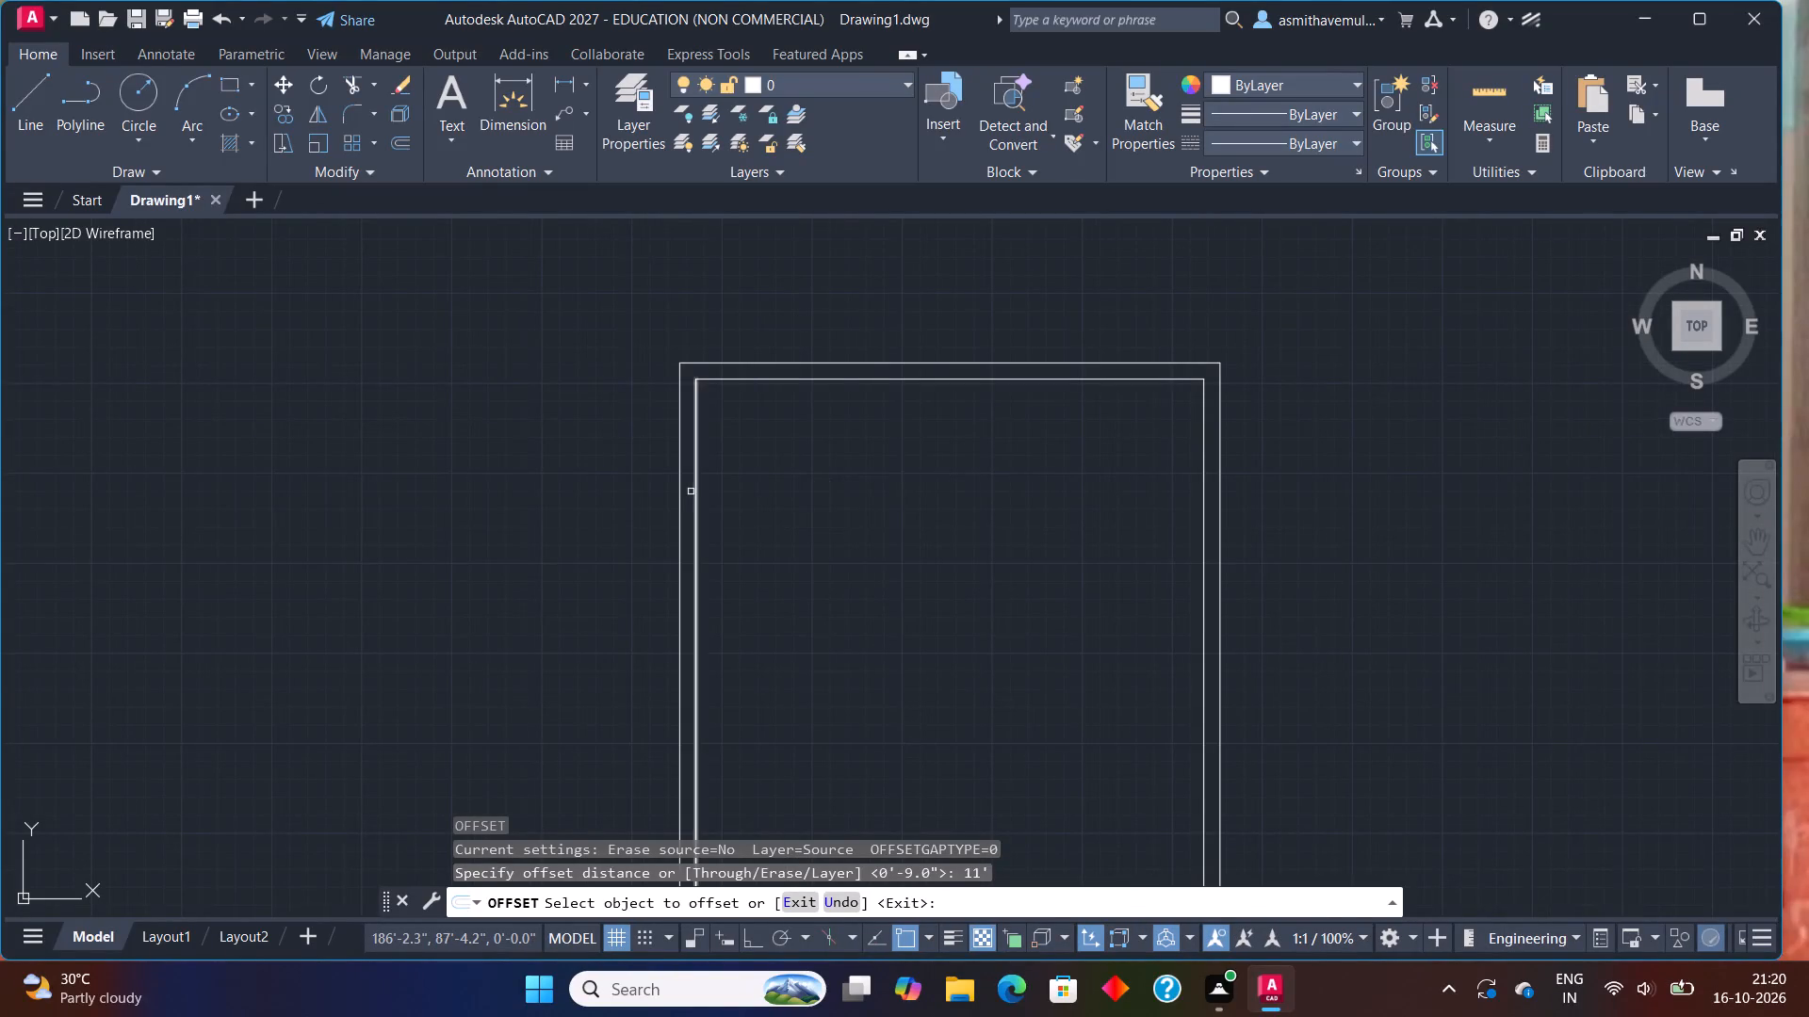
Offset the left inner wall line 11' into the plan as a vertical partition line.
{"action": "left_click", "coordinate": [695, 482]}
{"action": "left_click", "coordinate": [763, 508]}
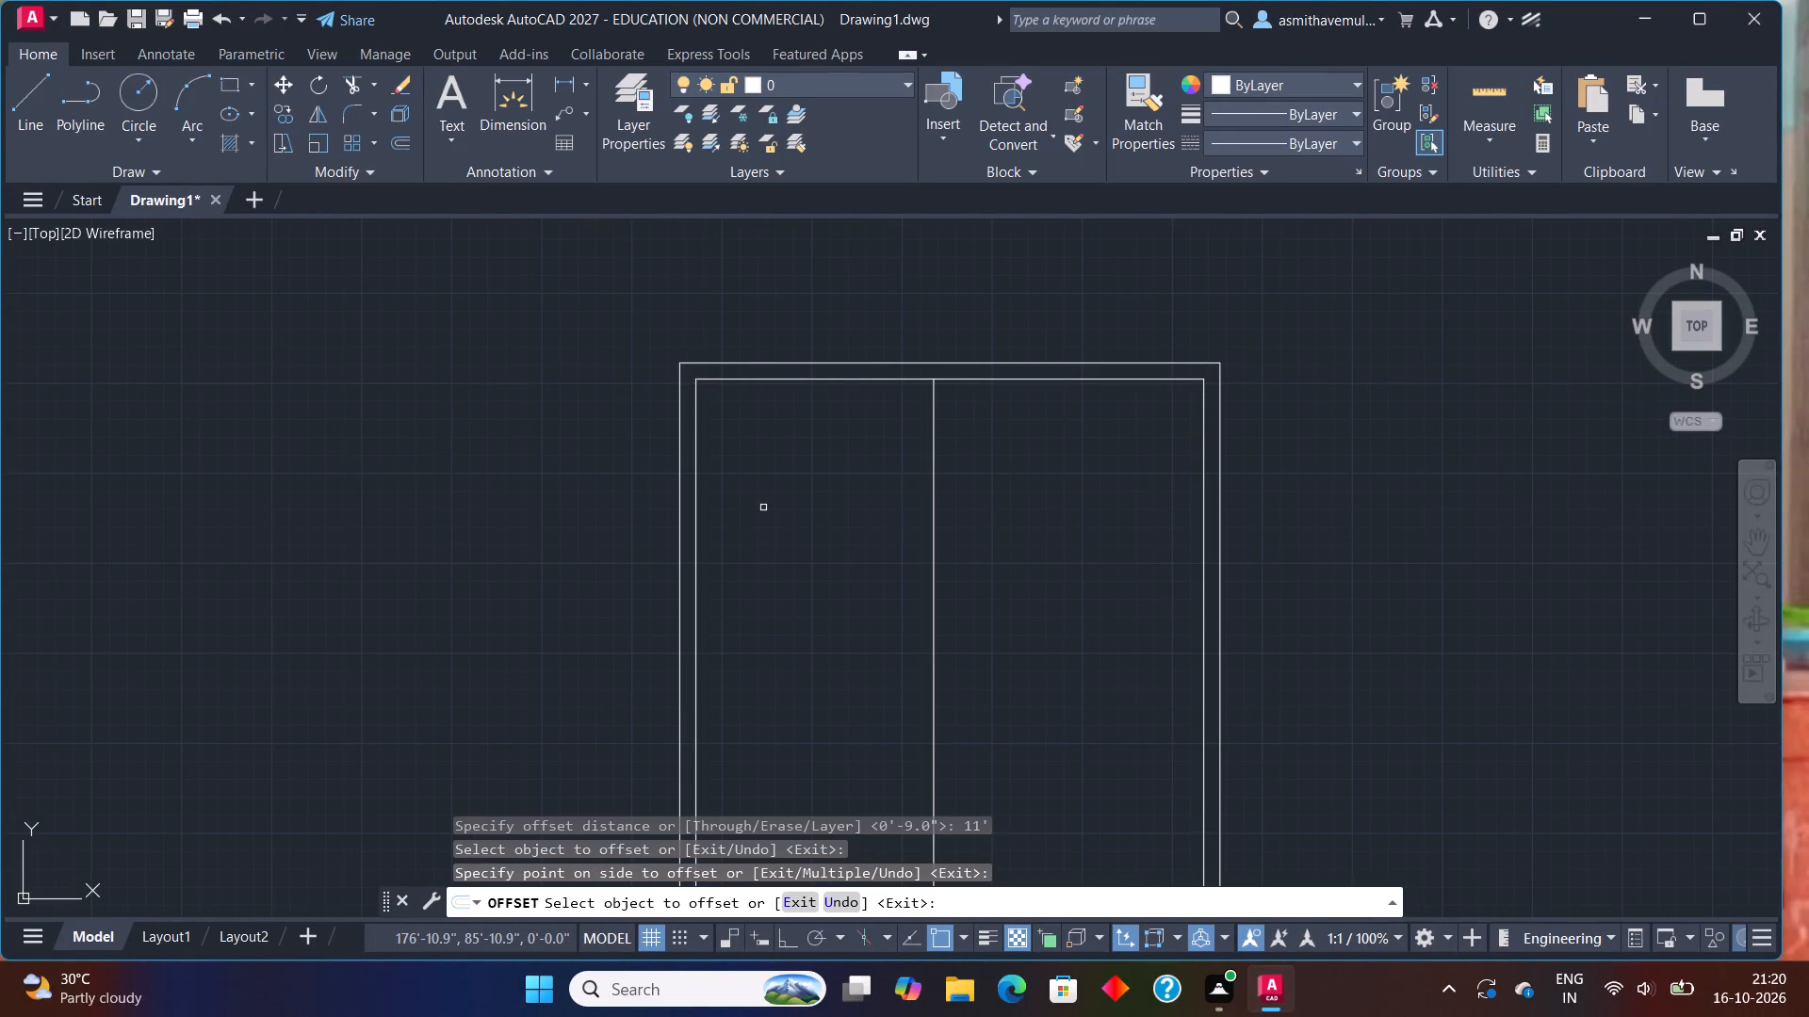
{"action": "key", "text": "Escape"}
Offset the top inner wall line 10' downward into the plan as a horizontal partition line.
{"action": "key", "text": "o"}
{"action": "key", "text": "Return"}
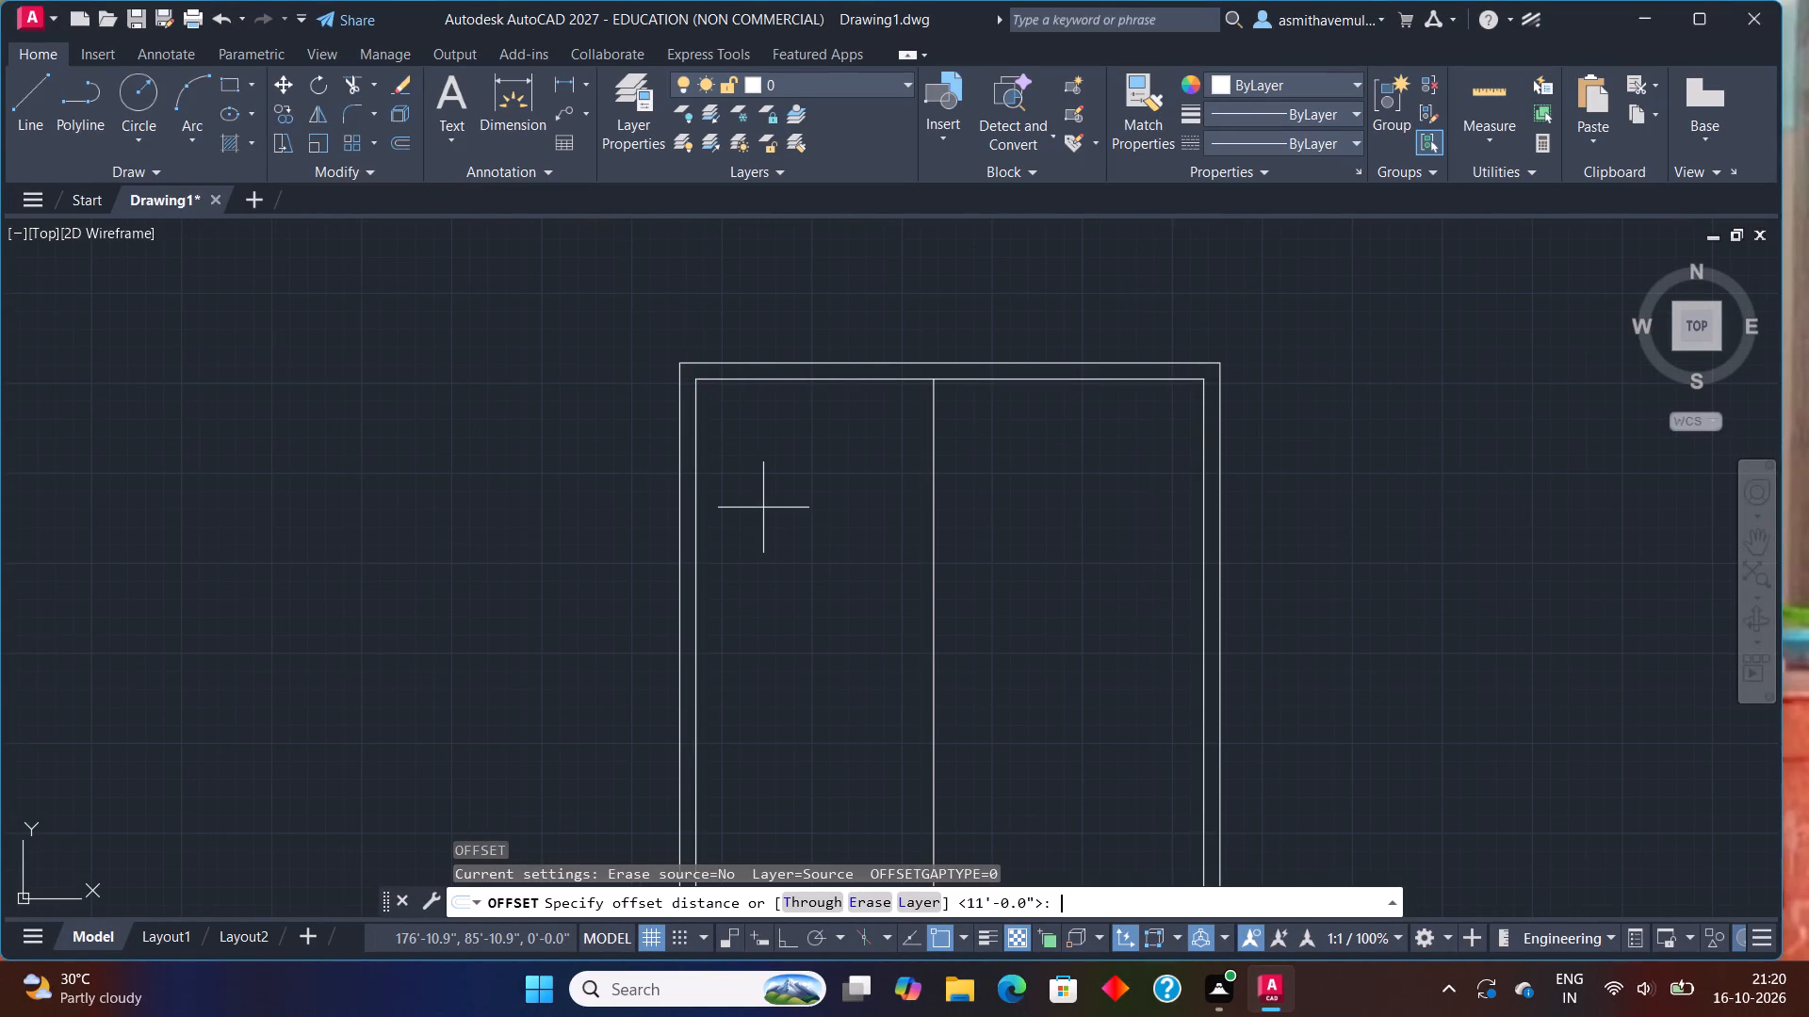
{"action": "key", "text": "1"}
{"action": "type", "text": "0'"}
{"action": "key", "text": "Return"}
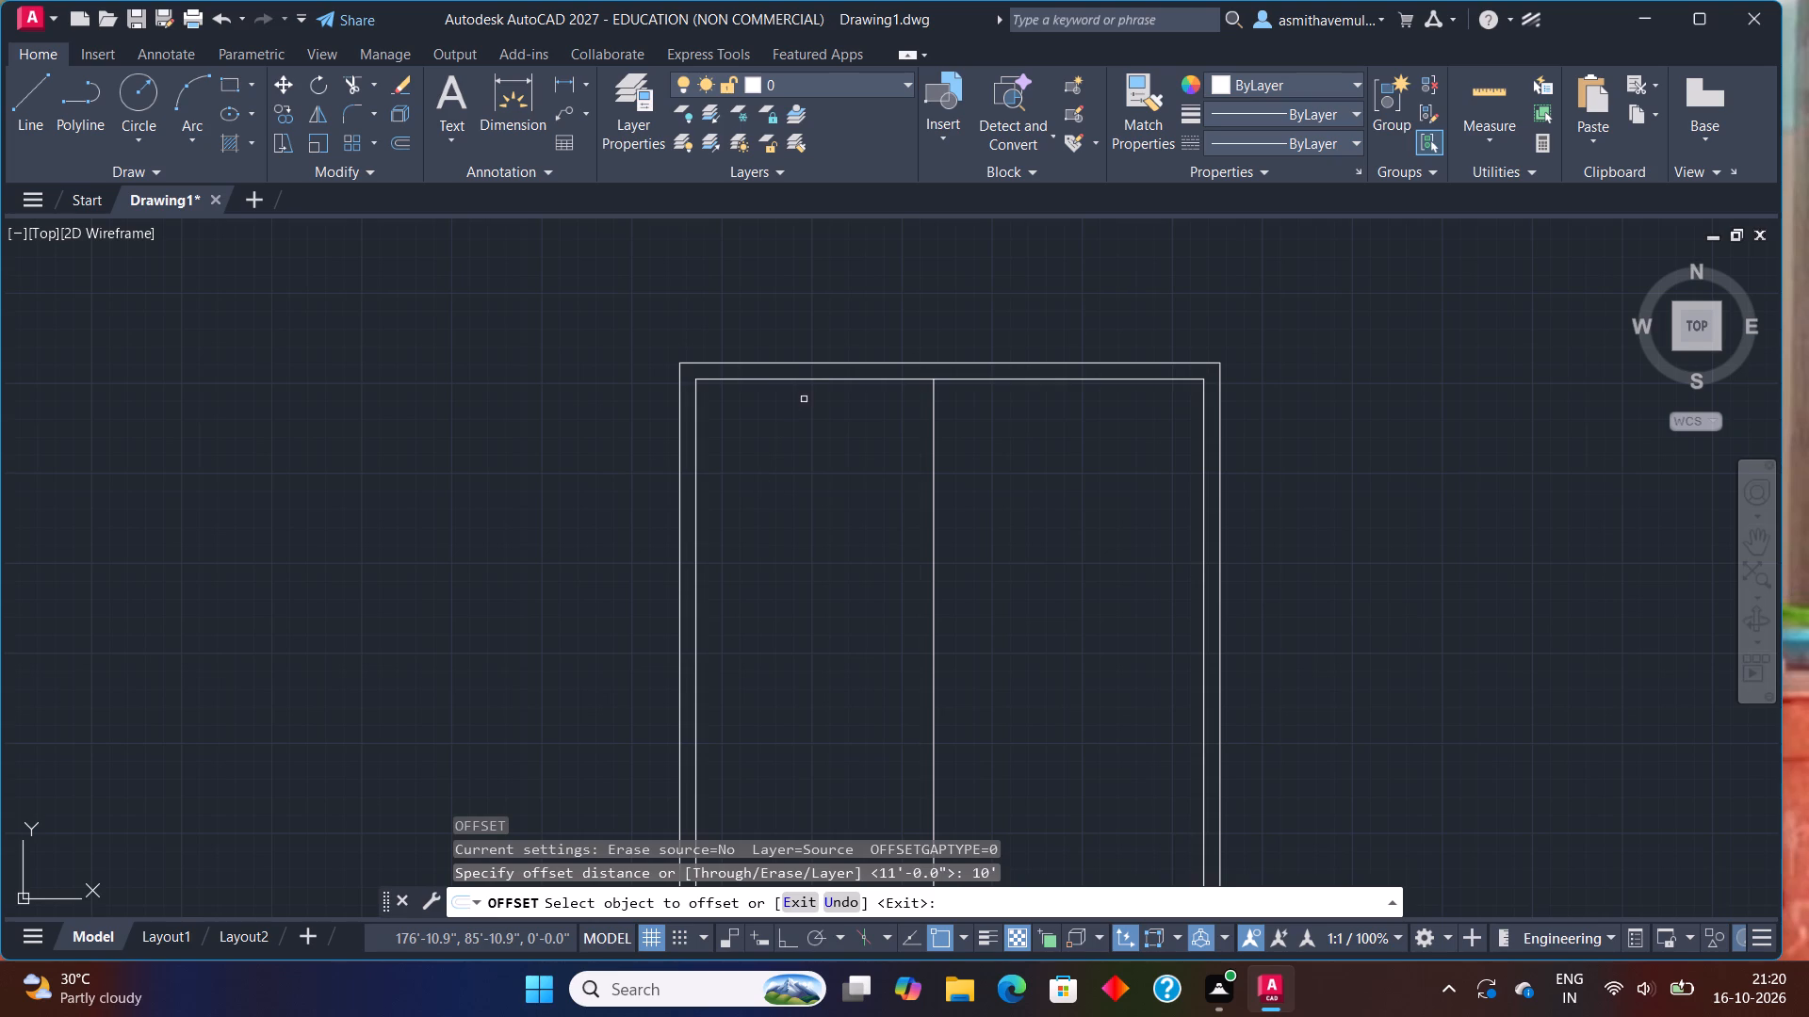
{"action": "left_click", "coordinate": [815, 377]}
{"action": "left_click", "coordinate": [819, 434]}
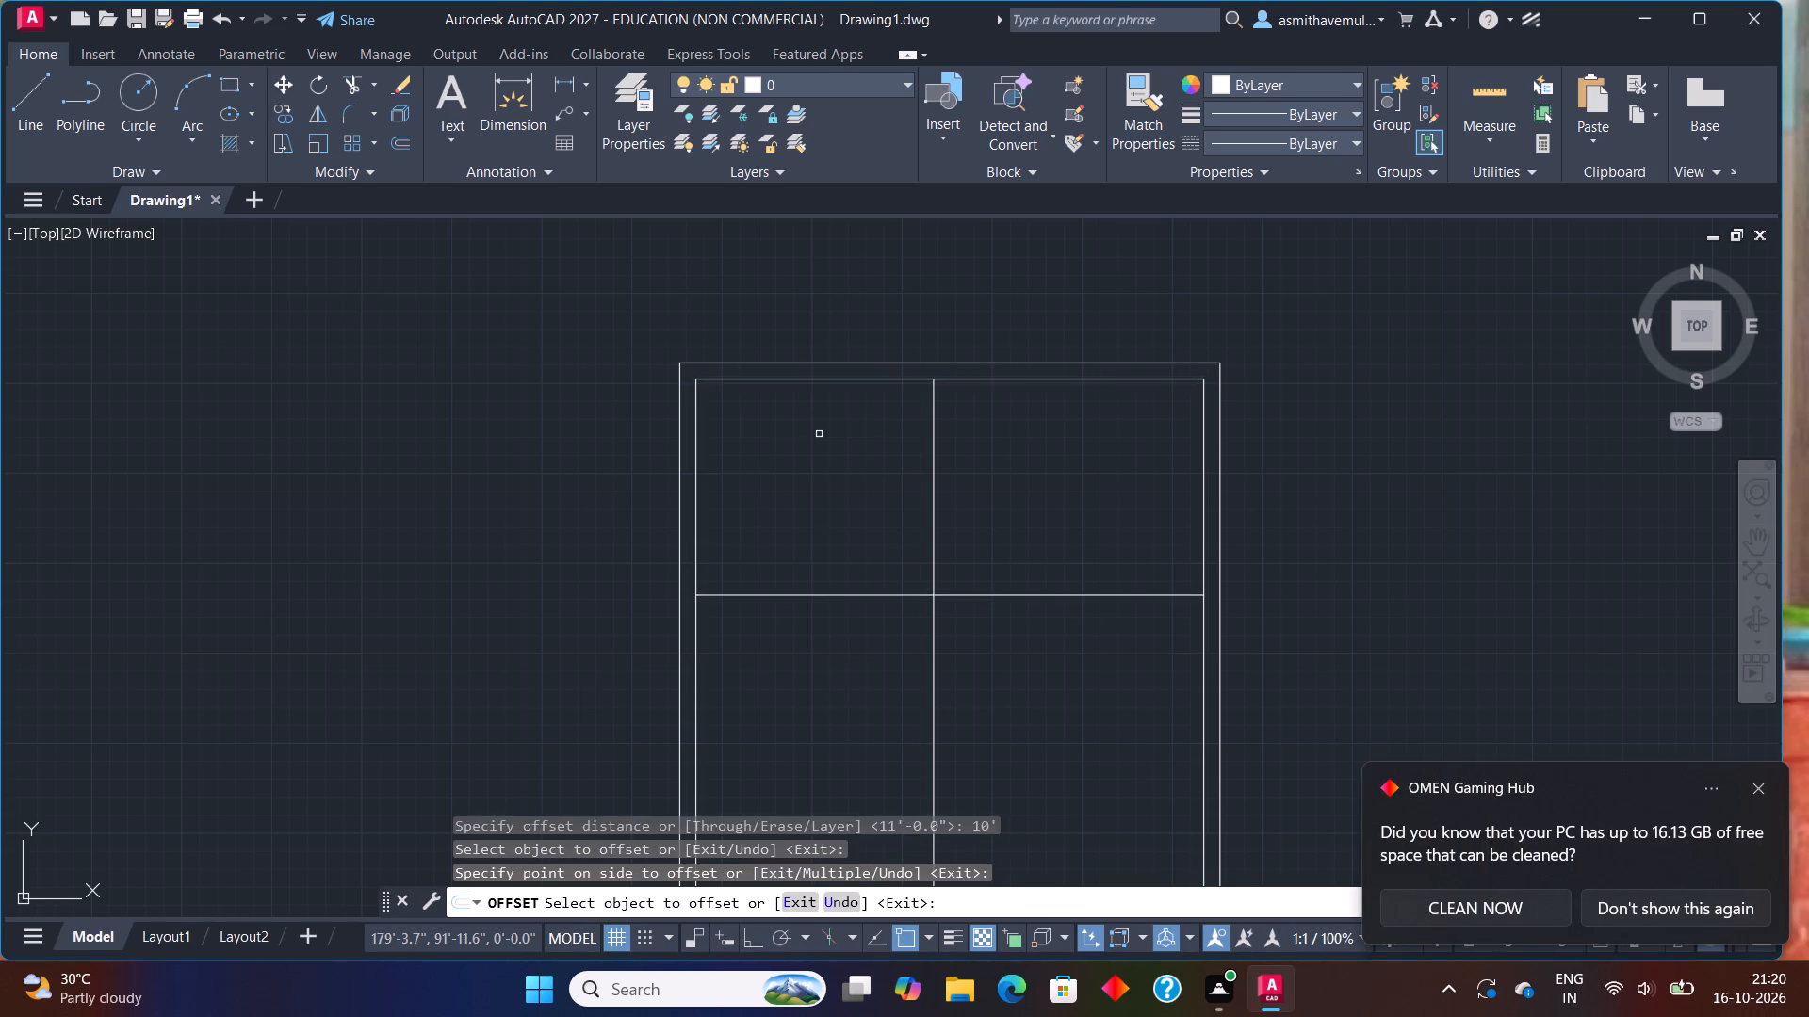
{"action": "key", "text": "Escape"}
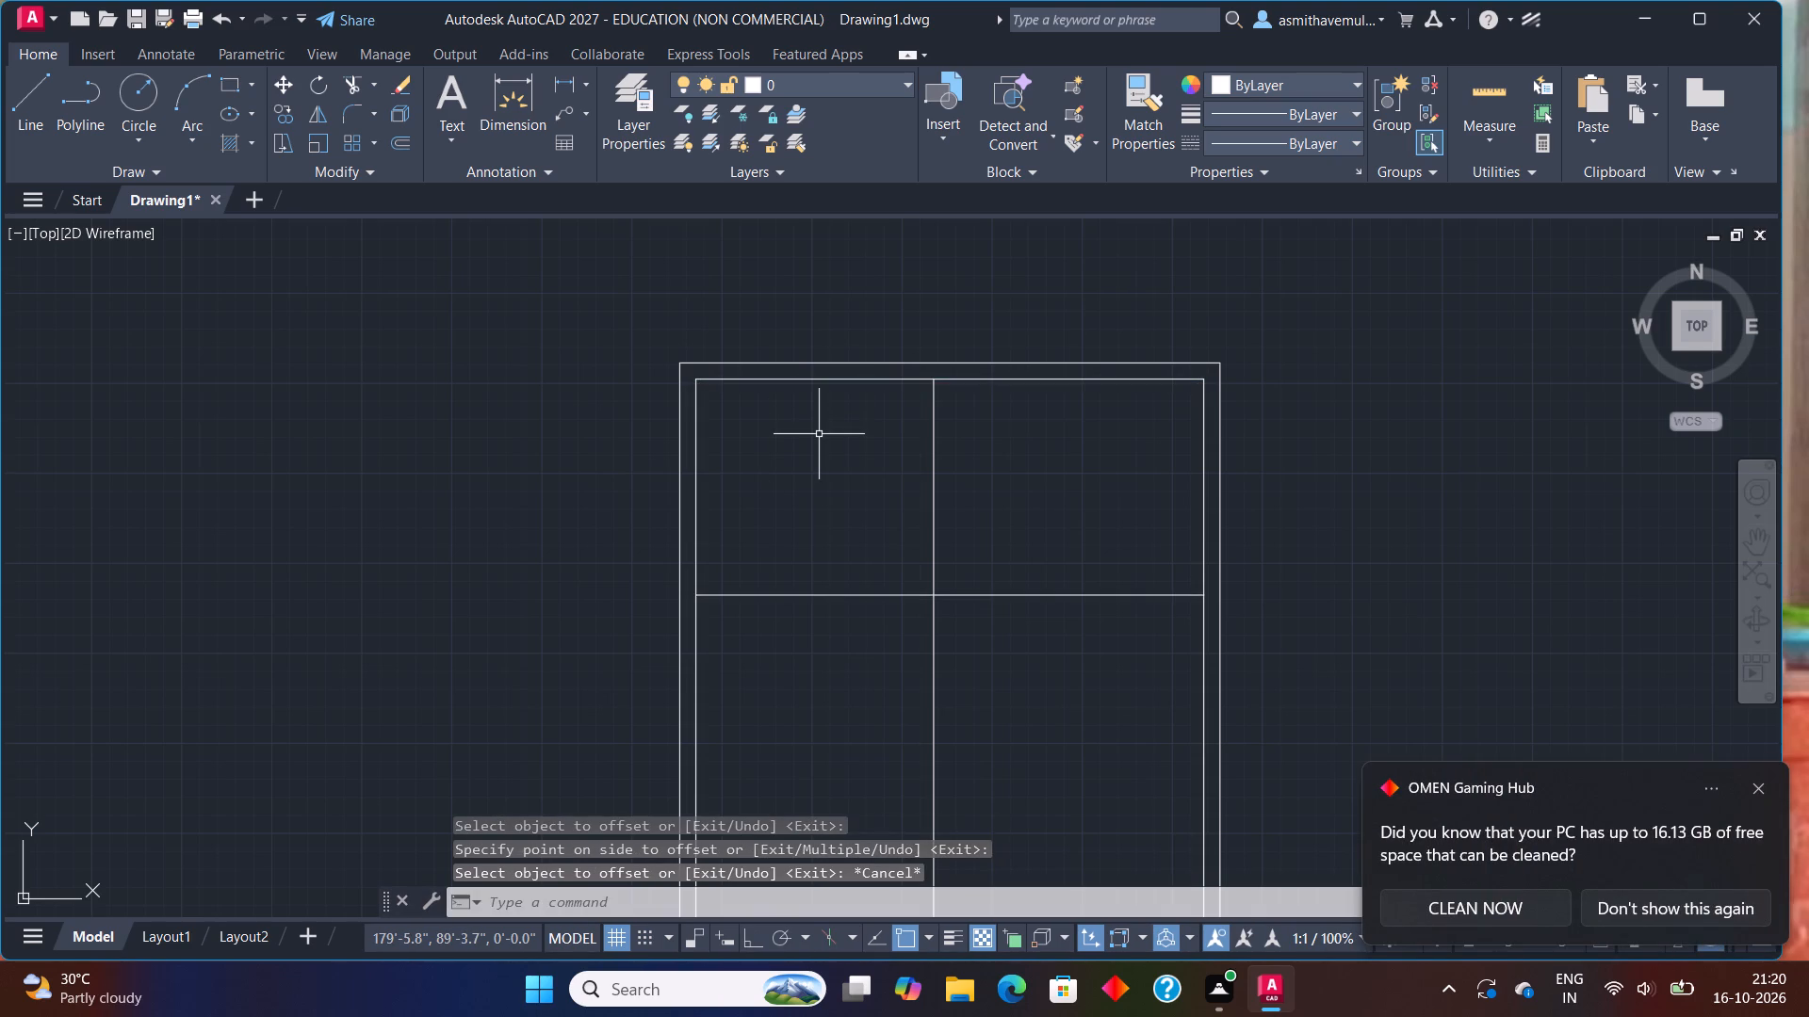
Offset the vertical partition line 6" to the right and the horizontal one 6" downward to give both partitions thickness.
{"action": "key", "text": "o"}
{"action": "key", "text": "Return"}
{"action": "key", "text": "6"}
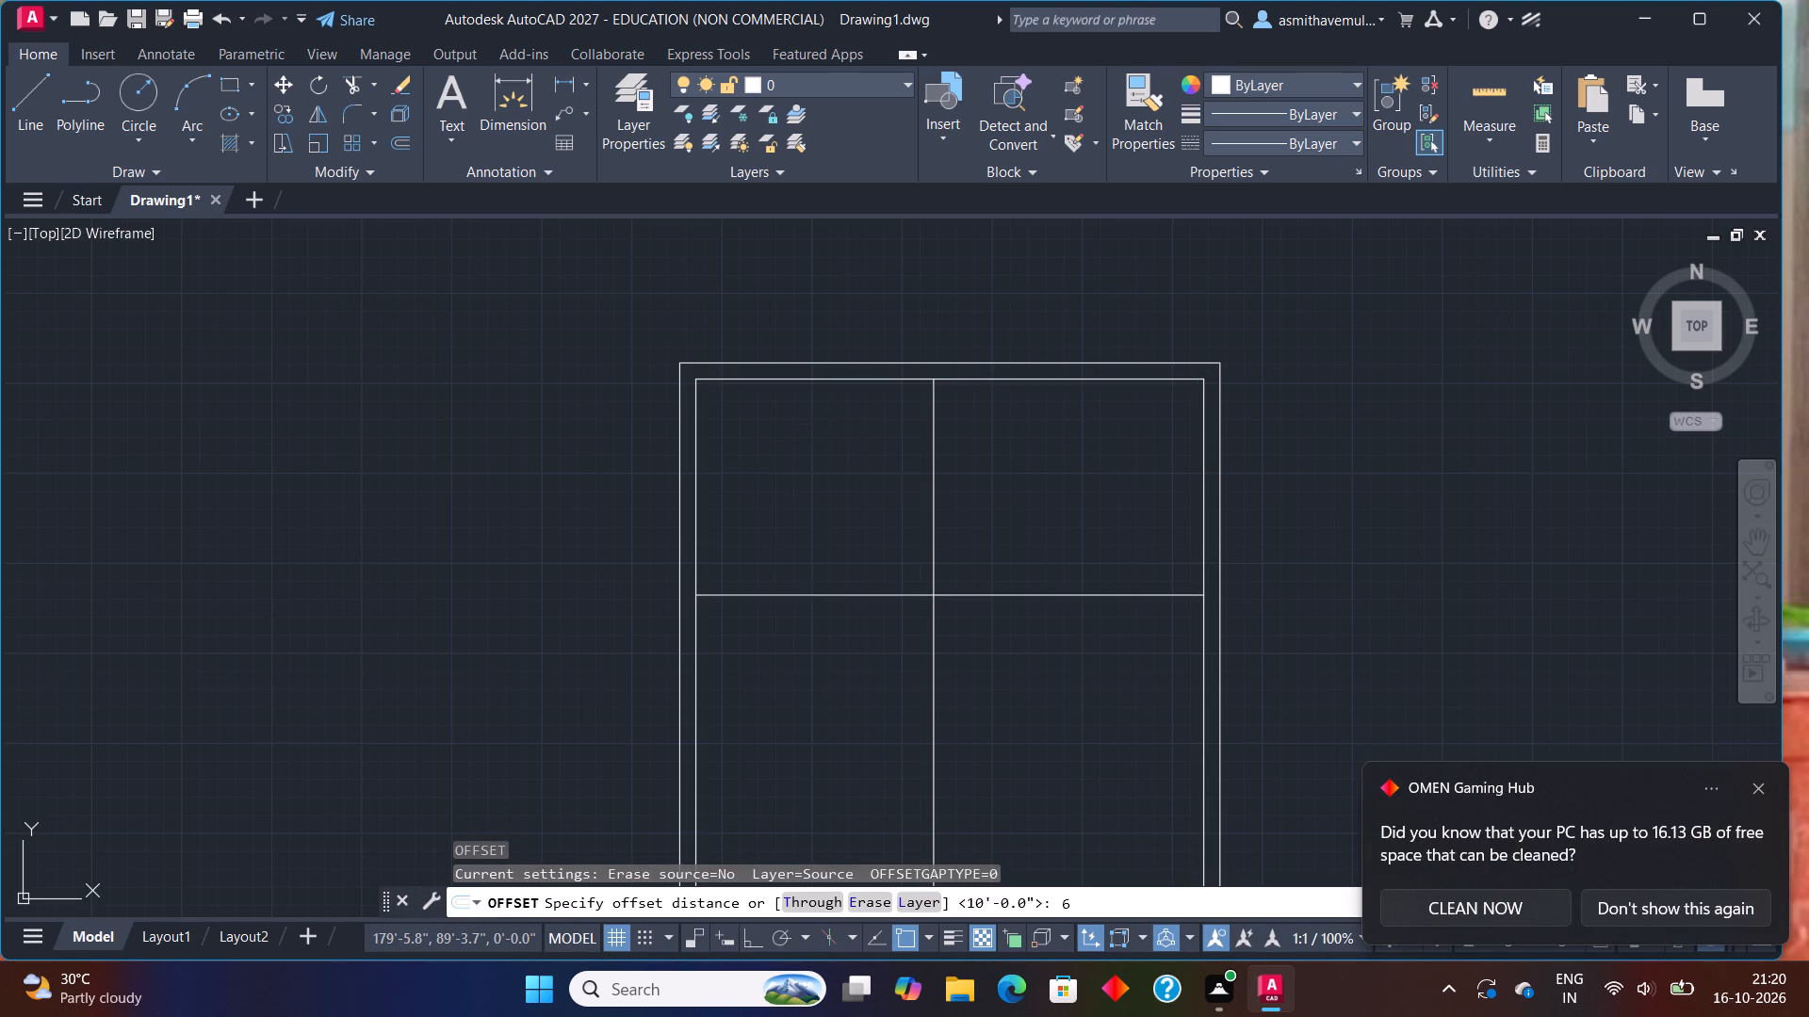
{"action": "key", "text": "shift+quotedbl"}
{"action": "key", "text": "Return"}
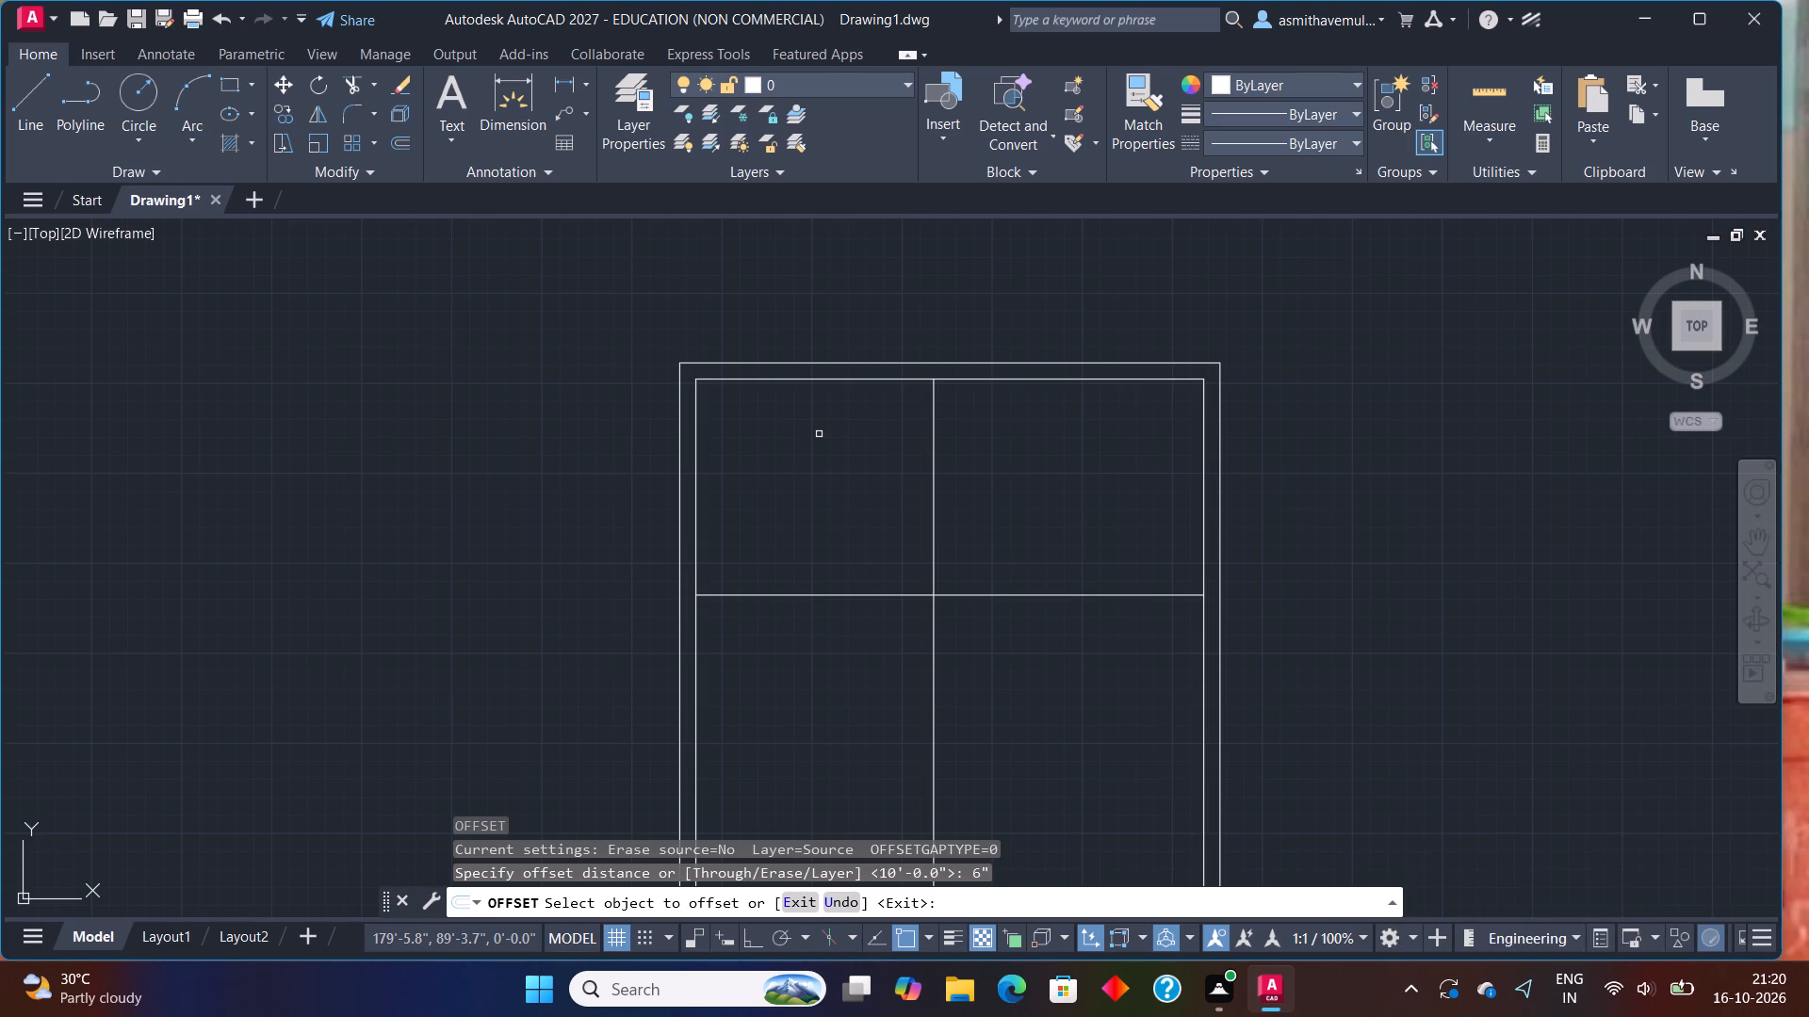
{"action": "left_click", "coordinate": [932, 486]}
{"action": "left_click", "coordinate": [1000, 500]}
{"action": "left_click", "coordinate": [900, 596]}
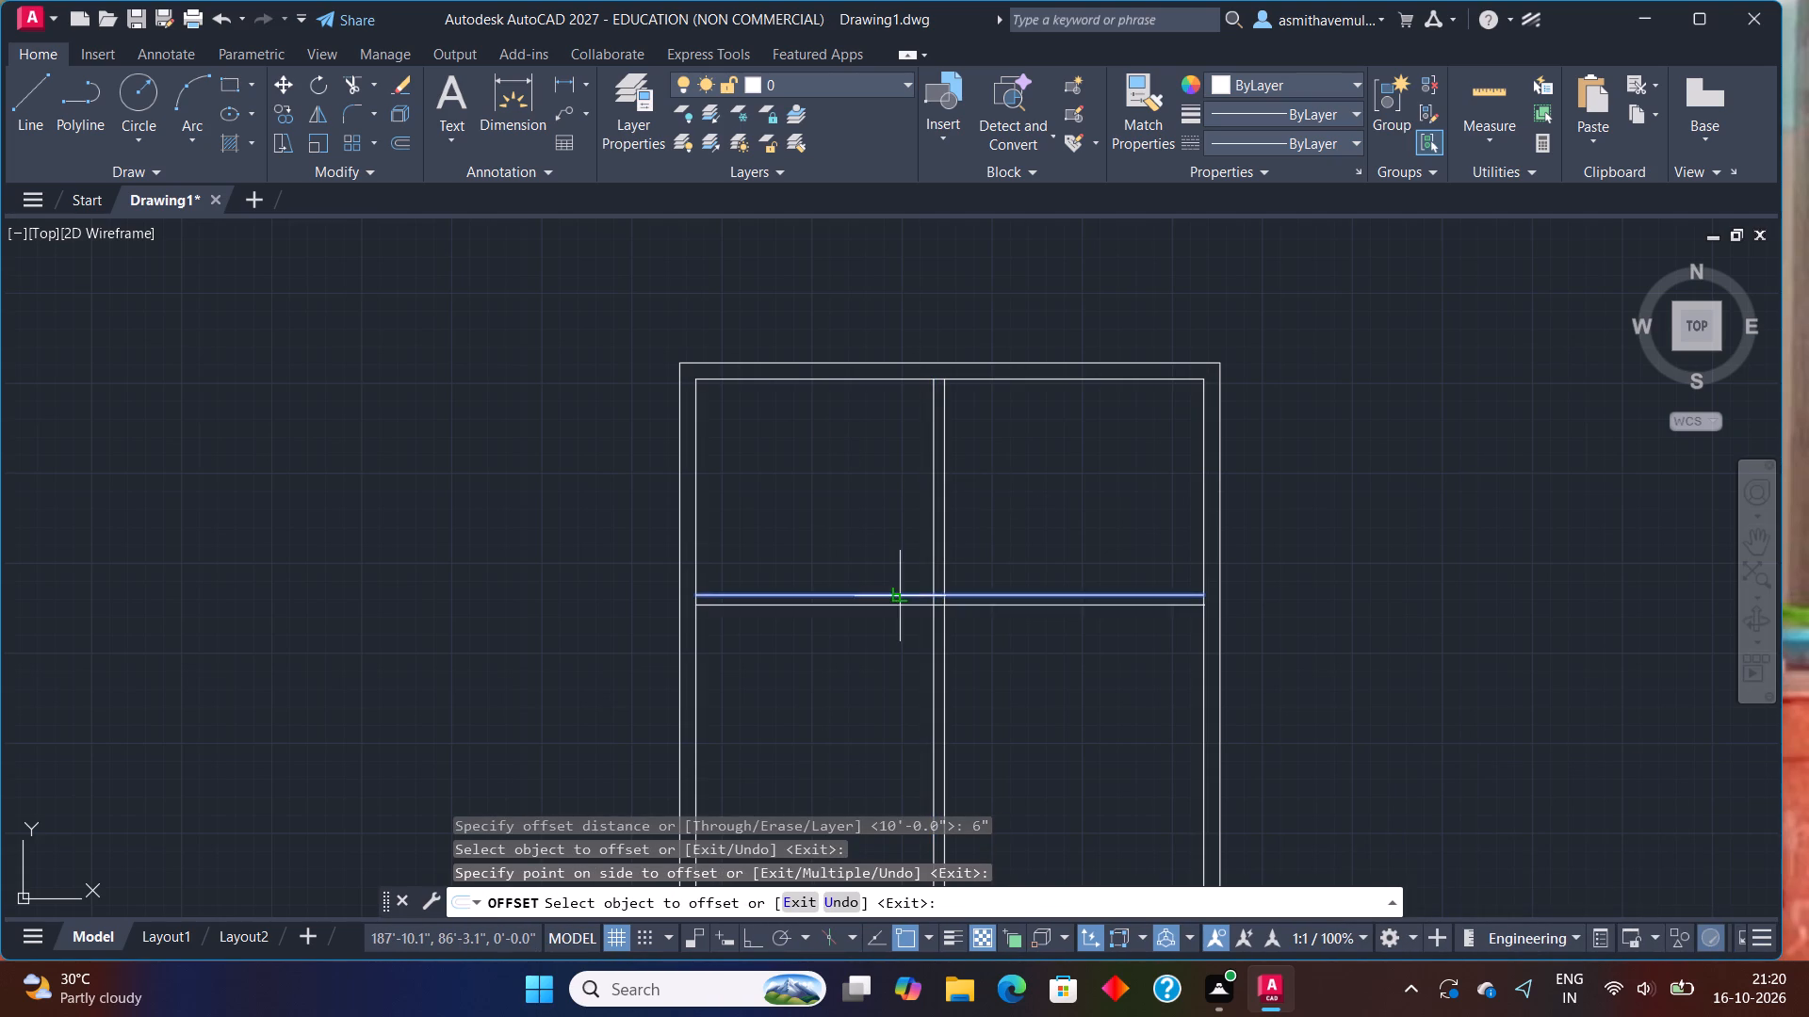
{"action": "left_click", "coordinate": [894, 640]}
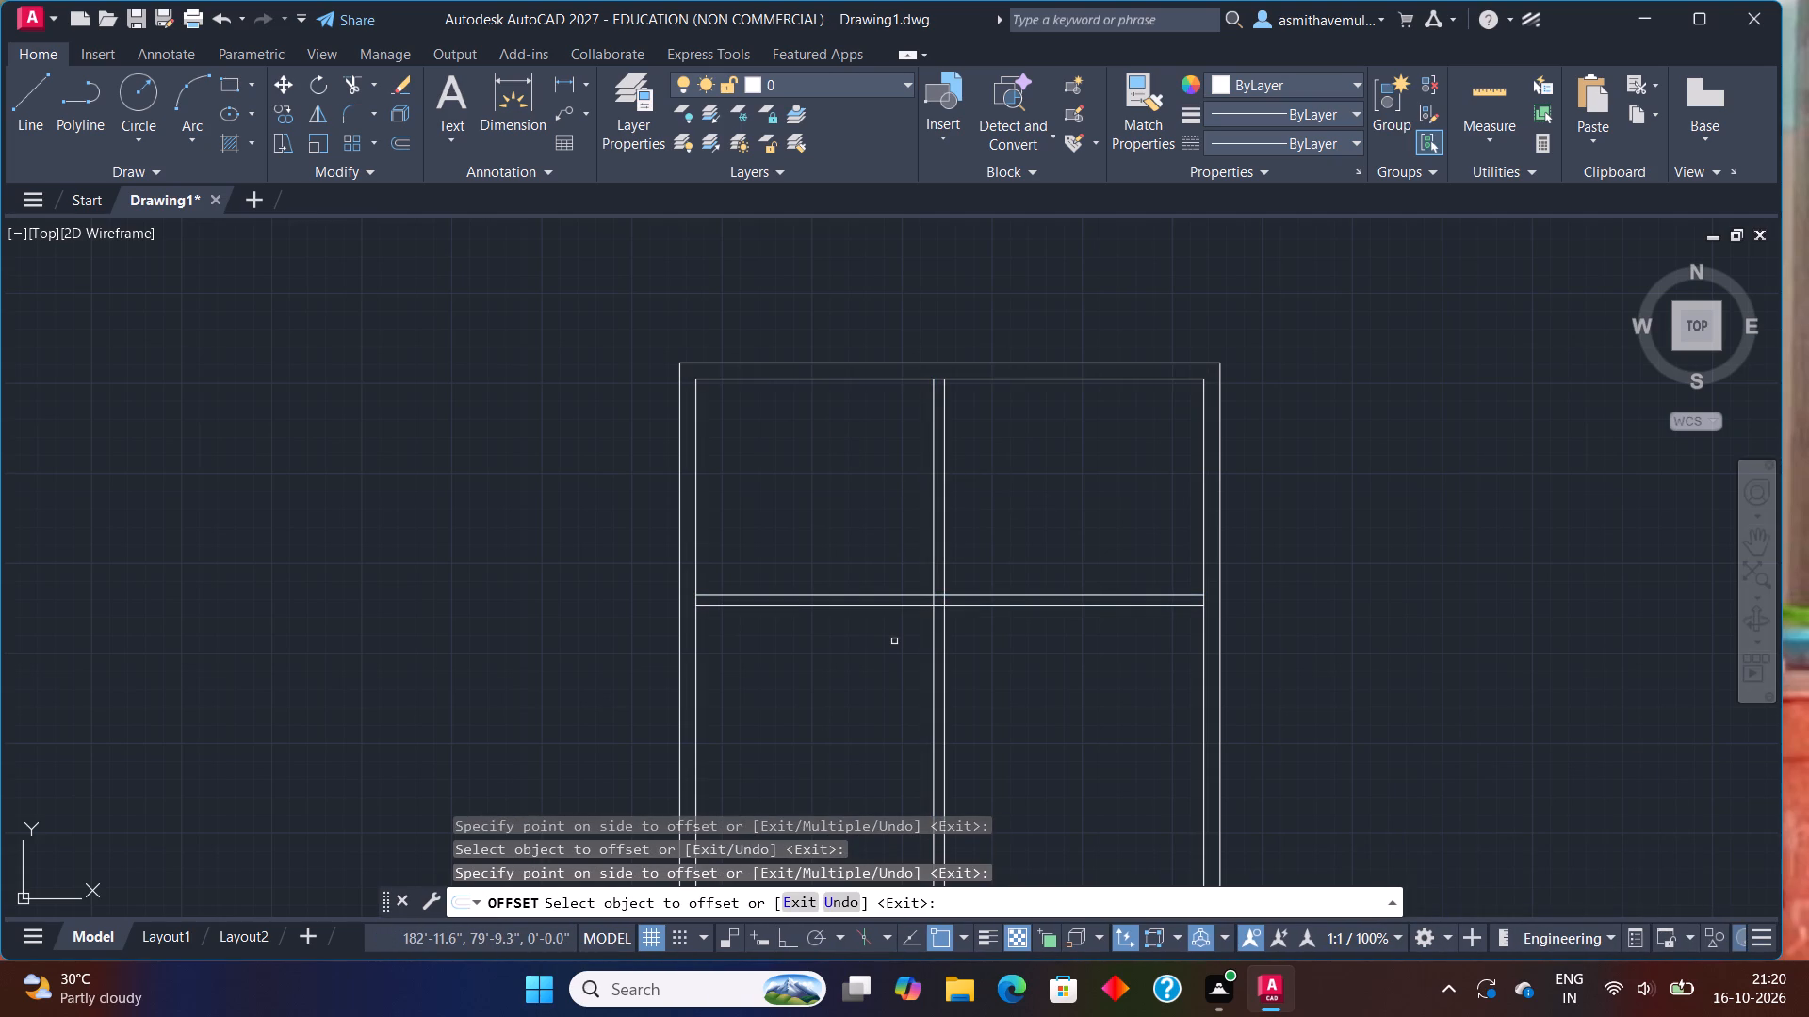
{"action": "key", "text": "Escape"}
Offset the top inner wall line 7' downward to add another horizontal partition line.
{"action": "scroll", "coordinate": [973, 525], "scroll_direction": "up", "scroll_amount": 1}
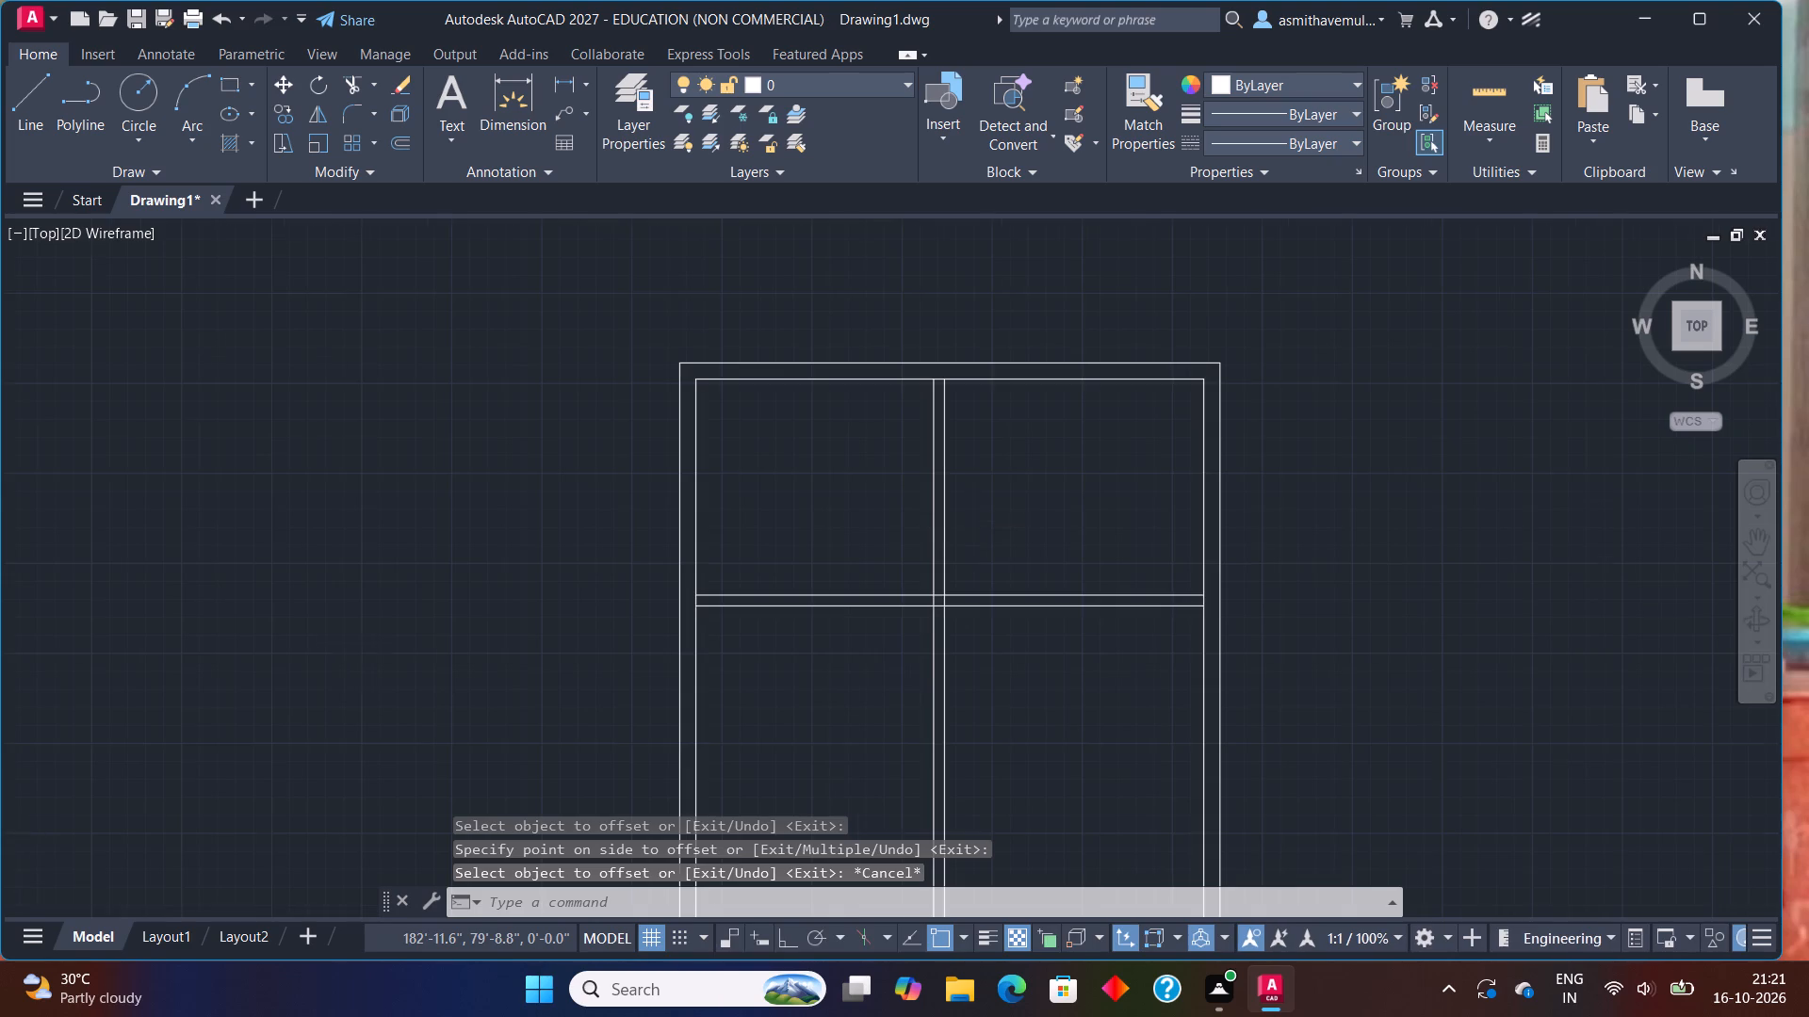
{"action": "middle_click_drag", "start_coordinate": [988, 512], "coordinate": [873, 572]}
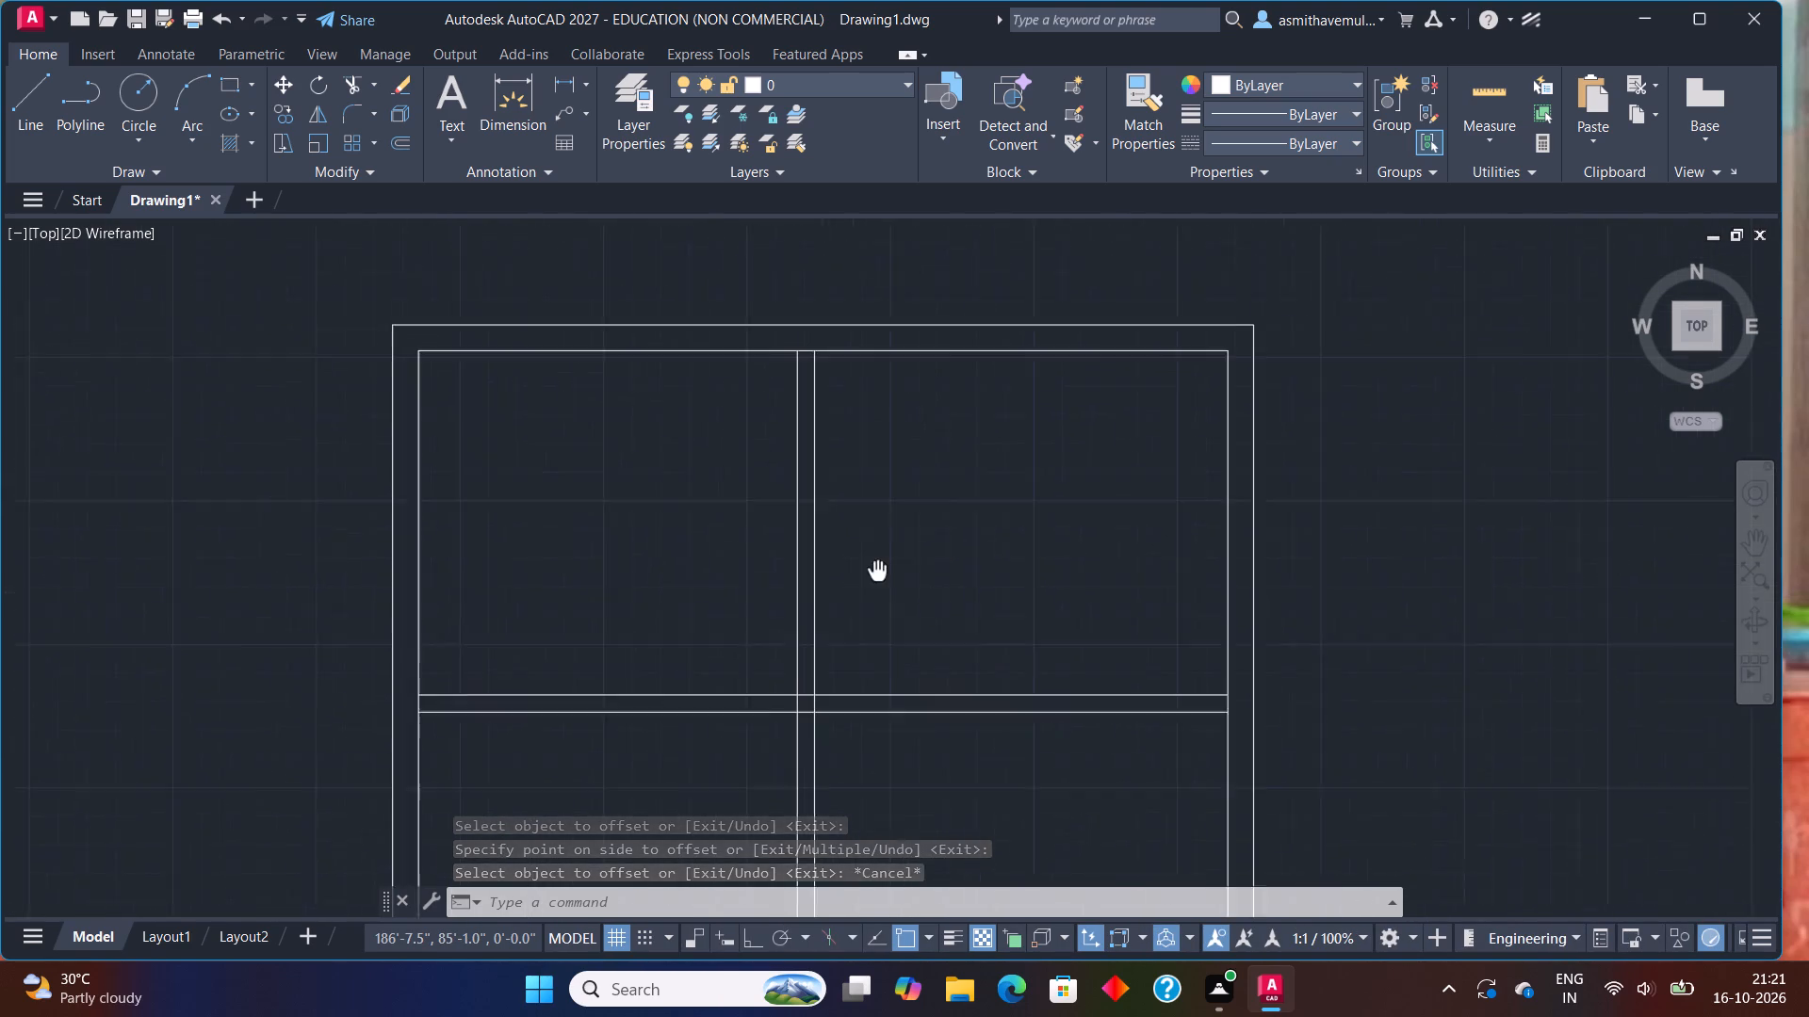
{"action": "middle_click_drag", "start_coordinate": [873, 572], "coordinate": [845, 578]}
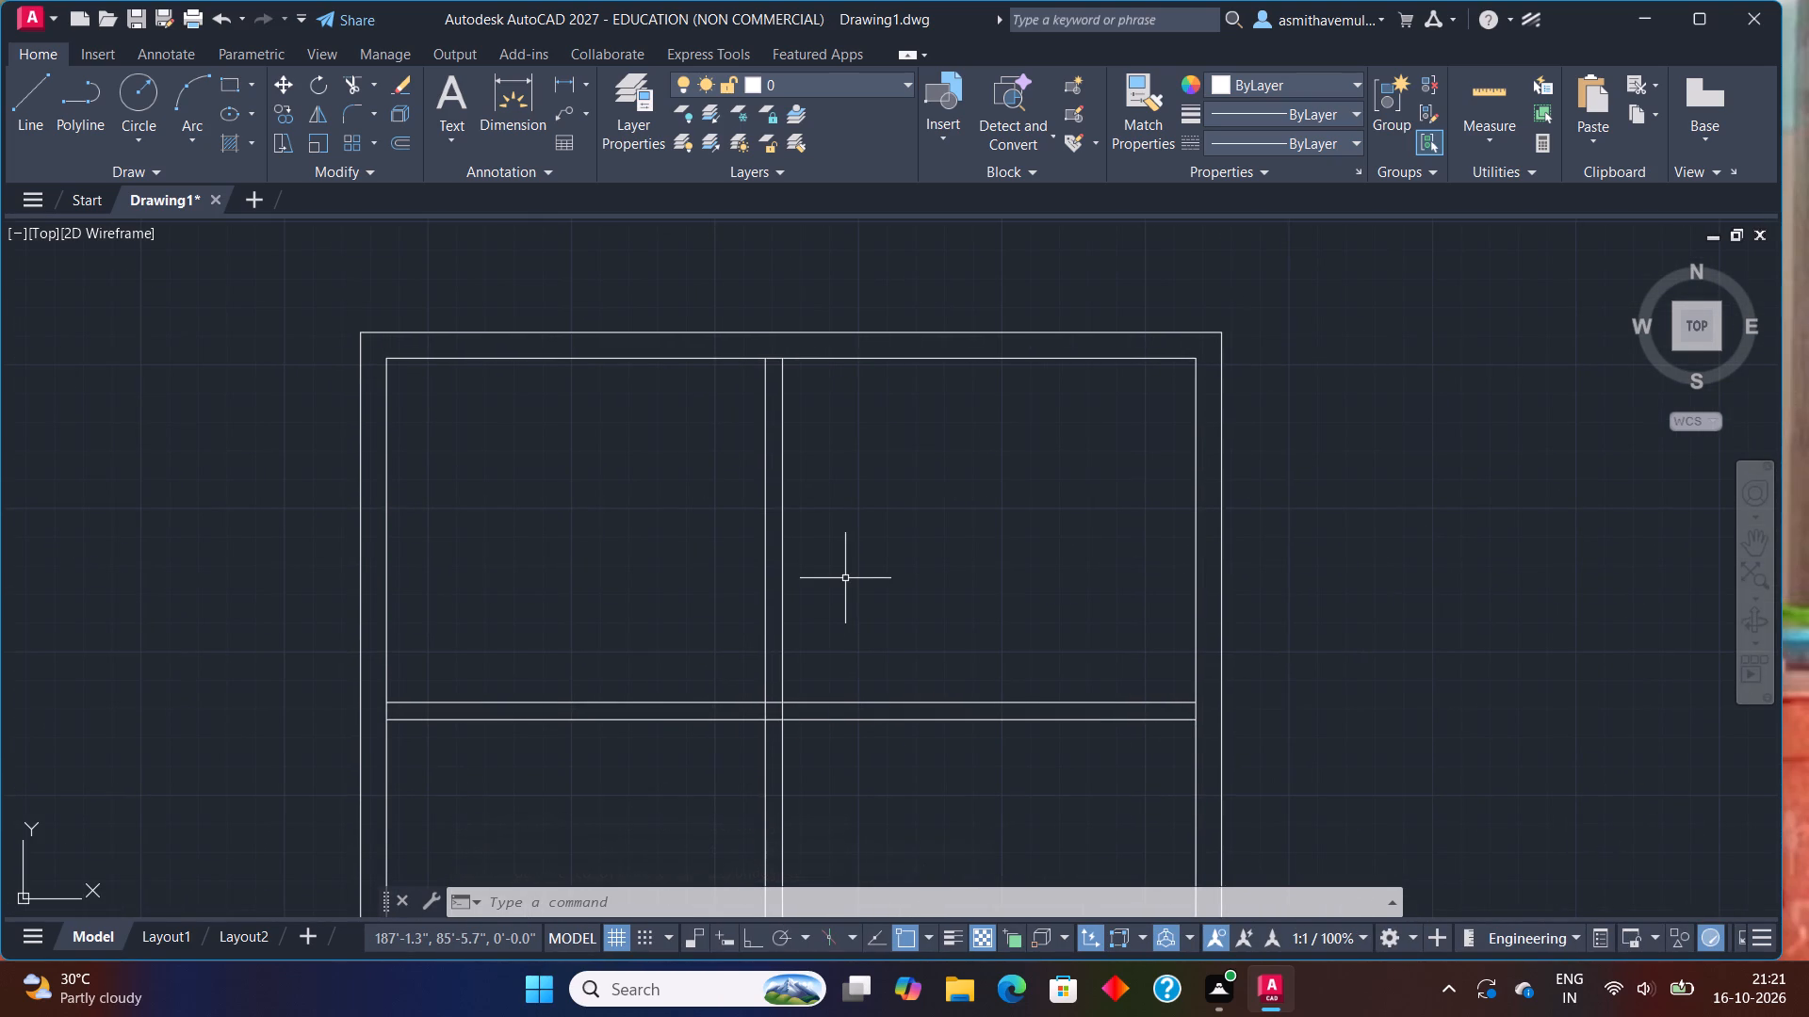
{"action": "scroll", "coordinate": [844, 578], "scroll_direction": "up", "scroll_amount": 1}
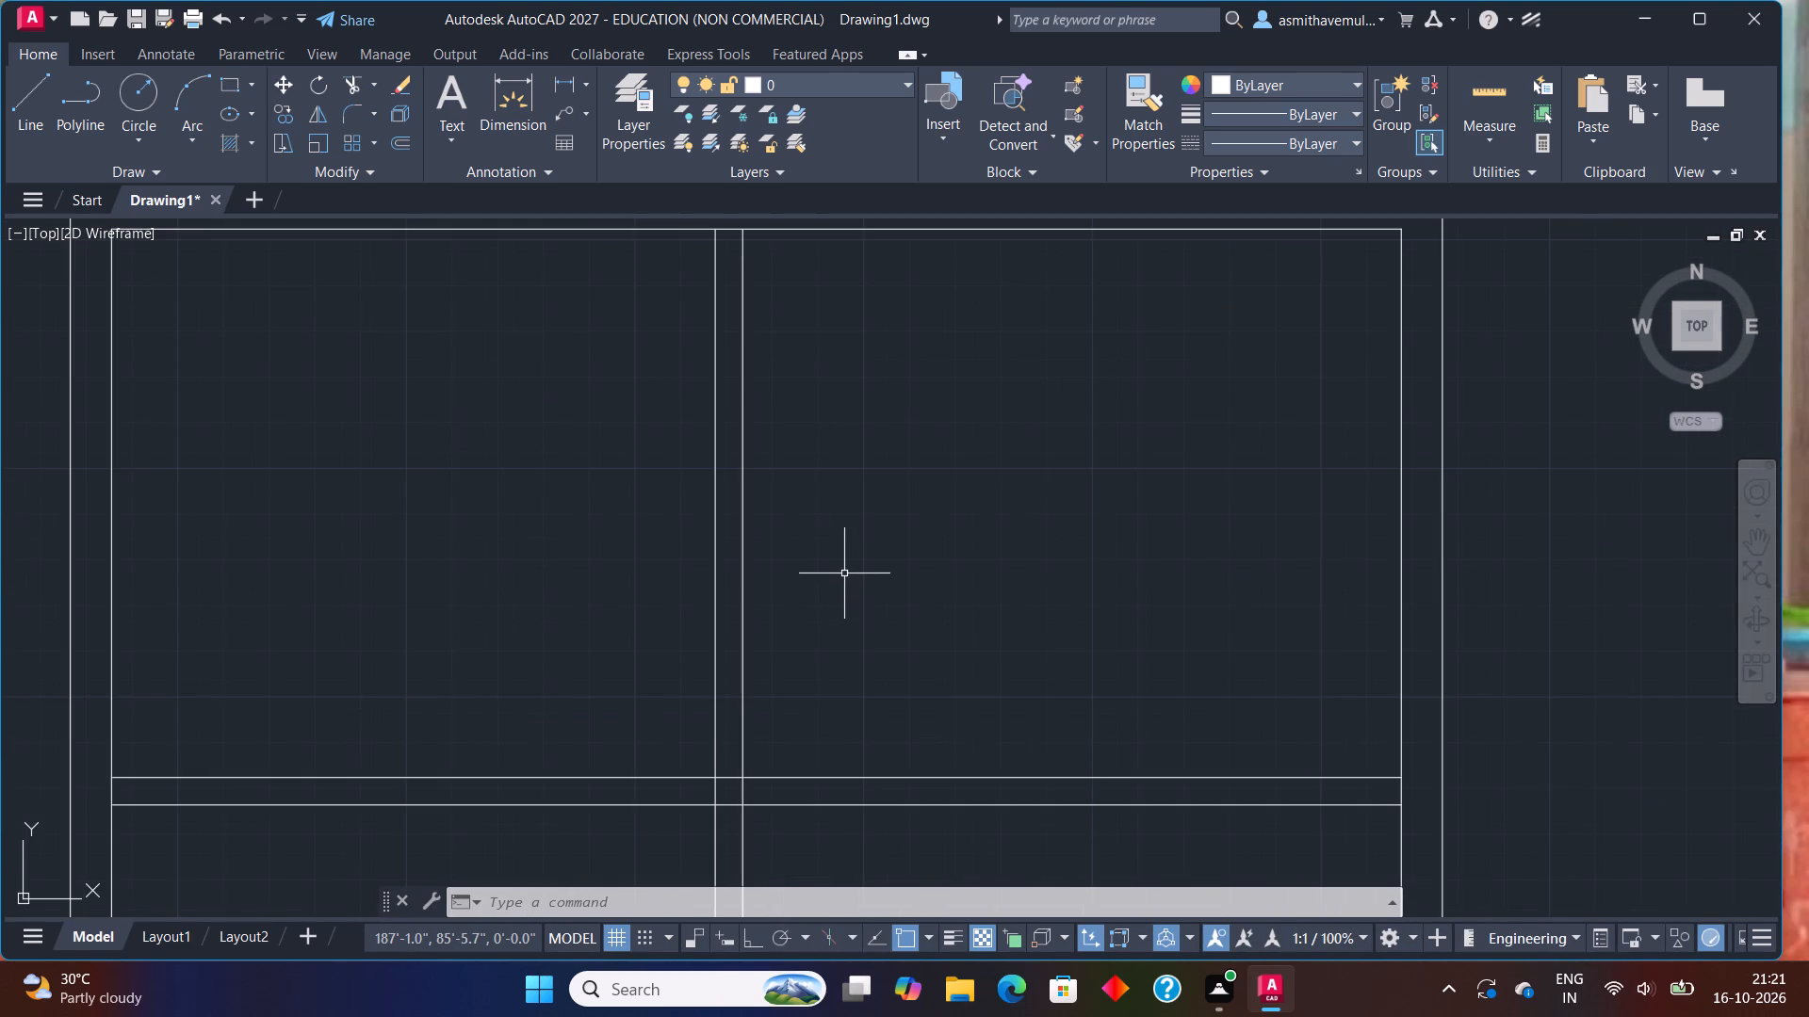
{"action": "key", "text": "o"}
{"action": "key", "text": "Return"}
{"action": "type", "text": "7'"}
{"action": "key", "text": "Return"}
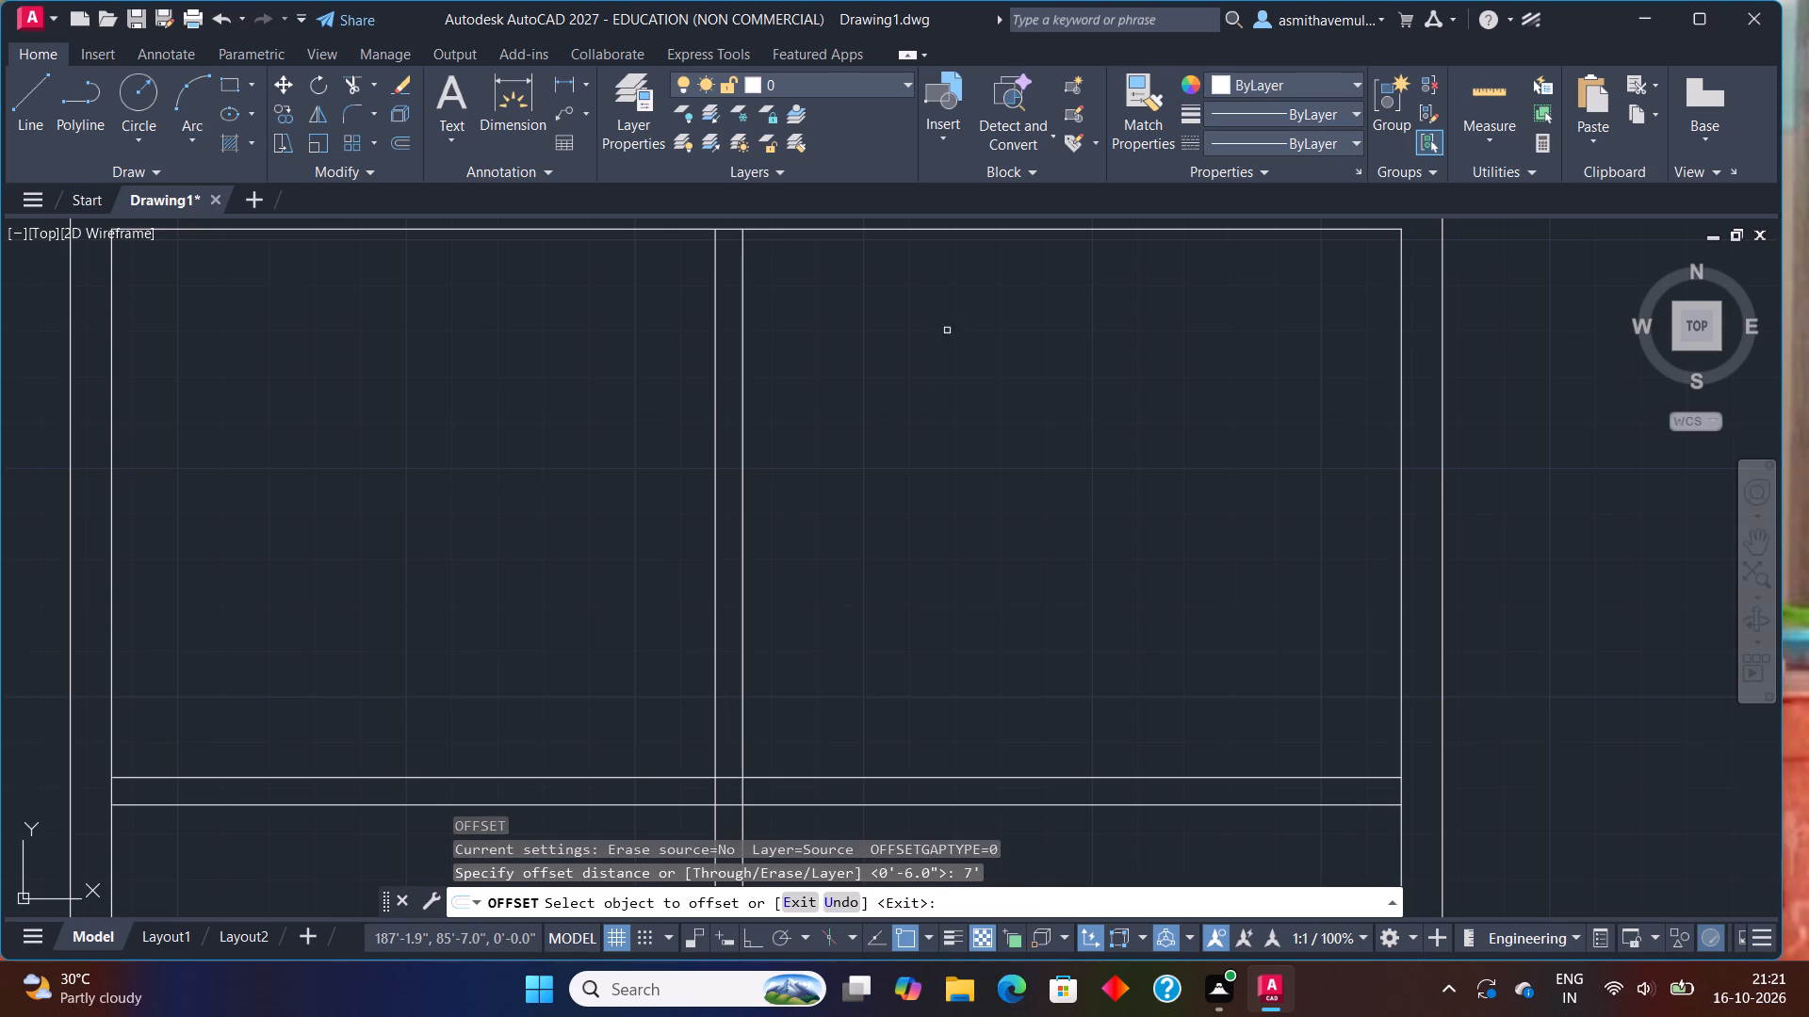
{"action": "middle_click_drag", "start_coordinate": [976, 281], "coordinate": [935, 406]}
{"action": "left_click", "coordinate": [935, 354]}
{"action": "left_click", "coordinate": [921, 515]}
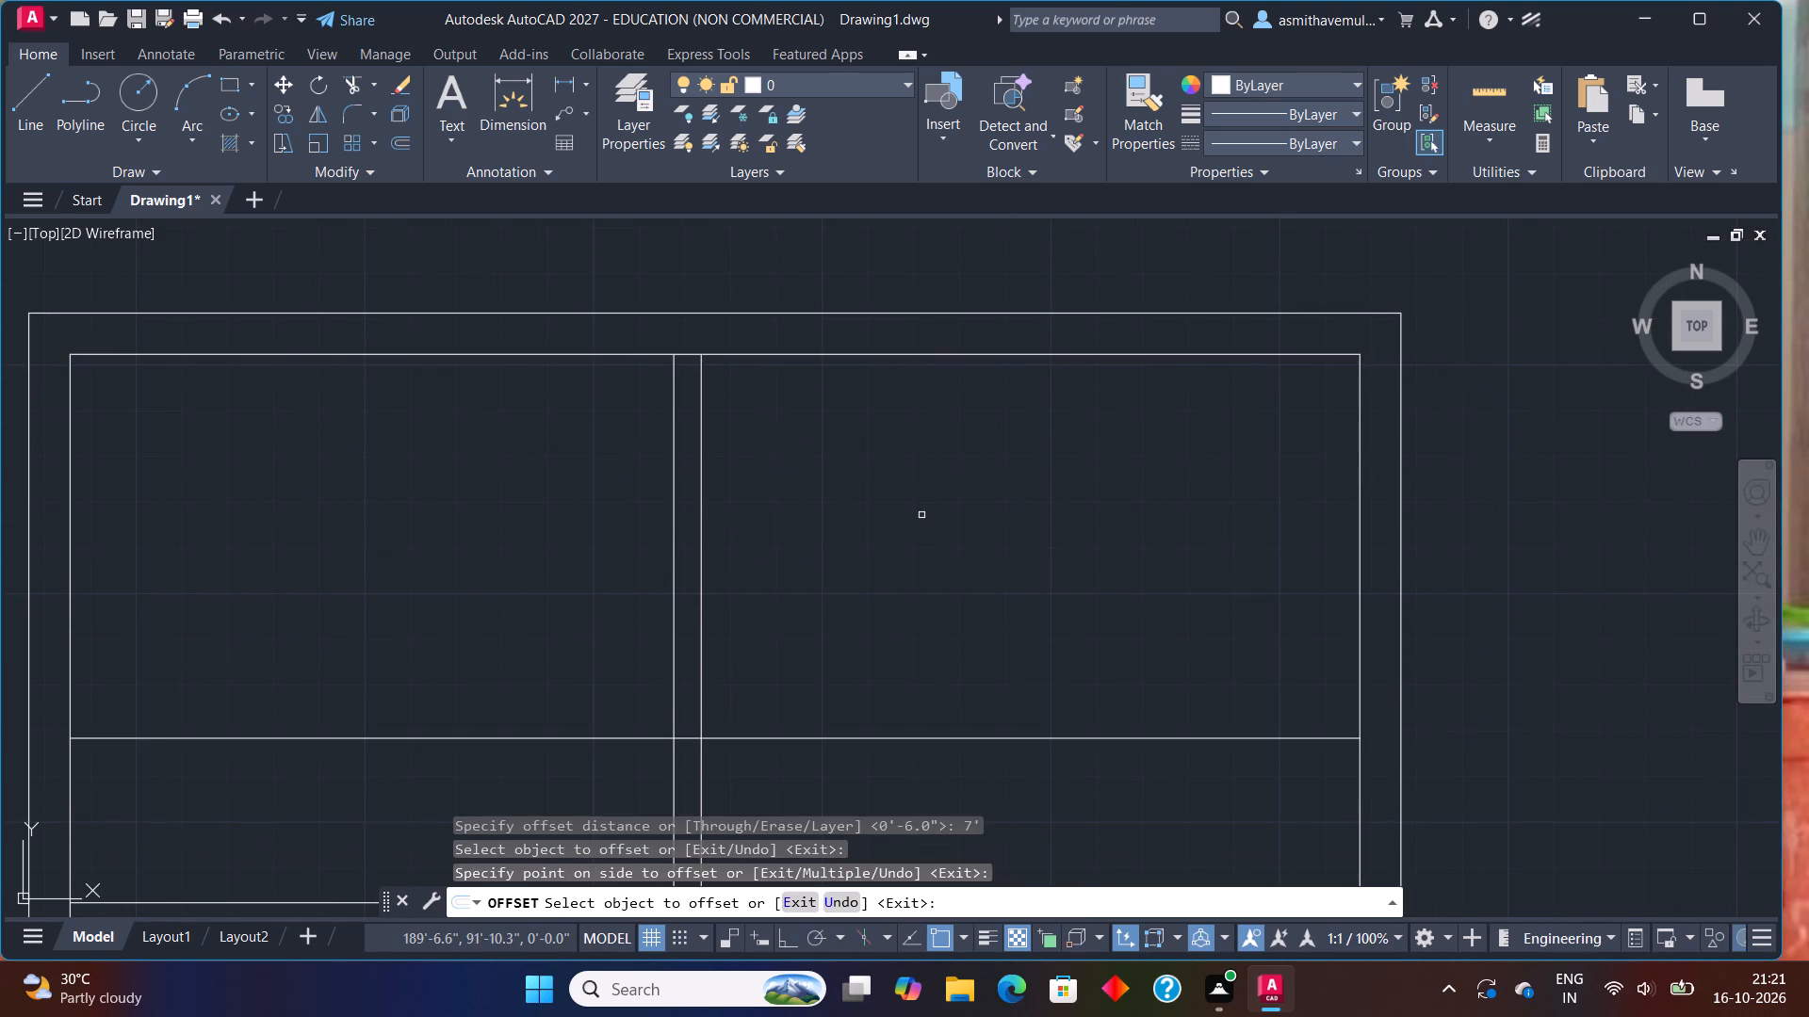
{"action": "key", "text": "Escape"}
Offset the right face of the vertical partition 7'6" to the right to add a second vertical partition line.
{"action": "key", "text": "o"}
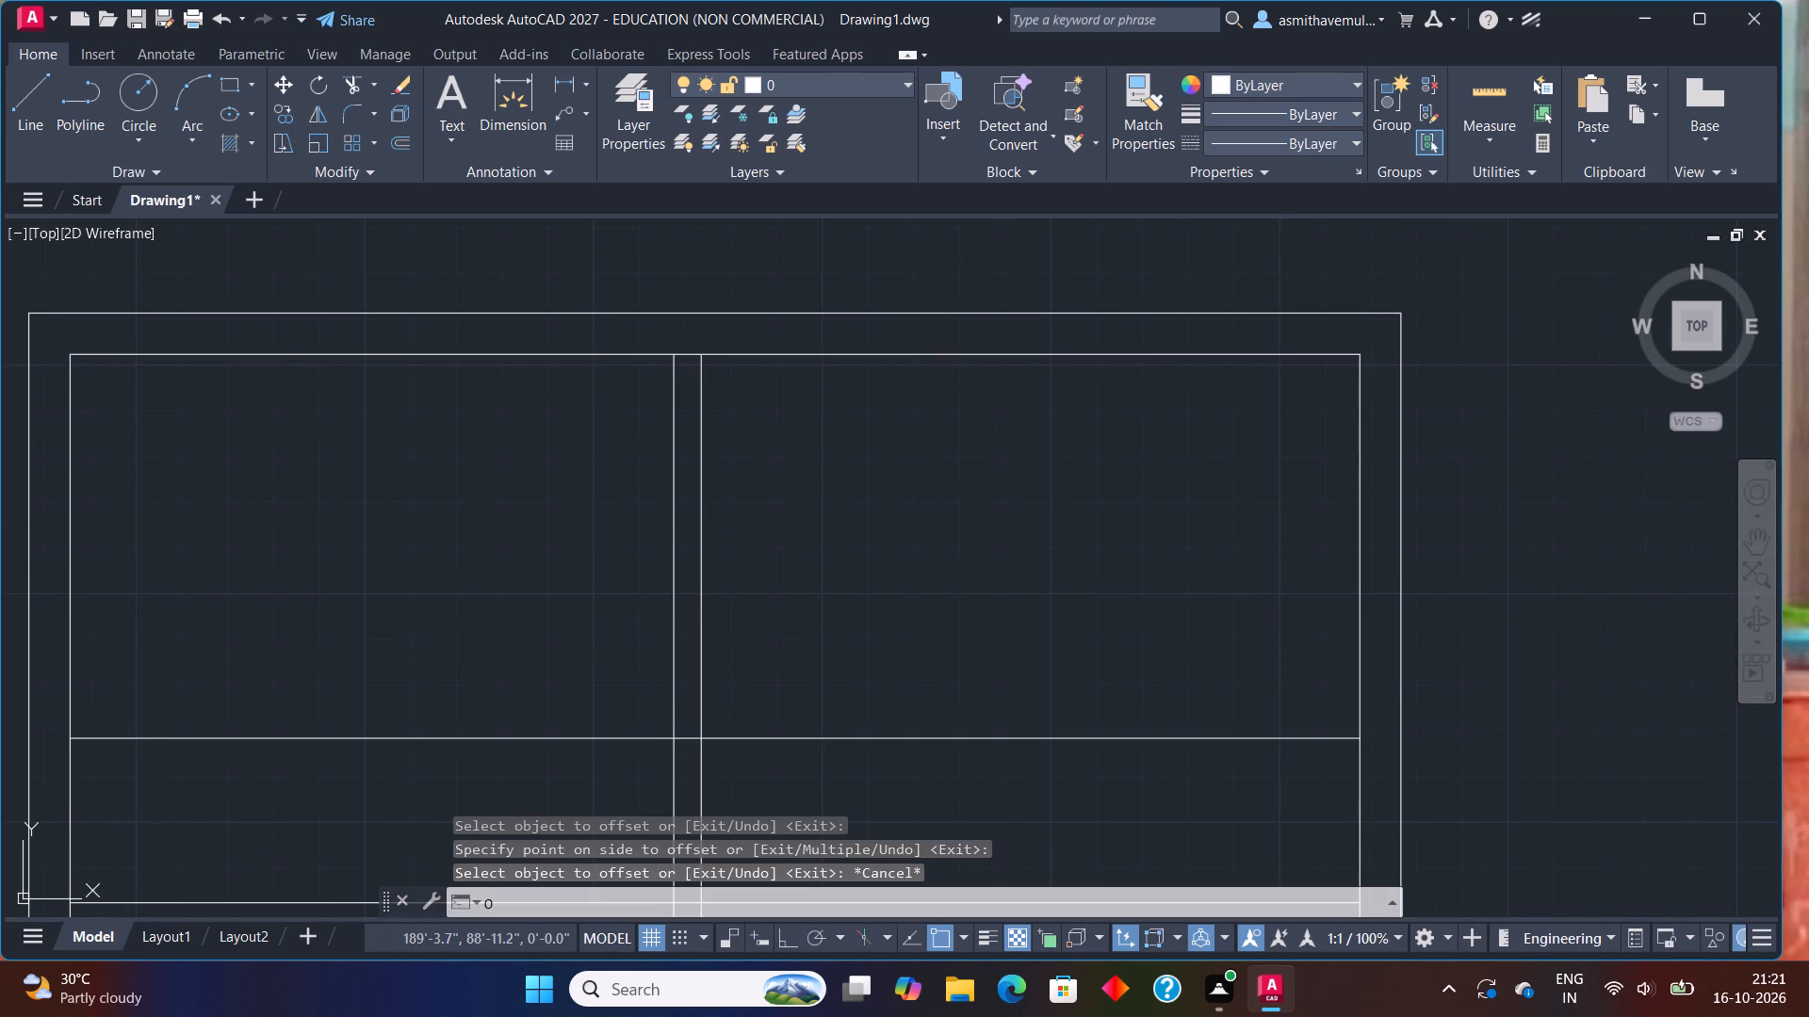
{"action": "key", "text": "Return"}
{"action": "type", "text": "7'6"}
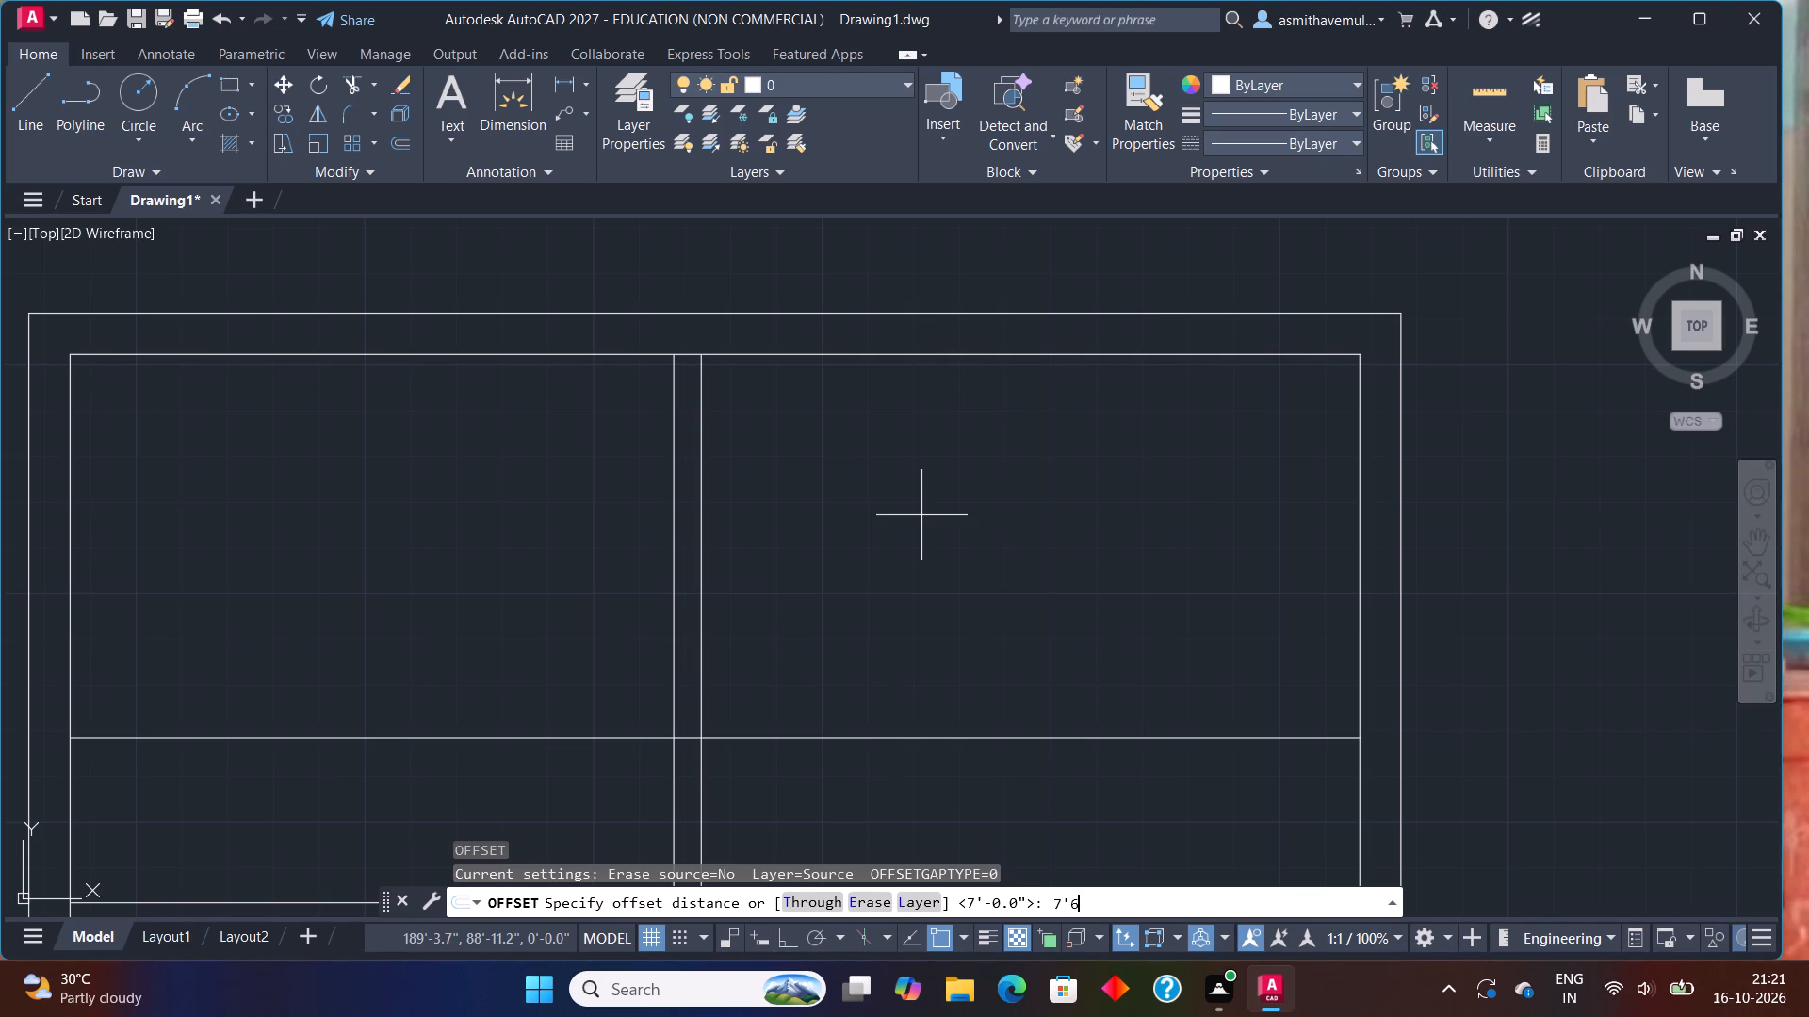
{"action": "key", "text": "shift+quotedbl"}
{"action": "key", "text": "Return"}
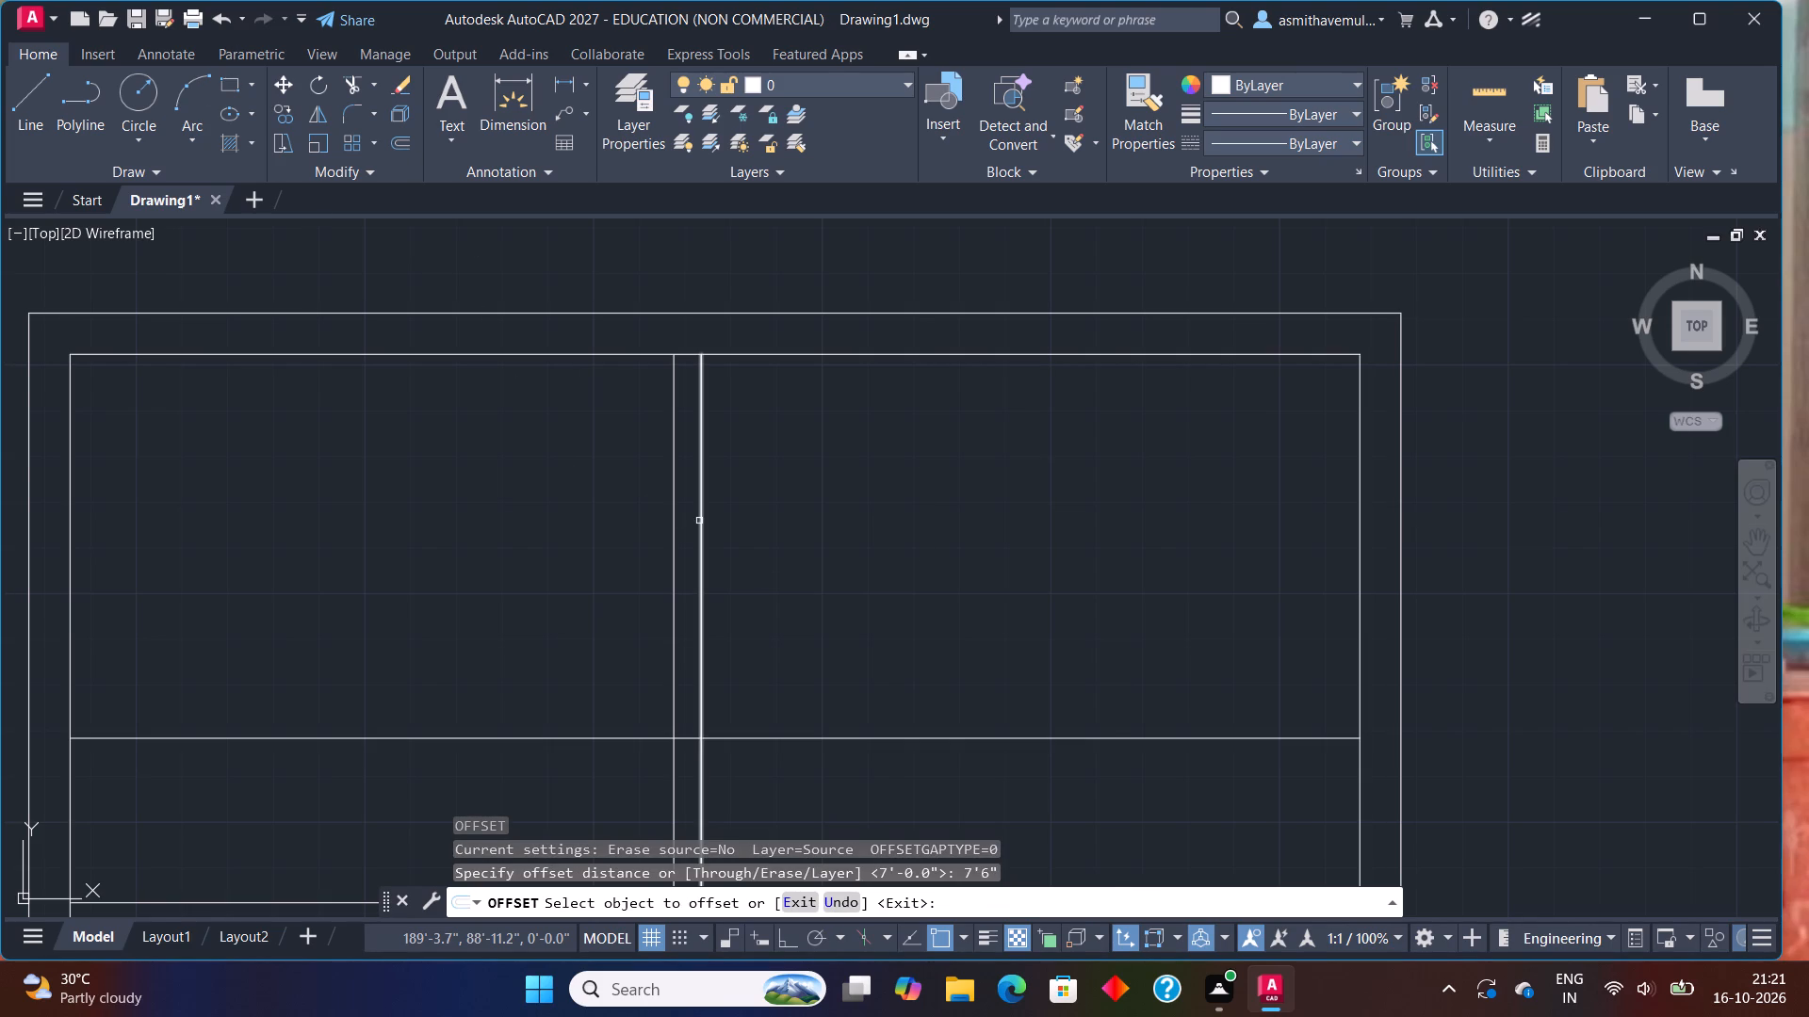
{"action": "left_click_drag", "start_coordinate": [700, 521], "coordinate": [731, 517]}
{"action": "left_click", "coordinate": [853, 498]}
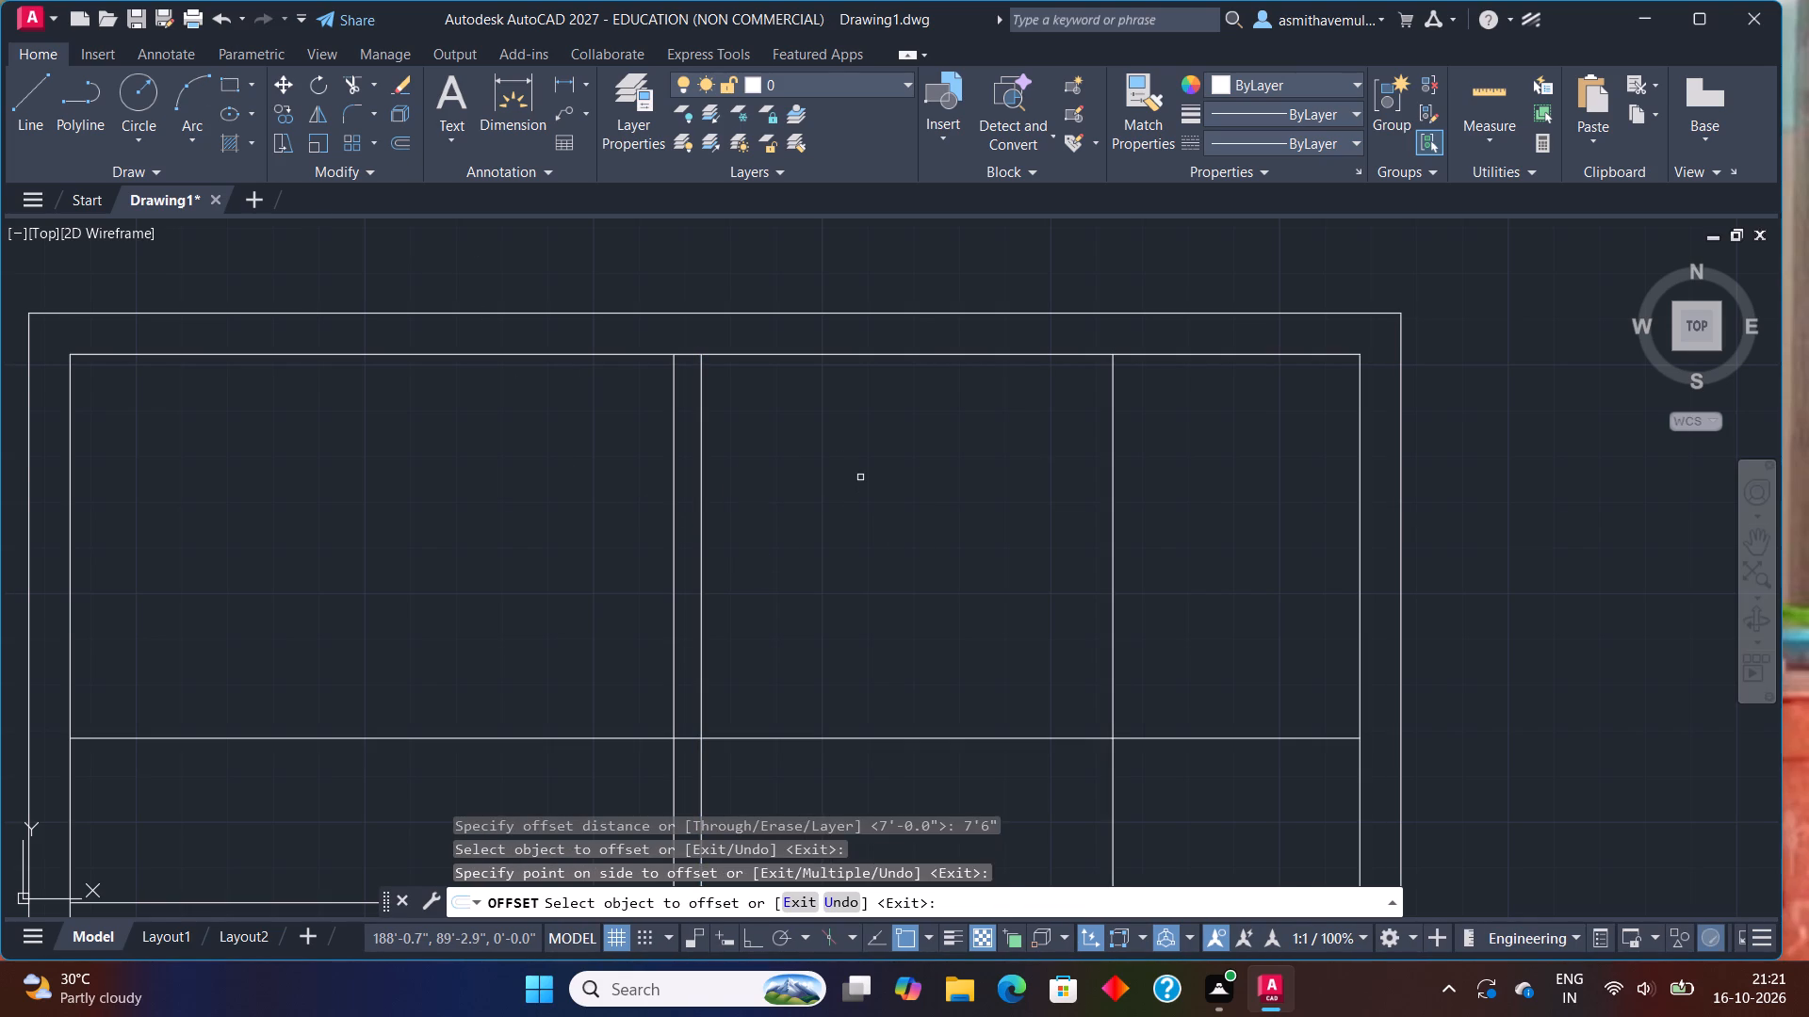
{"action": "key", "text": "Escape"}
Offset the second vertical partition line 6" to the right and the upper horizontal partition line 6" downward for wall thickness.
{"action": "key", "text": "o"}
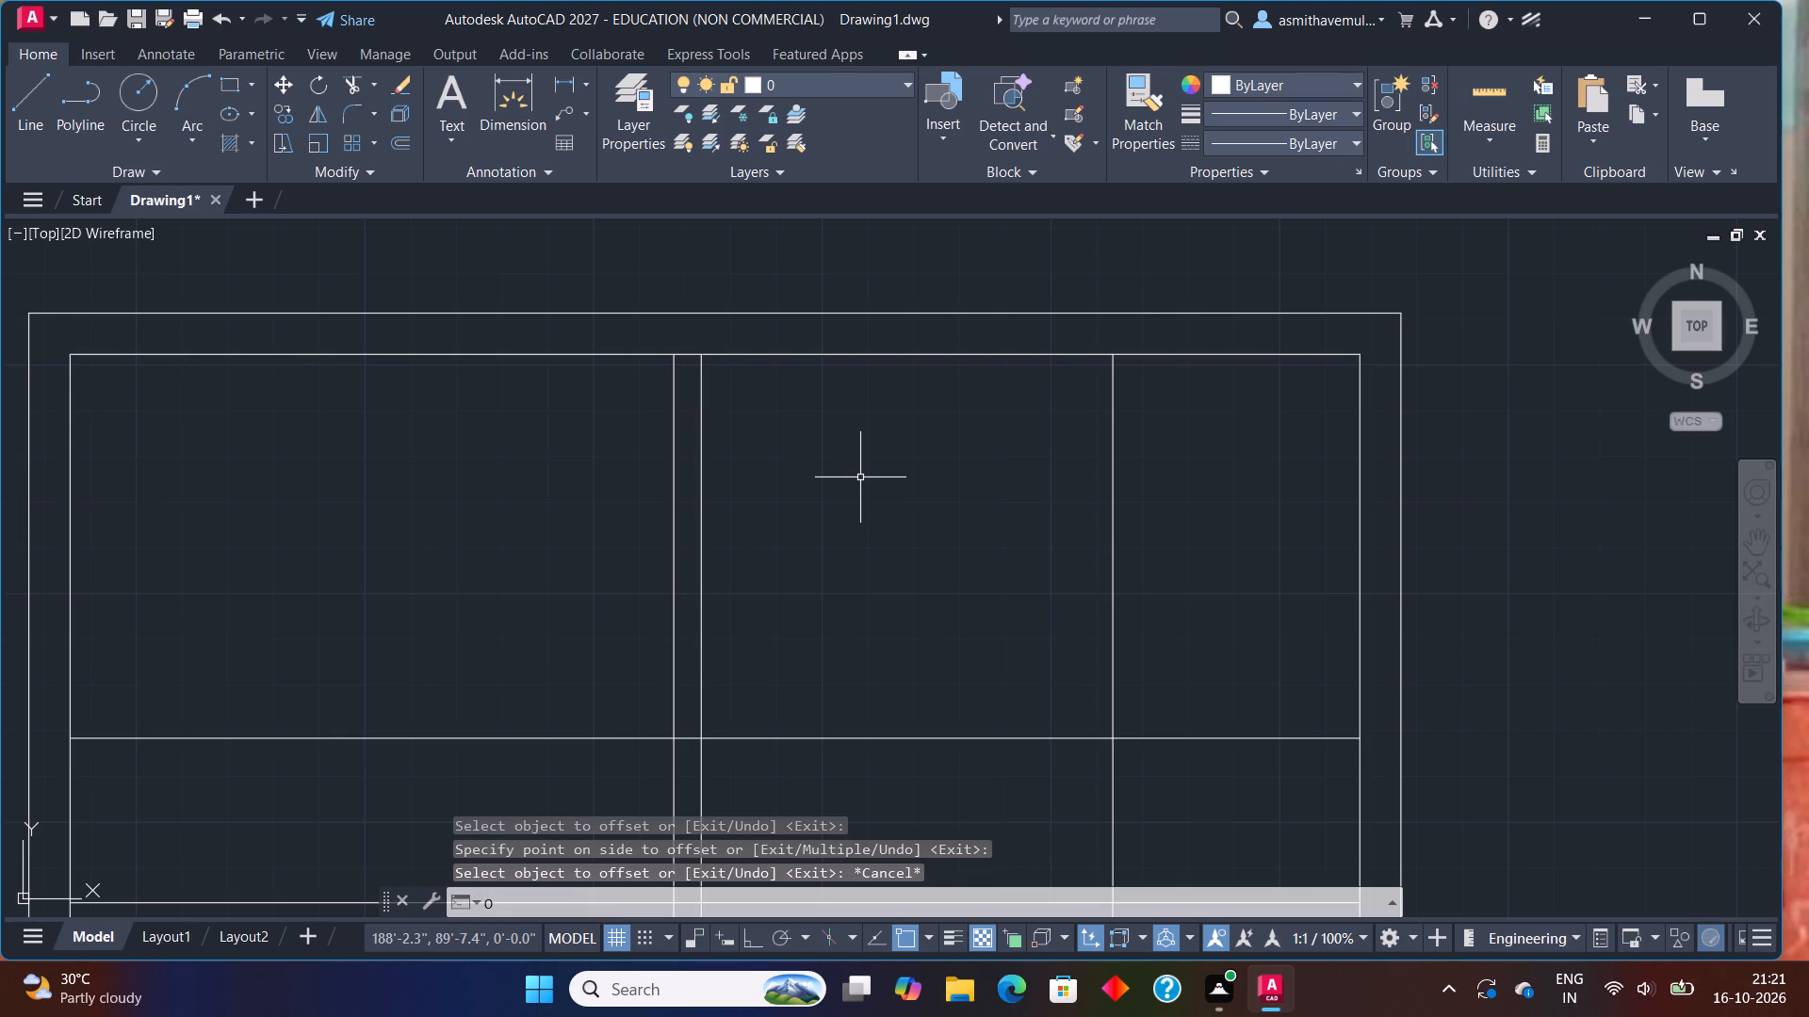
{"action": "key", "text": "Return"}
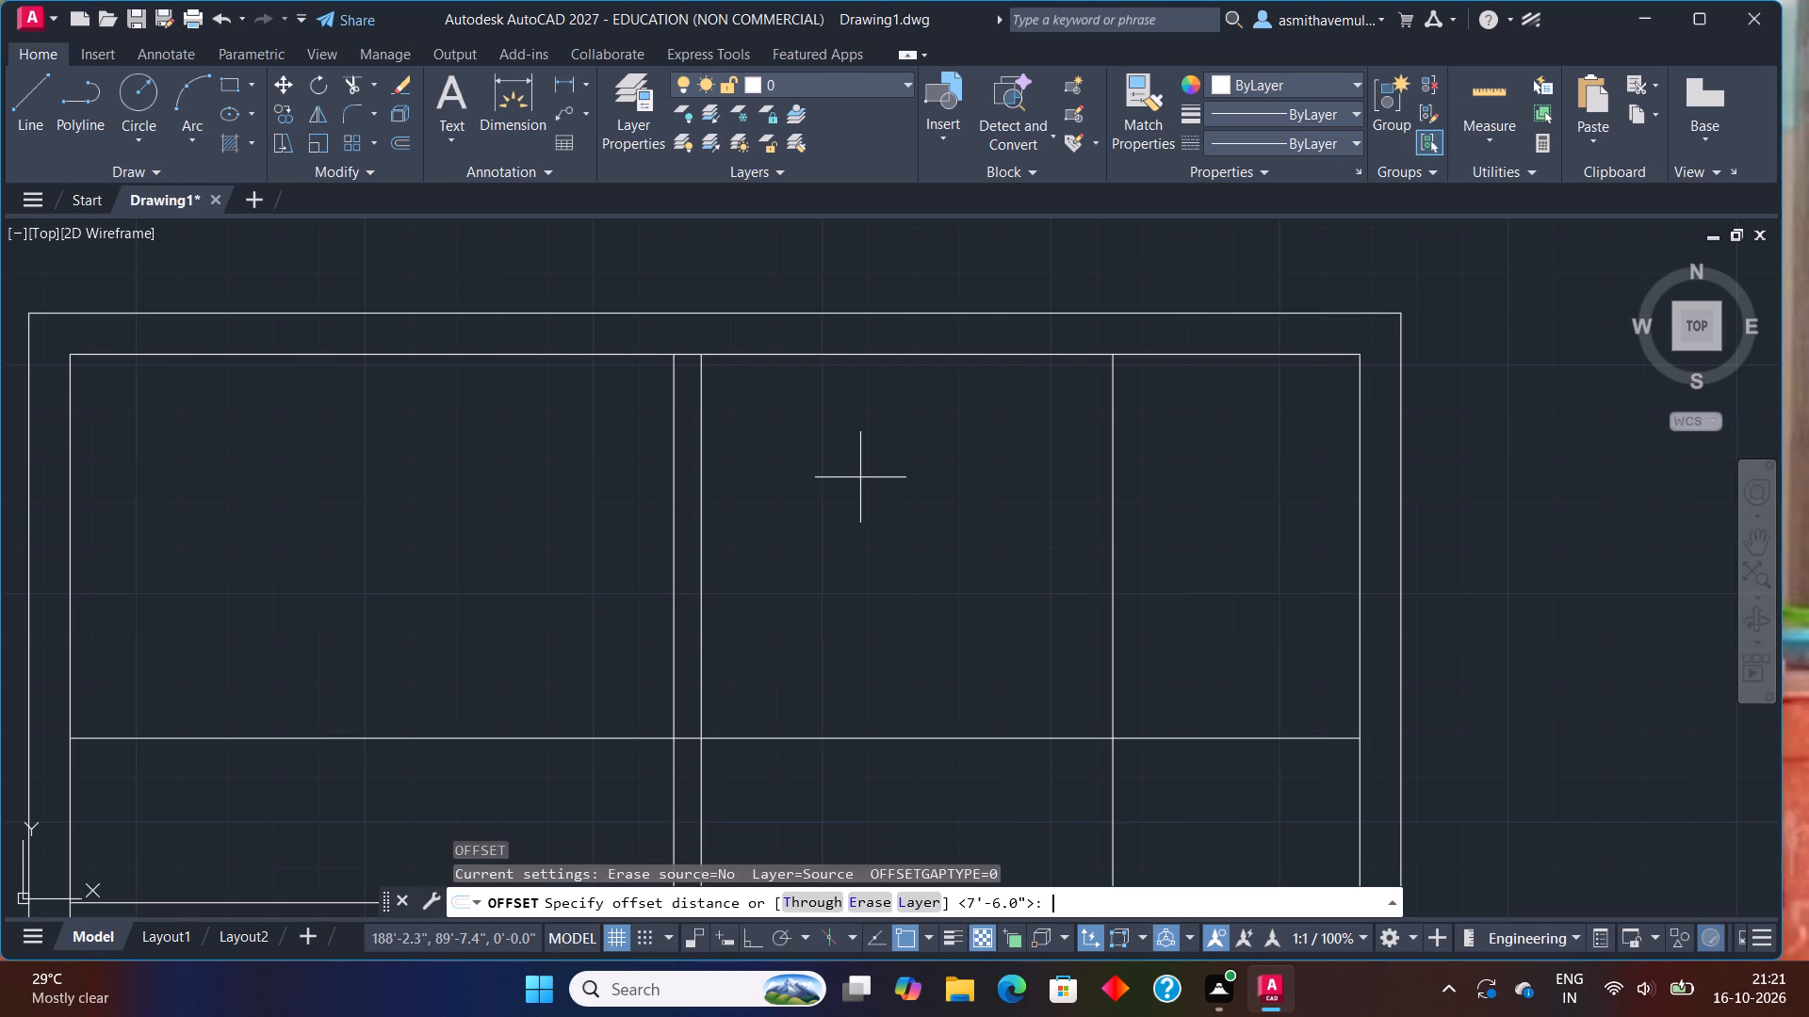
{"action": "key", "text": "6"}
{"action": "key", "text": "shift+quotedbl"}
{"action": "key", "text": "Return"}
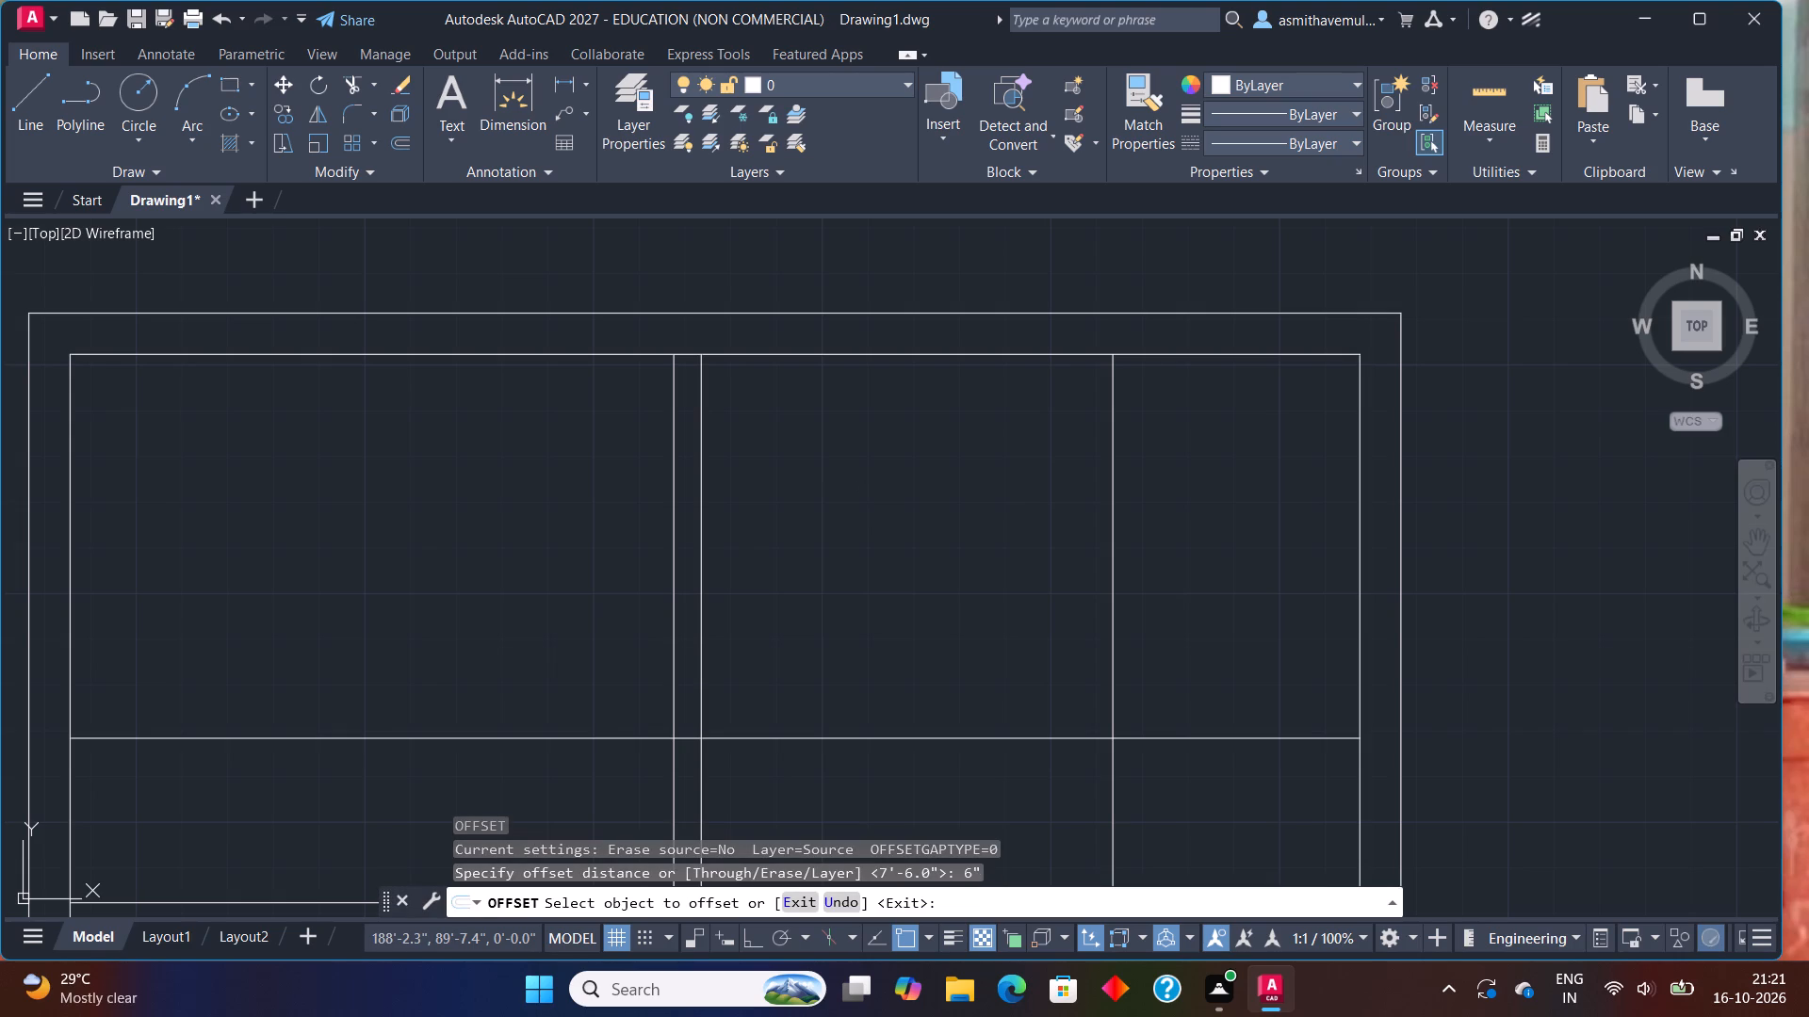
{"action": "left_click", "coordinate": [1114, 551]}
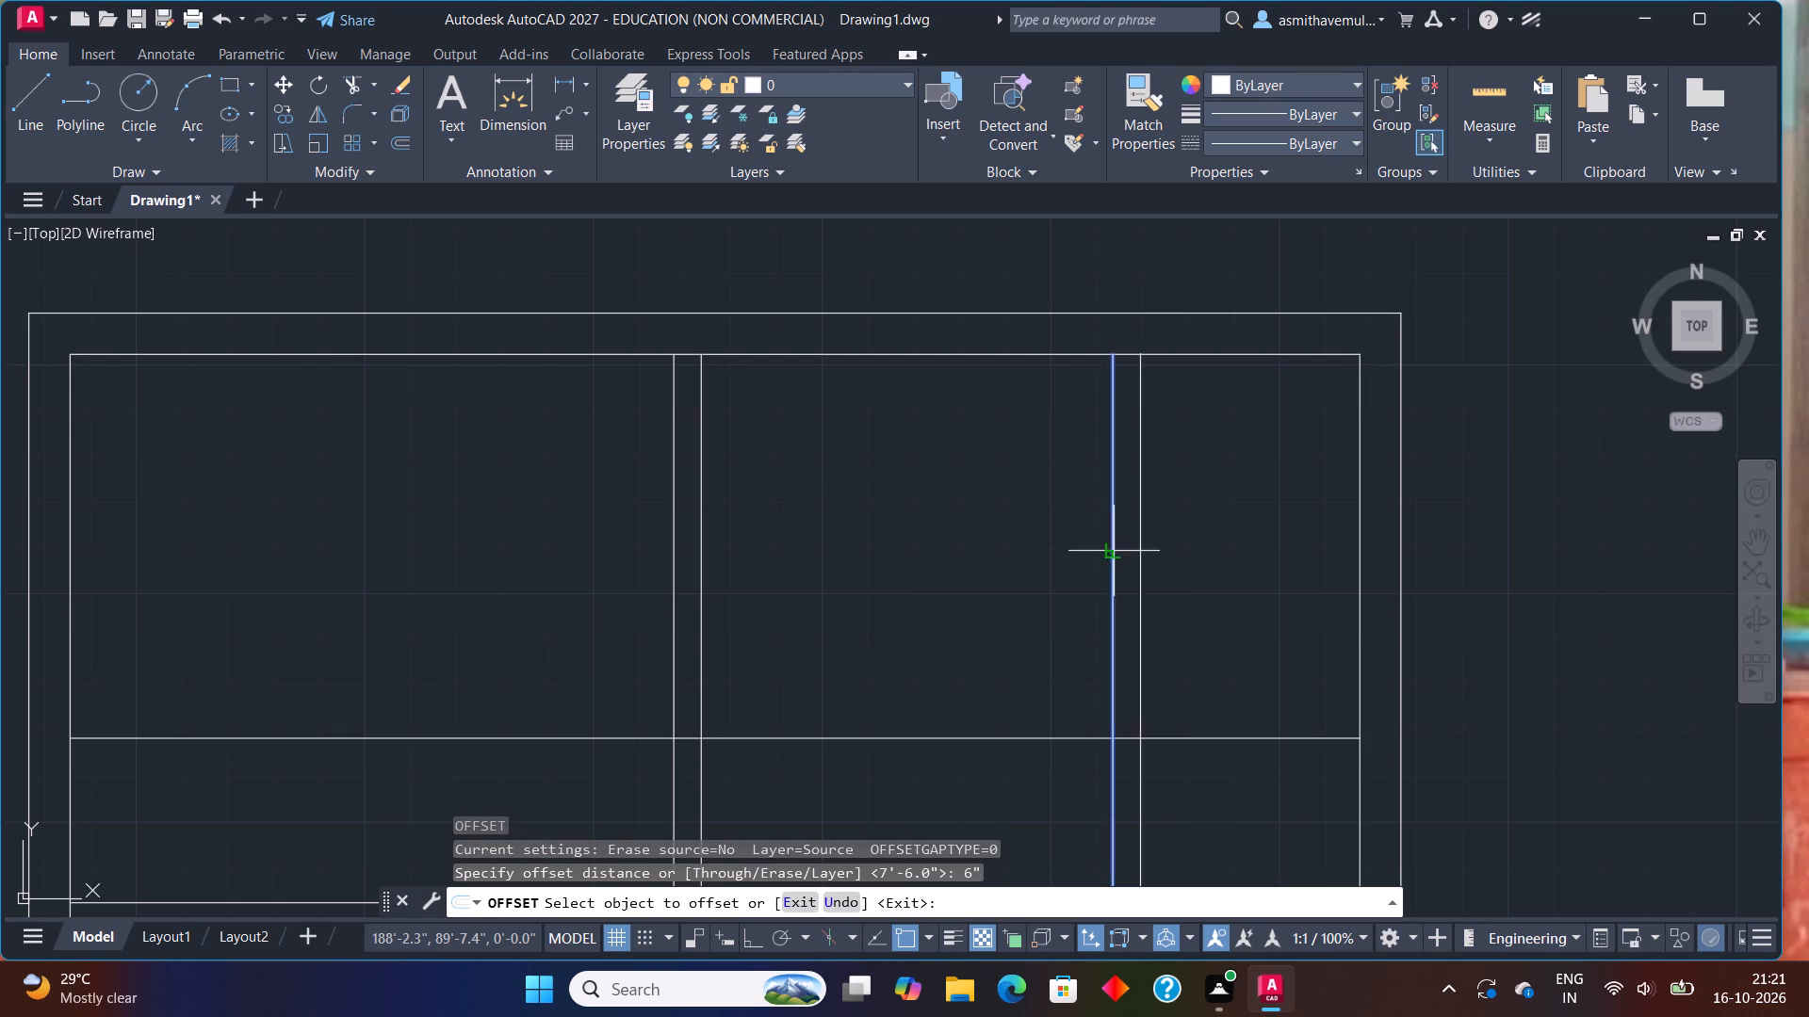
{"action": "left_click_drag", "start_coordinate": [1155, 552], "coordinate": [1160, 562]}
{"action": "left_click", "coordinate": [1198, 736]}
{"action": "left_click", "coordinate": [1204, 795]}
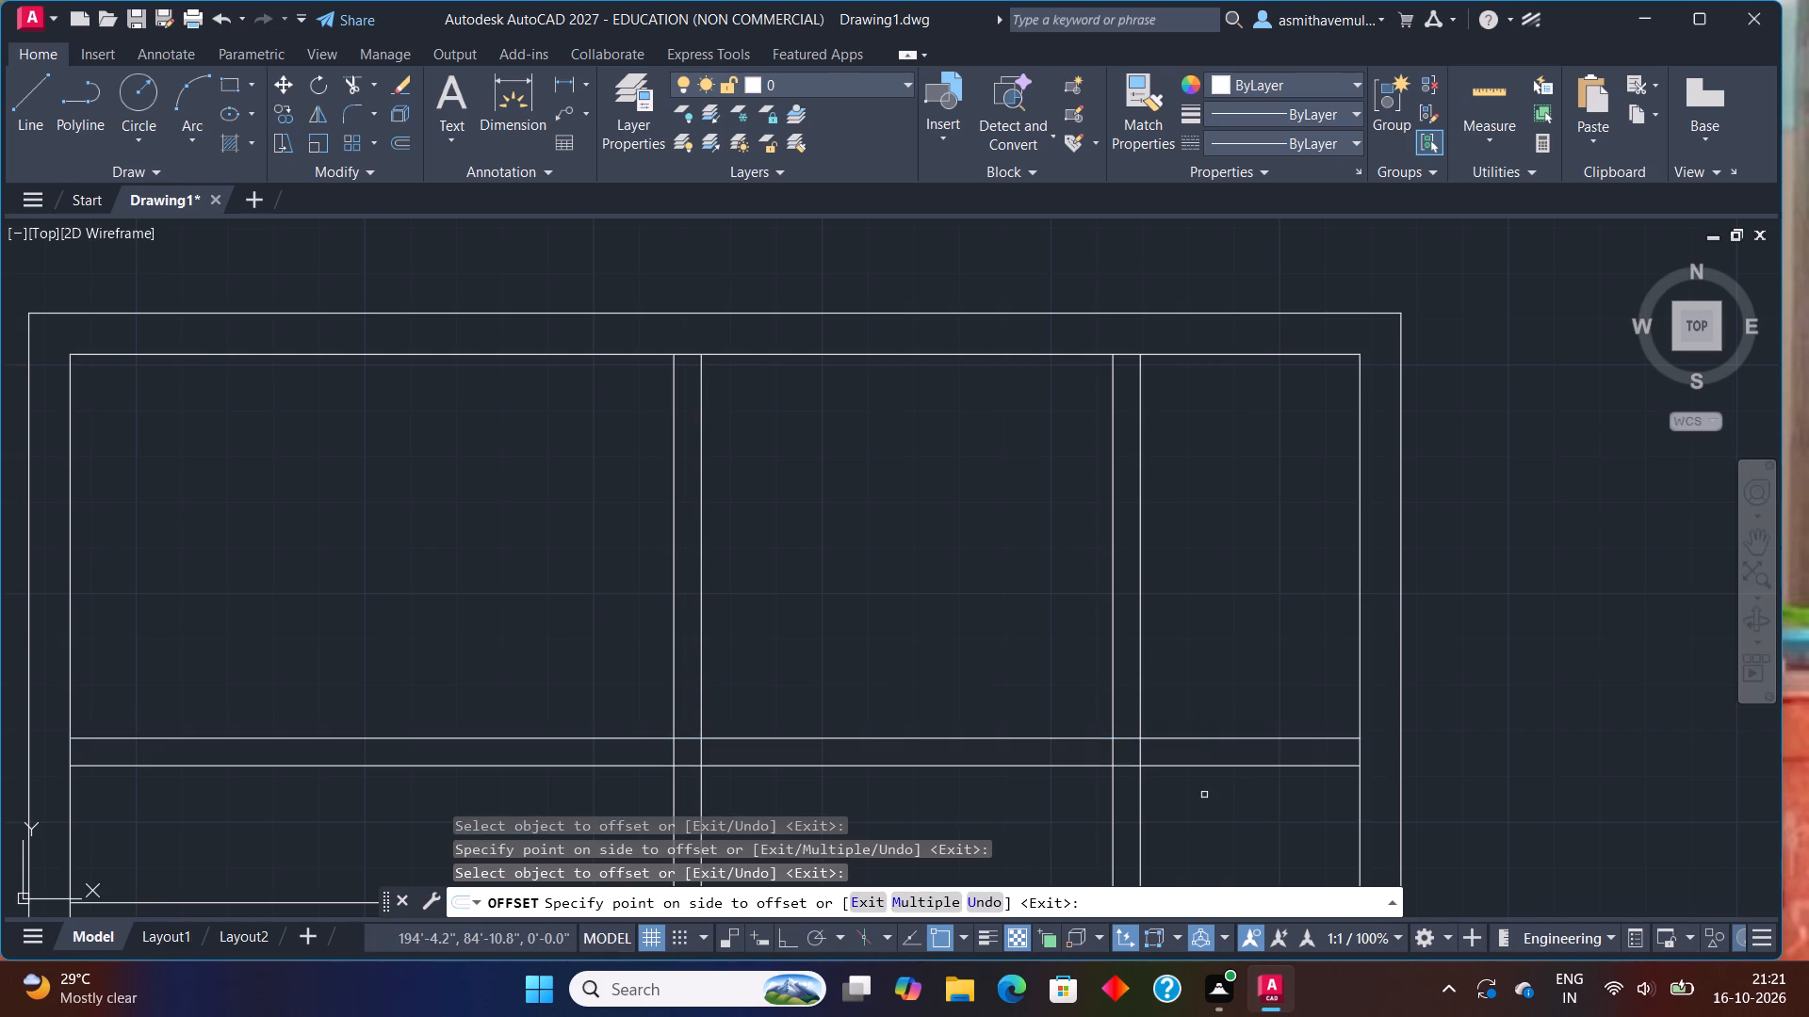
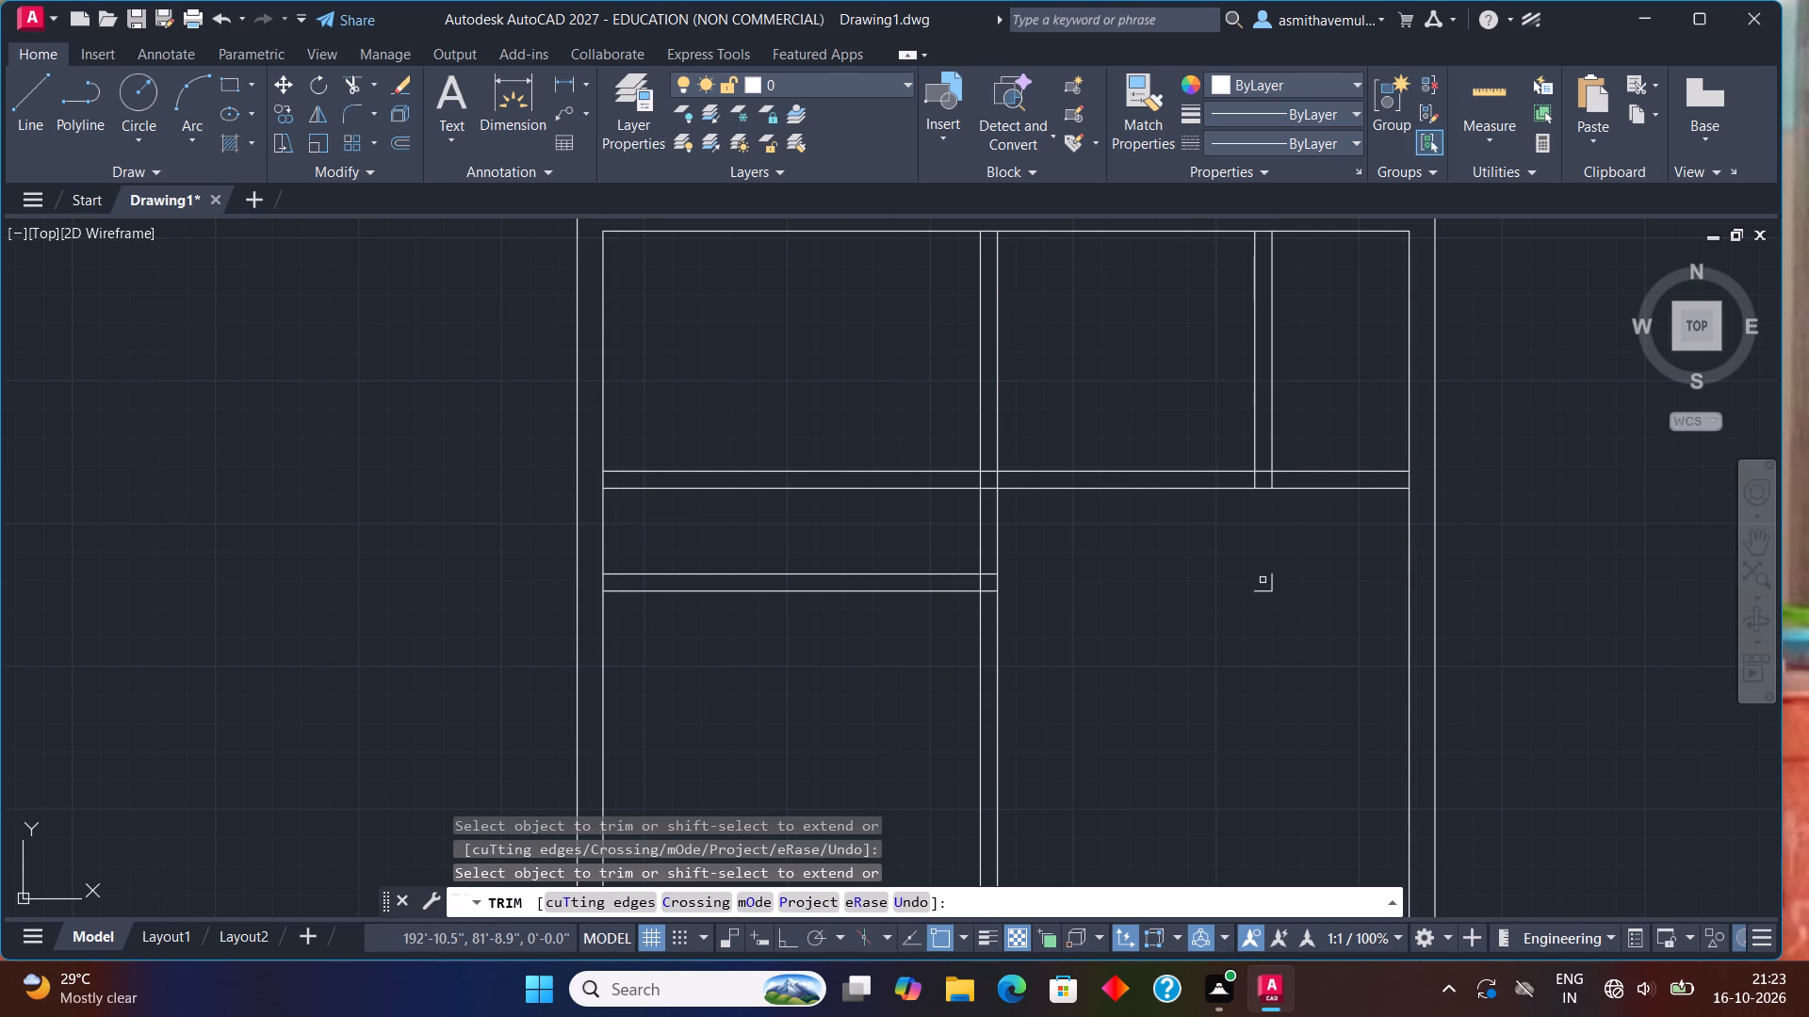
Trim away both lines of the upper horizontal partition where they cross the room west of the first vertical partition.
{"action": "left_click", "coordinate": [1272, 581]}
{"action": "left_click", "coordinate": [1264, 597]}
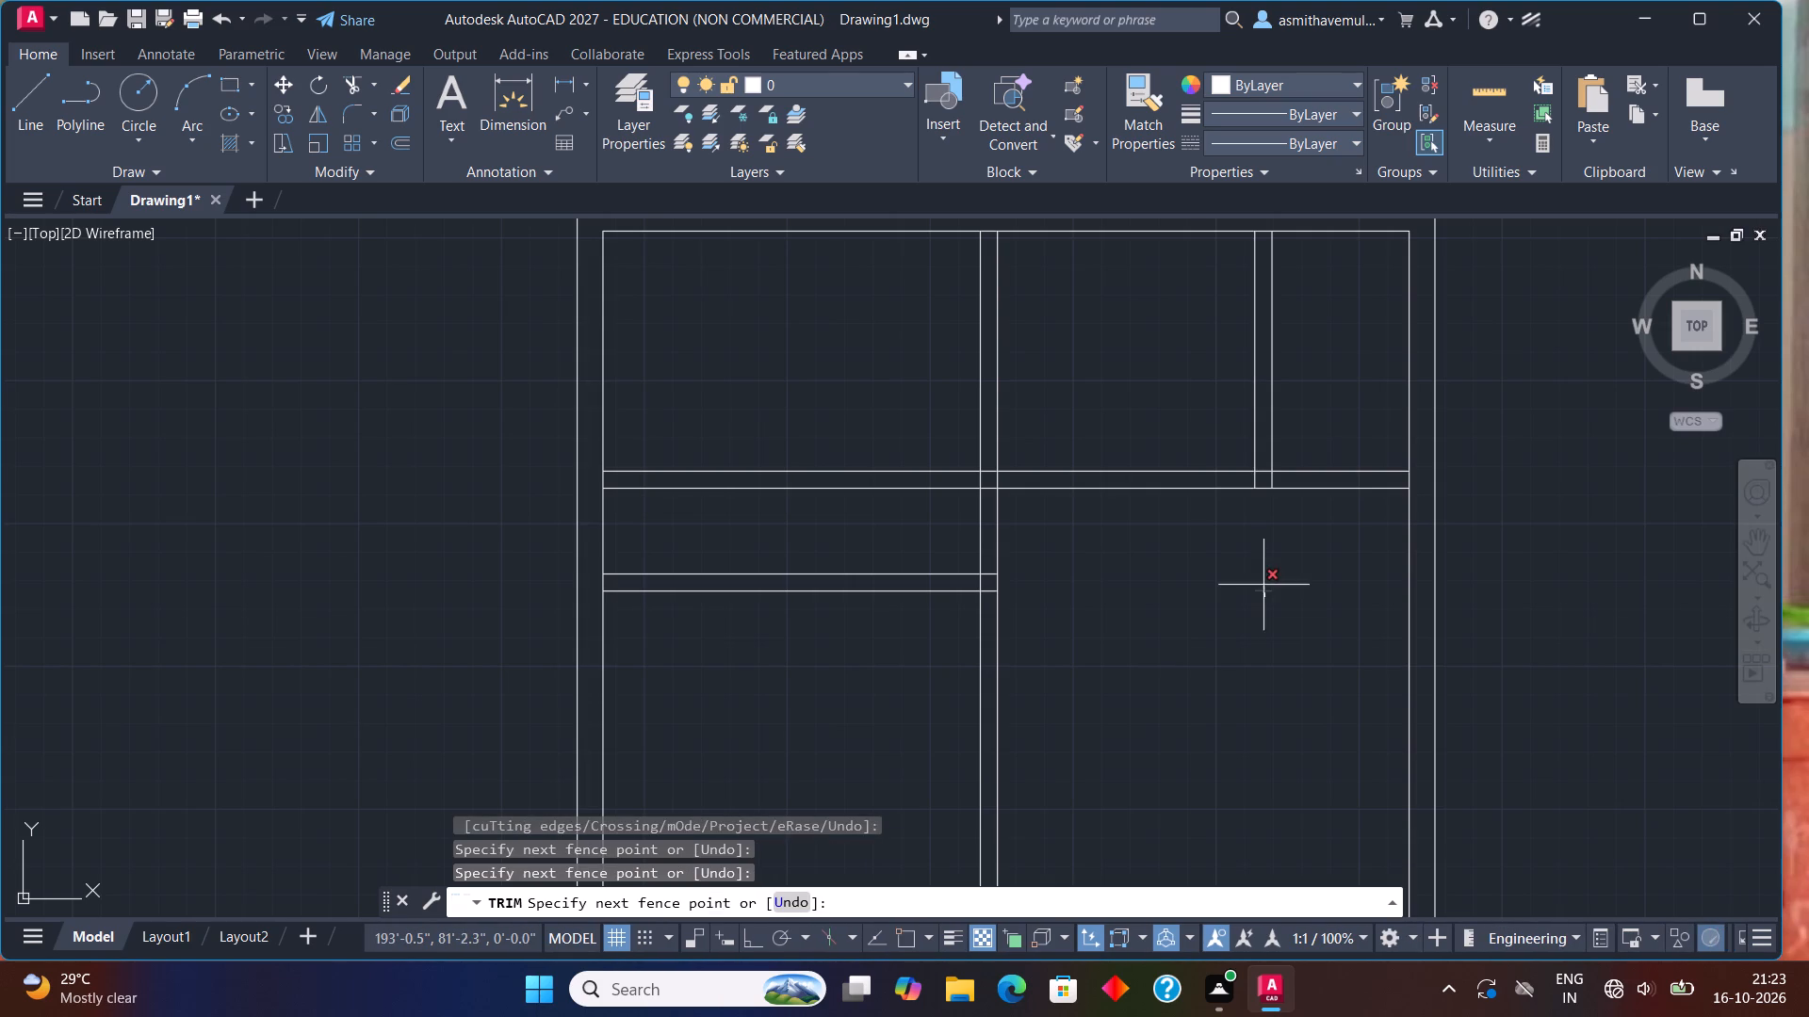
{"action": "left_click", "coordinate": [1263, 585]}
{"action": "left_click_drag", "start_coordinate": [913, 517], "coordinate": [913, 347]}
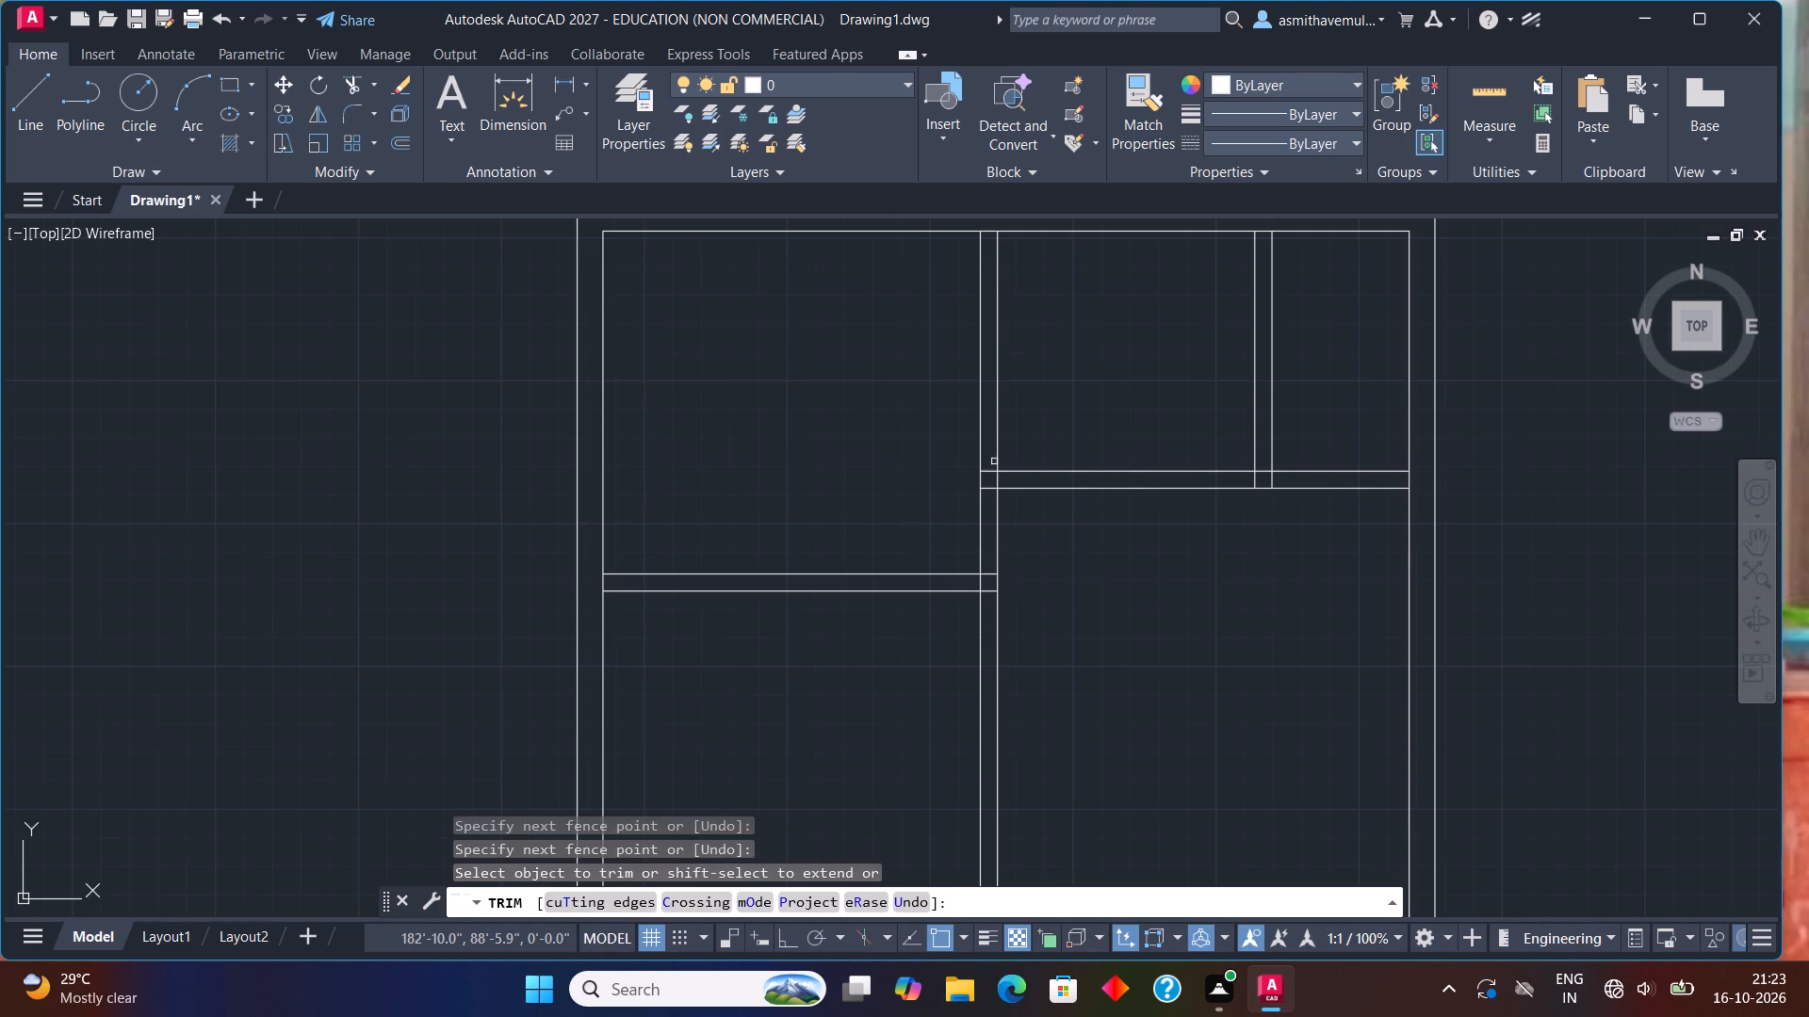
Trim the lower horizontal partition's junction with the west inner wall and its corner with the vertical partition, removing that partition's lines below it.
{"action": "scroll", "coordinate": [560, 563], "scroll_direction": "up", "scroll_amount": 1}
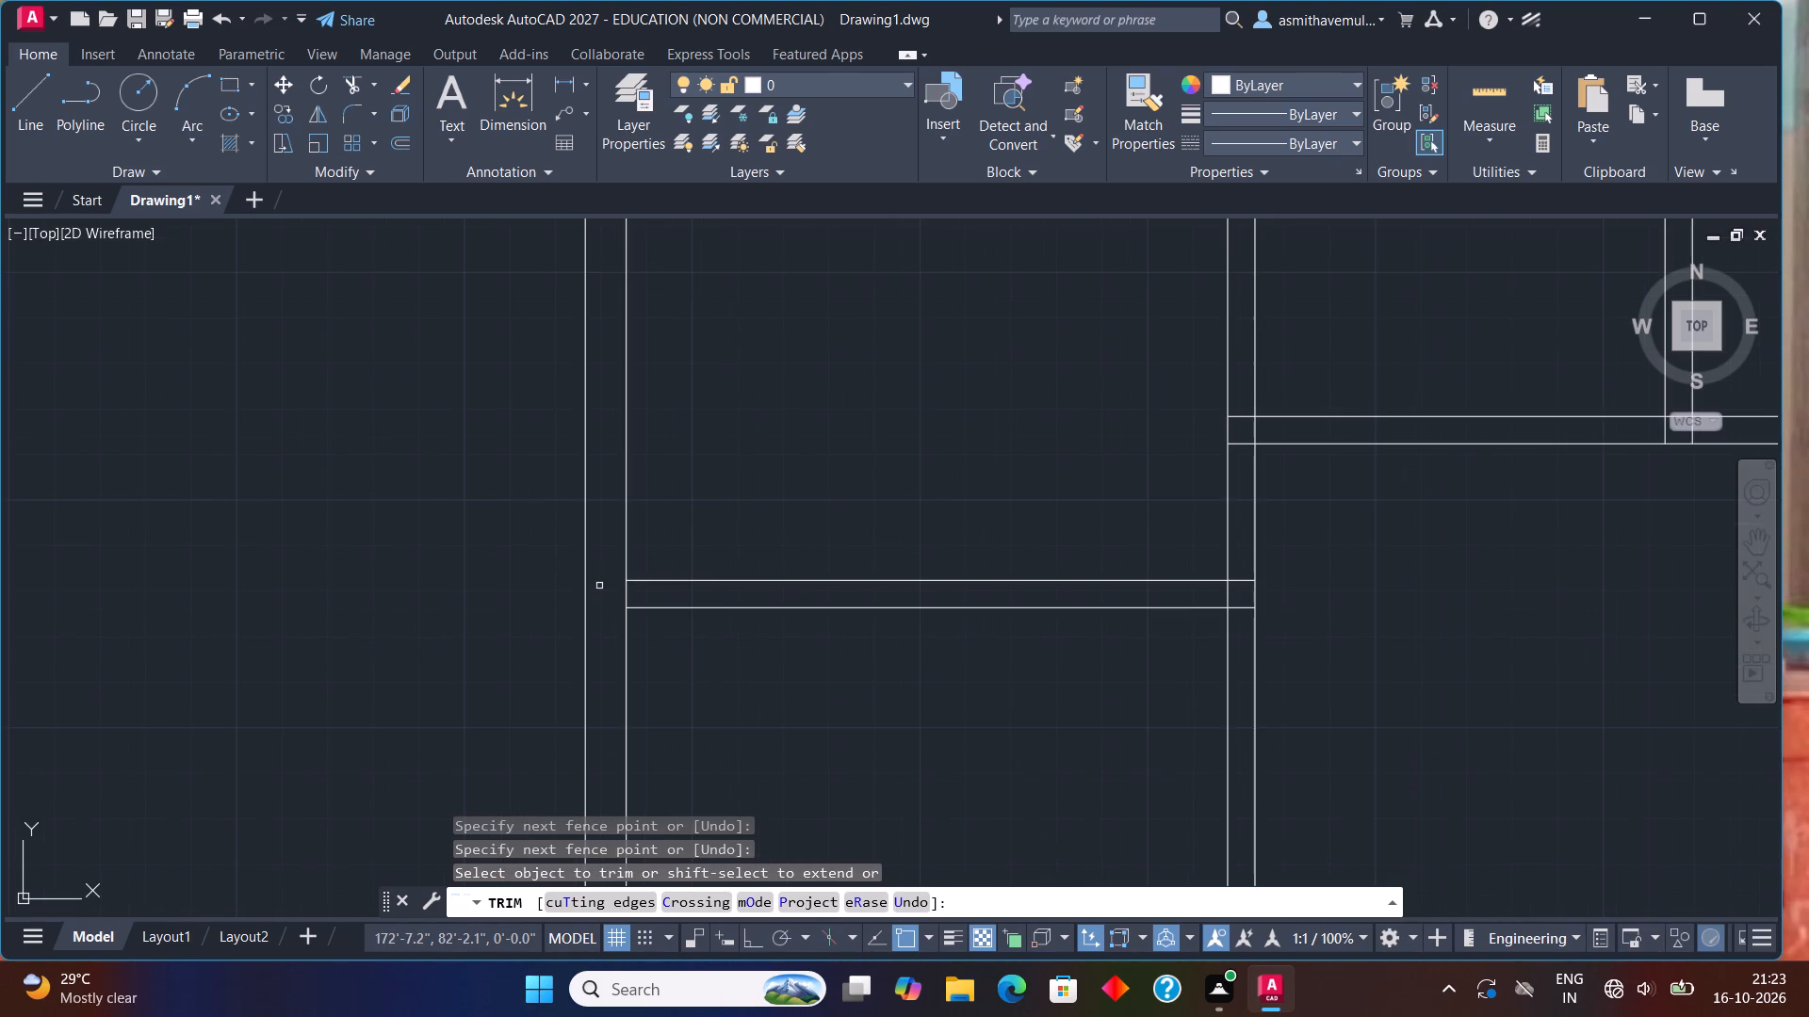
{"action": "left_click", "coordinate": [627, 595]}
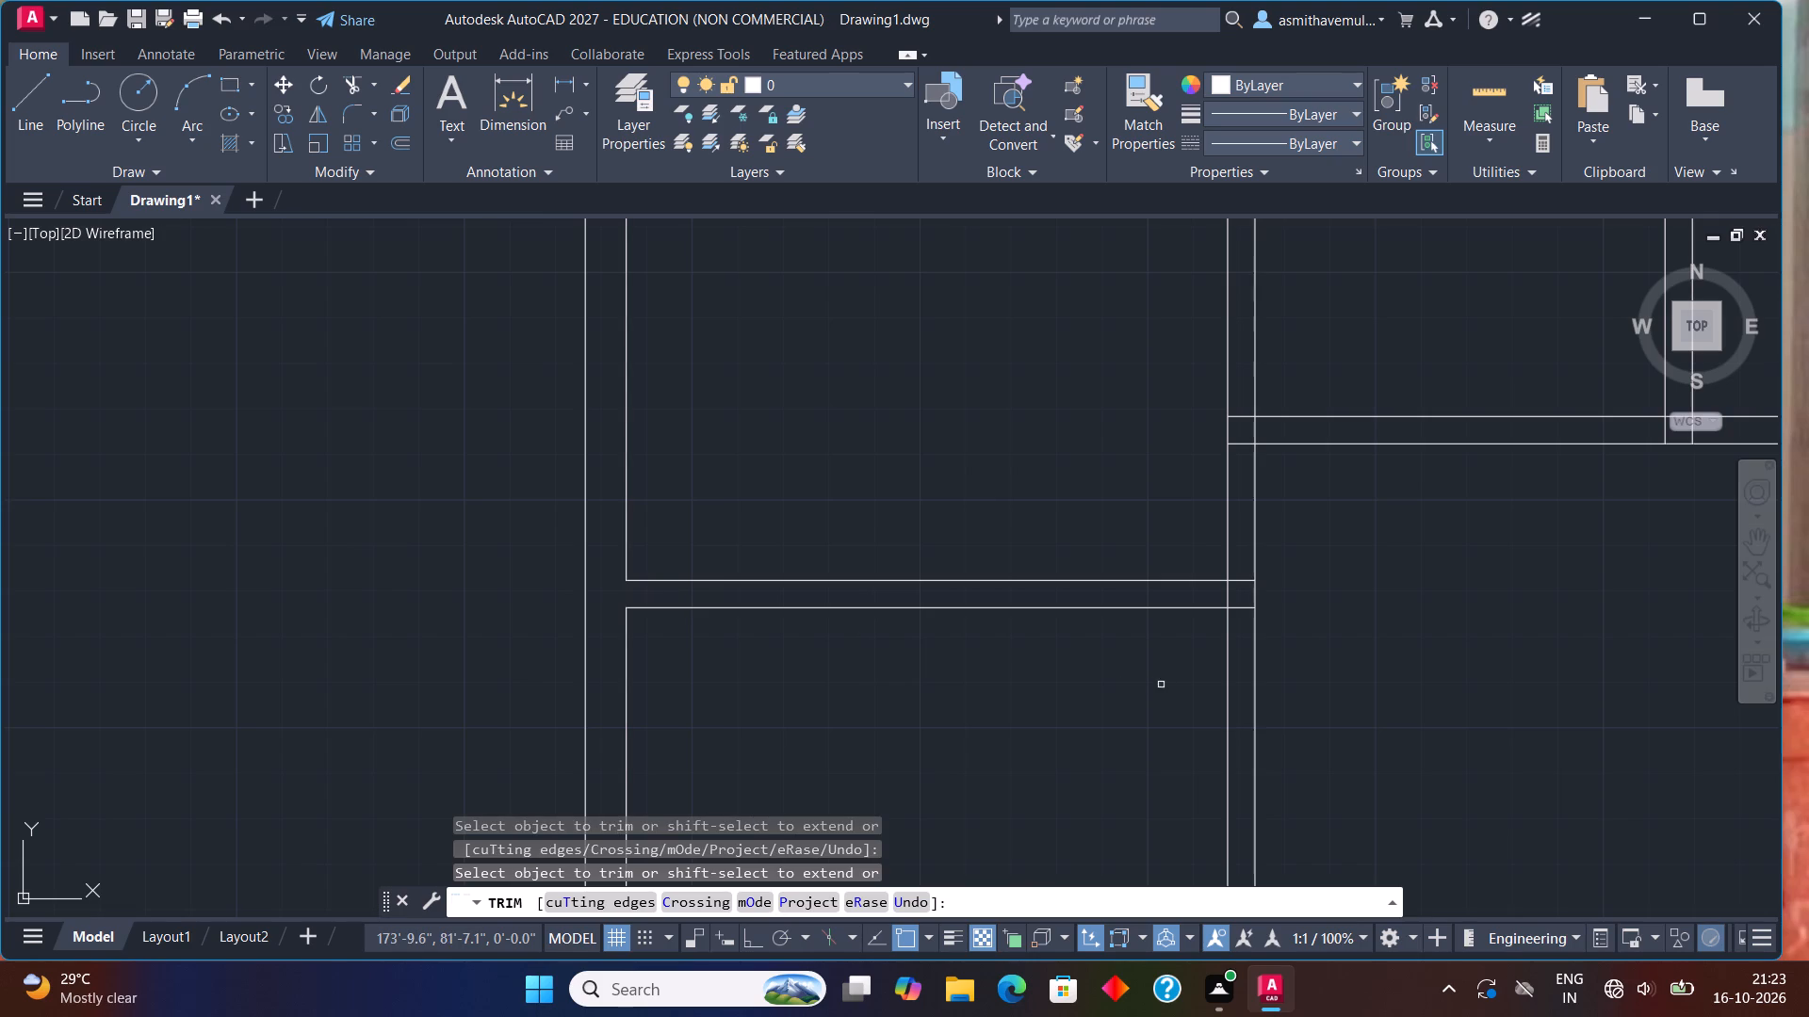
{"action": "left_click_drag", "start_coordinate": [1301, 652], "coordinate": [1181, 663]}
{"action": "scroll", "coordinate": [1250, 599], "scroll_direction": "up", "scroll_amount": 1}
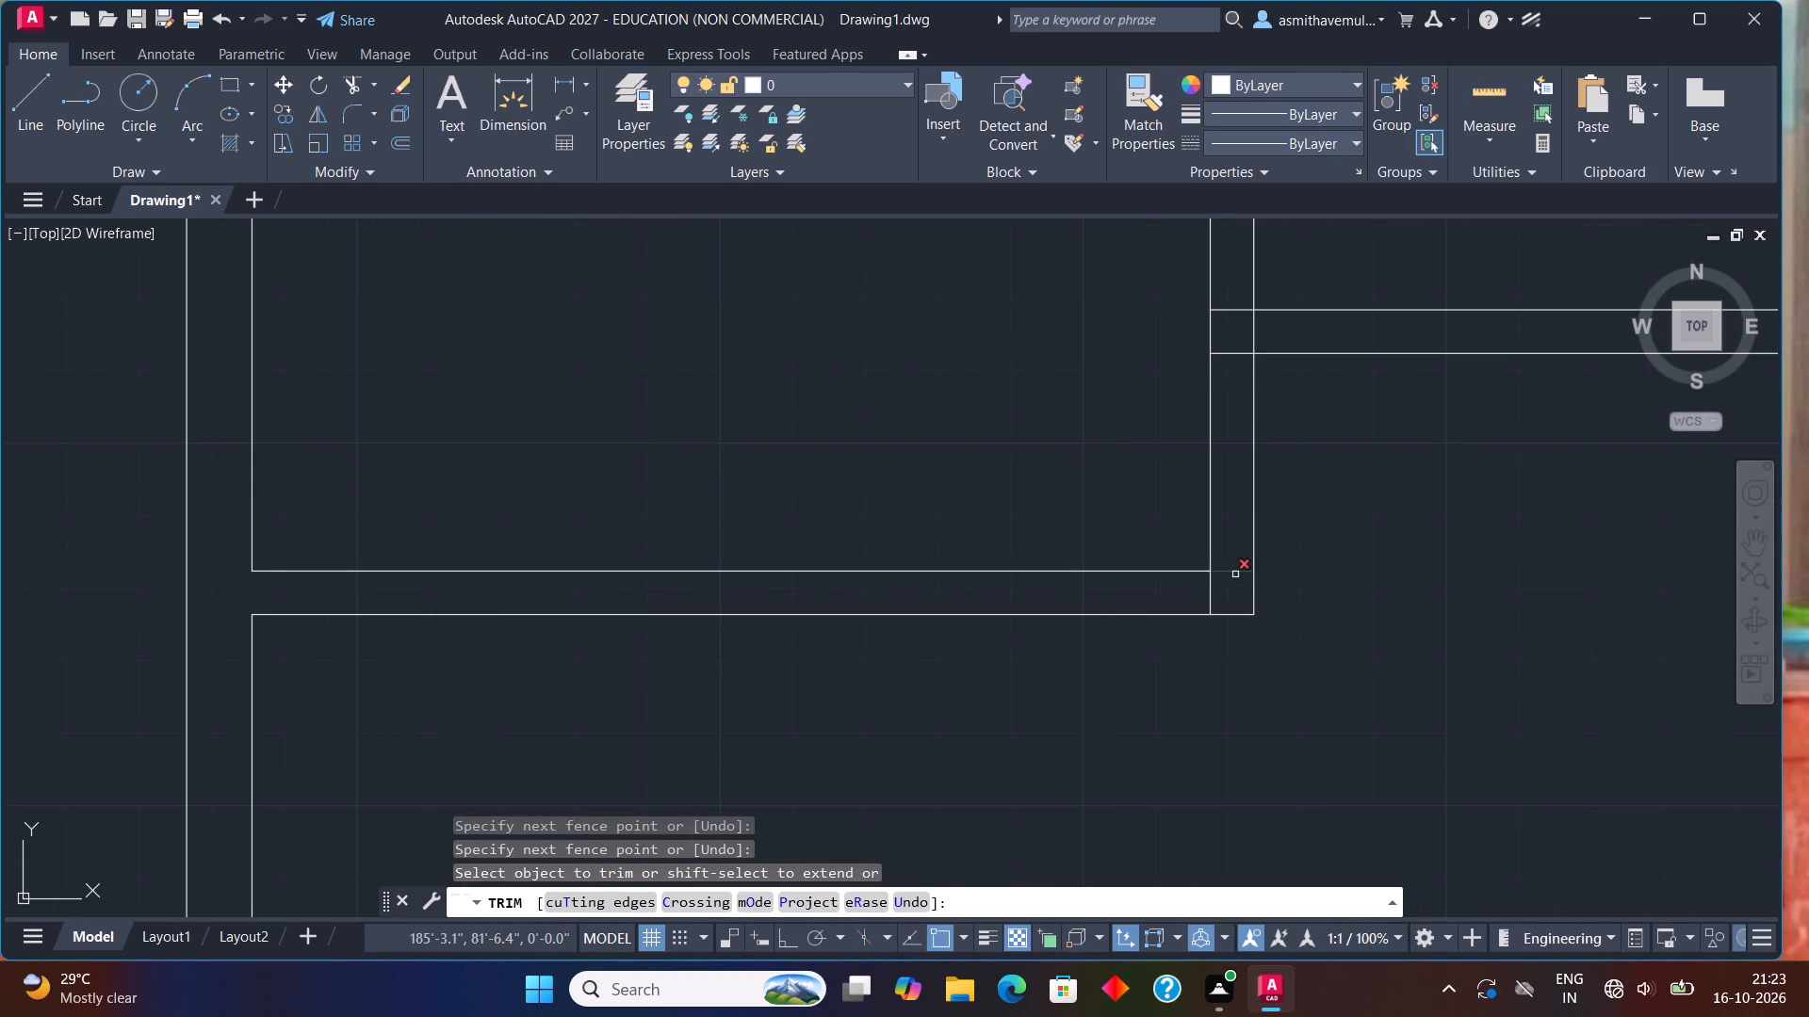
{"action": "left_click", "coordinate": [1235, 573]}
{"action": "left_click", "coordinate": [1212, 593]}
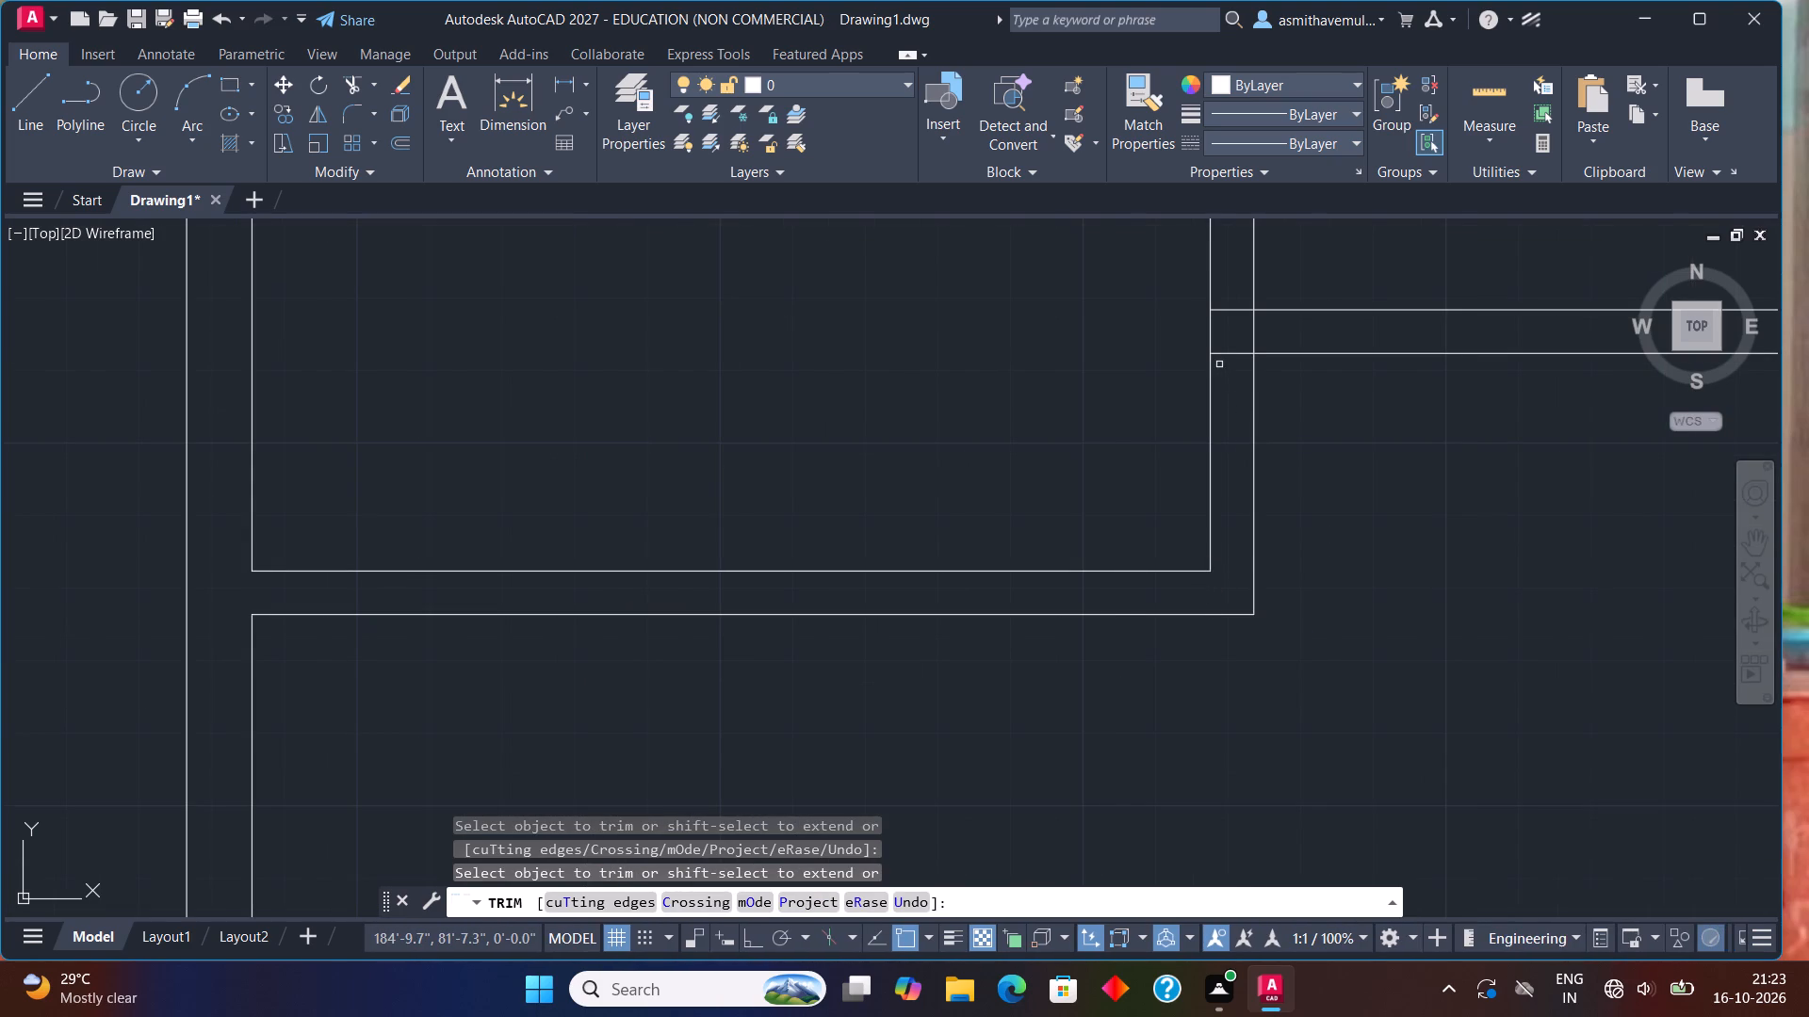
Trim the overlapping lines where the upper horizontal partition meets the first vertical partition to open the junction.
{"action": "left_click", "coordinate": [1219, 355]}
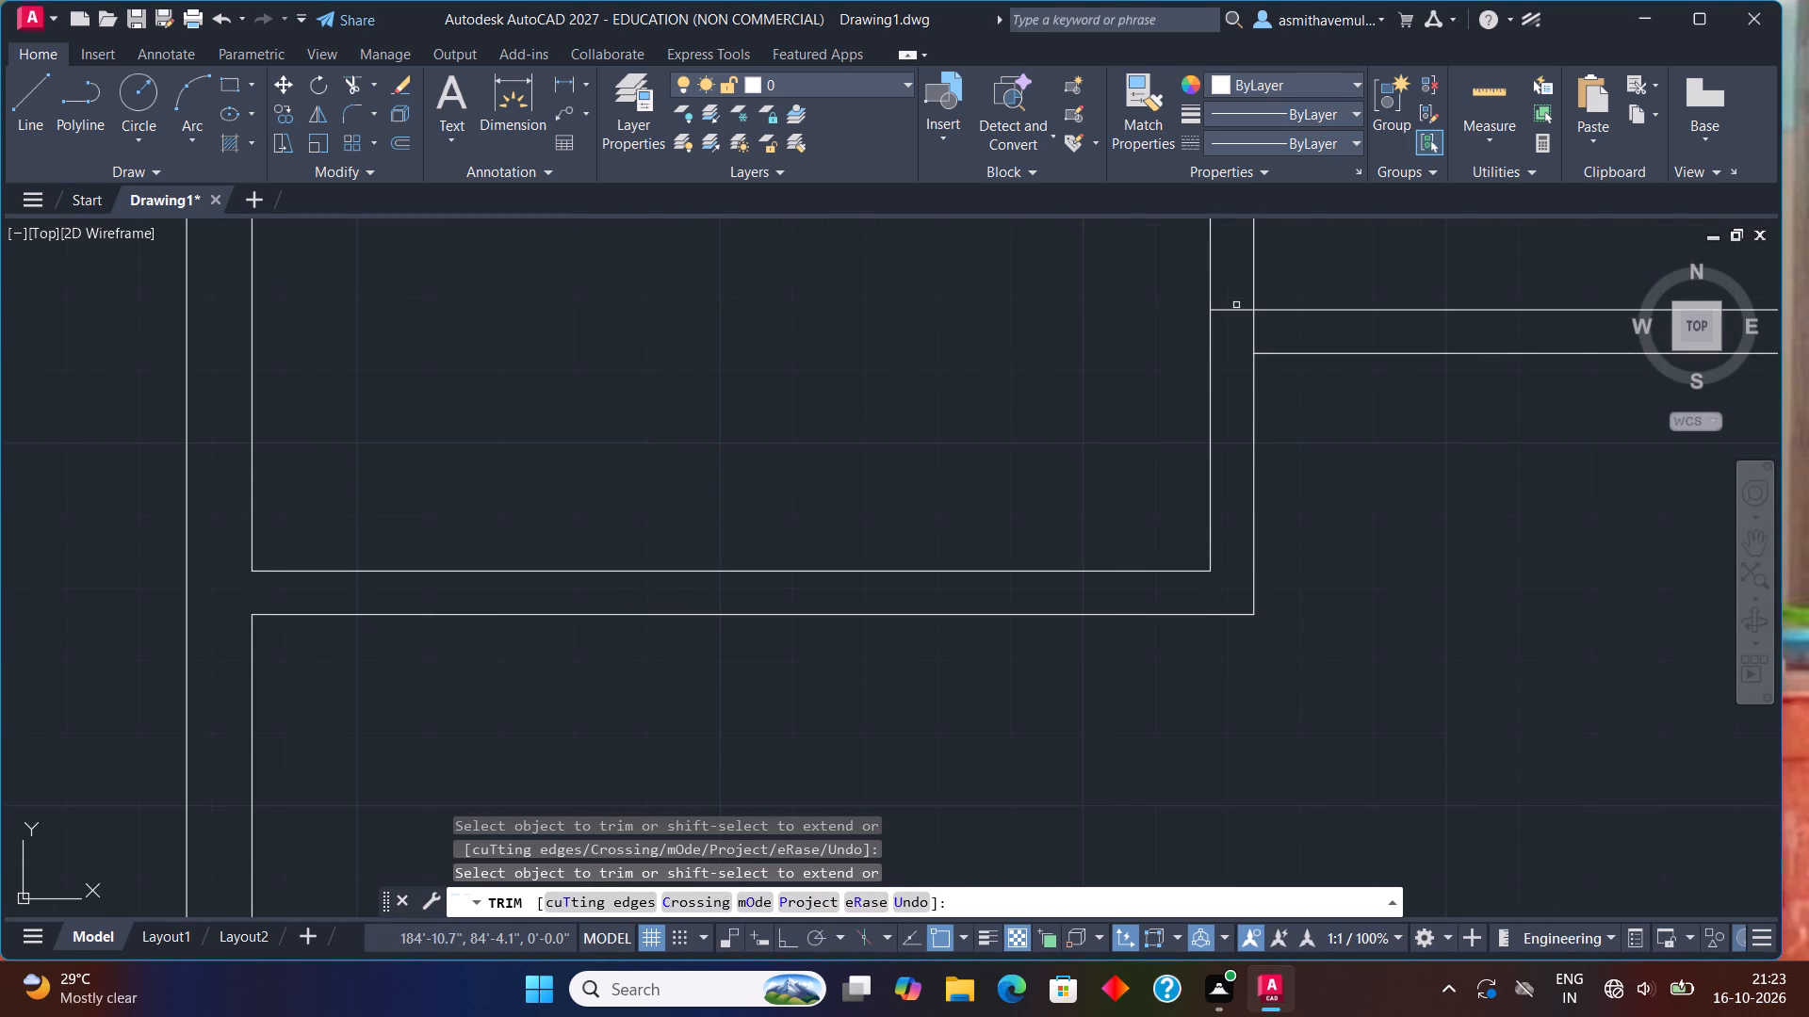
{"action": "left_click", "coordinate": [1236, 305]}
{"action": "left_click", "coordinate": [1236, 327]}
{"action": "left_click_drag", "start_coordinate": [1238, 328], "coordinate": [1285, 323]}
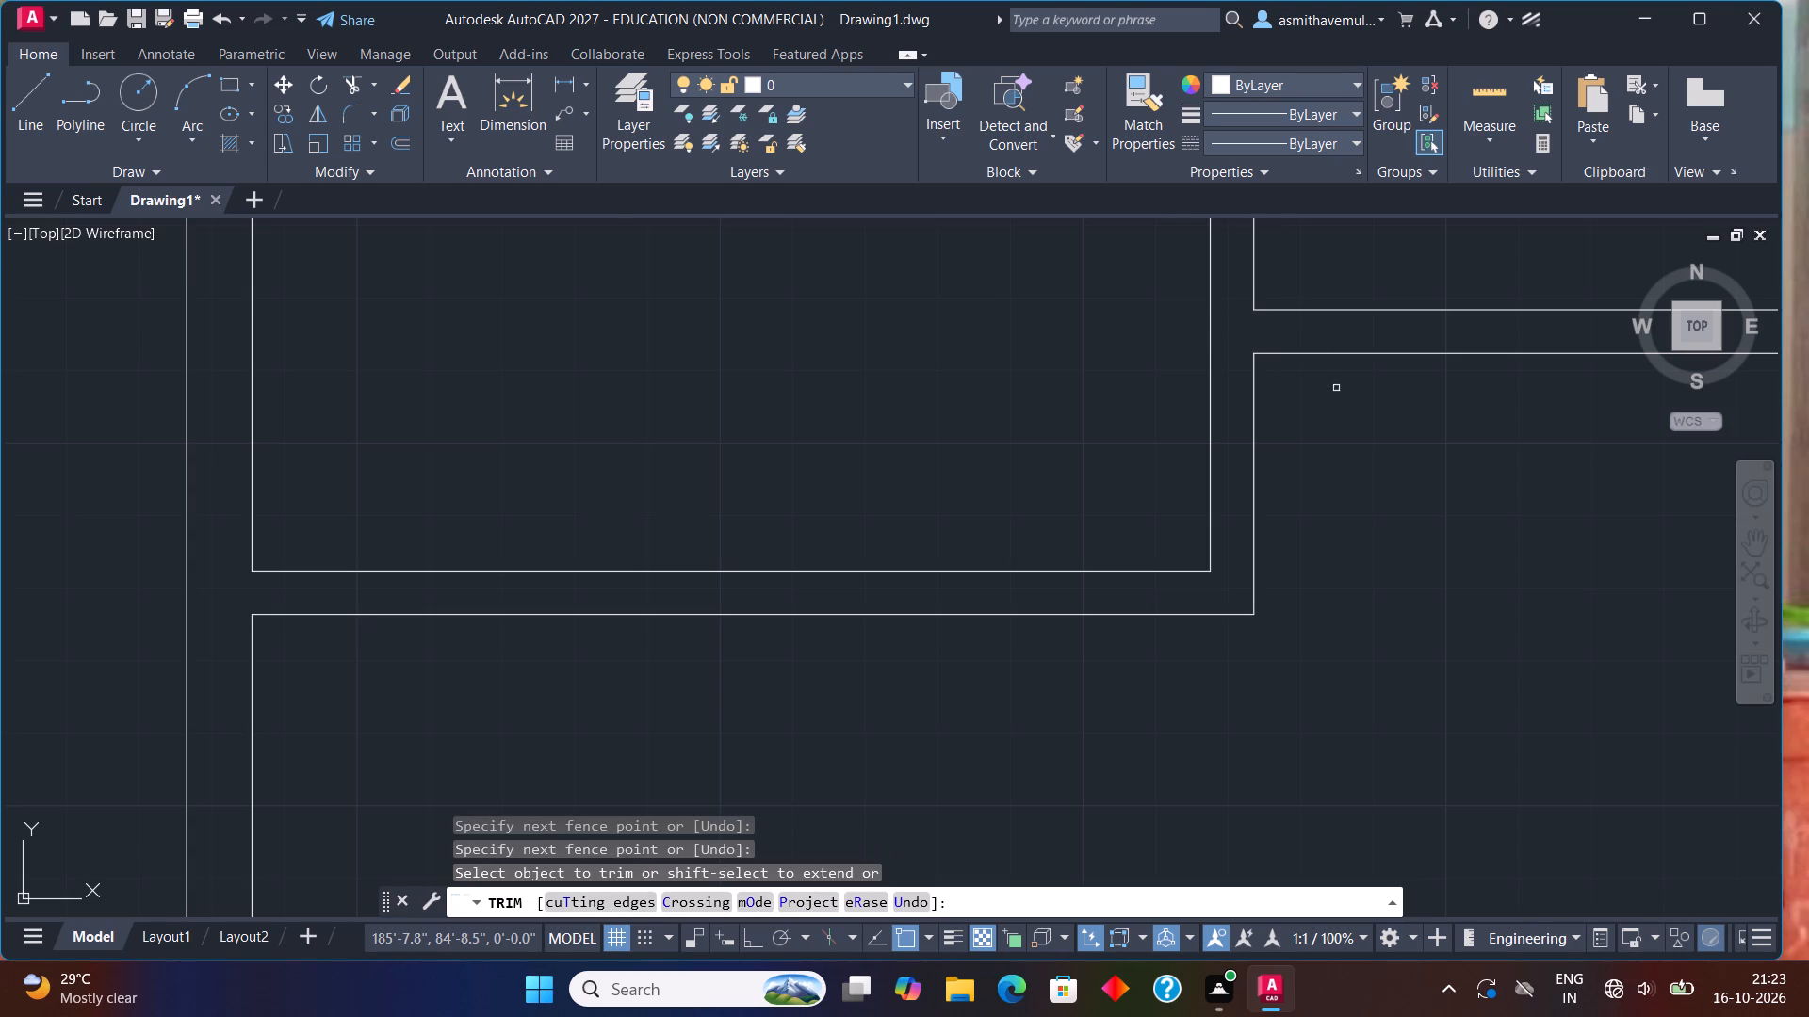
Trim the upper horizontal partition's junctions with the east inner wall and the second vertical partition, clearing the crossing lines.
{"action": "scroll", "coordinate": [1336, 389], "scroll_direction": "down", "scroll_amount": 2}
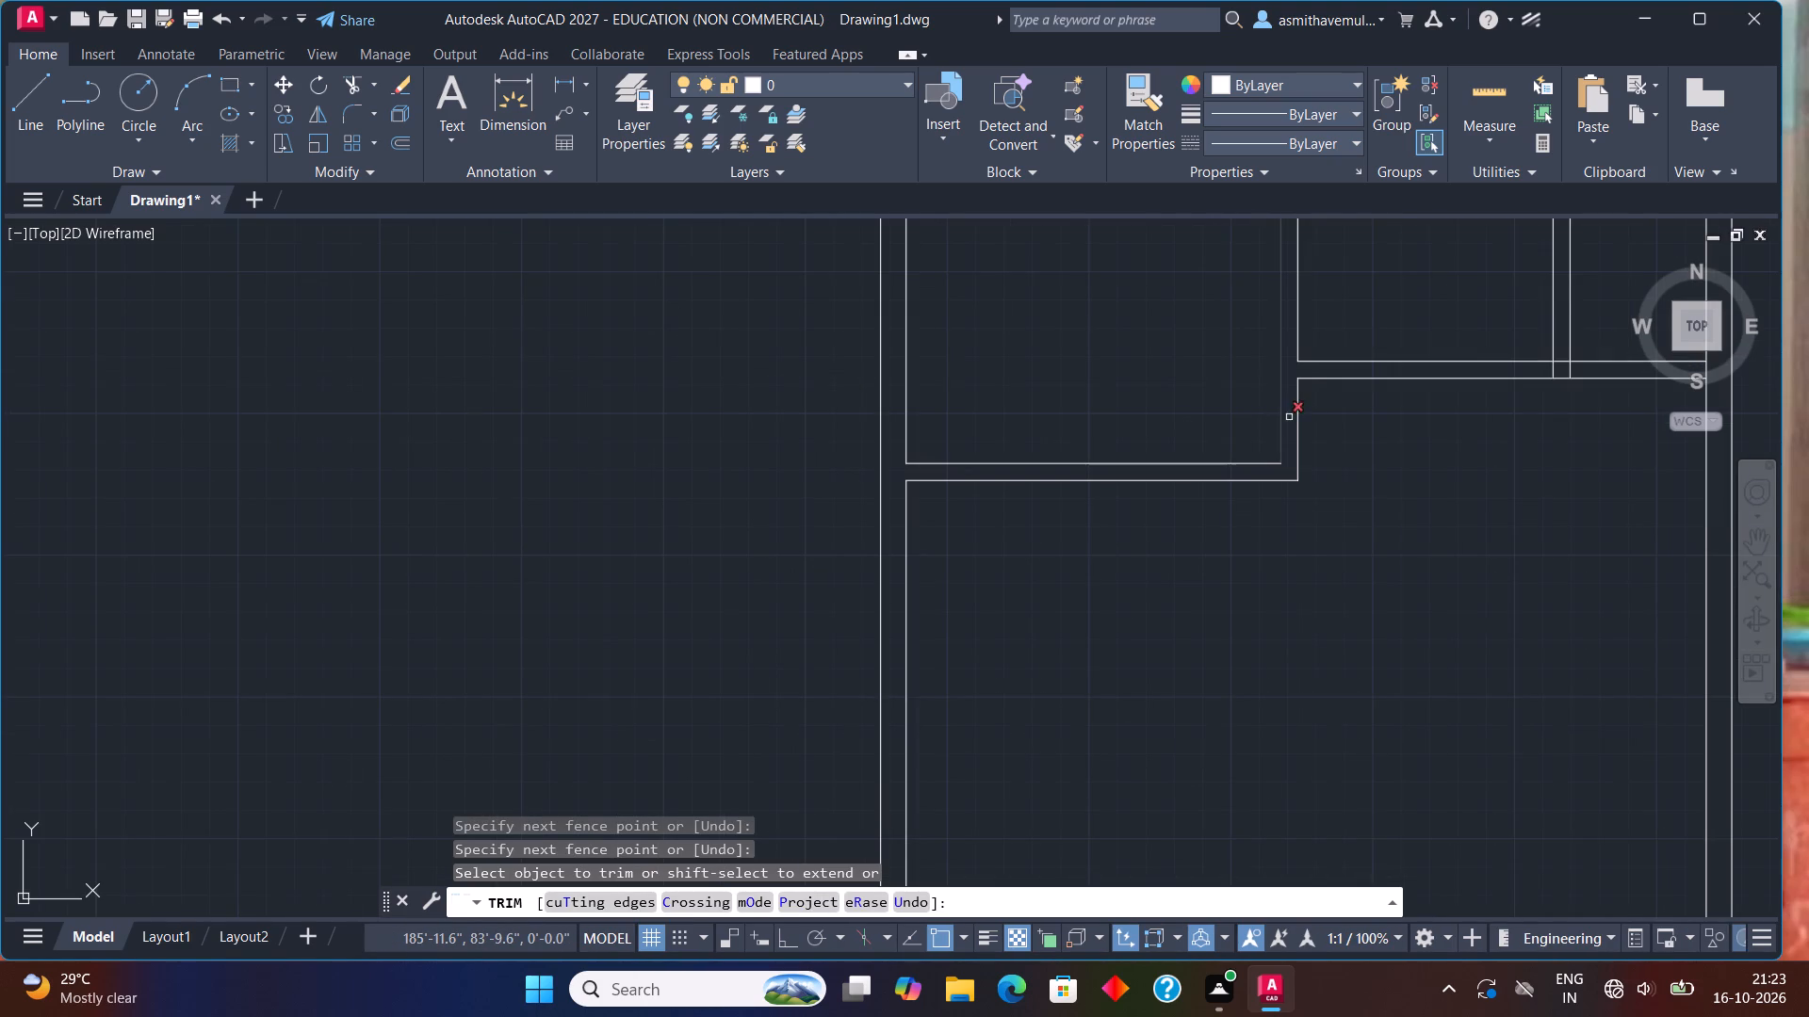
{"action": "middle_click_drag", "start_coordinate": [1564, 733], "coordinate": [1271, 754]}
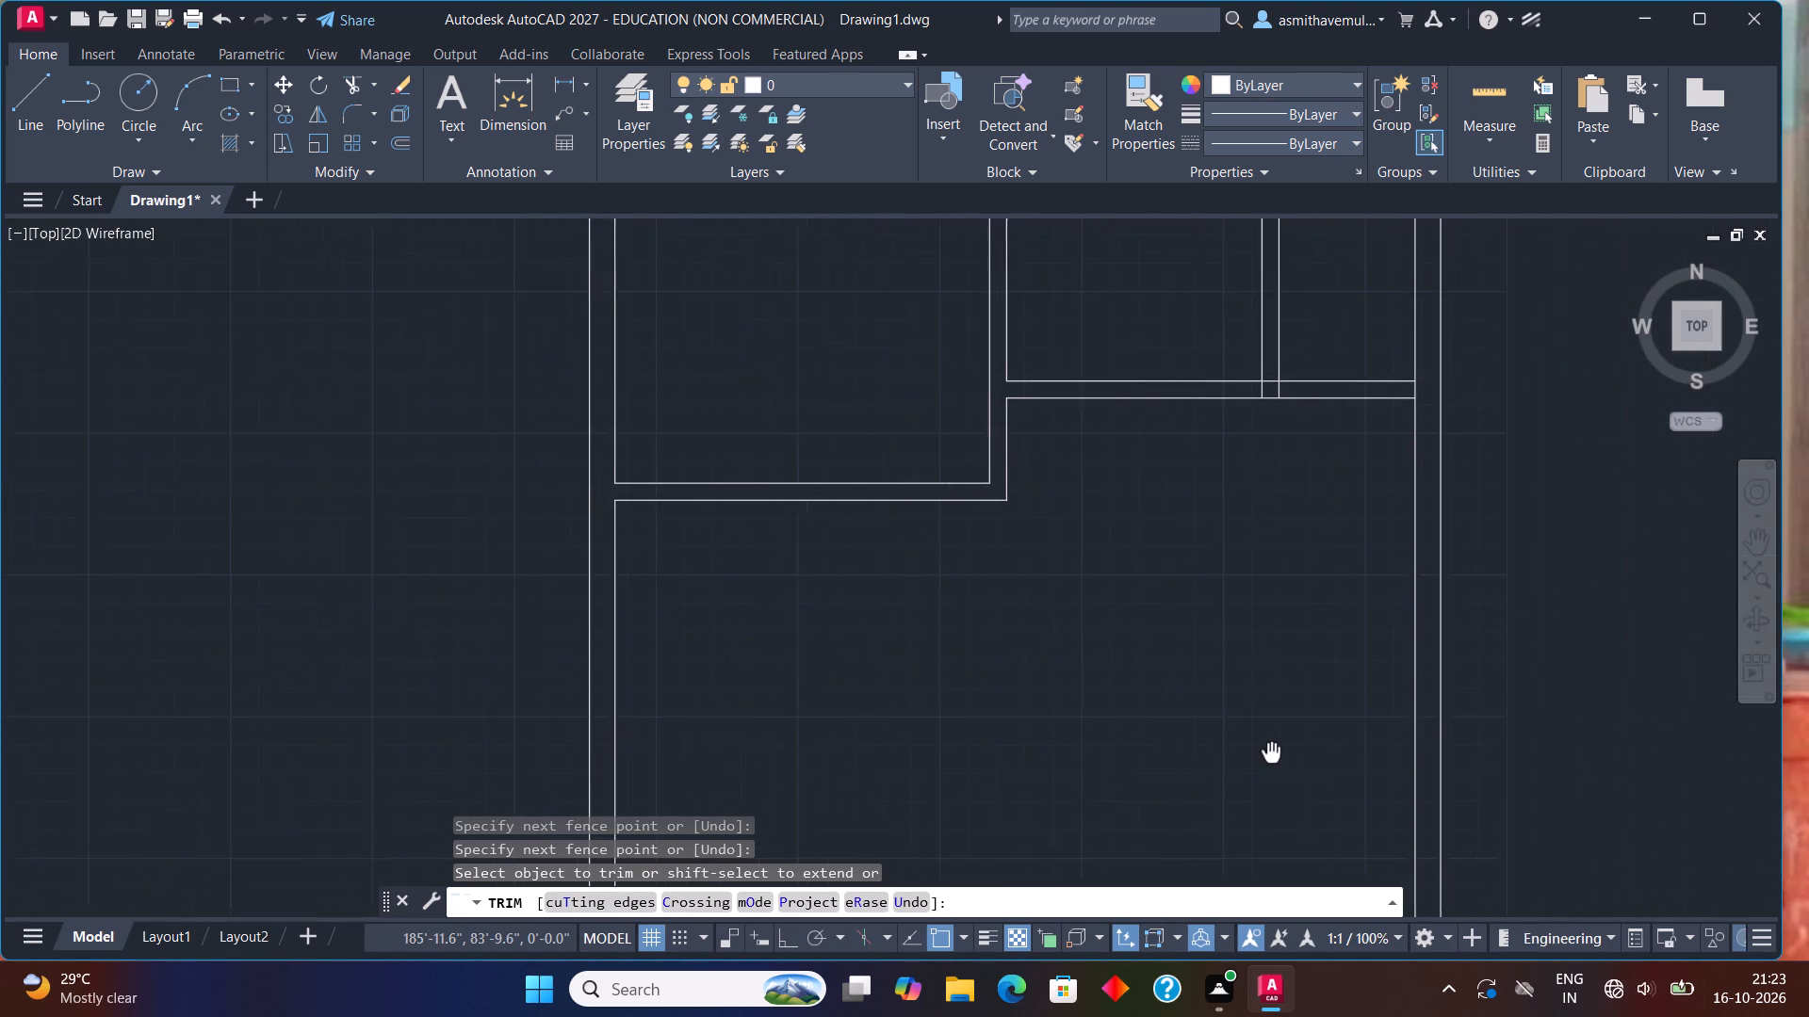
{"action": "middle_click_drag", "start_coordinate": [1271, 754], "coordinate": [1263, 760]}
{"action": "scroll", "coordinate": [1312, 412], "scroll_direction": "up", "scroll_amount": 1}
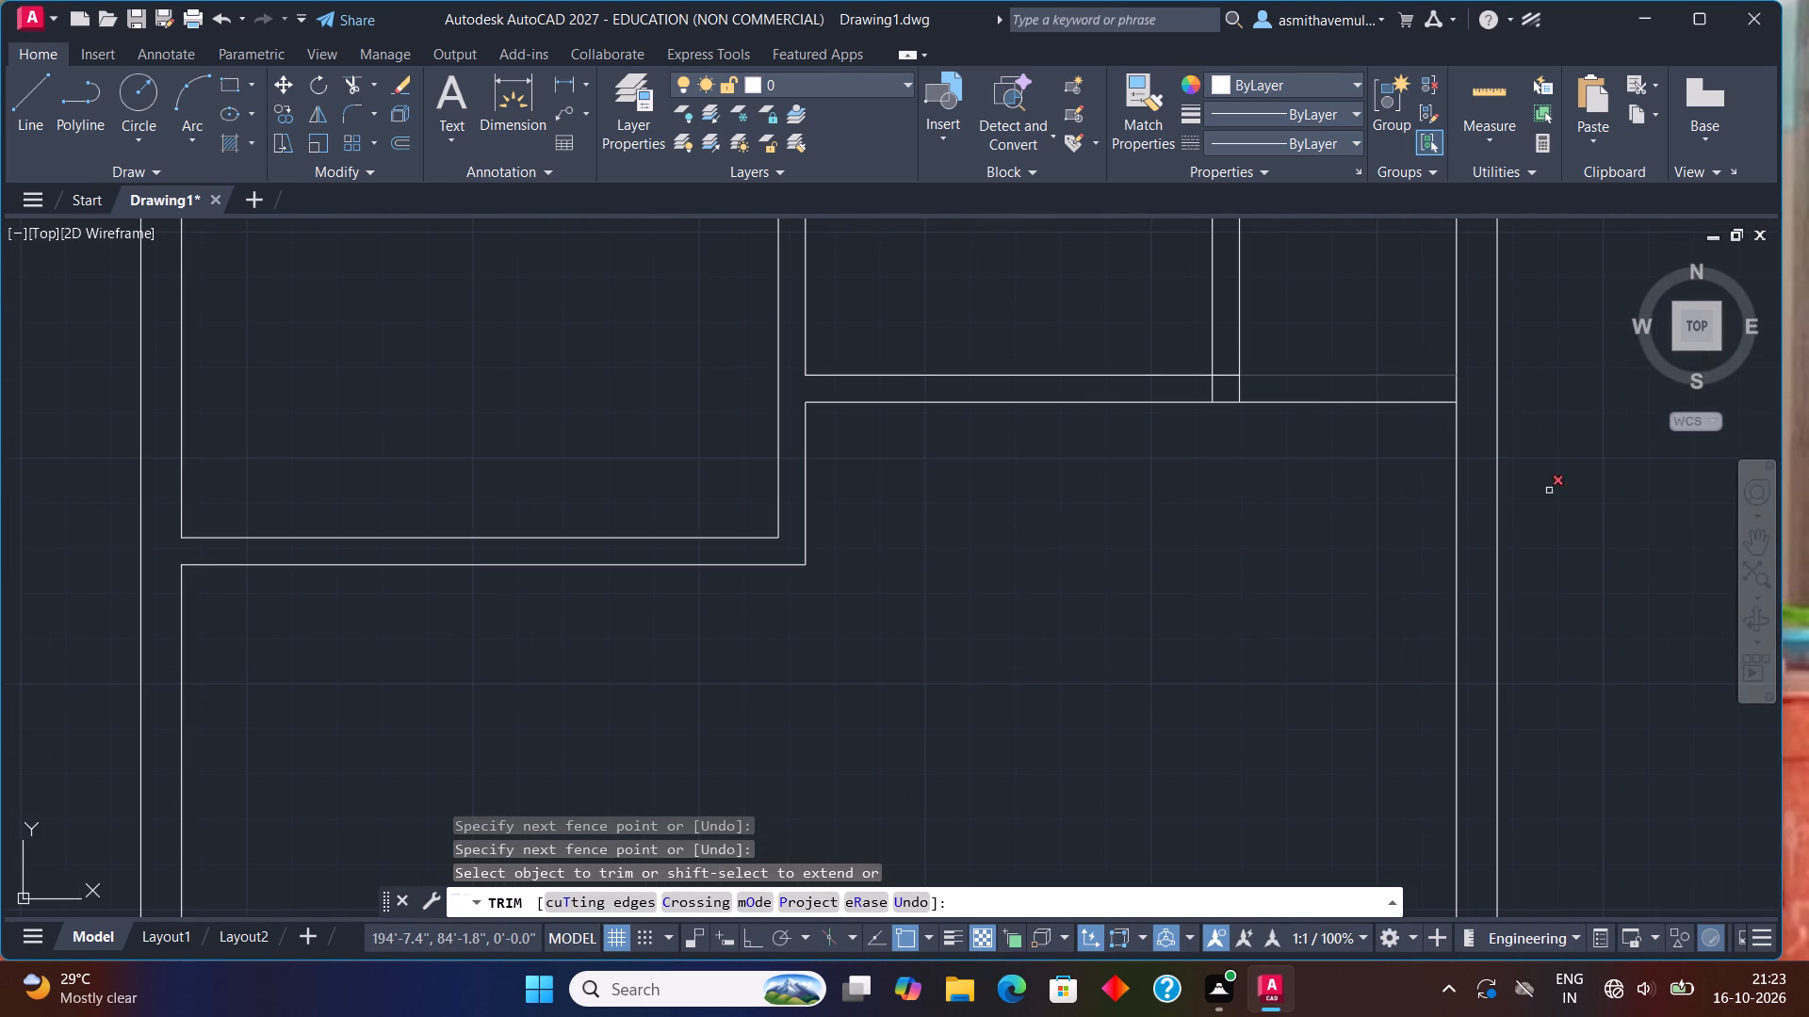
{"action": "scroll", "coordinate": [1460, 421], "scroll_direction": "up", "scroll_amount": 1}
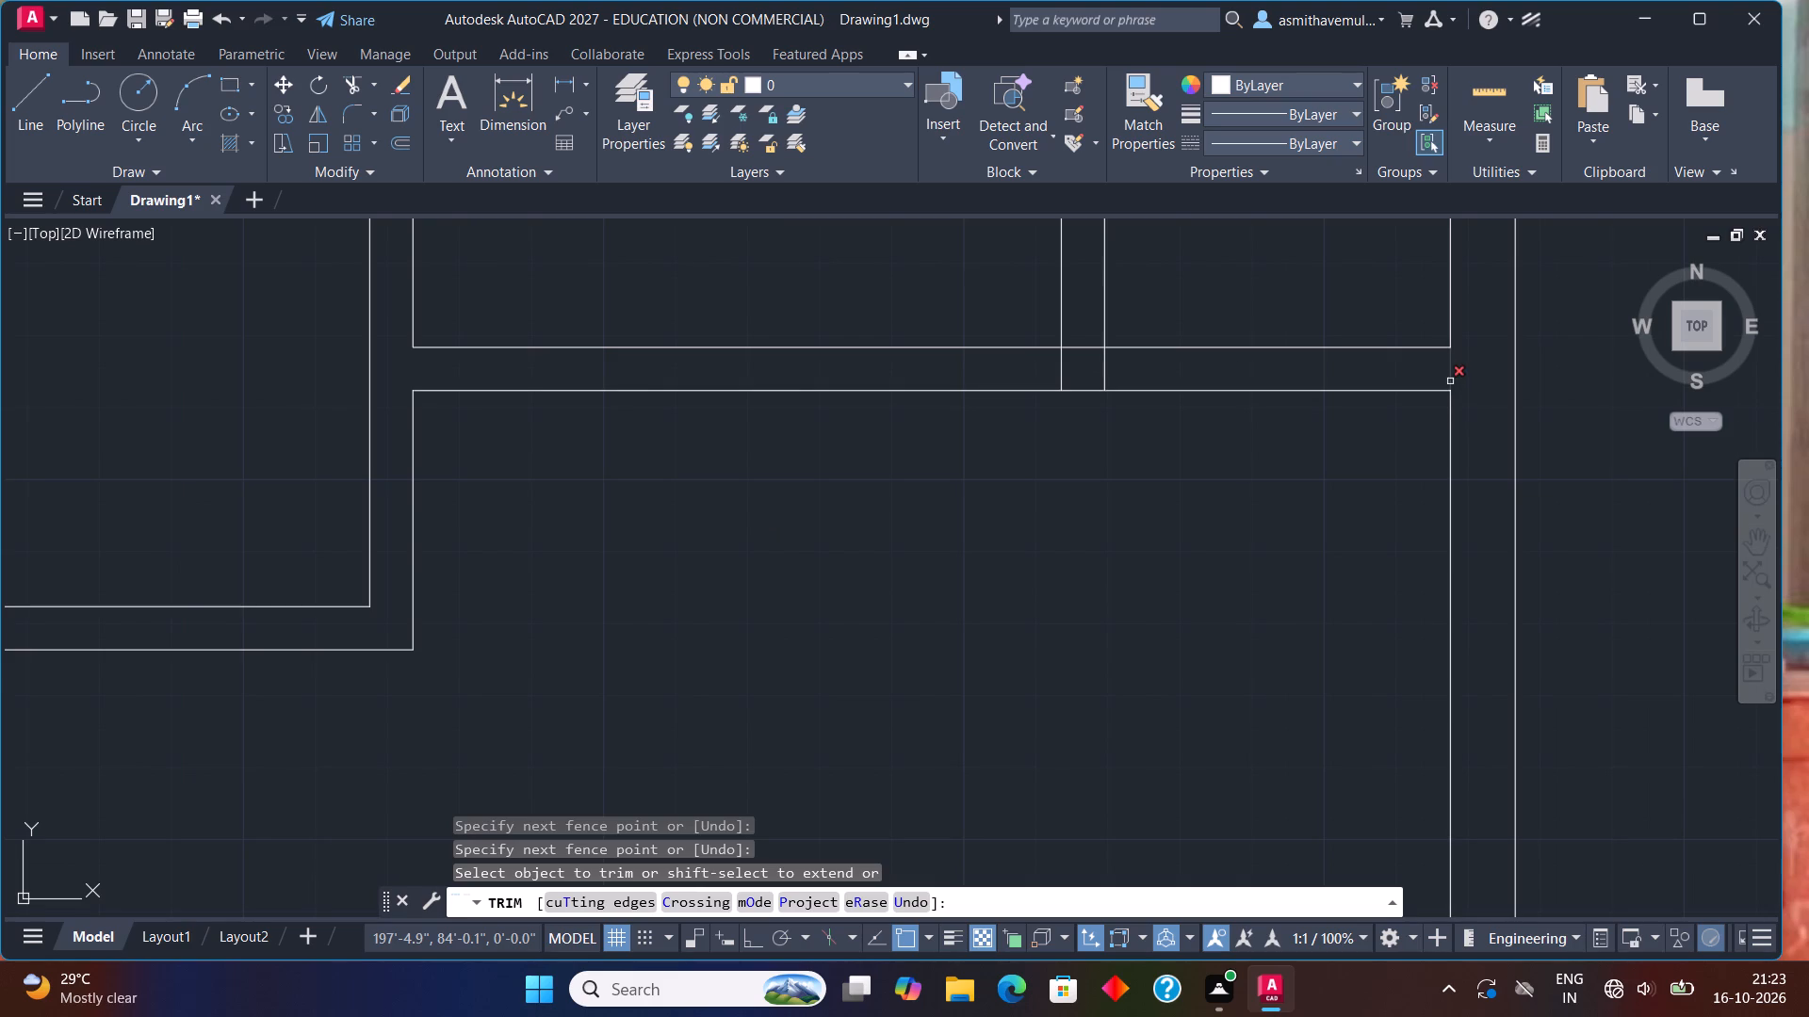
{"action": "left_click", "coordinate": [1453, 377]}
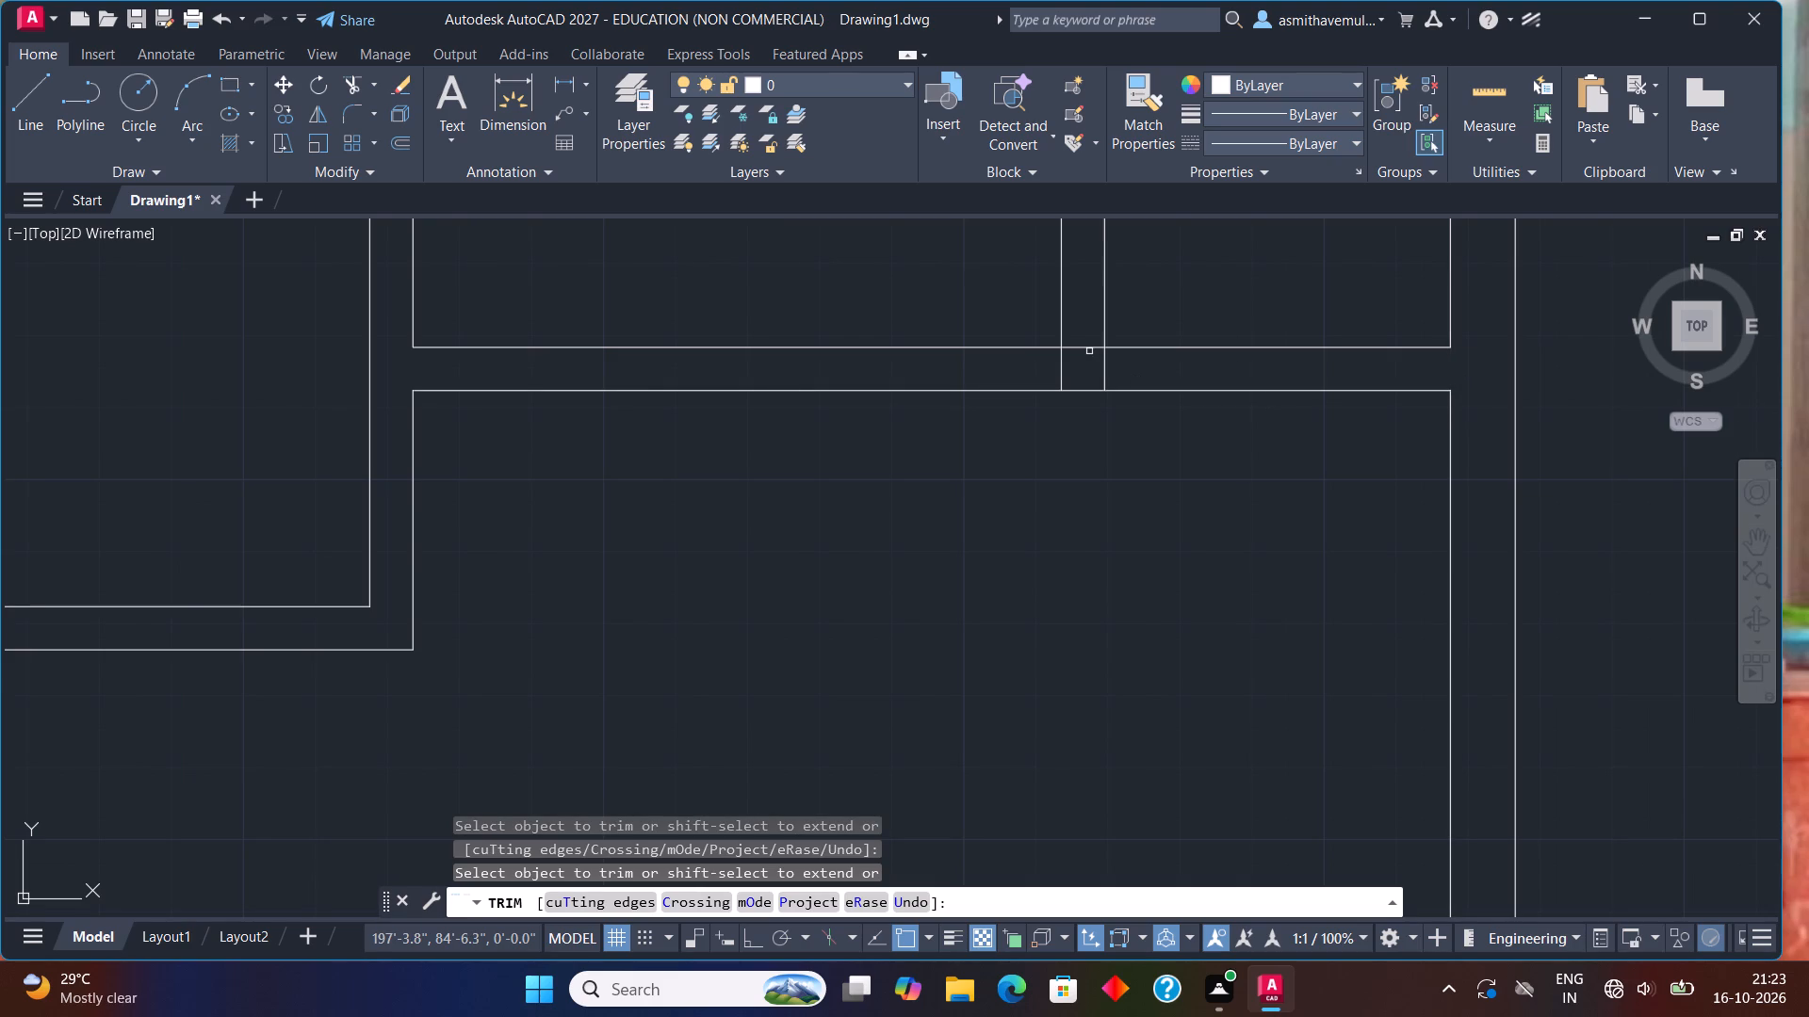
{"action": "left_click", "coordinate": [1089, 349]}
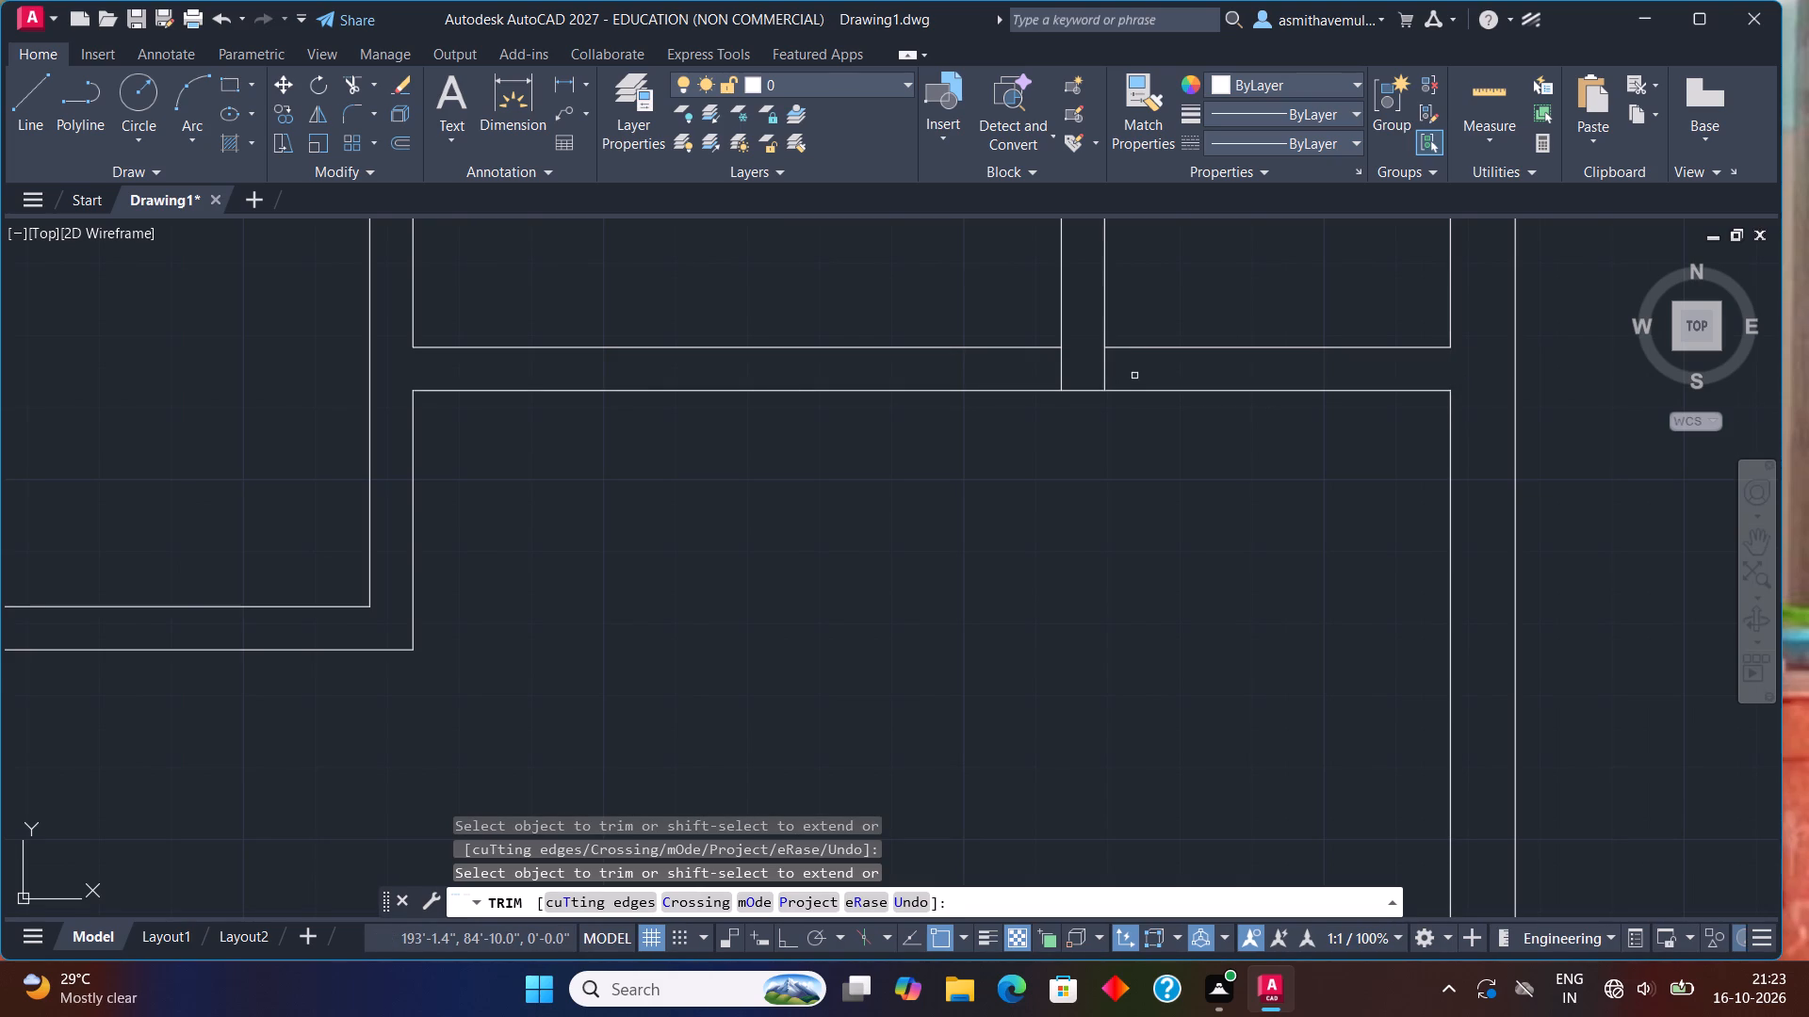
{"action": "left_click_drag", "start_coordinate": [1123, 370], "coordinate": [1022, 370]}
{"action": "scroll", "coordinate": [1045, 455], "scroll_direction": "down", "scroll_amount": 2}
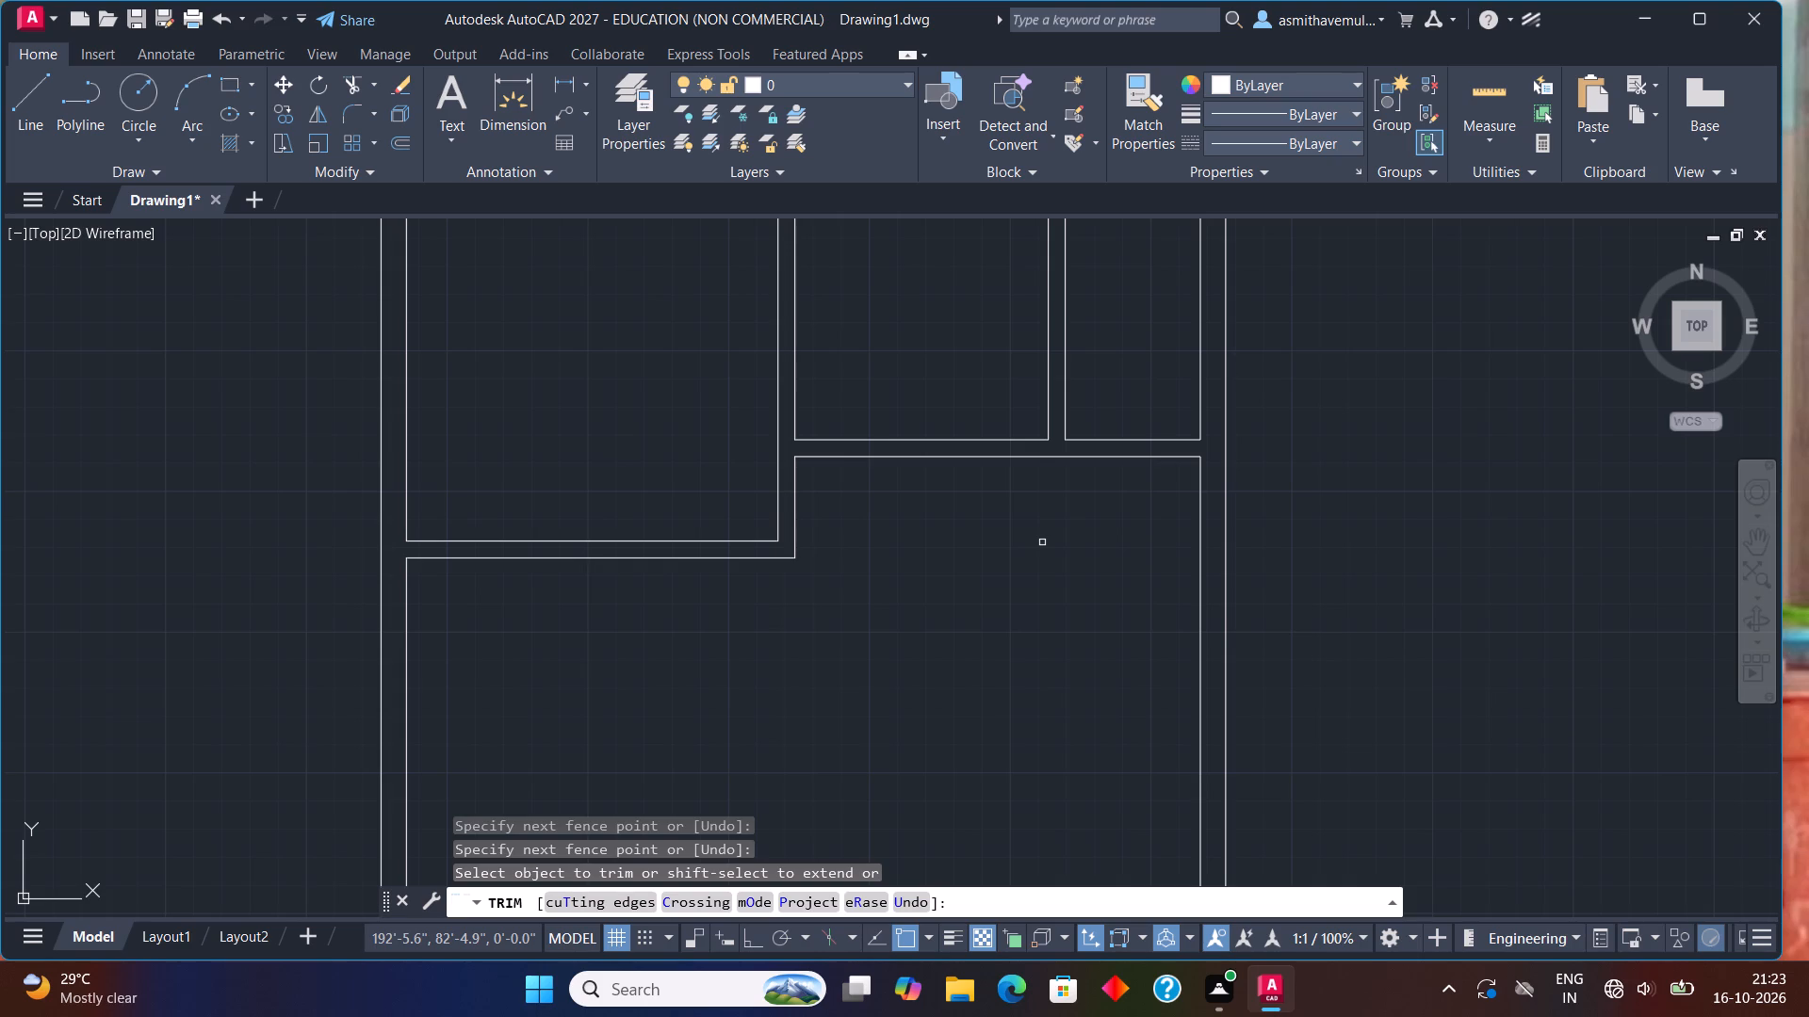
{"action": "scroll", "coordinate": [997, 612], "scroll_direction": "down", "scroll_amount": 1}
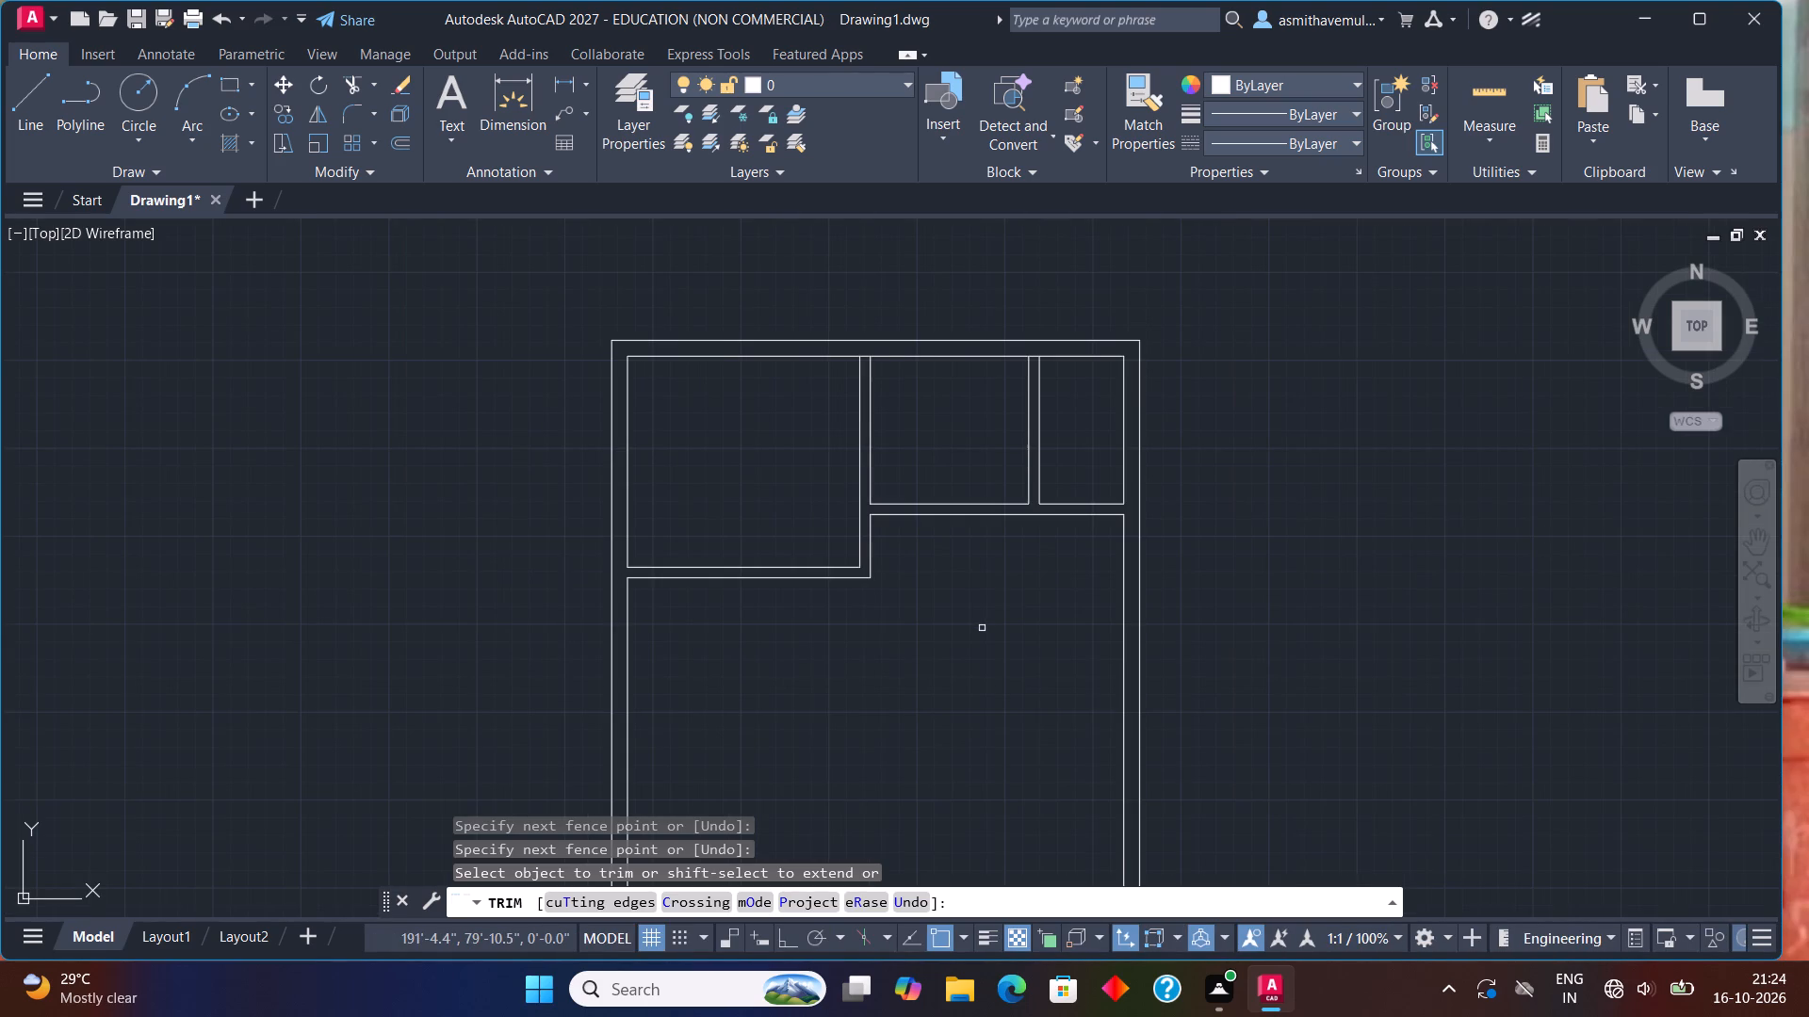
{"action": "key", "text": "Escape"}
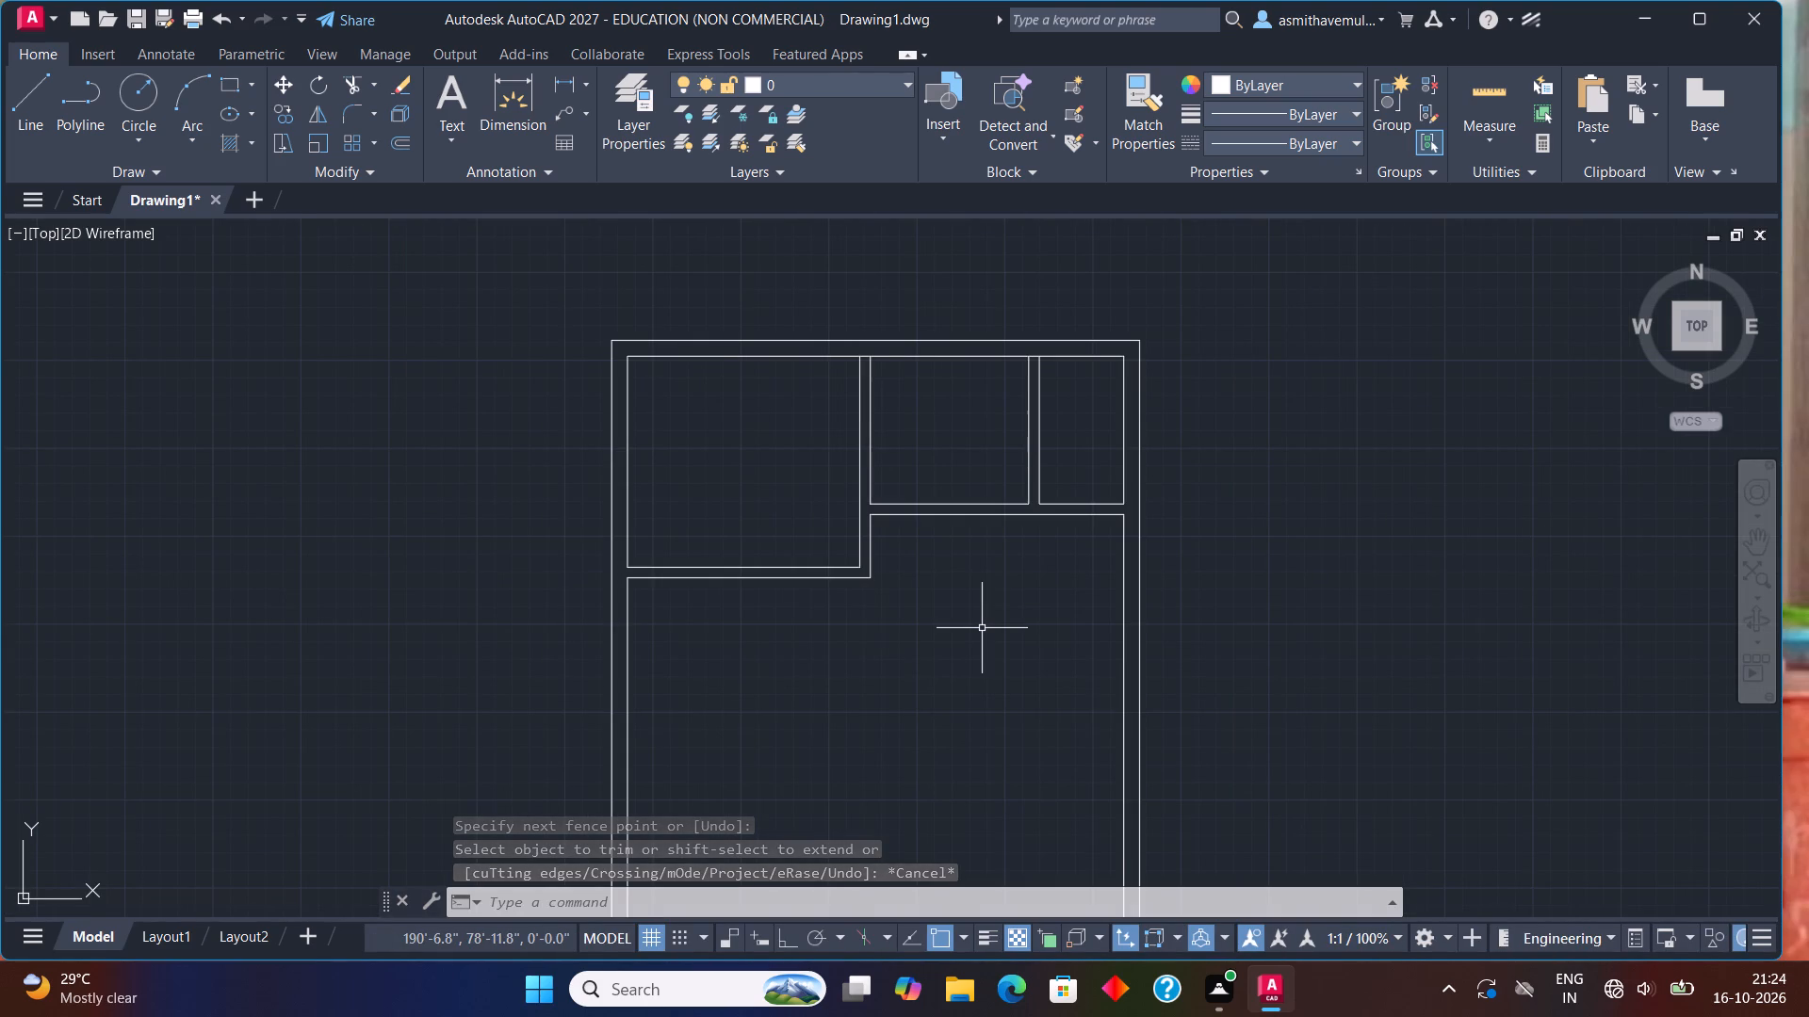
Offset the east inner wall line below the upper partition 12' inward to add a vertical partition line.
{"action": "middle_click_drag", "start_coordinate": [960, 639], "coordinate": [957, 576]}
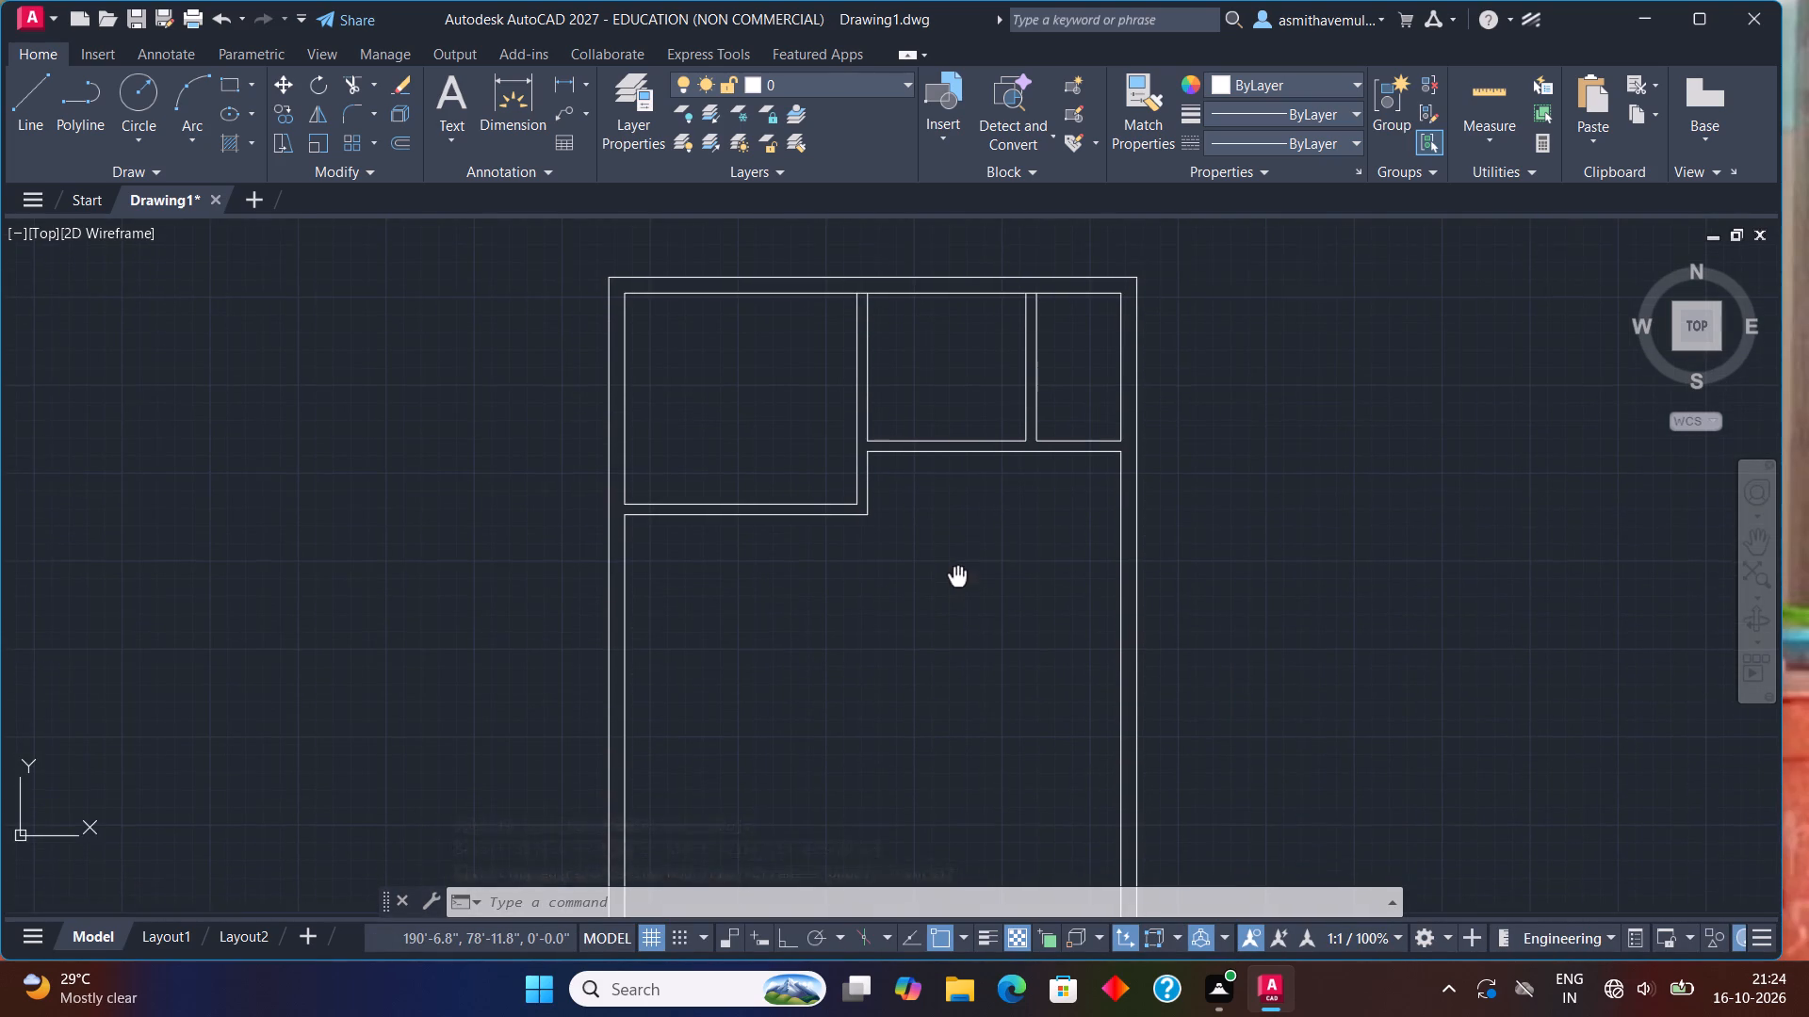
{"action": "middle_click_drag", "start_coordinate": [957, 576], "coordinate": [956, 575]}
{"action": "scroll", "coordinate": [917, 557], "scroll_direction": "up", "scroll_amount": 1}
{"action": "middle_click_drag", "start_coordinate": [847, 654], "coordinate": [857, 629]}
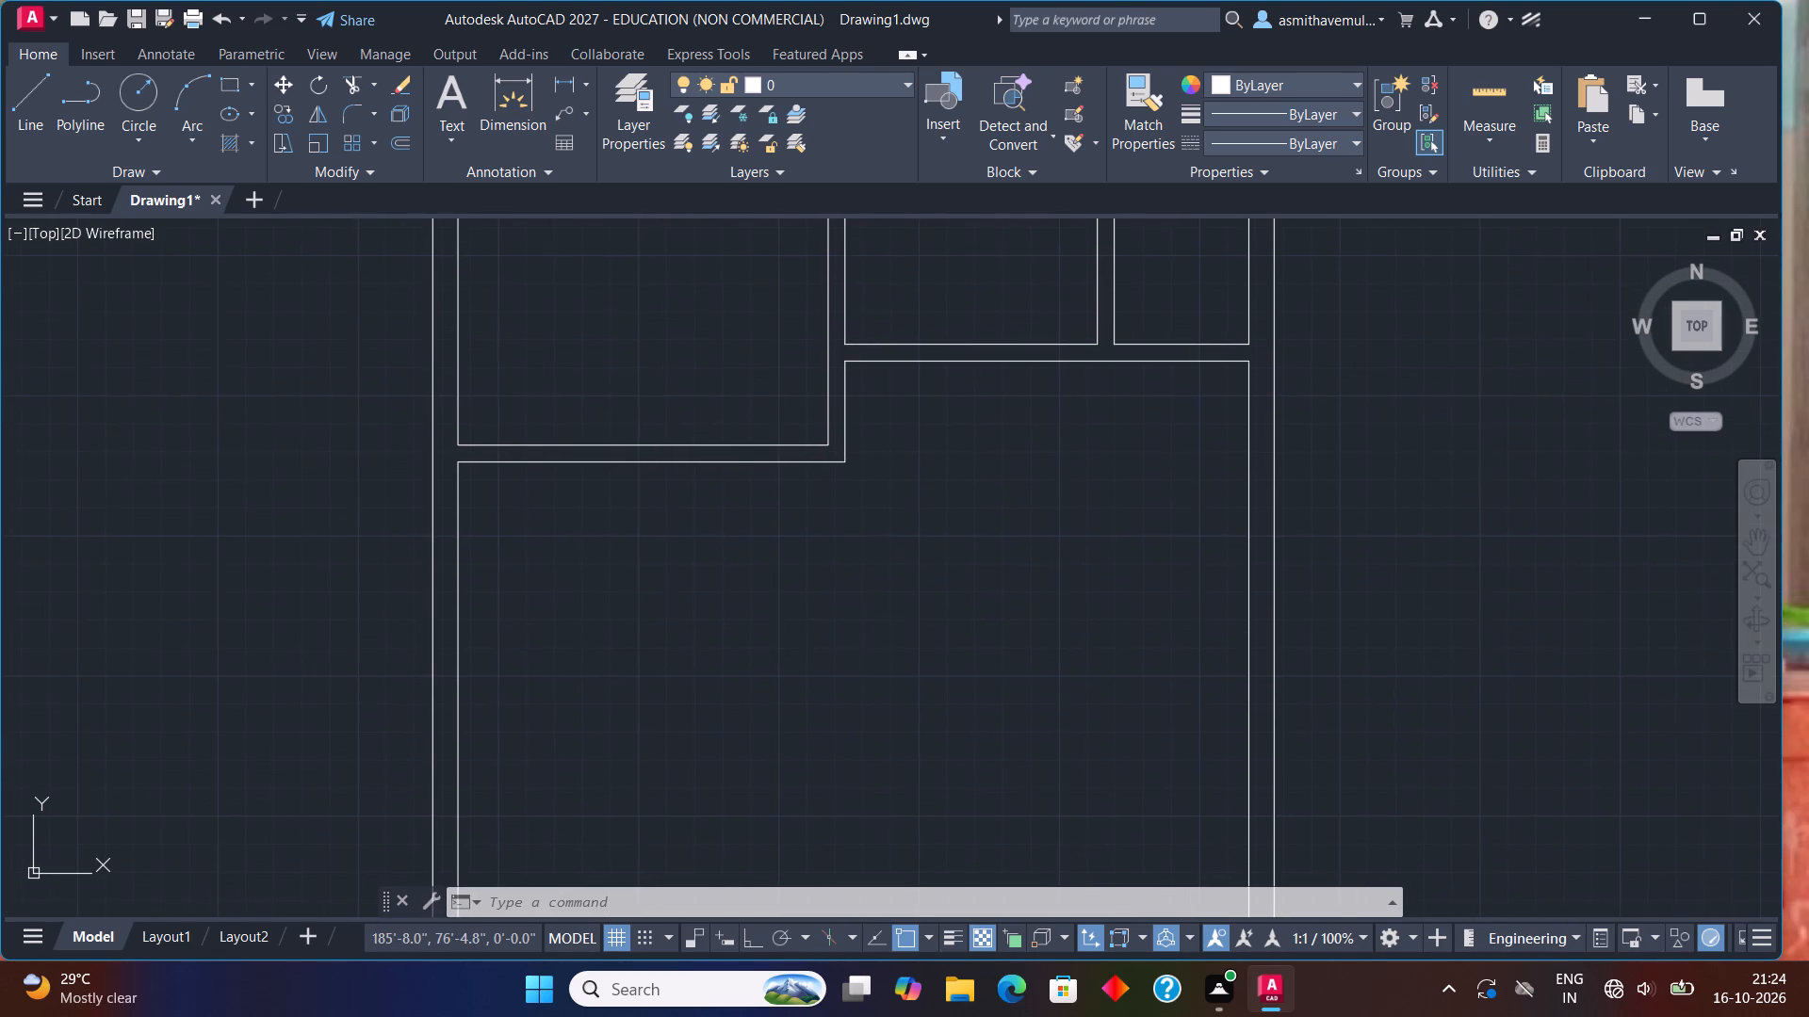
{"action": "key", "text": "o"}
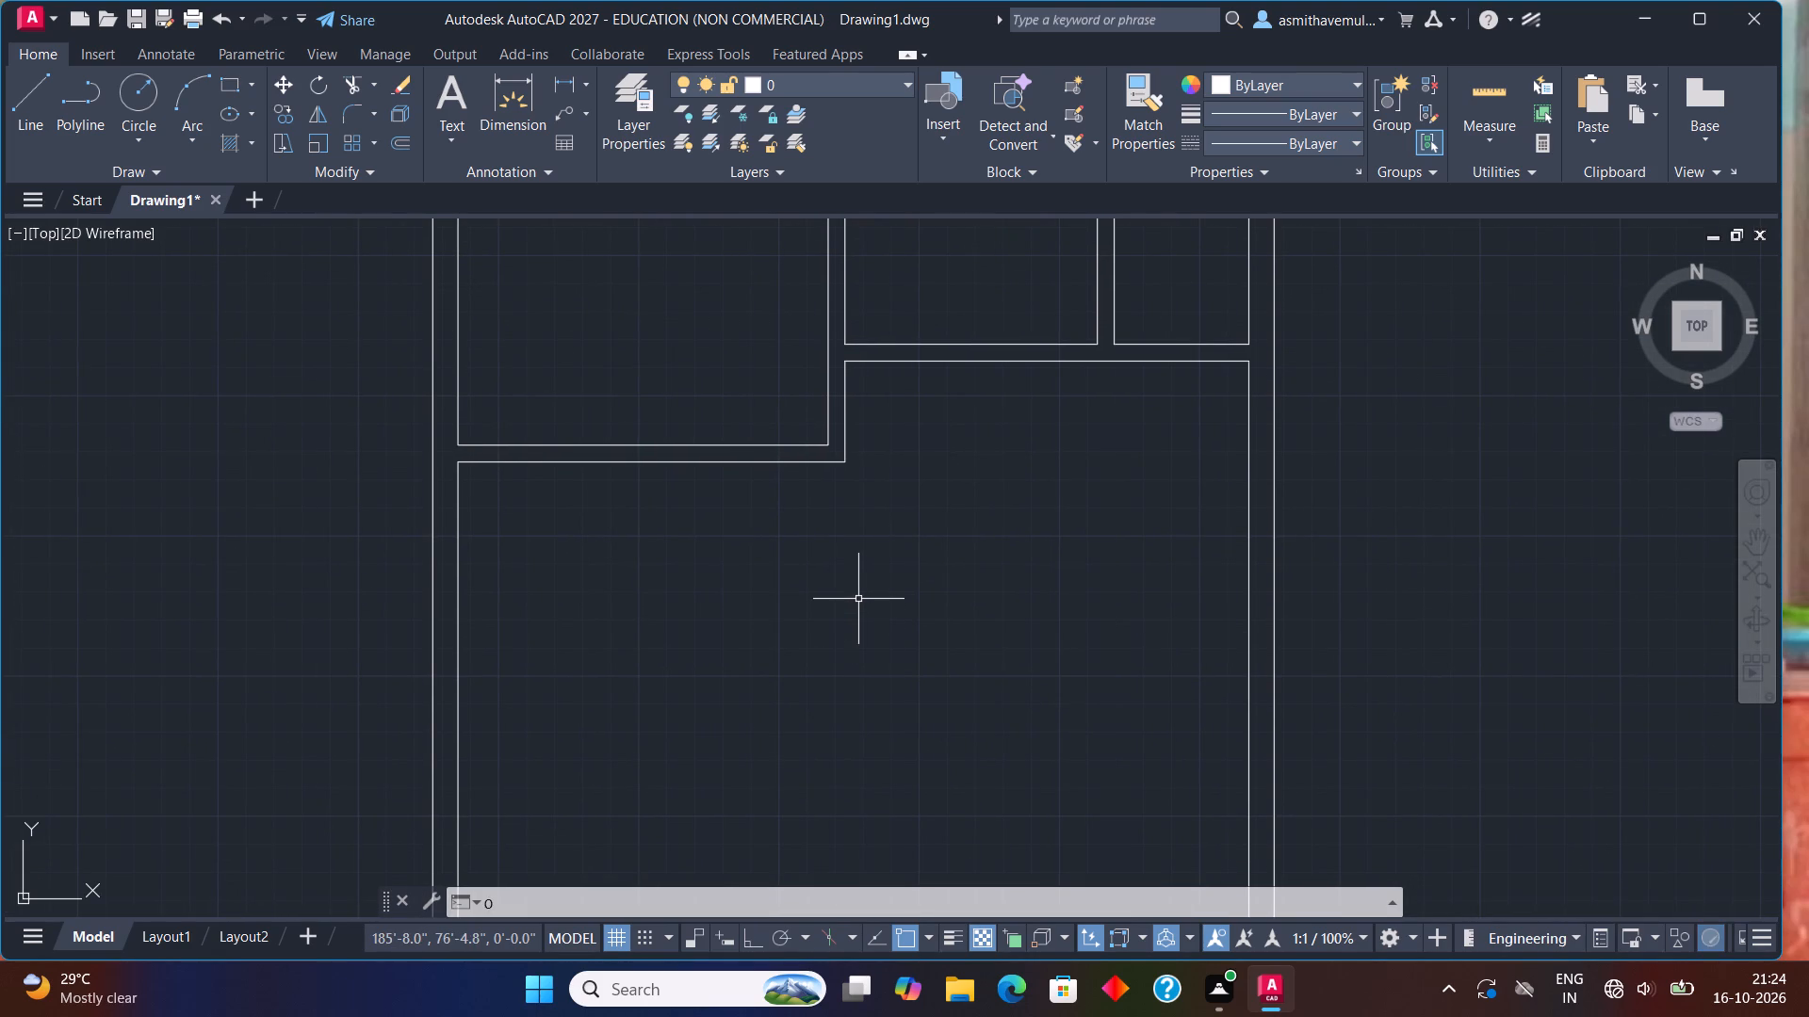
{"action": "key", "text": "Return"}
{"action": "key", "text": "2"}
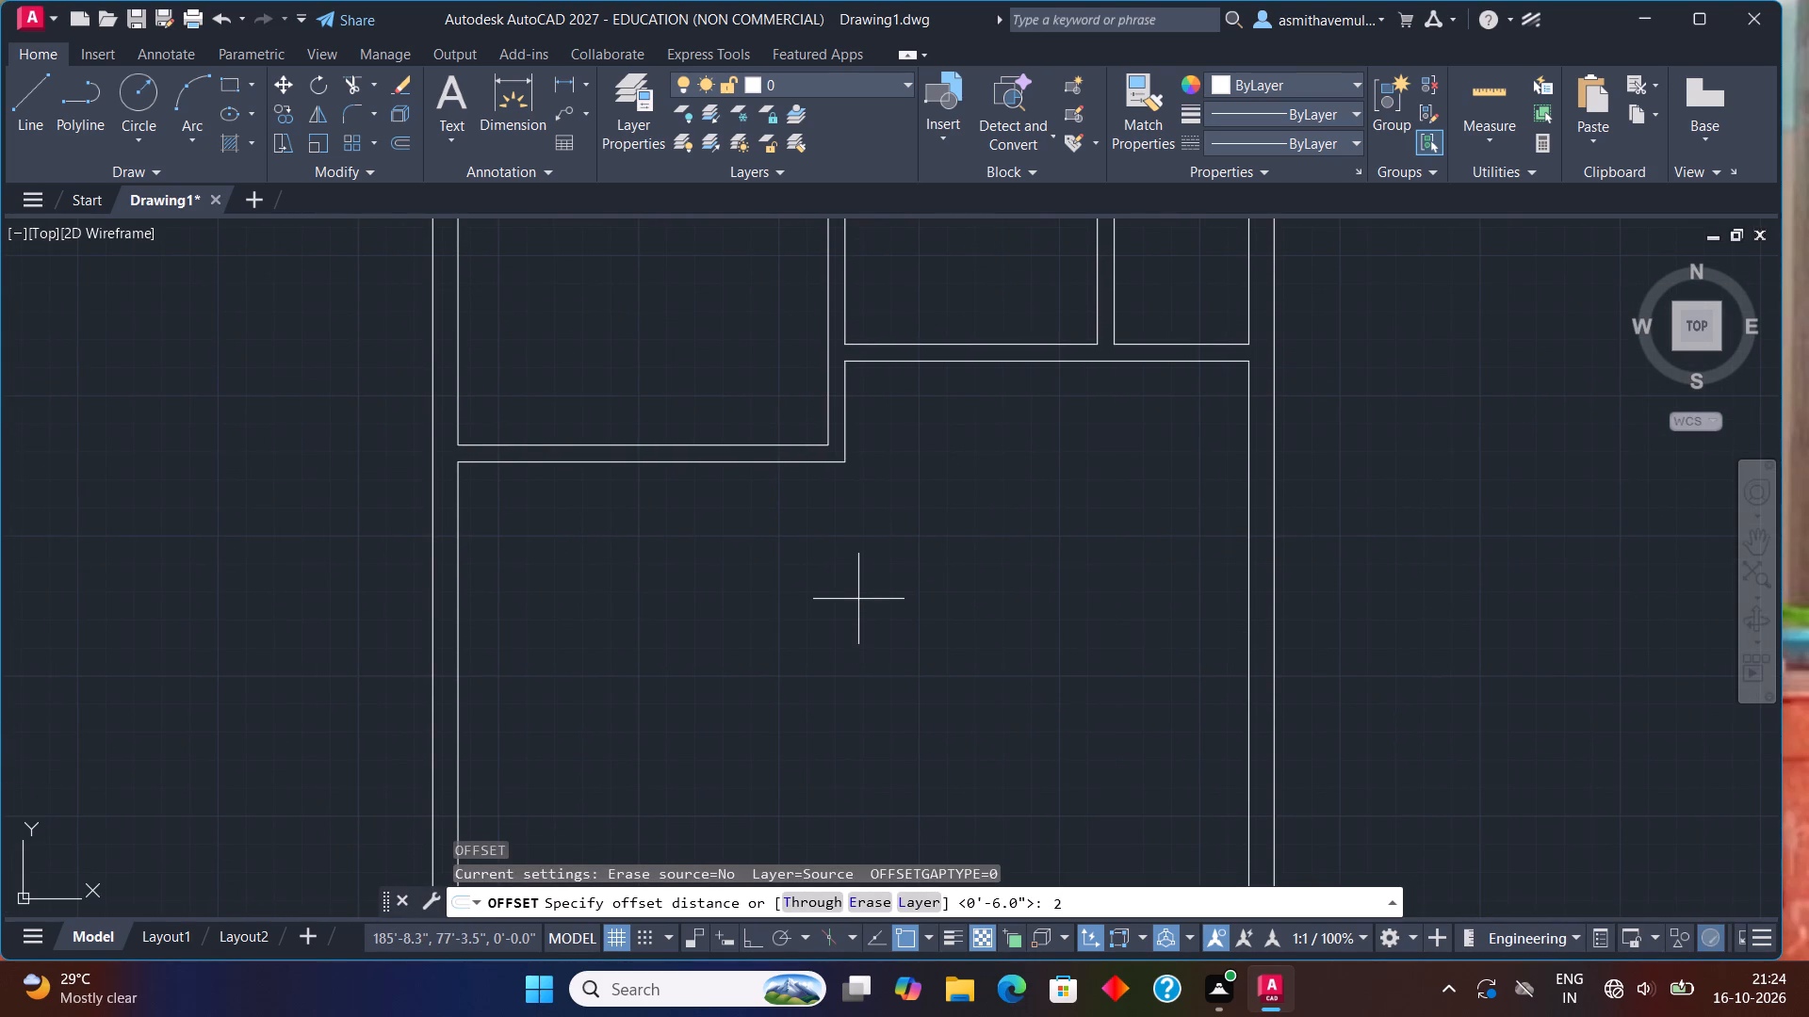
{"action": "key", "text": "BackSpace"}
{"action": "type", "text": "12"}
{"action": "key", "text": "apostrophe"}
{"action": "key", "text": "Return"}
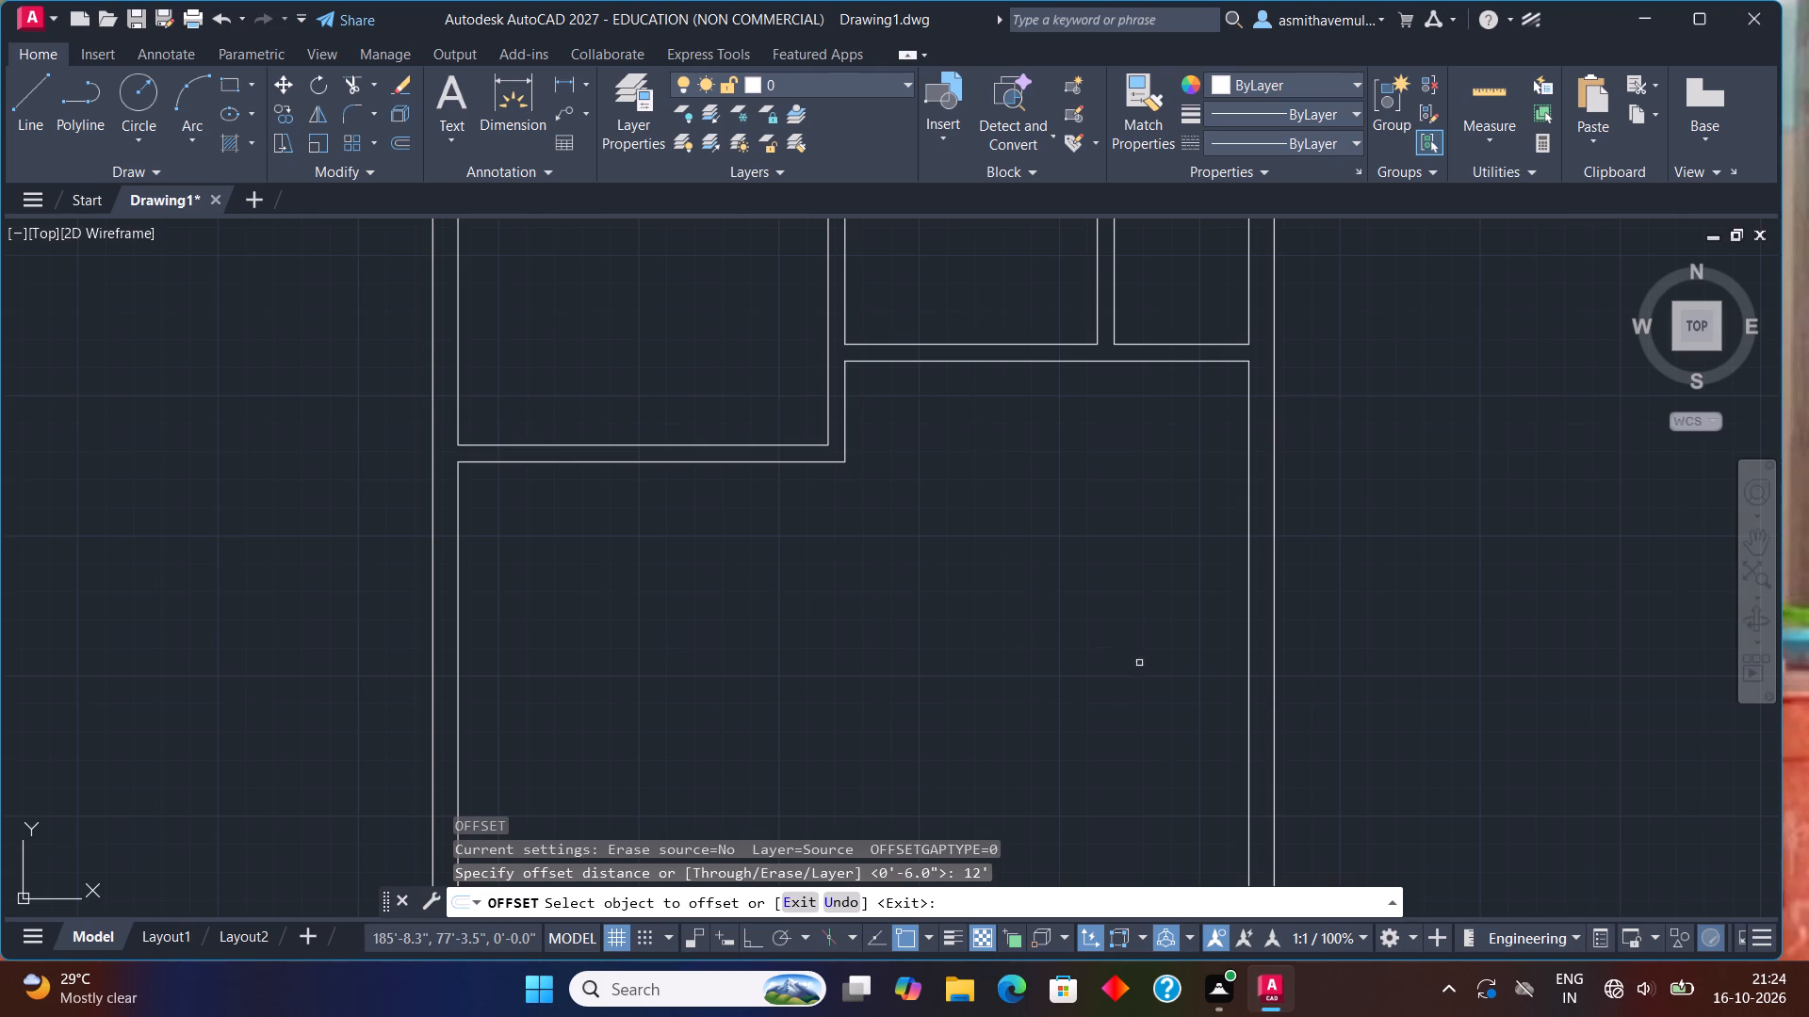
{"action": "left_click", "coordinate": [1248, 681]}
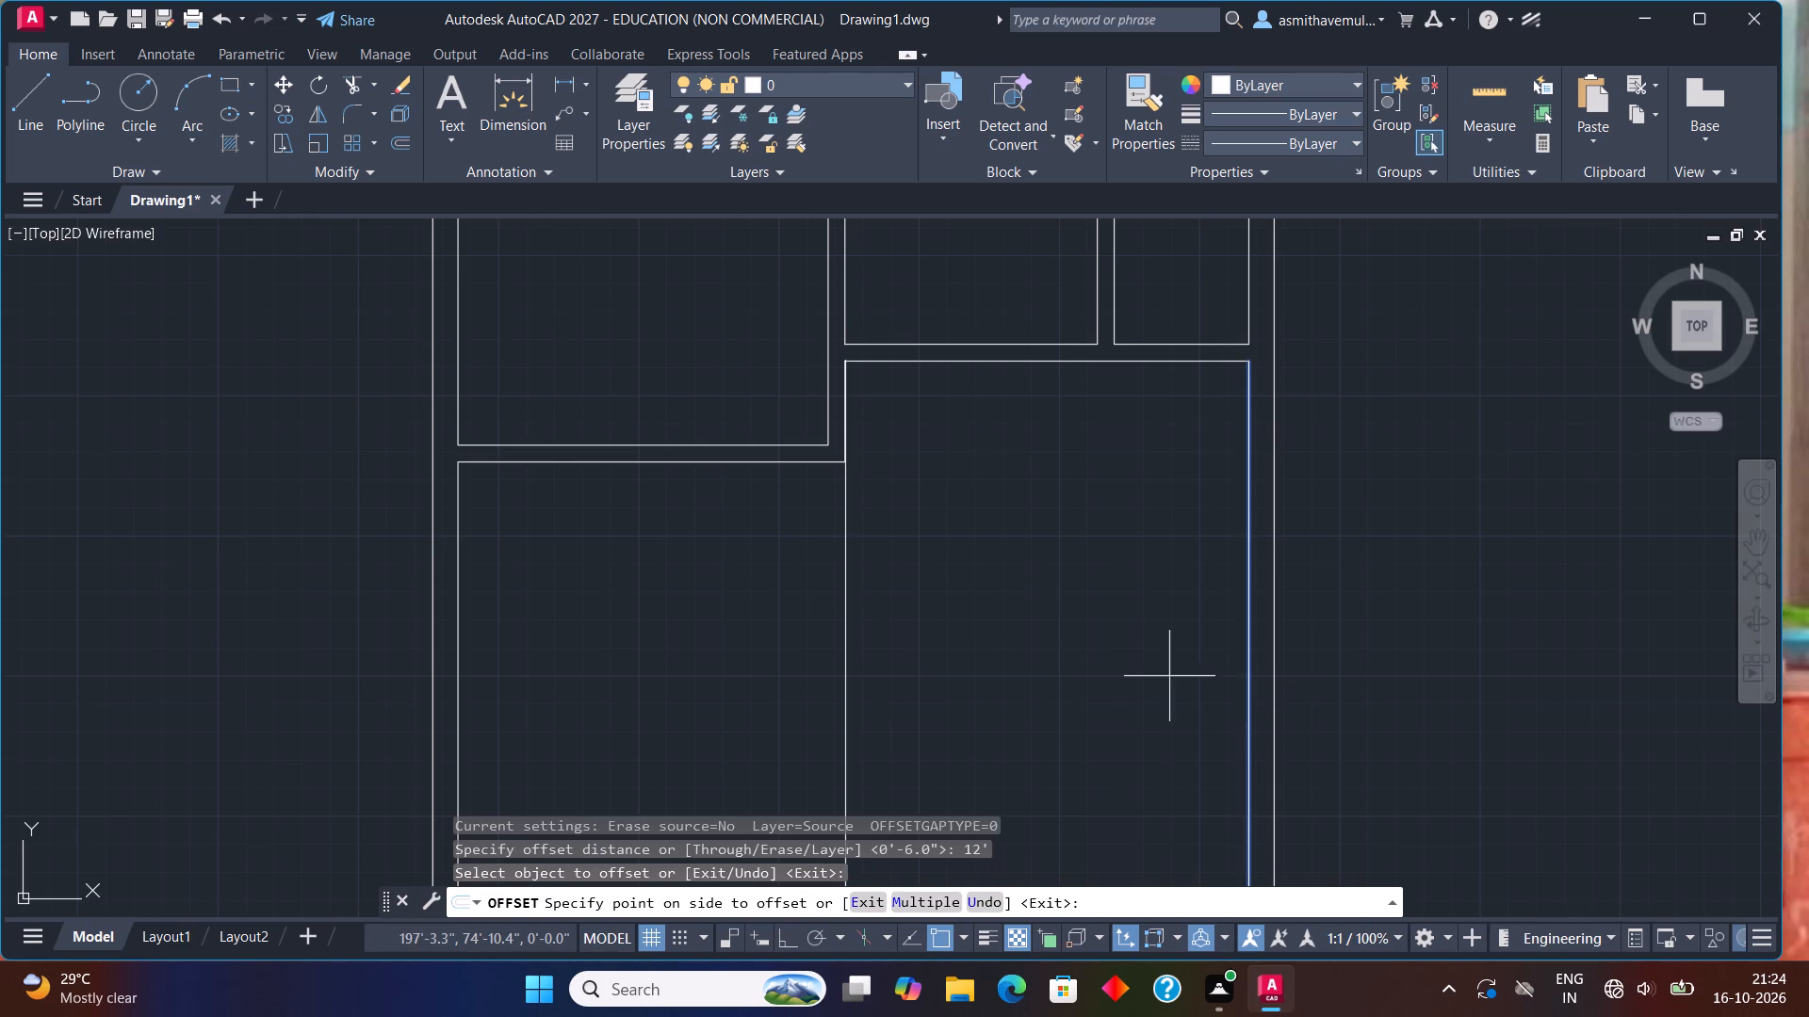
{"action": "left_click", "coordinate": [1094, 678]}
{"action": "key", "text": "grave"}
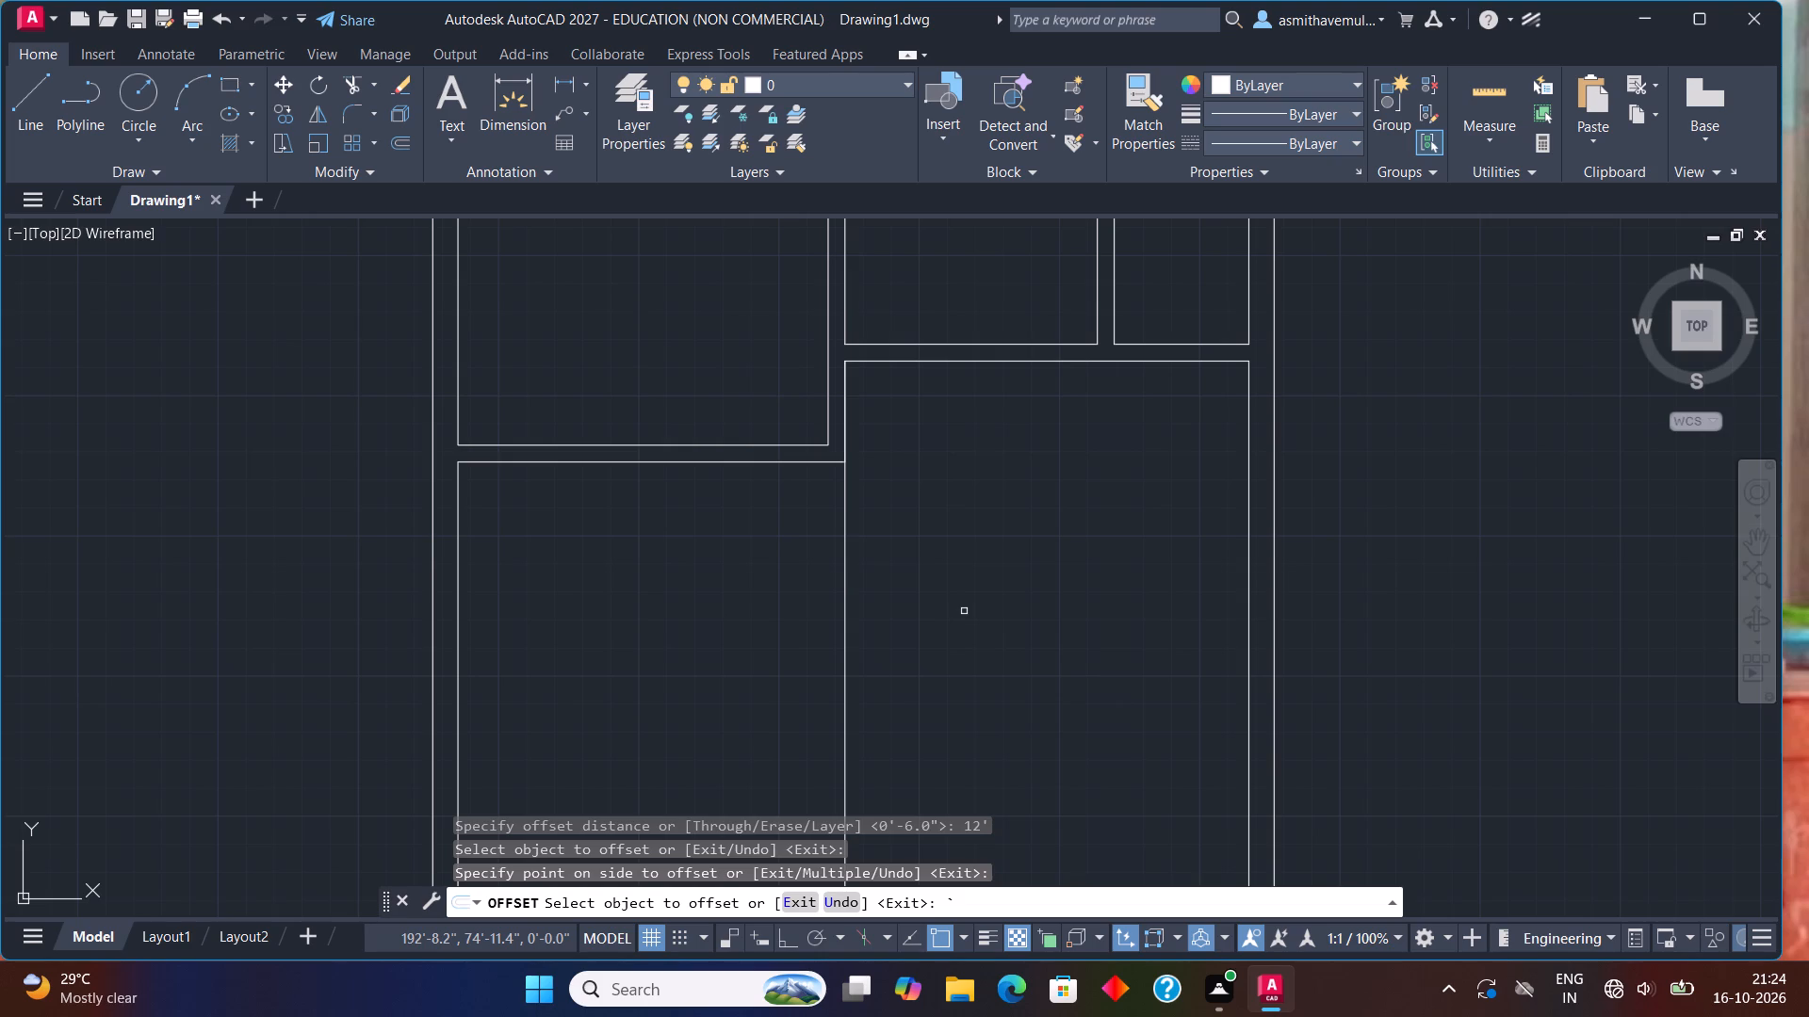
{"action": "key", "text": "Escape"}
Offset the lower face of the upper horizontal partition 10' downward to add a horizontal partition line.
{"action": "key", "text": "o"}
{"action": "key", "text": "Return"}
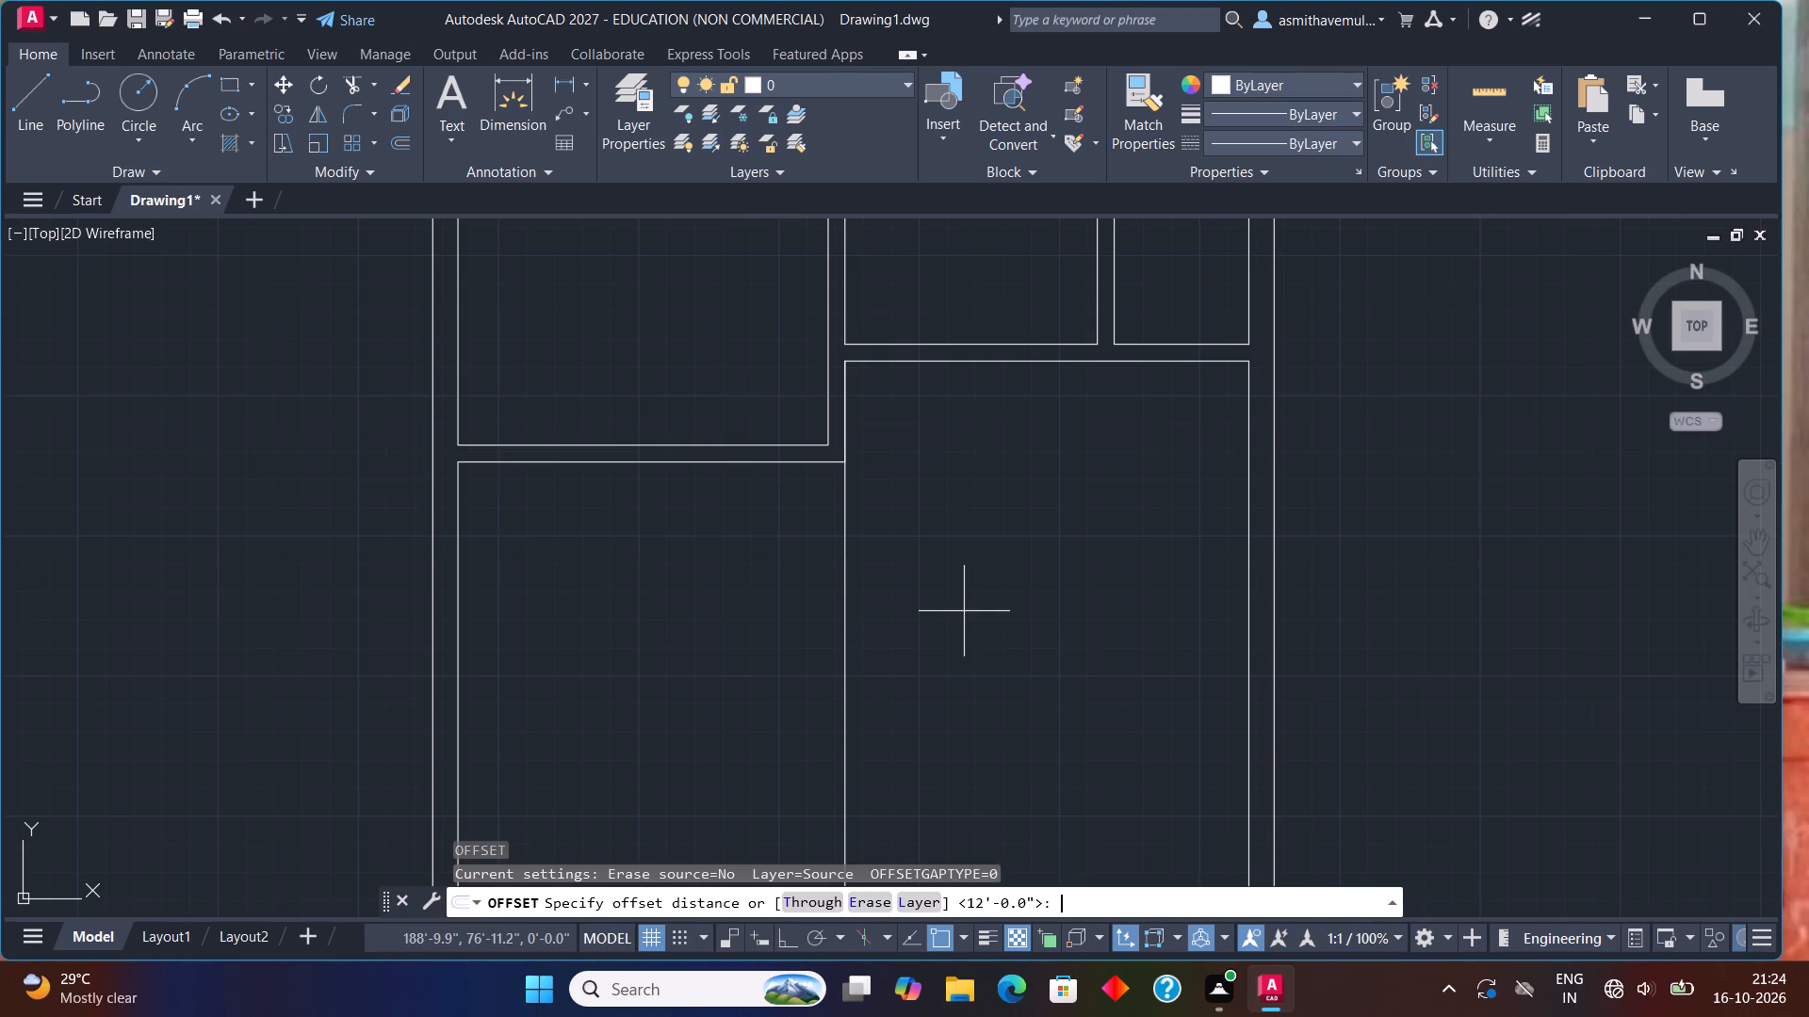
{"action": "key", "text": "1"}
{"action": "type", "text": "0'"}
{"action": "key", "text": "Return"}
{"action": "left_click", "coordinate": [1005, 360]}
{"action": "left_click", "coordinate": [1013, 468]}
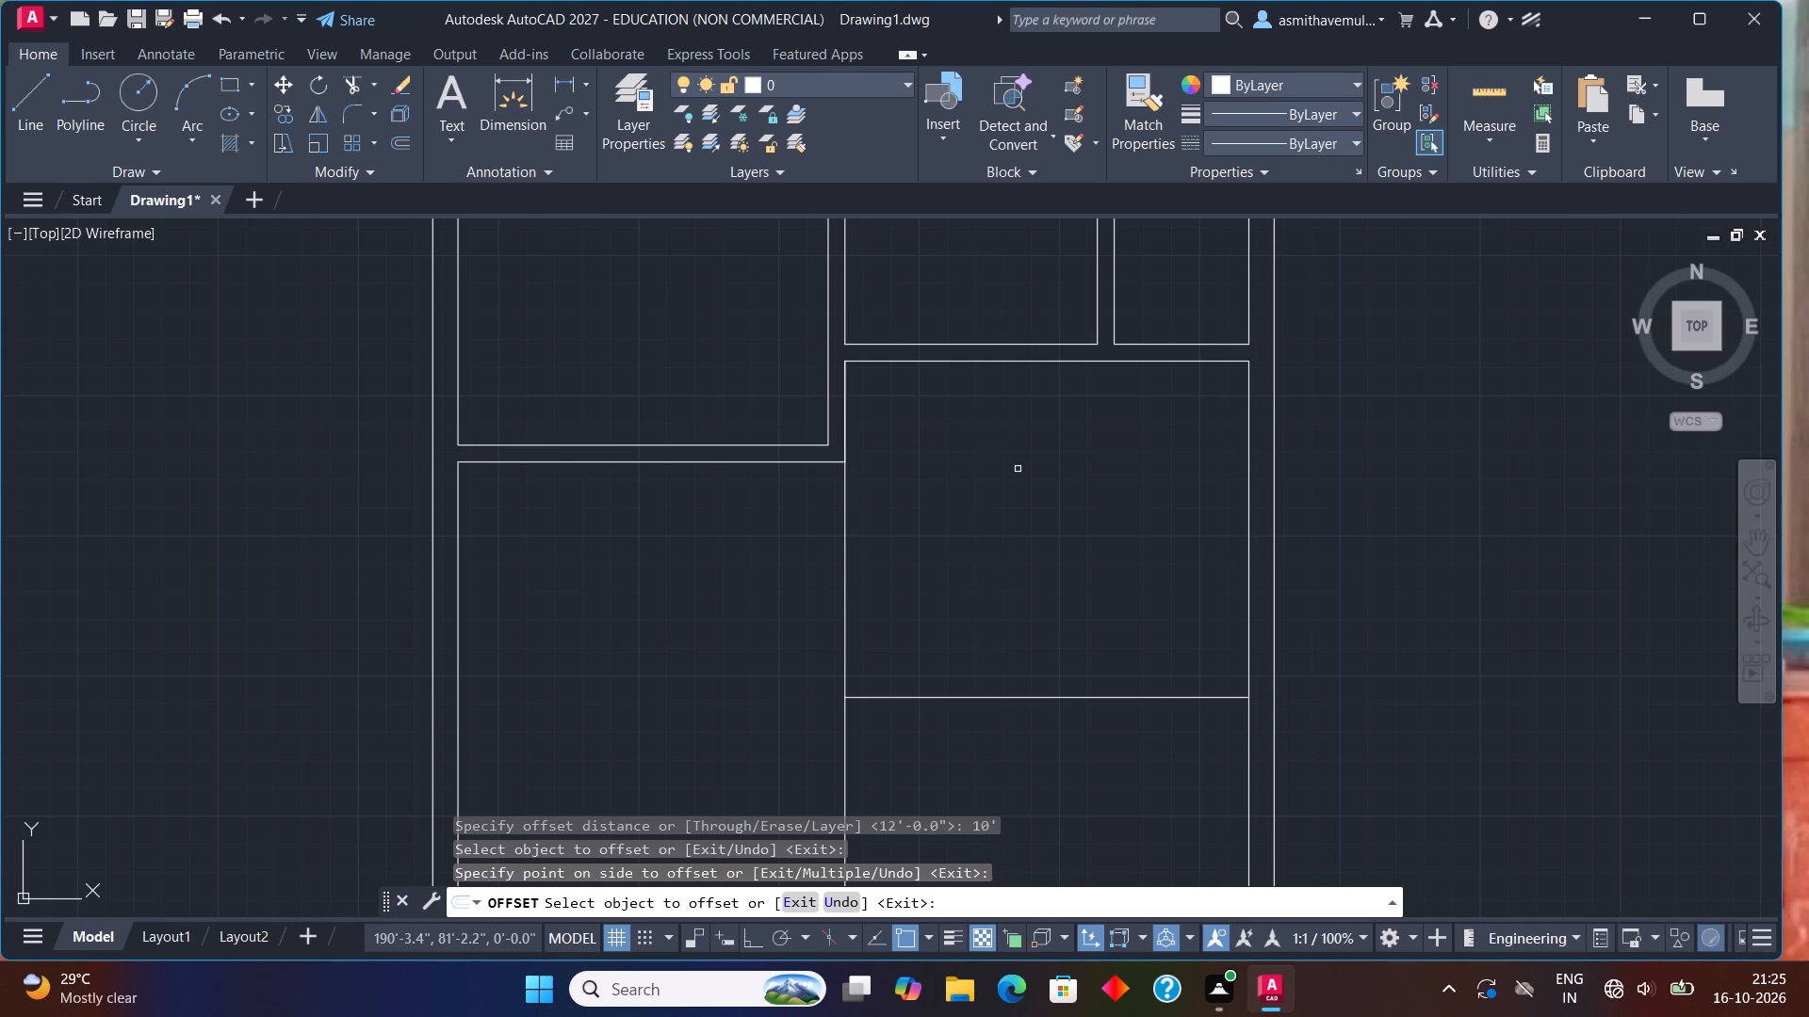
{"action": "key", "text": "Escape"}
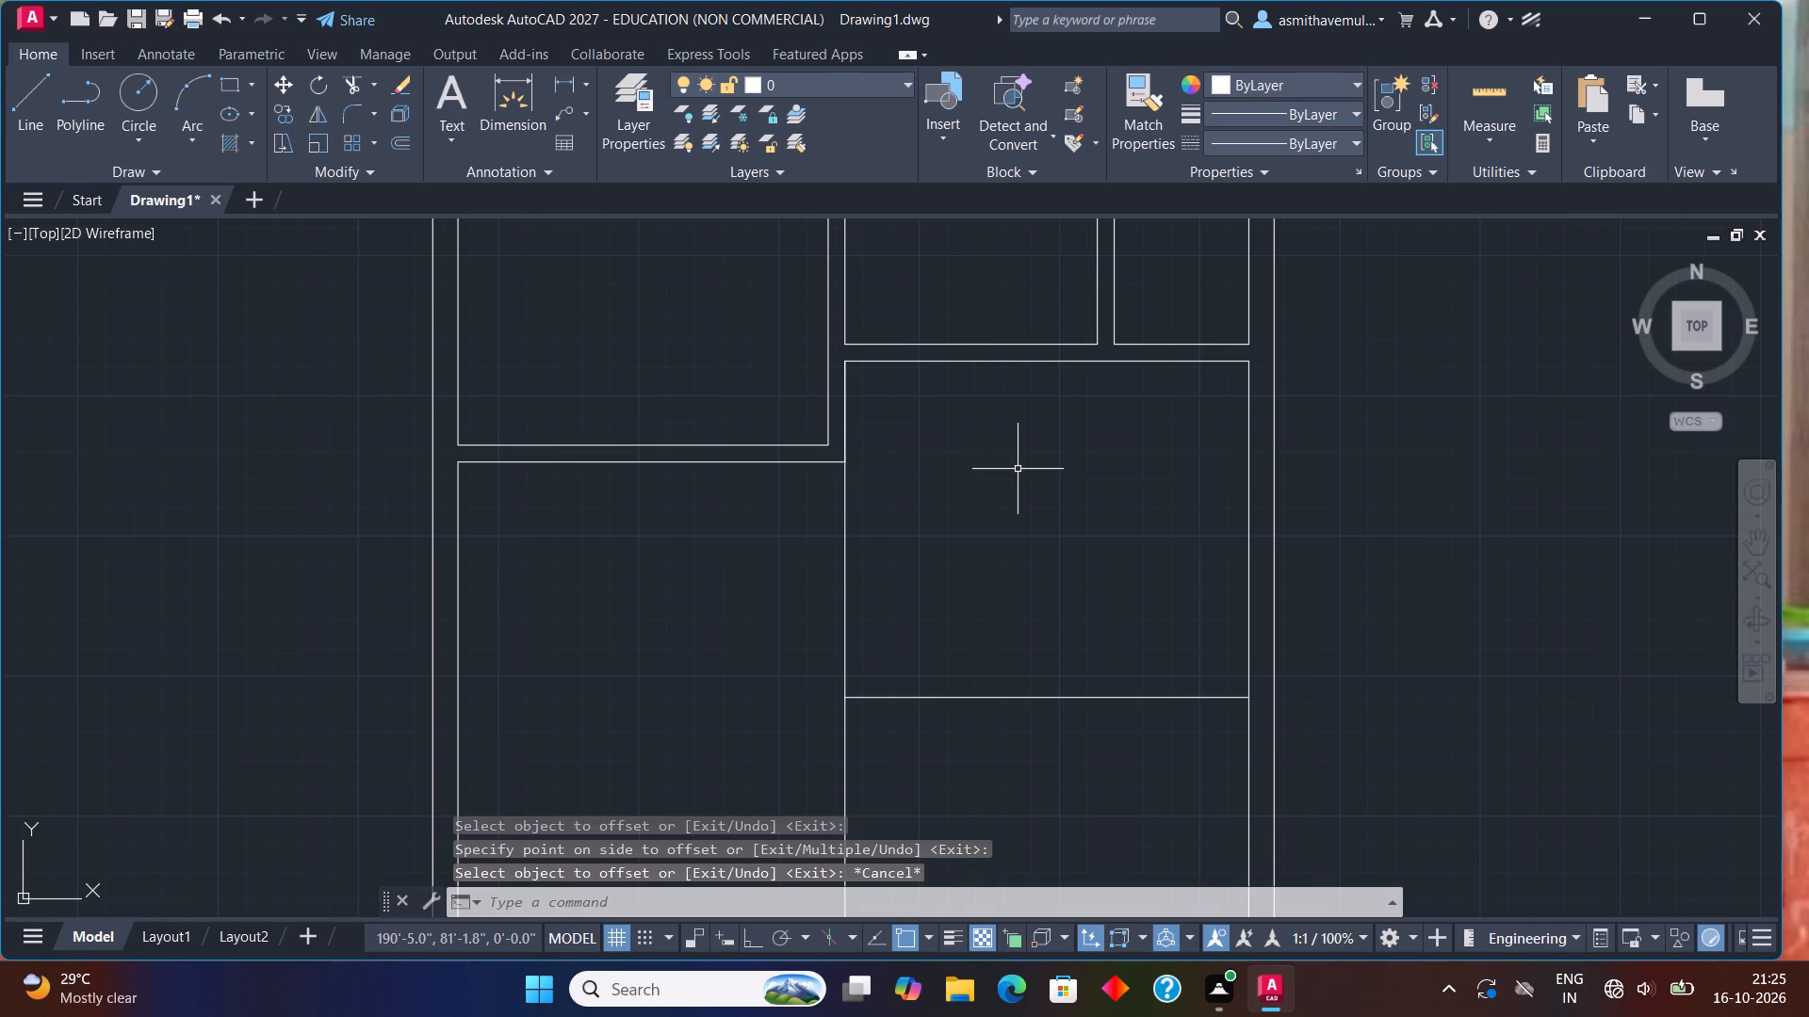
Offset the new horizontal partition line 6" downward and the new vertical partition line 6" to the west for wall thickness.
{"action": "key", "text": "o"}
{"action": "key", "text": "Return"}
{"action": "key", "text": "6"}
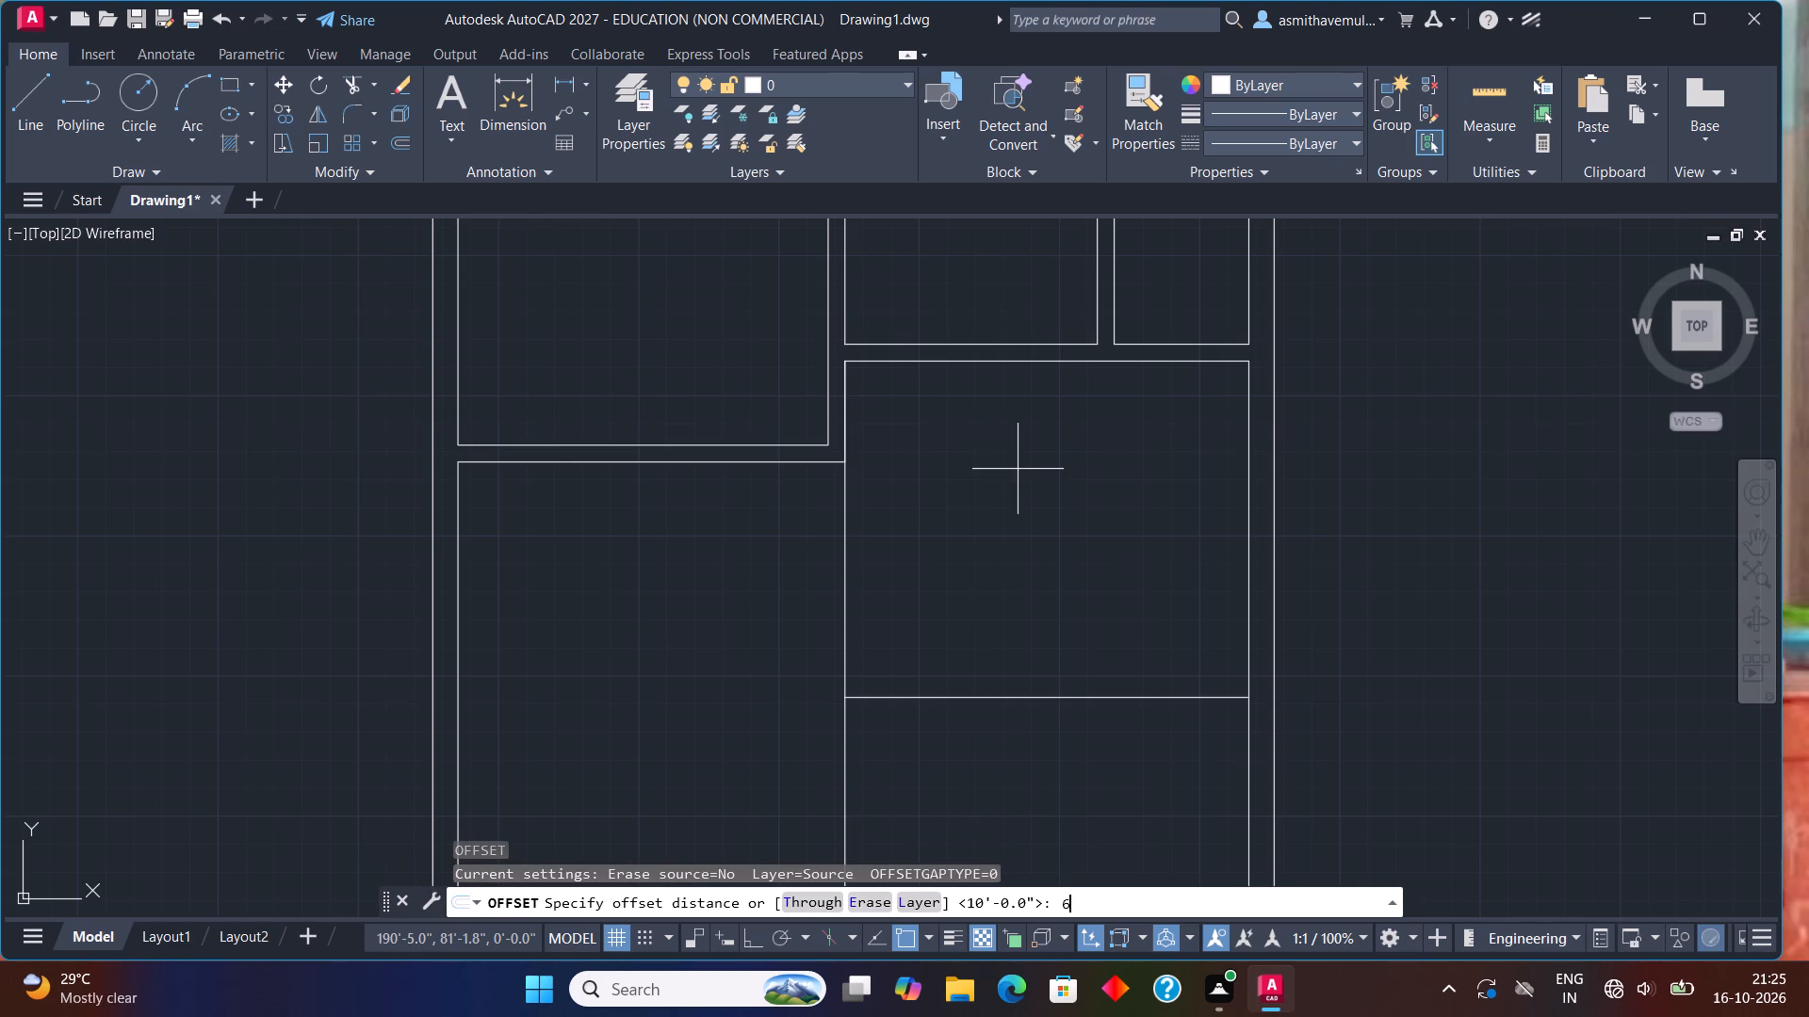
{"action": "key", "text": "shift+quotedbl"}
{"action": "key", "text": "Return"}
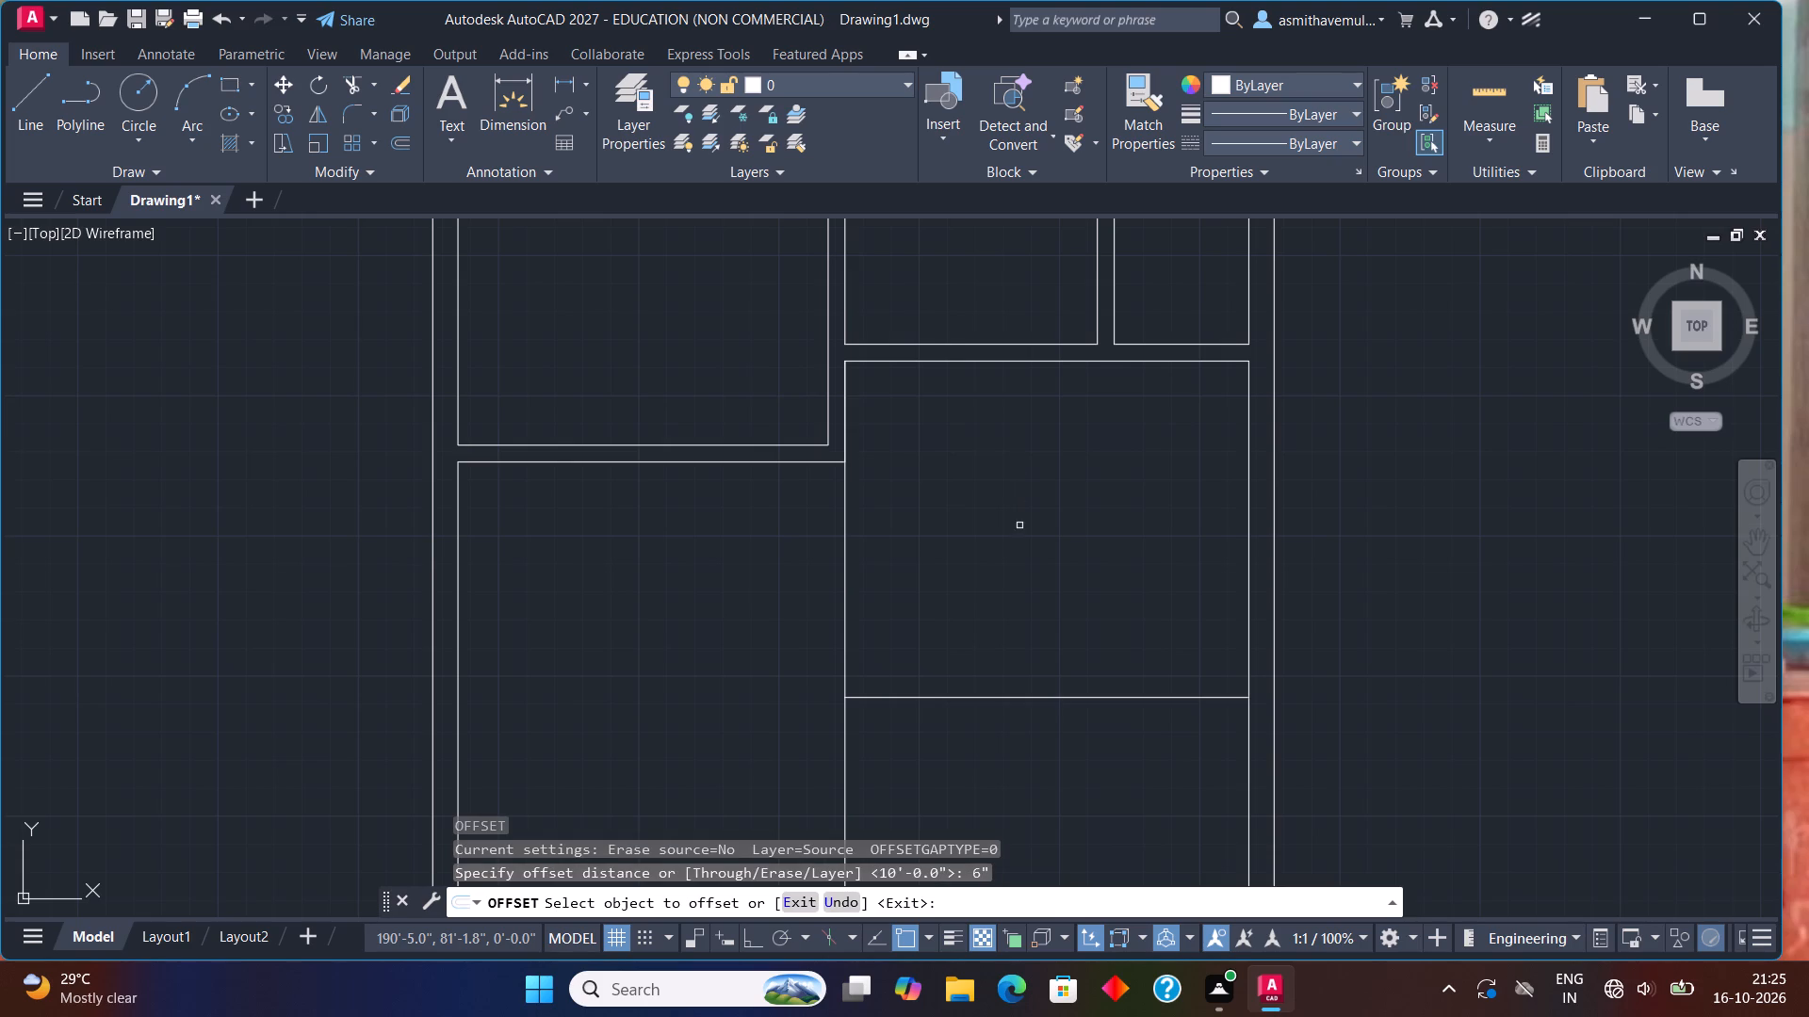
{"action": "left_click", "coordinate": [1047, 696]}
{"action": "left_click", "coordinate": [1068, 788]}
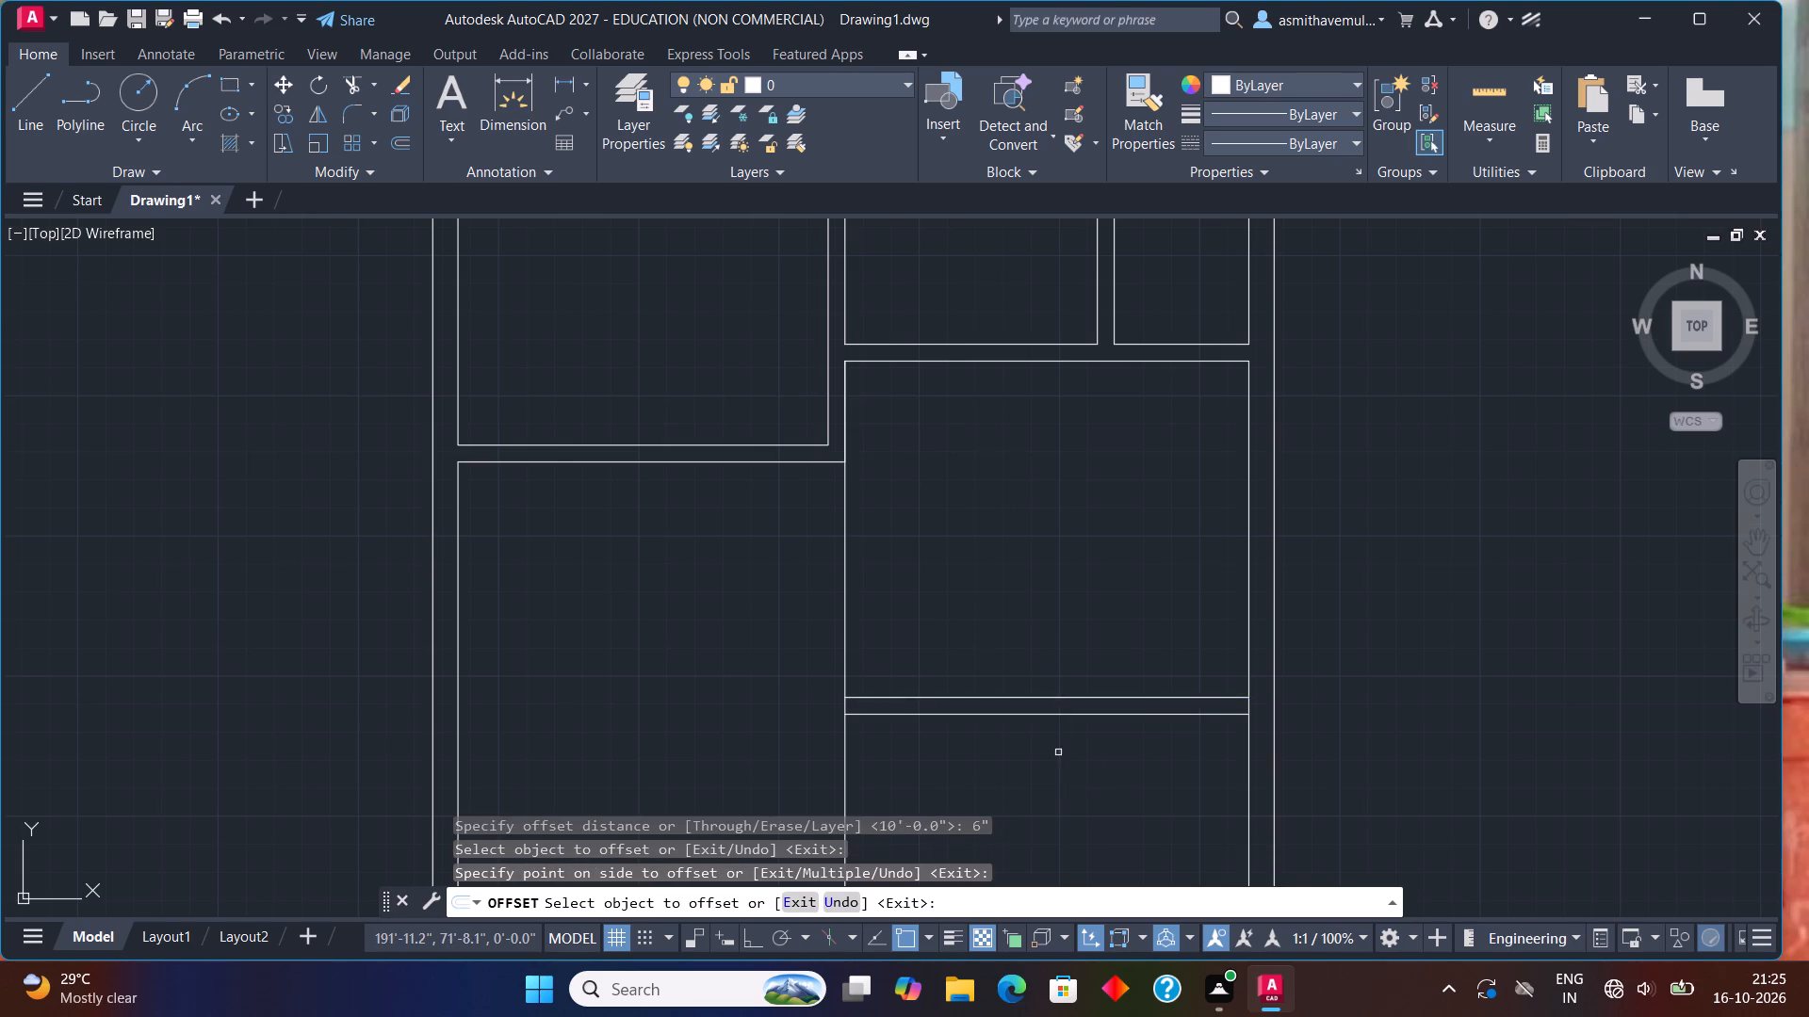
{"action": "left_click", "coordinate": [843, 557]}
{"action": "left_click", "coordinate": [821, 553]}
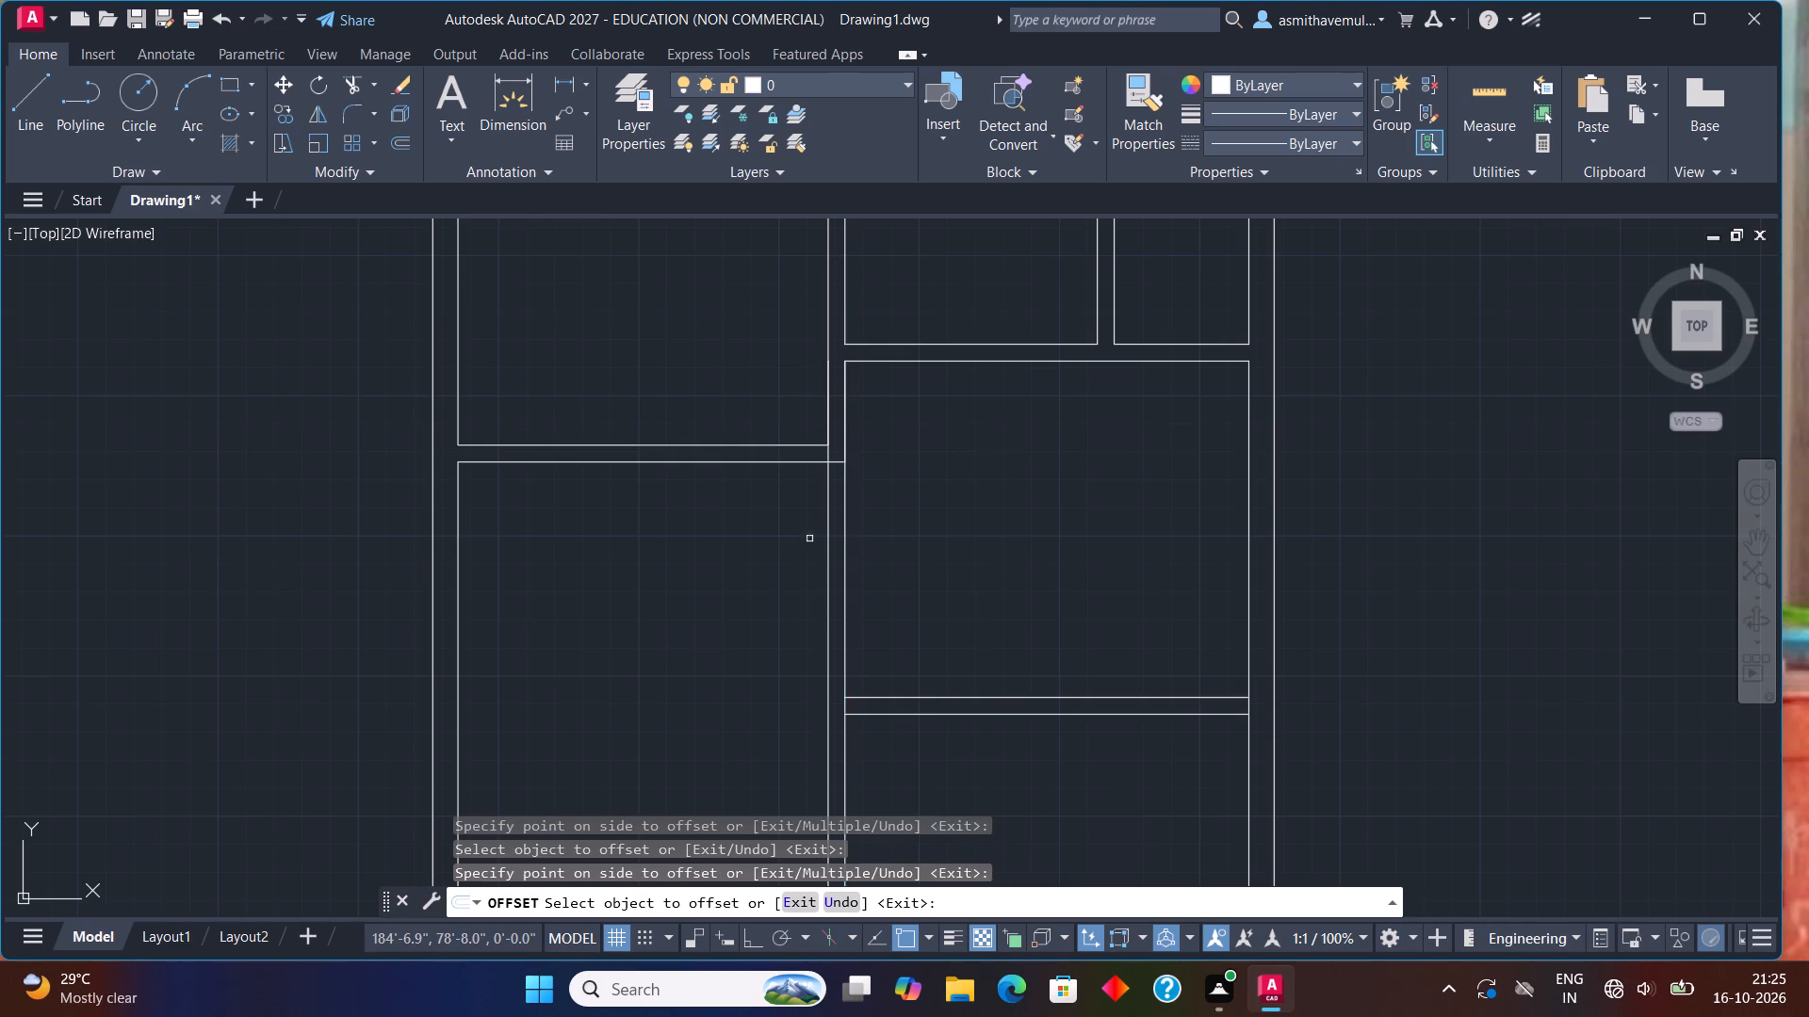
{"action": "scroll", "coordinate": [823, 531], "scroll_direction": "up", "scroll_amount": 1}
{"action": "middle_click", "coordinate": [827, 525]}
{"action": "scroll", "coordinate": [827, 525], "scroll_direction": "up", "scroll_amount": 1}
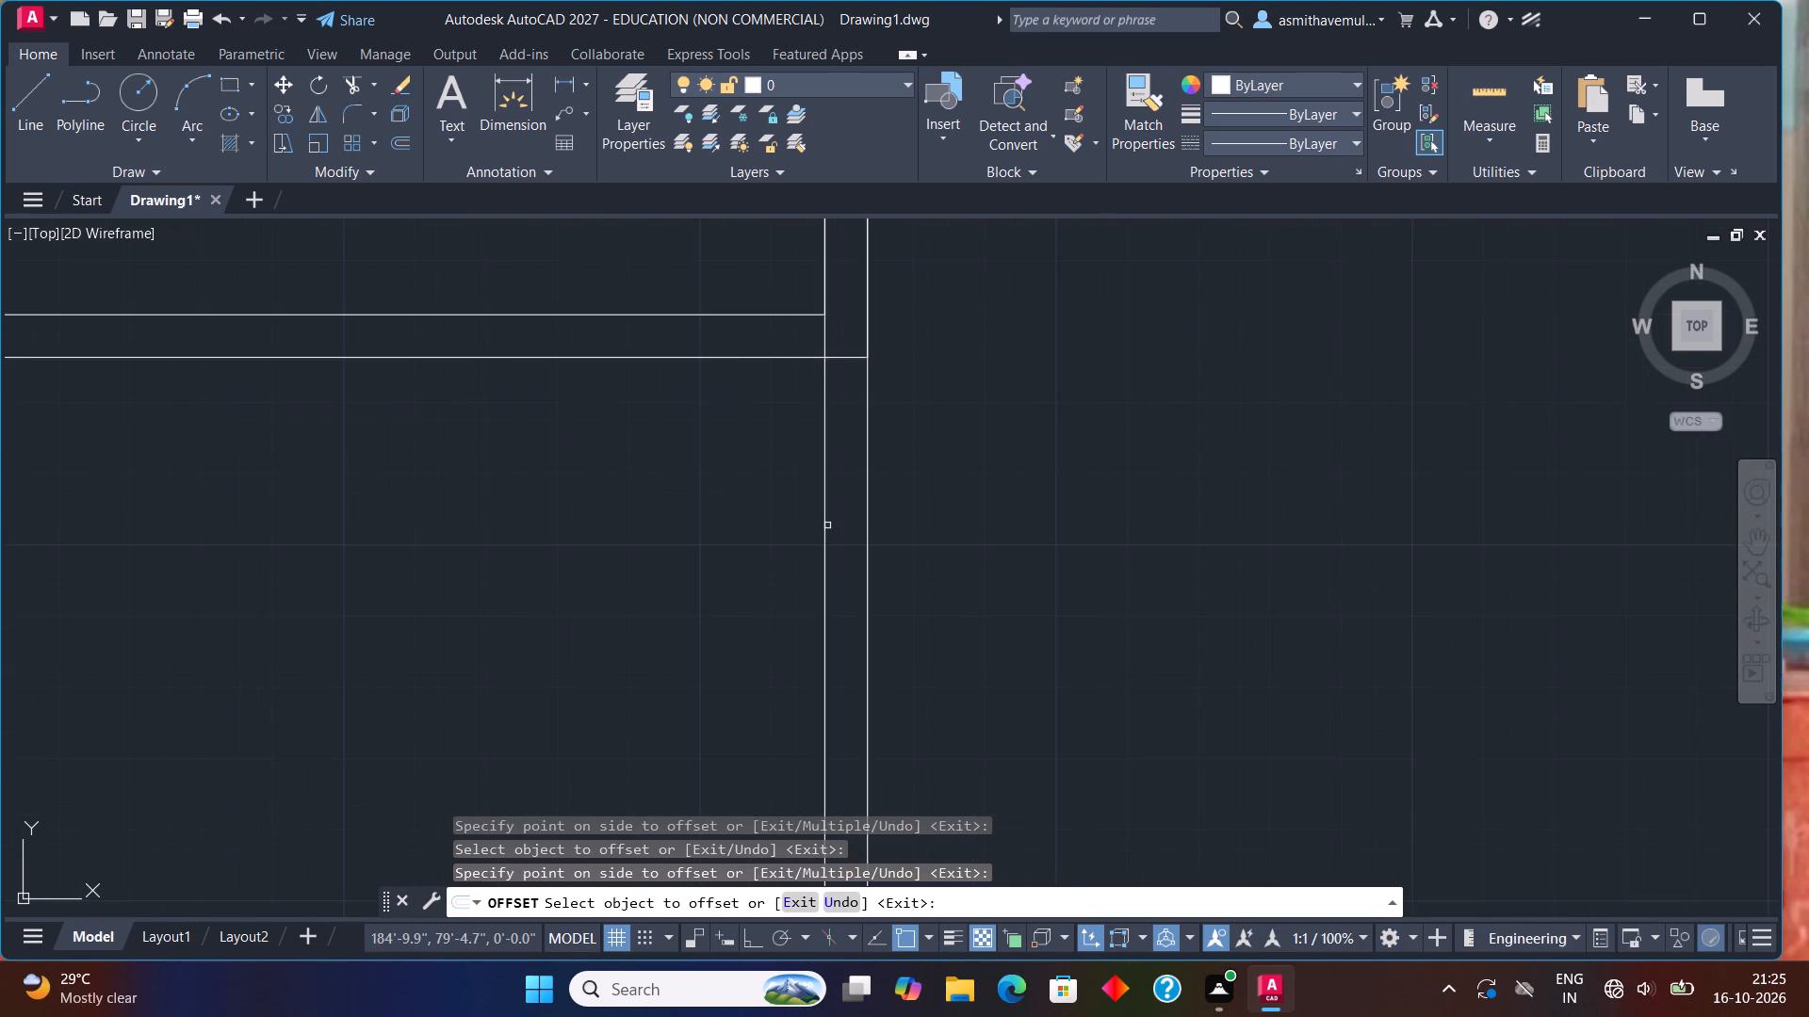
{"action": "key", "text": "Escape"}
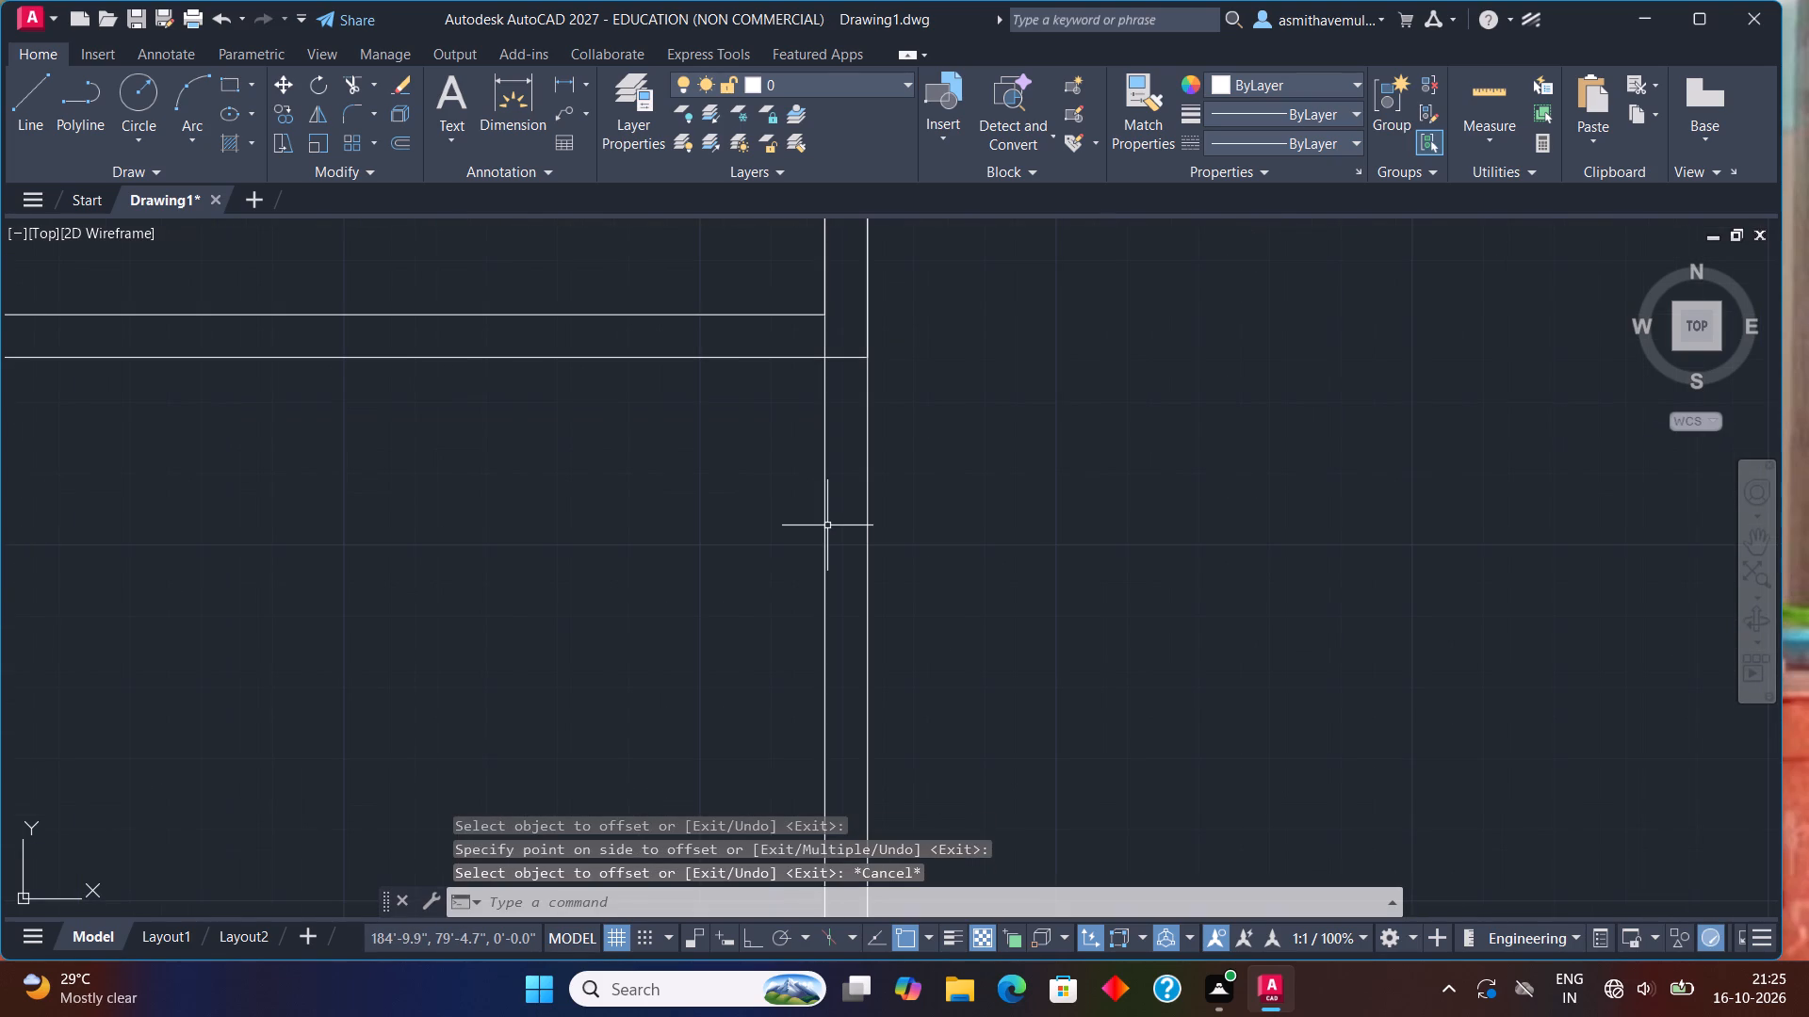
Delete the two offset vertical partition lines running south from the upper horizontal partition's lower face.
{"action": "scroll", "coordinate": [825, 516], "scroll_direction": "down", "scroll_amount": 2}
{"action": "left_click_drag", "start_coordinate": [862, 546], "coordinate": [688, 585]}
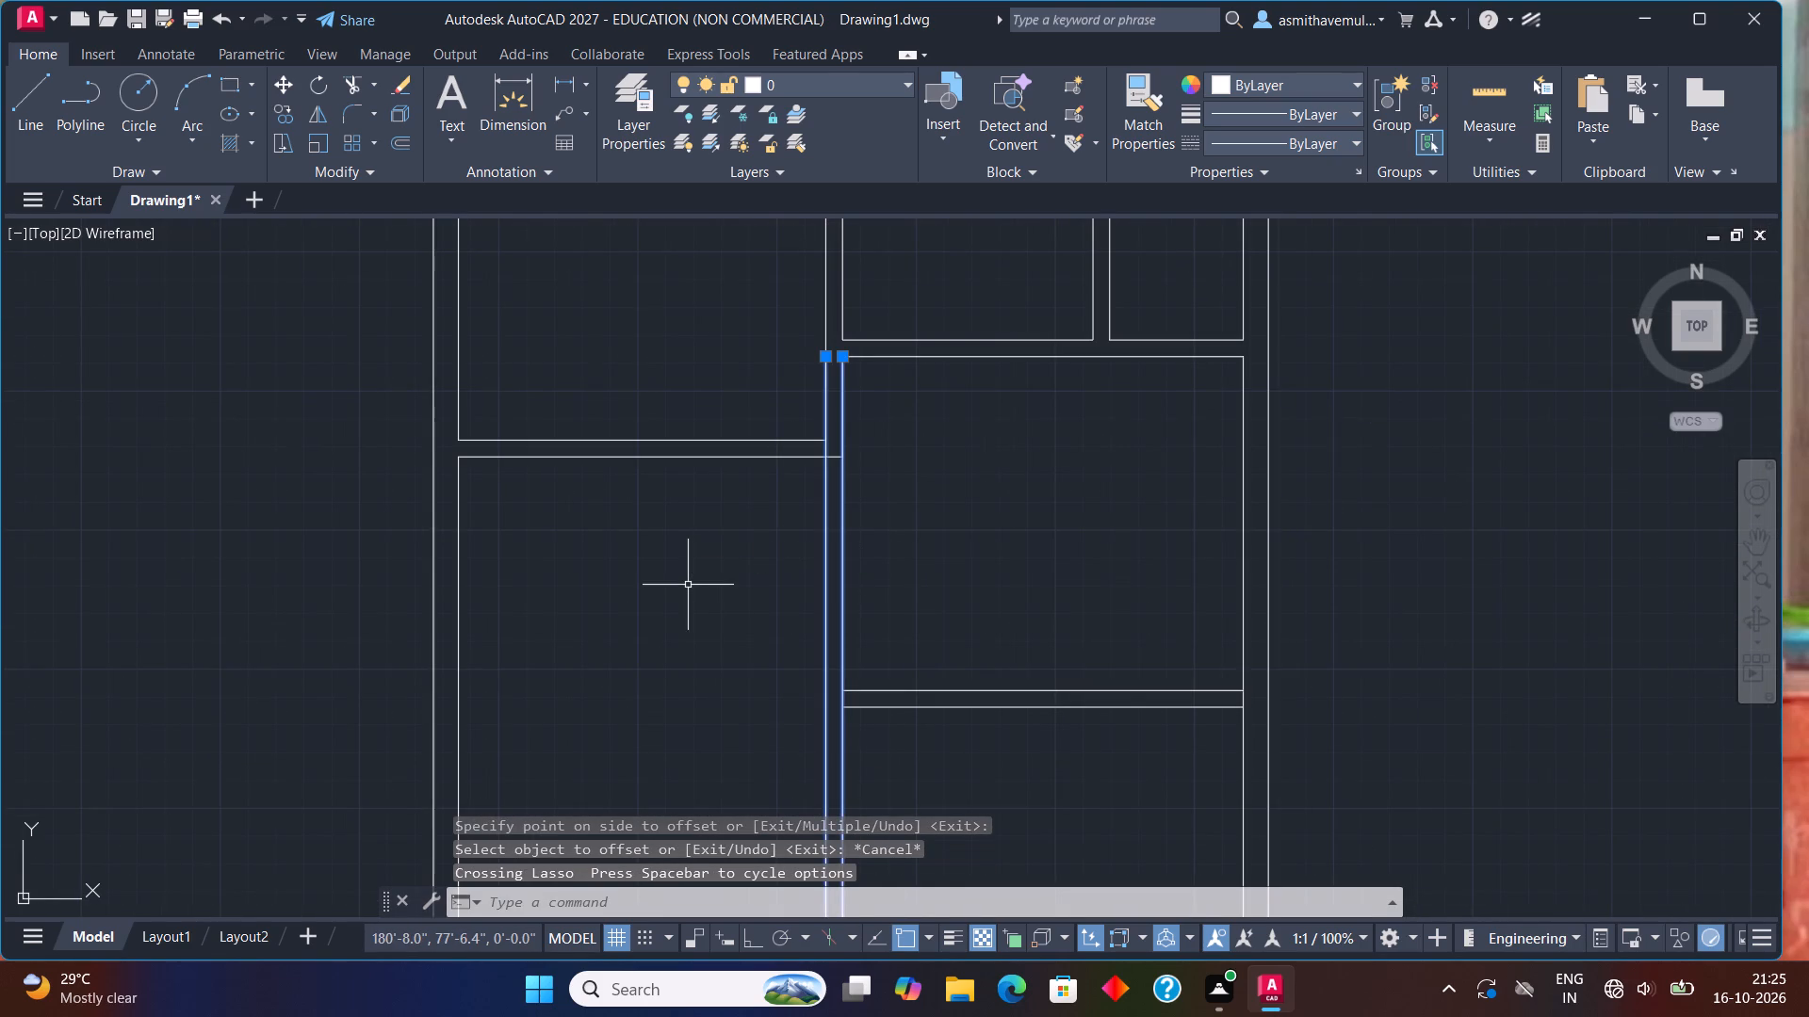
{"action": "key", "text": "Delete"}
Extend both faces of the central vertical partition down to the south inner wall, and the lower horizontal partition's bottom line to its west face.
{"action": "type", "text": "EXTEND"}
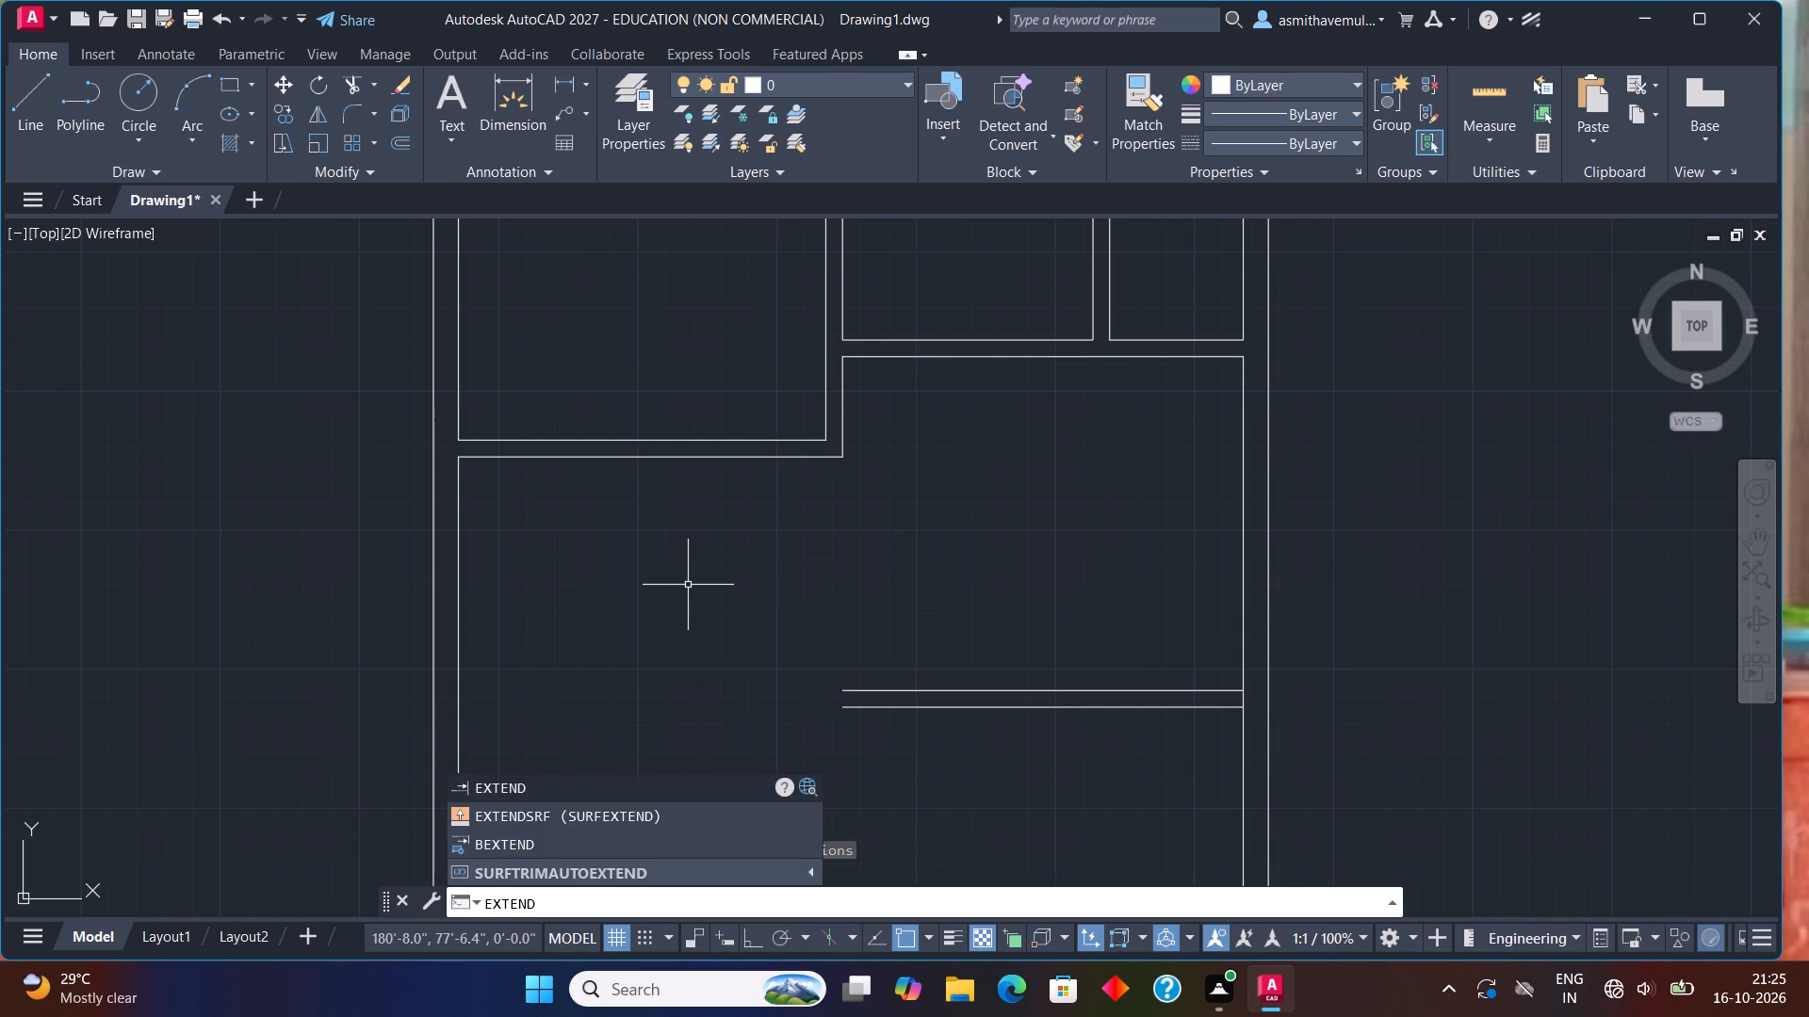
{"action": "key", "text": "Return"}
{"action": "middle_click_drag", "start_coordinate": [794, 589], "coordinate": [863, 440]}
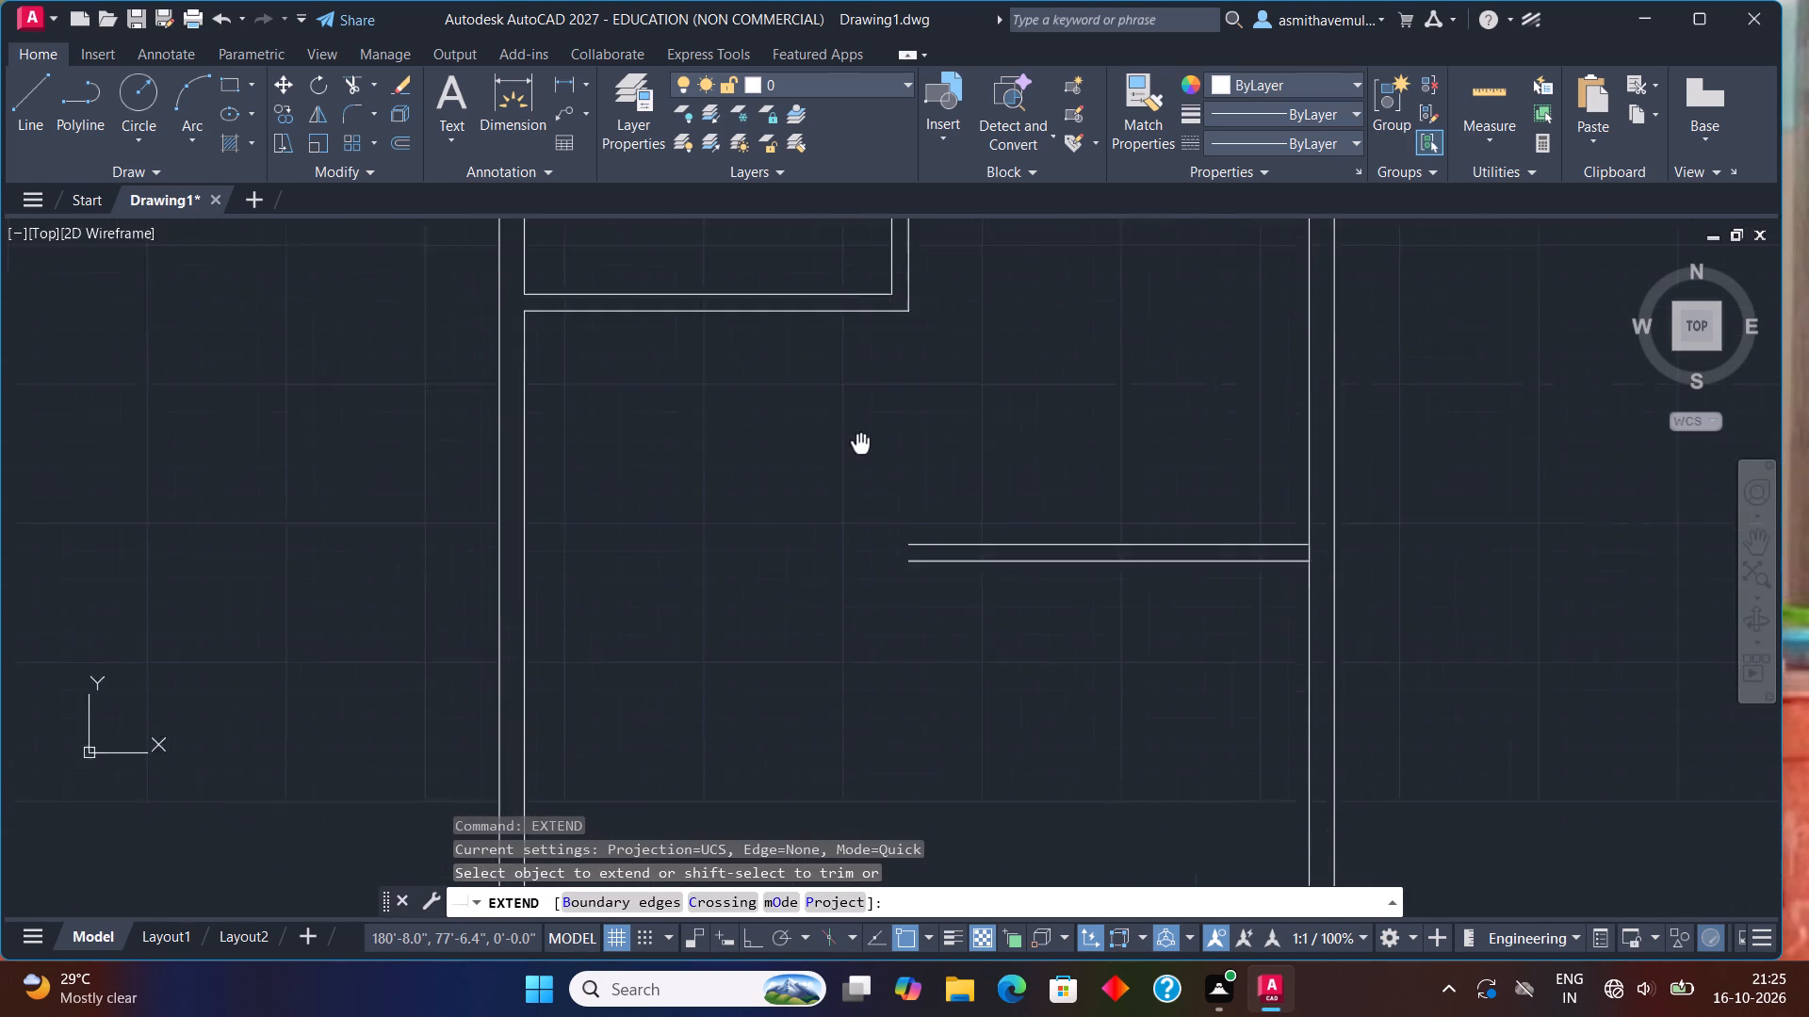
{"action": "middle_click_drag", "start_coordinate": [863, 440], "coordinate": [880, 410]}
{"action": "scroll", "coordinate": [881, 410], "scroll_direction": "down", "scroll_amount": 2}
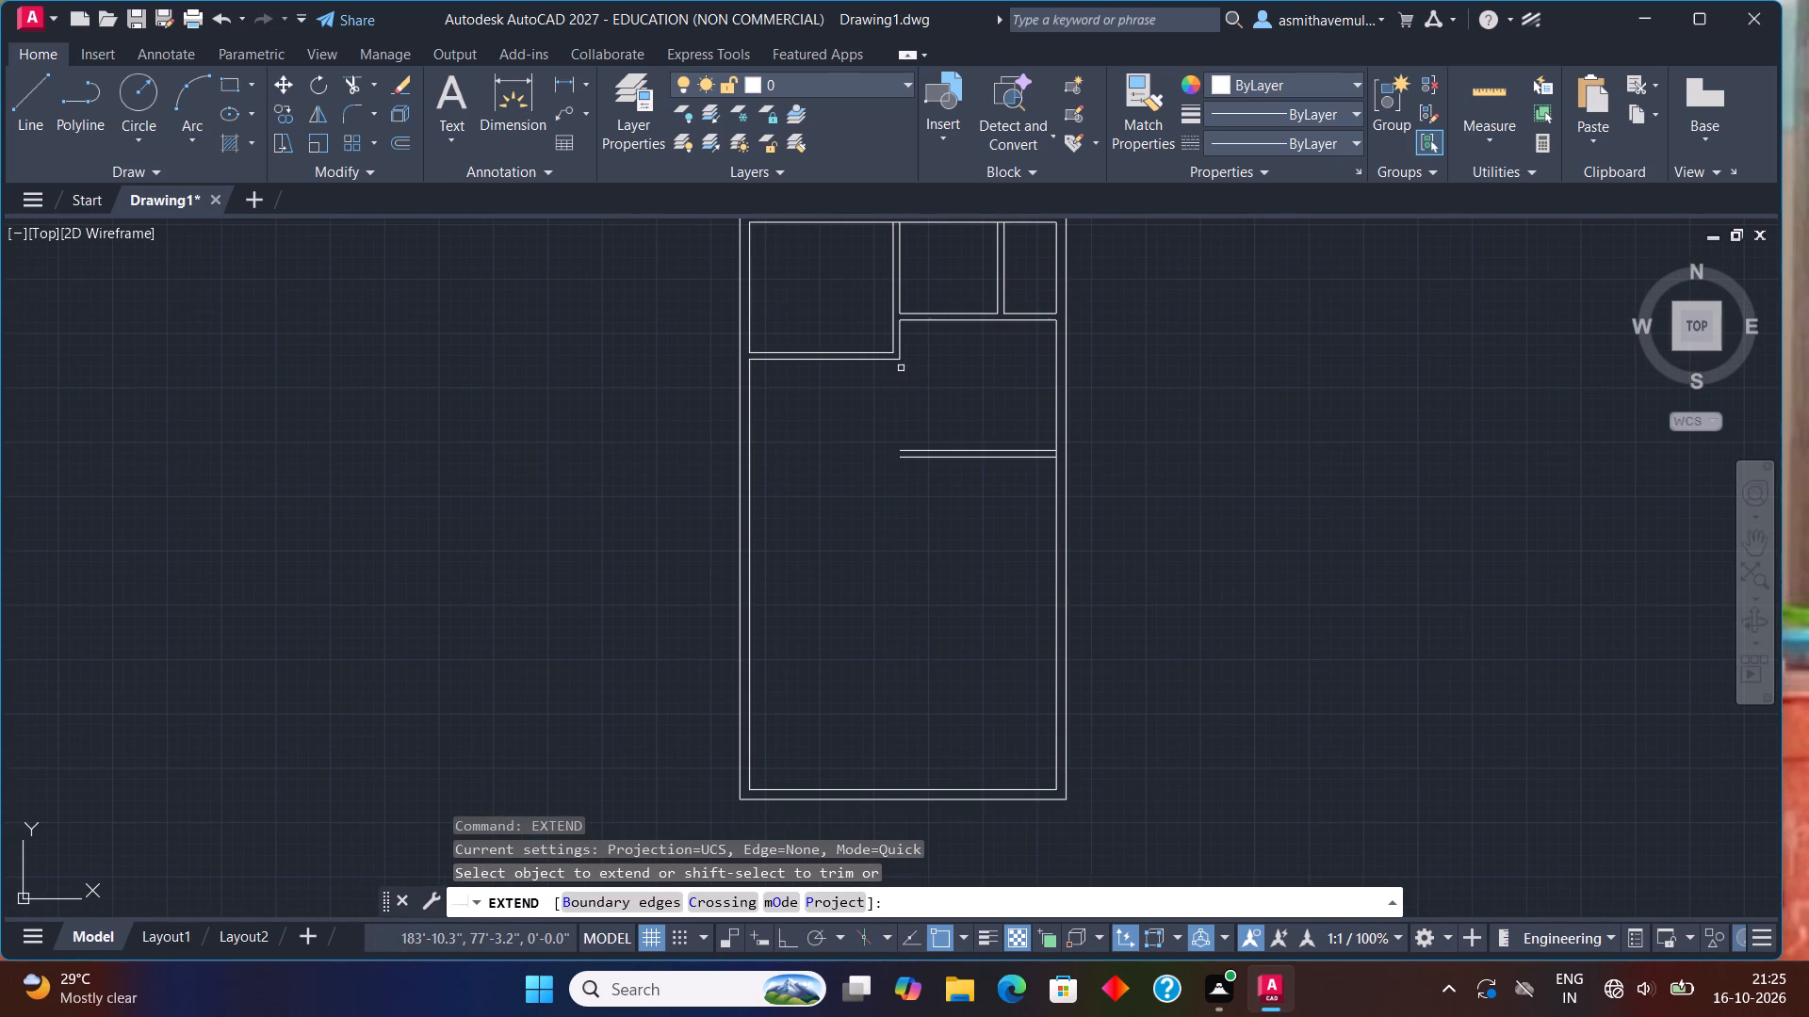
{"action": "left_click", "coordinate": [901, 354]}
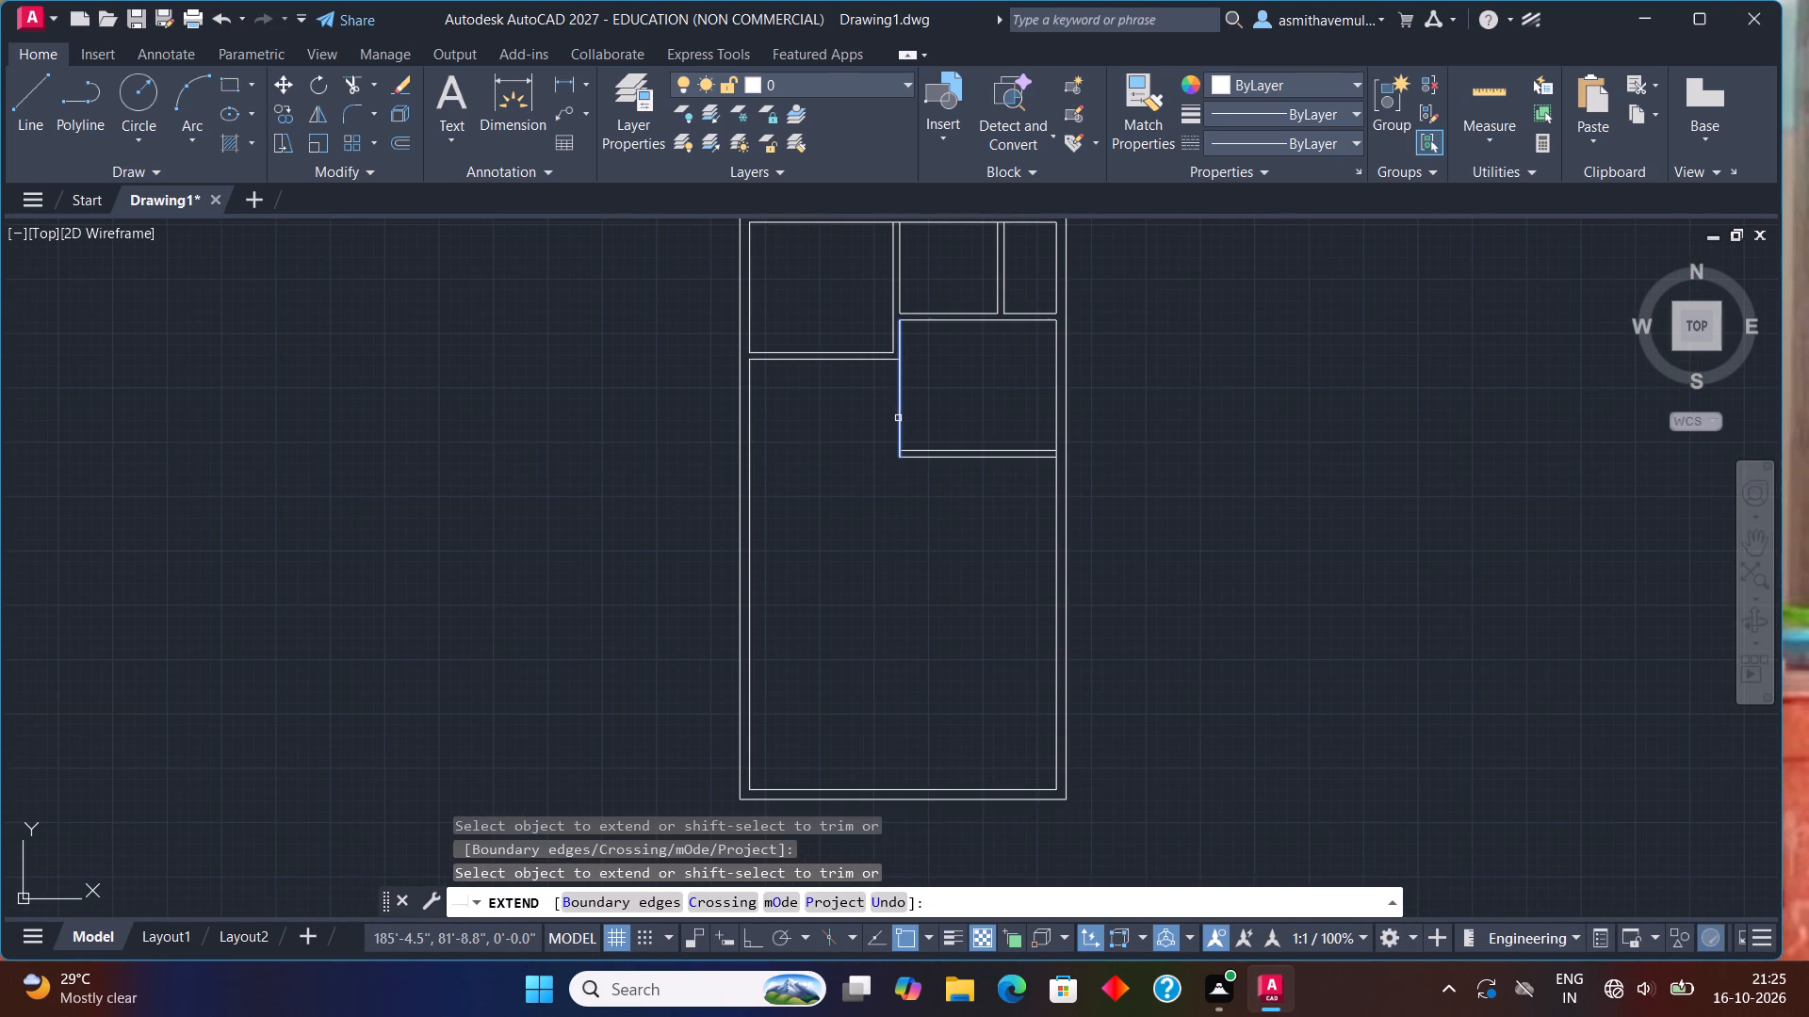
{"action": "left_click", "coordinate": [898, 418]}
{"action": "left_click", "coordinate": [899, 431]}
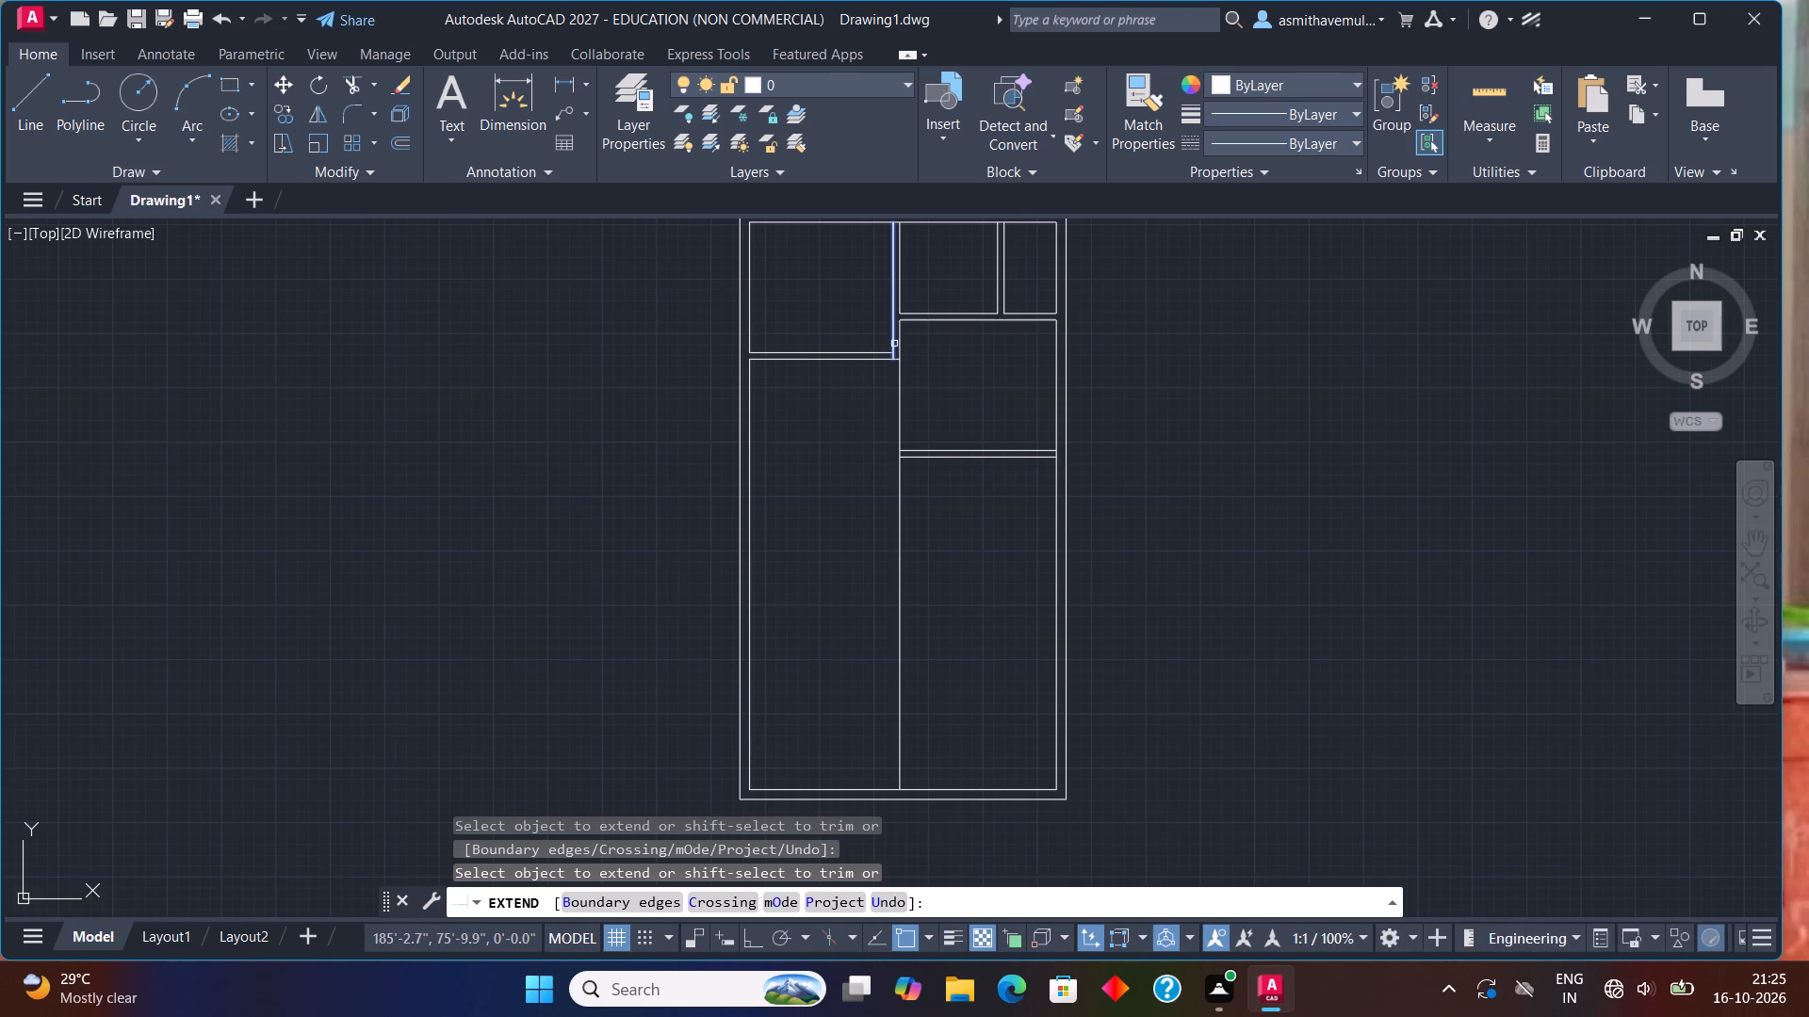
{"action": "left_click", "coordinate": [890, 342]}
{"action": "left_click", "coordinate": [892, 344]}
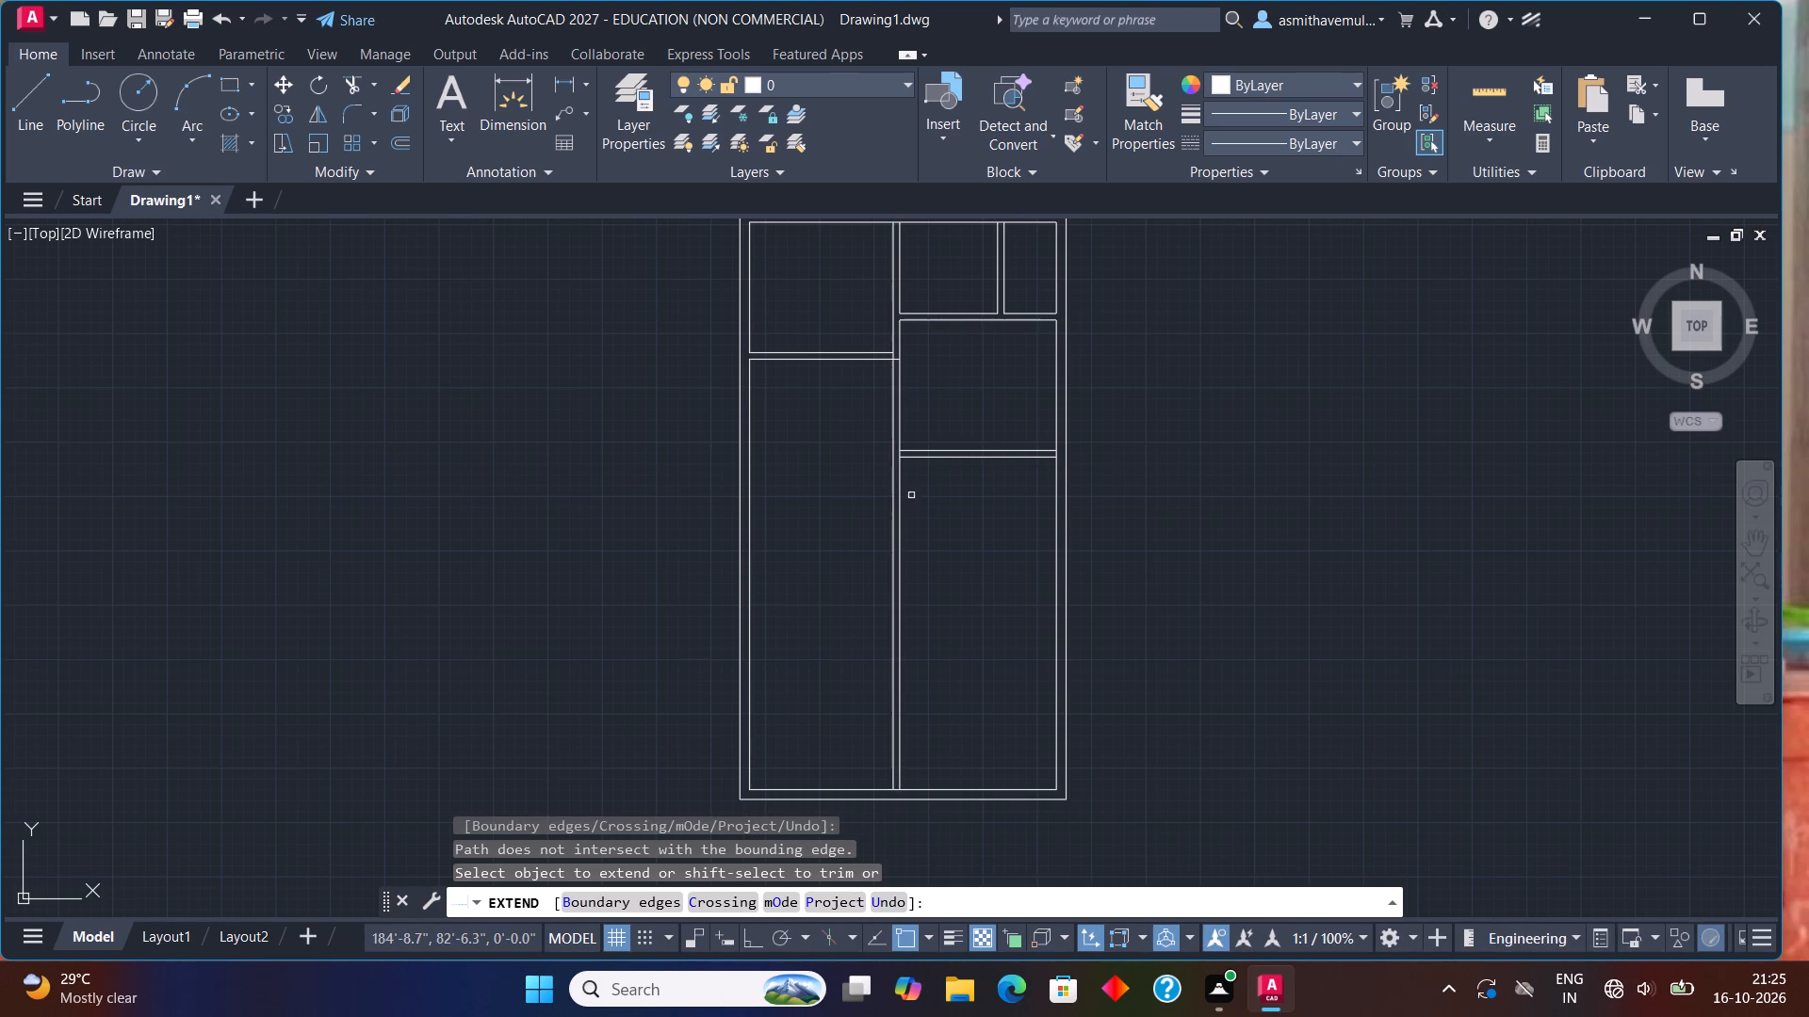
{"action": "scroll", "coordinate": [921, 506], "scroll_direction": "up", "scroll_amount": 1}
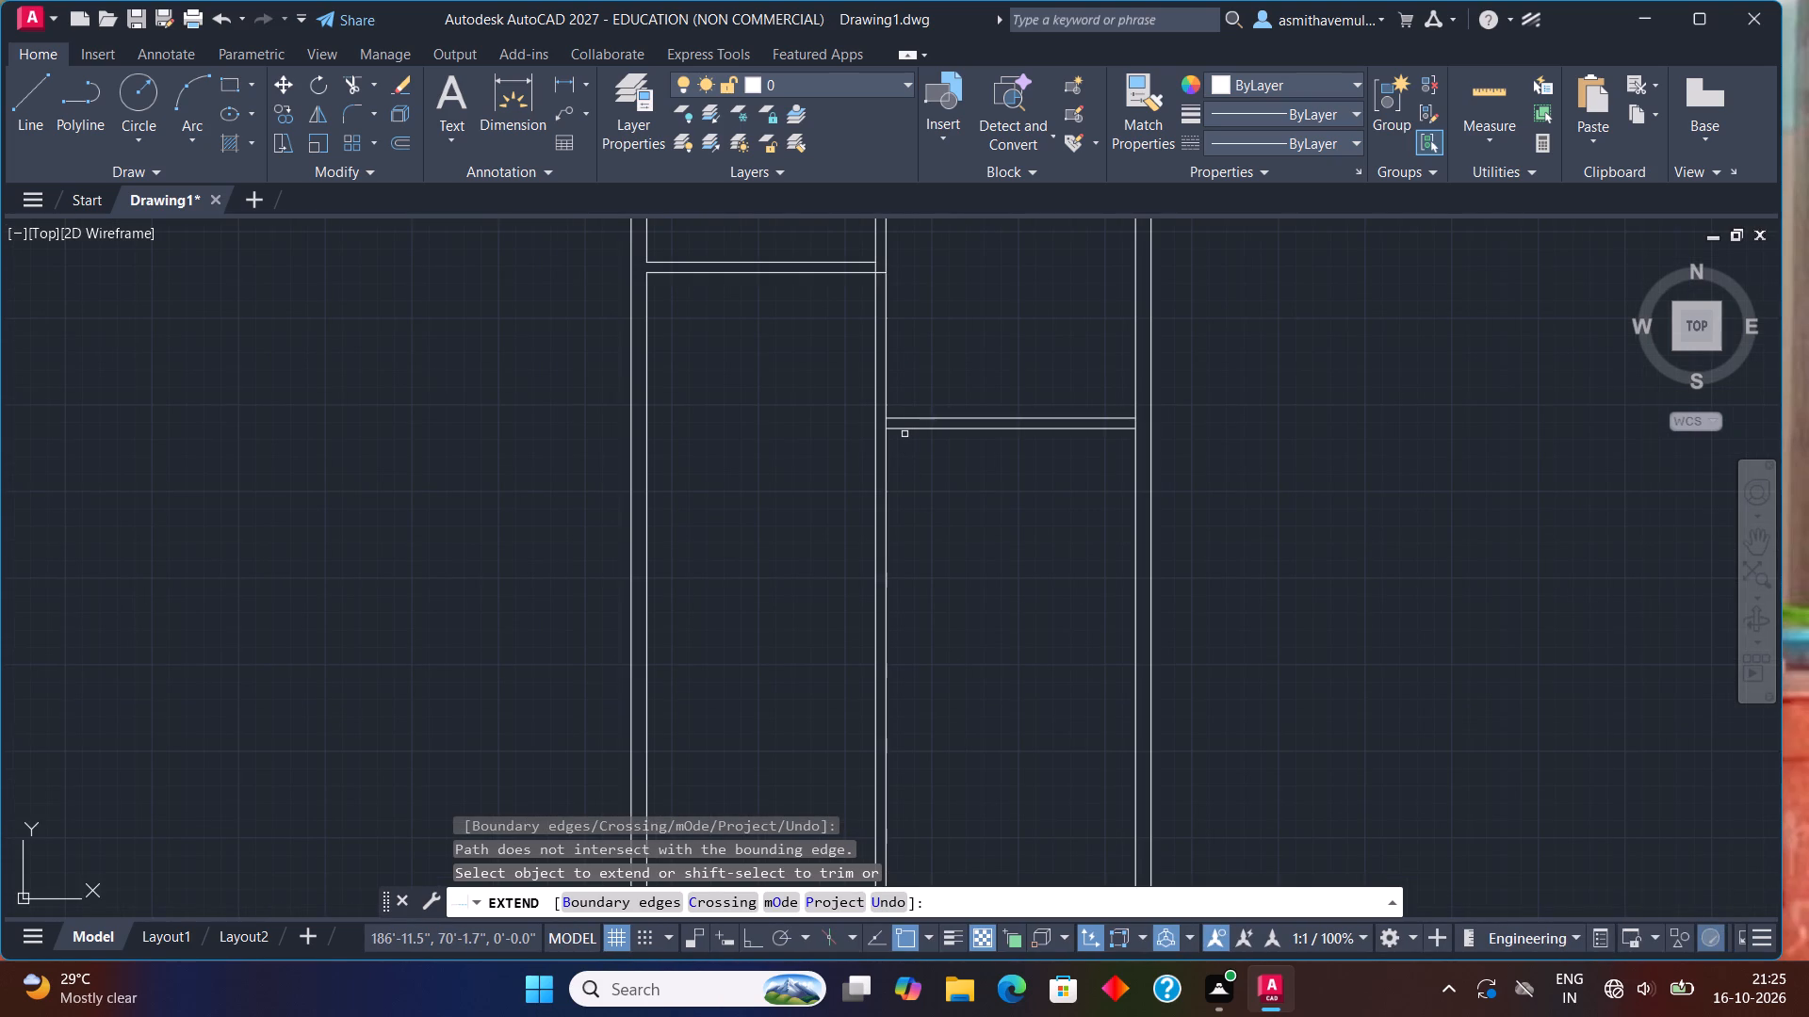
{"action": "left_click", "coordinate": [902, 429]}
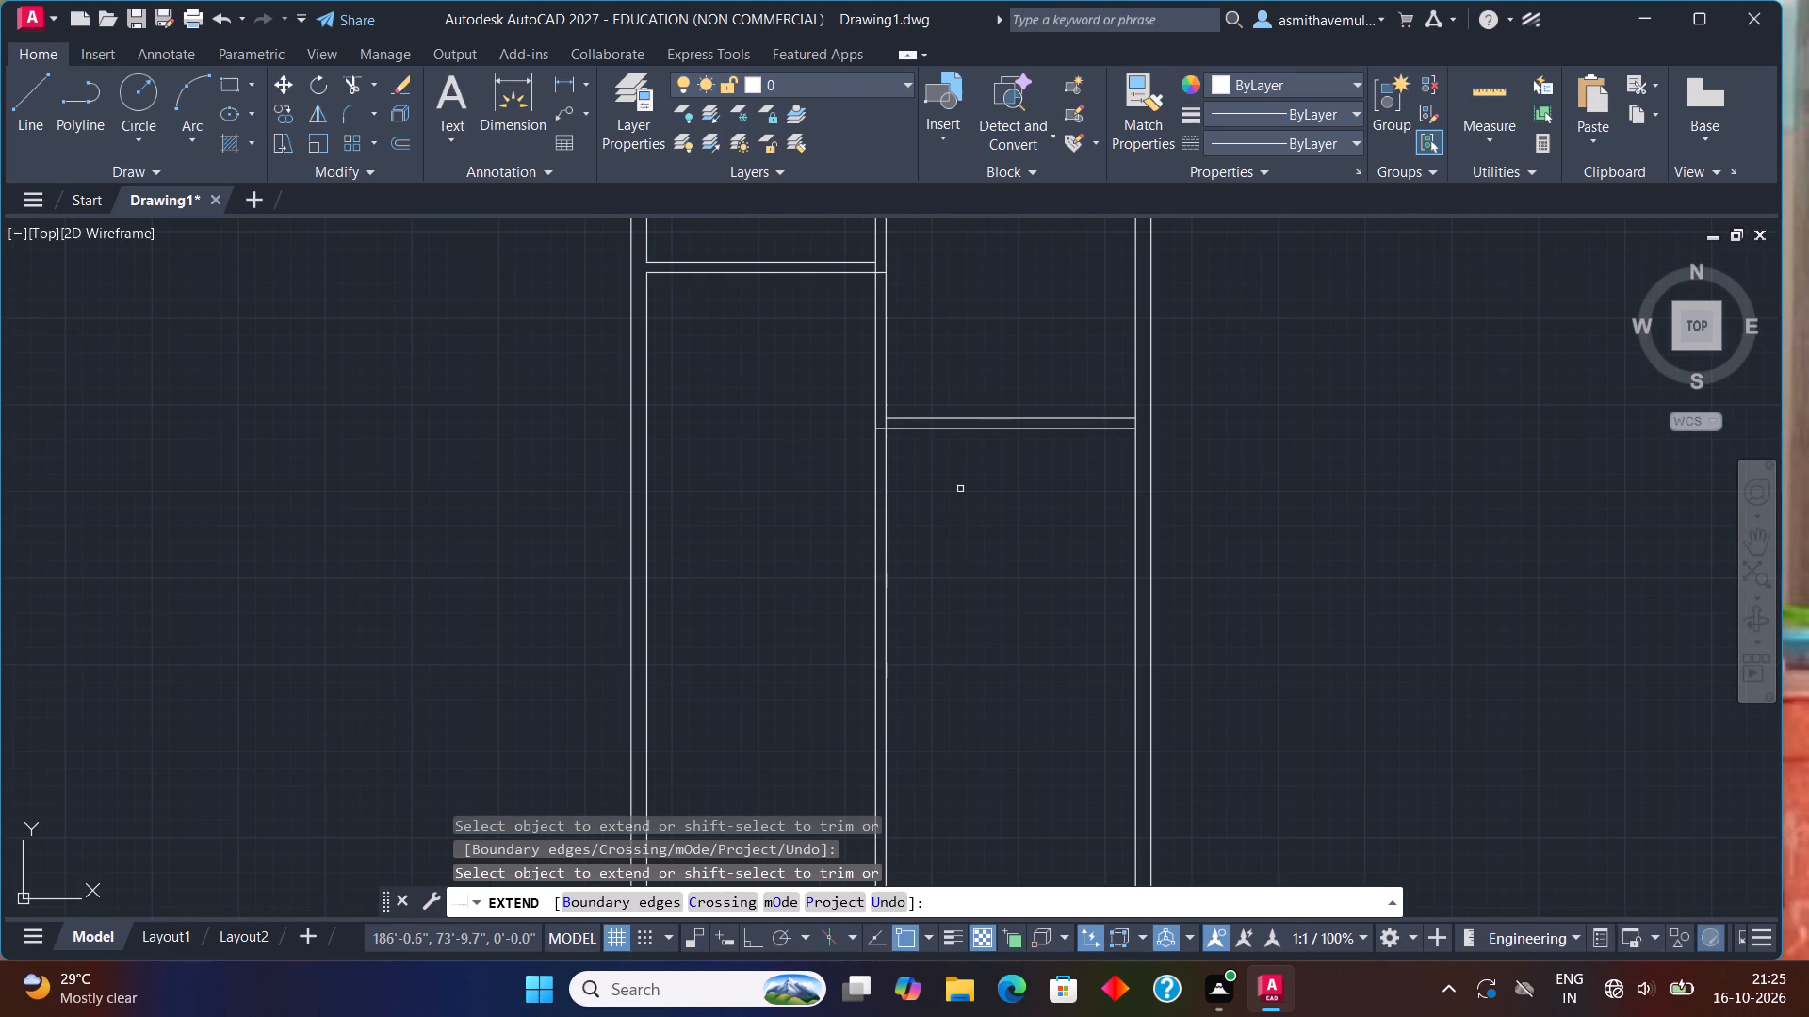
{"action": "key", "text": "Escape"}
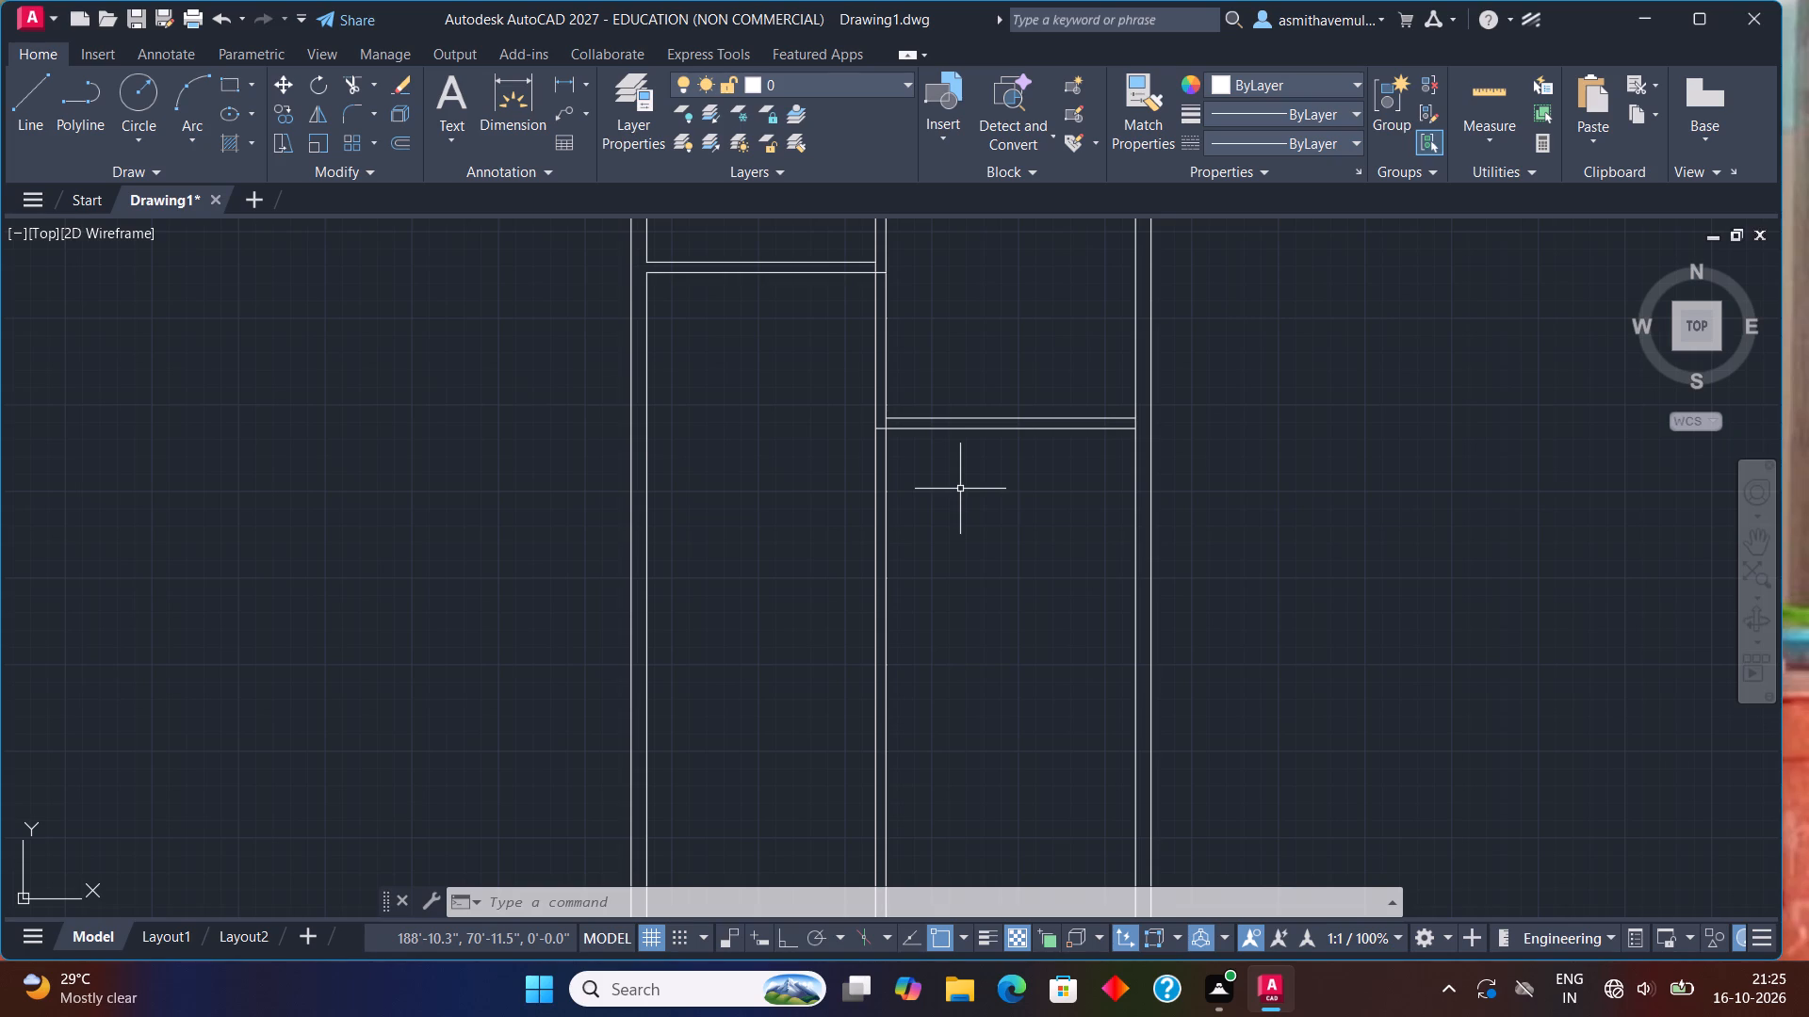
Trim the central vertical partition below the lower horizontal partition, and clear the crossing lines at its corner and east wall junction.
{"action": "type", "text": "TRIM"}
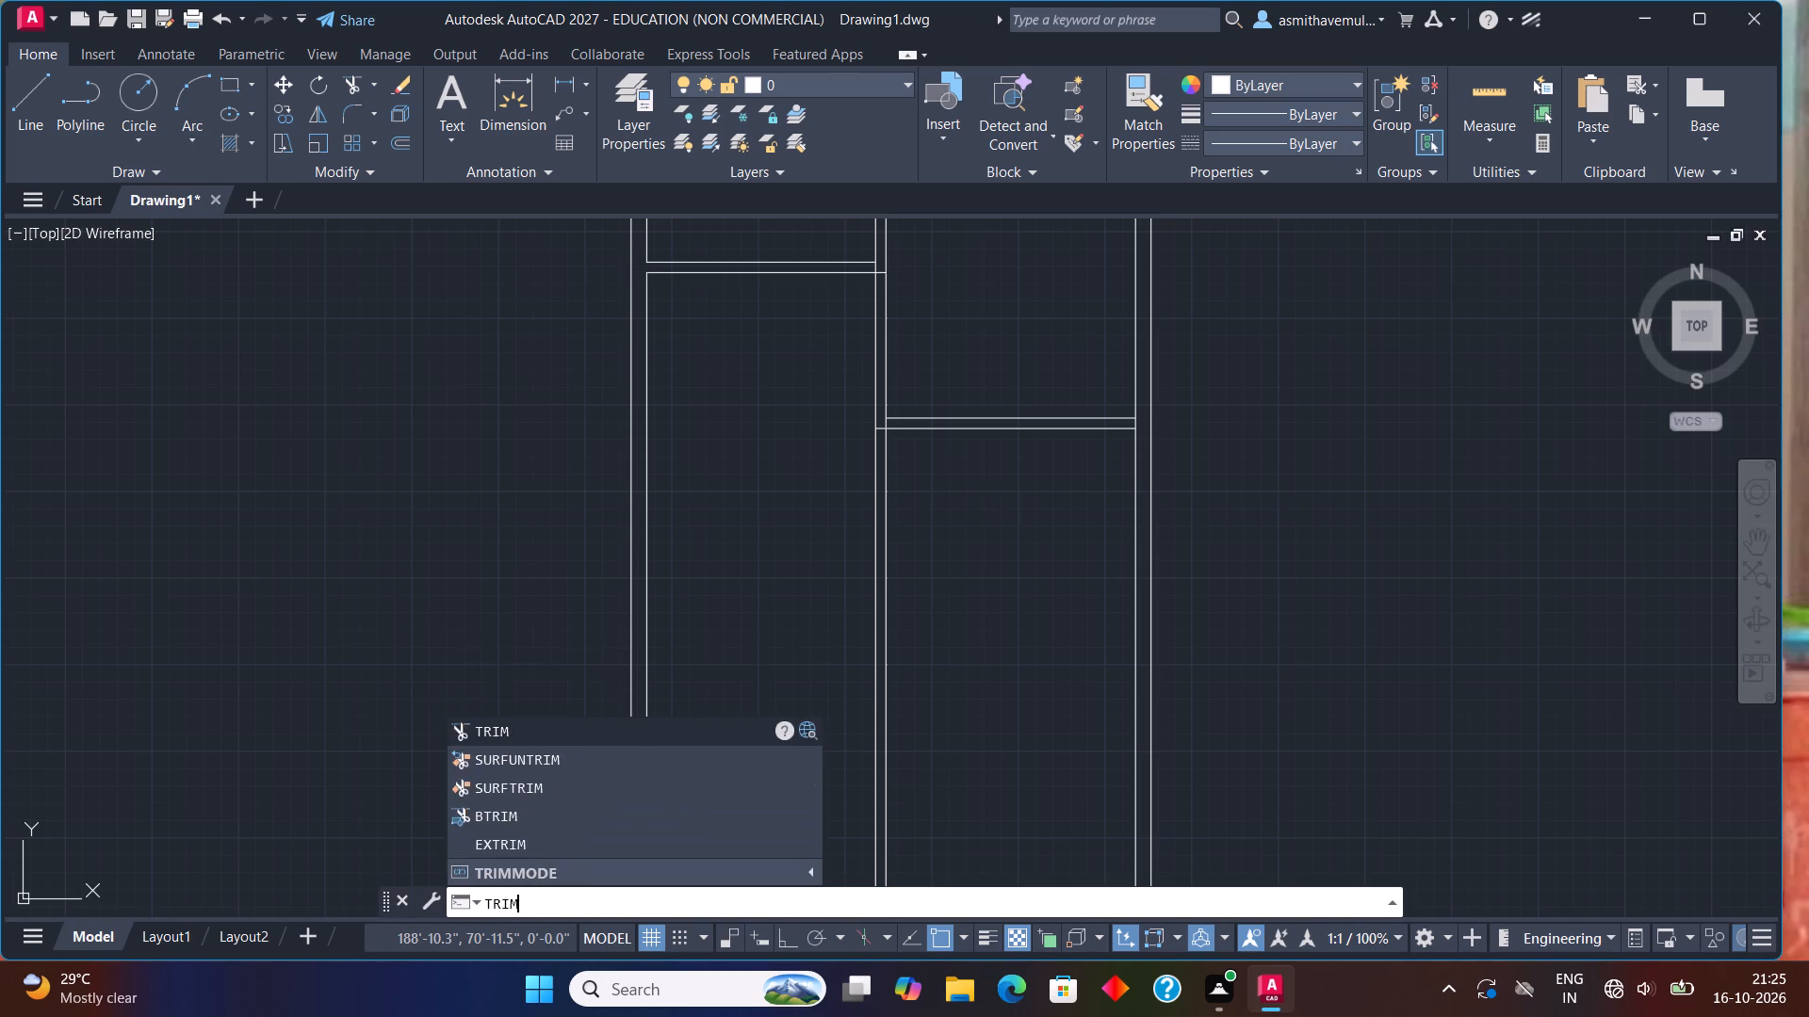
{"action": "key", "text": "Return"}
{"action": "left_click_drag", "start_coordinate": [831, 543], "coordinate": [707, 552]}
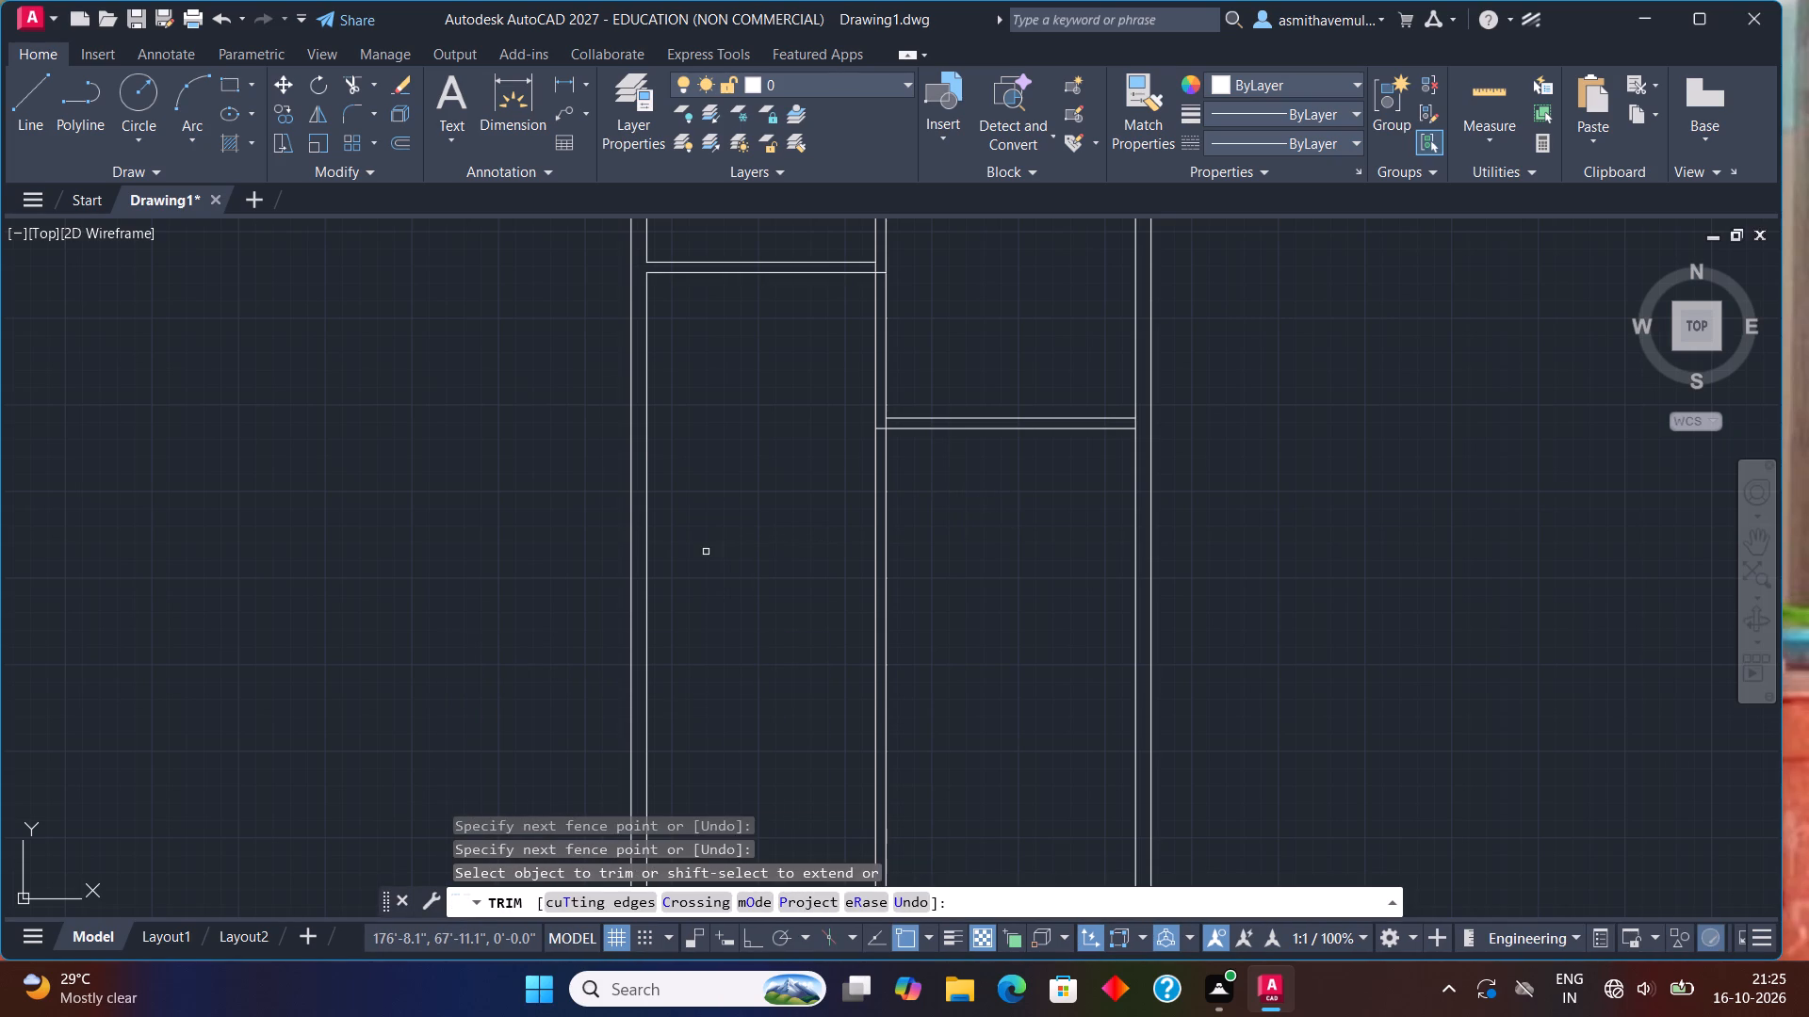
{"action": "left_click_drag", "start_coordinate": [739, 547], "coordinate": [967, 547]}
{"action": "scroll", "coordinate": [895, 417], "scroll_direction": "up", "scroll_amount": 2}
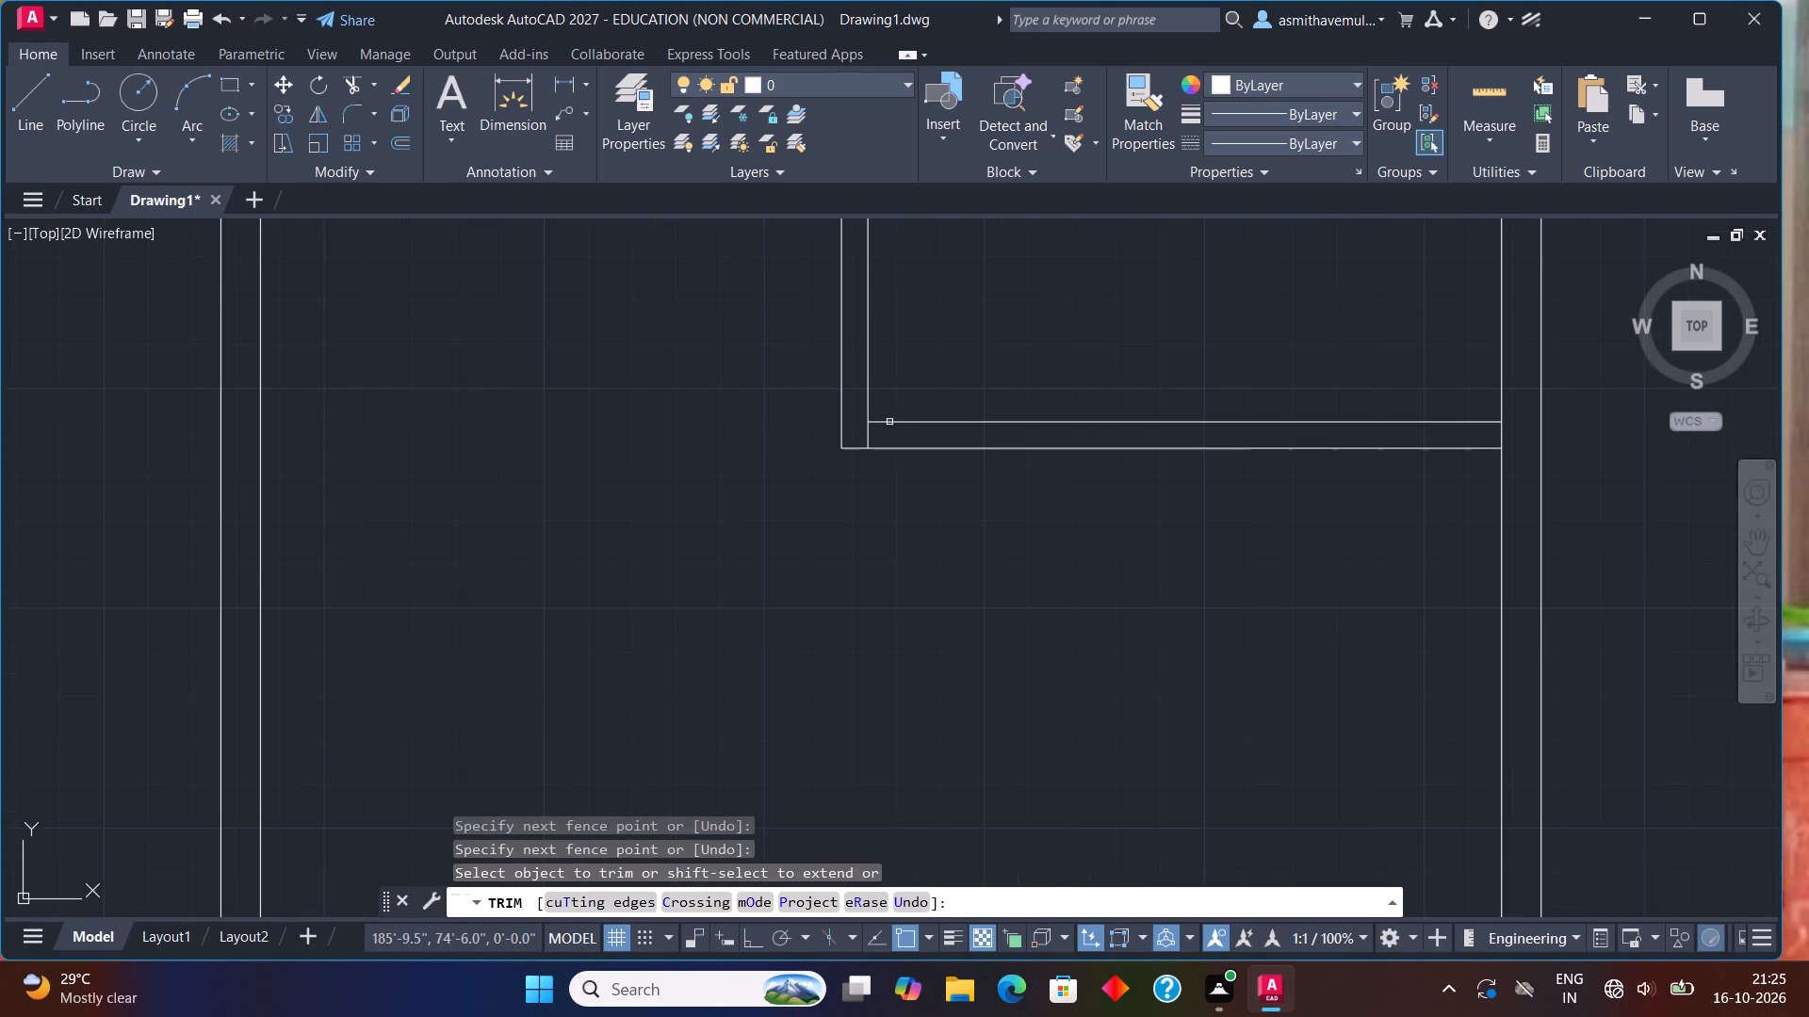
{"action": "left_click", "coordinate": [871, 437]}
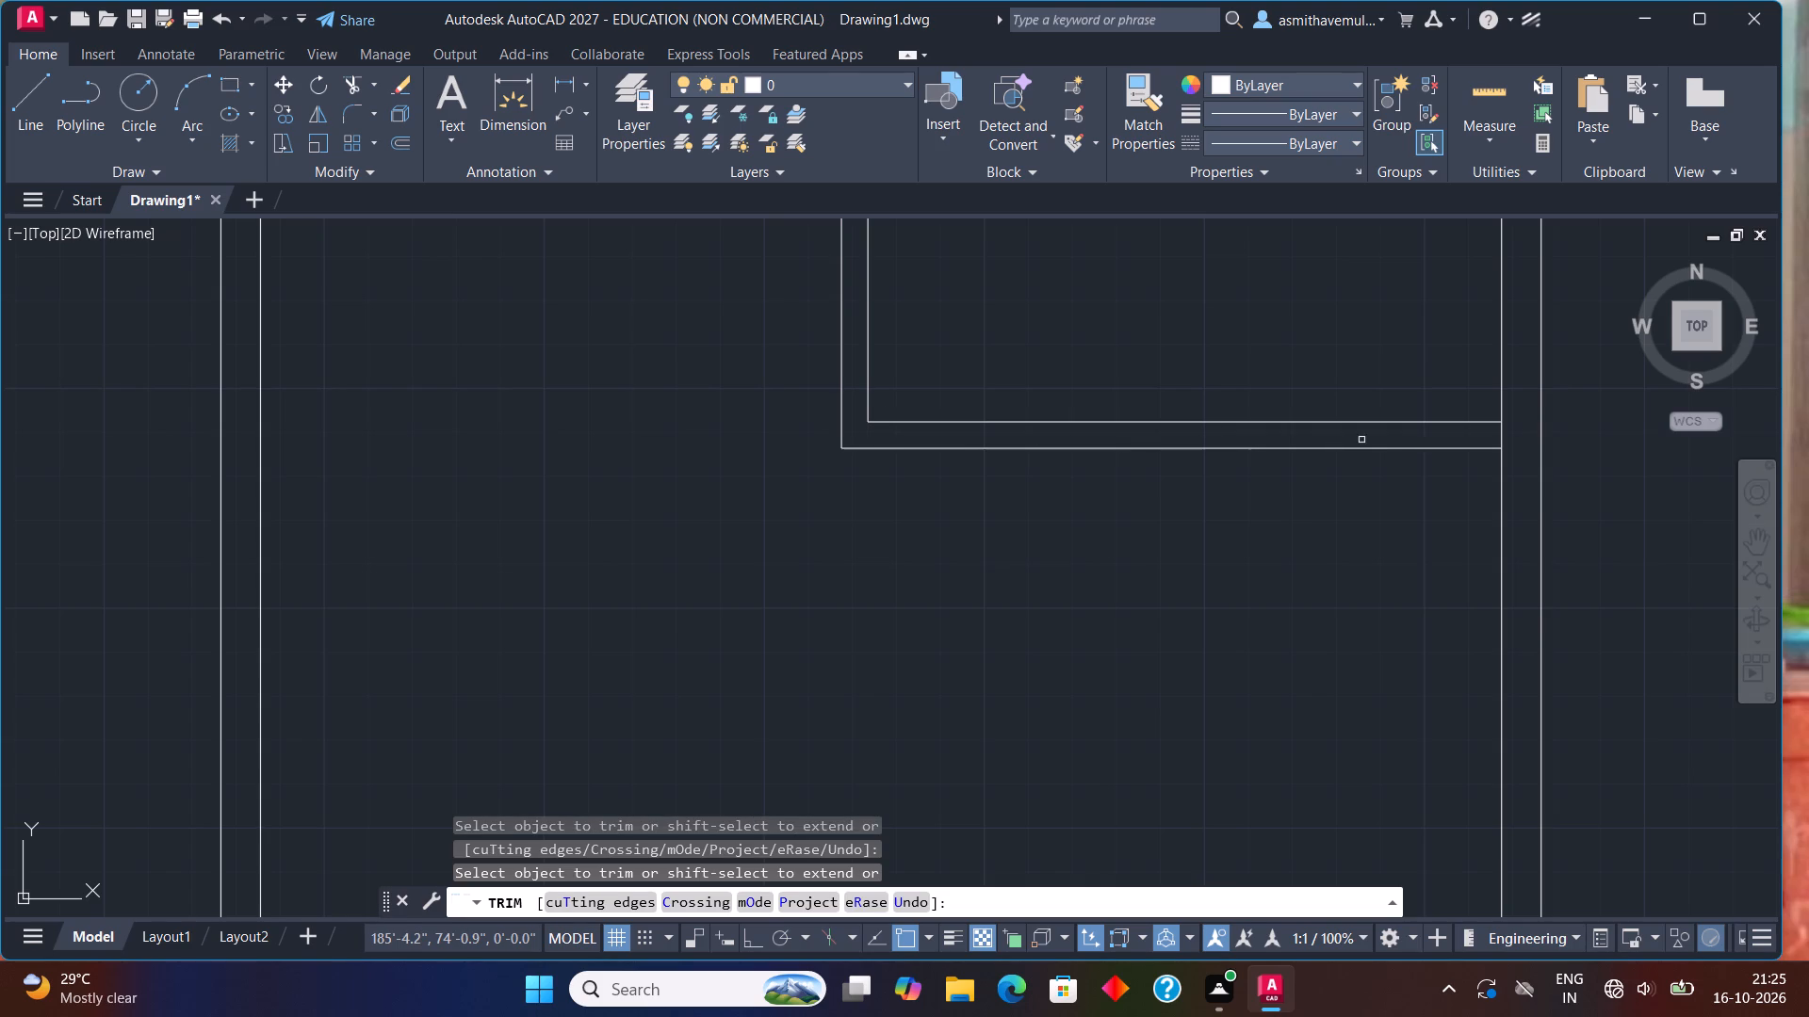
{"action": "left_click", "coordinate": [1505, 440]}
Trim the crossing lines where the west room's horizontal partition meets the central vertical partition.
{"action": "scroll", "coordinate": [1276, 582], "scroll_direction": "down", "scroll_amount": 2}
{"action": "scroll", "coordinate": [1095, 365], "scroll_direction": "up", "scroll_amount": 1}
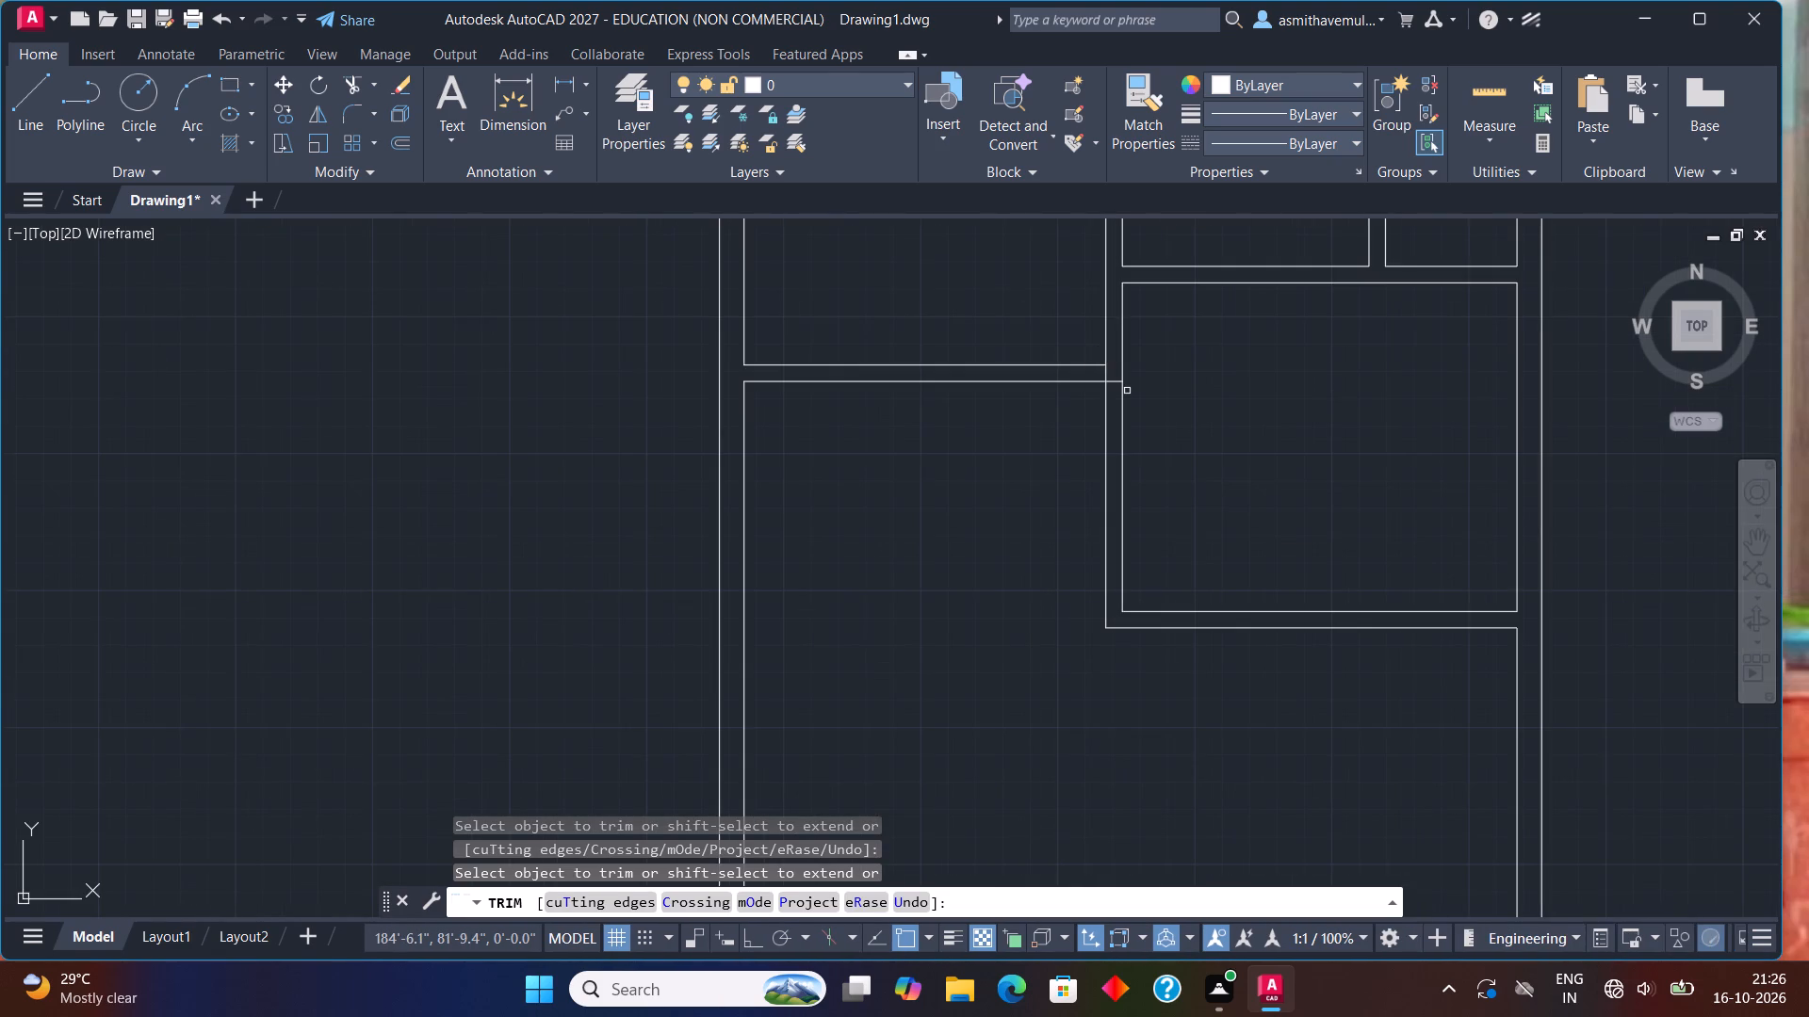
{"action": "scroll", "coordinate": [1123, 394], "scroll_direction": "up", "scroll_amount": 2}
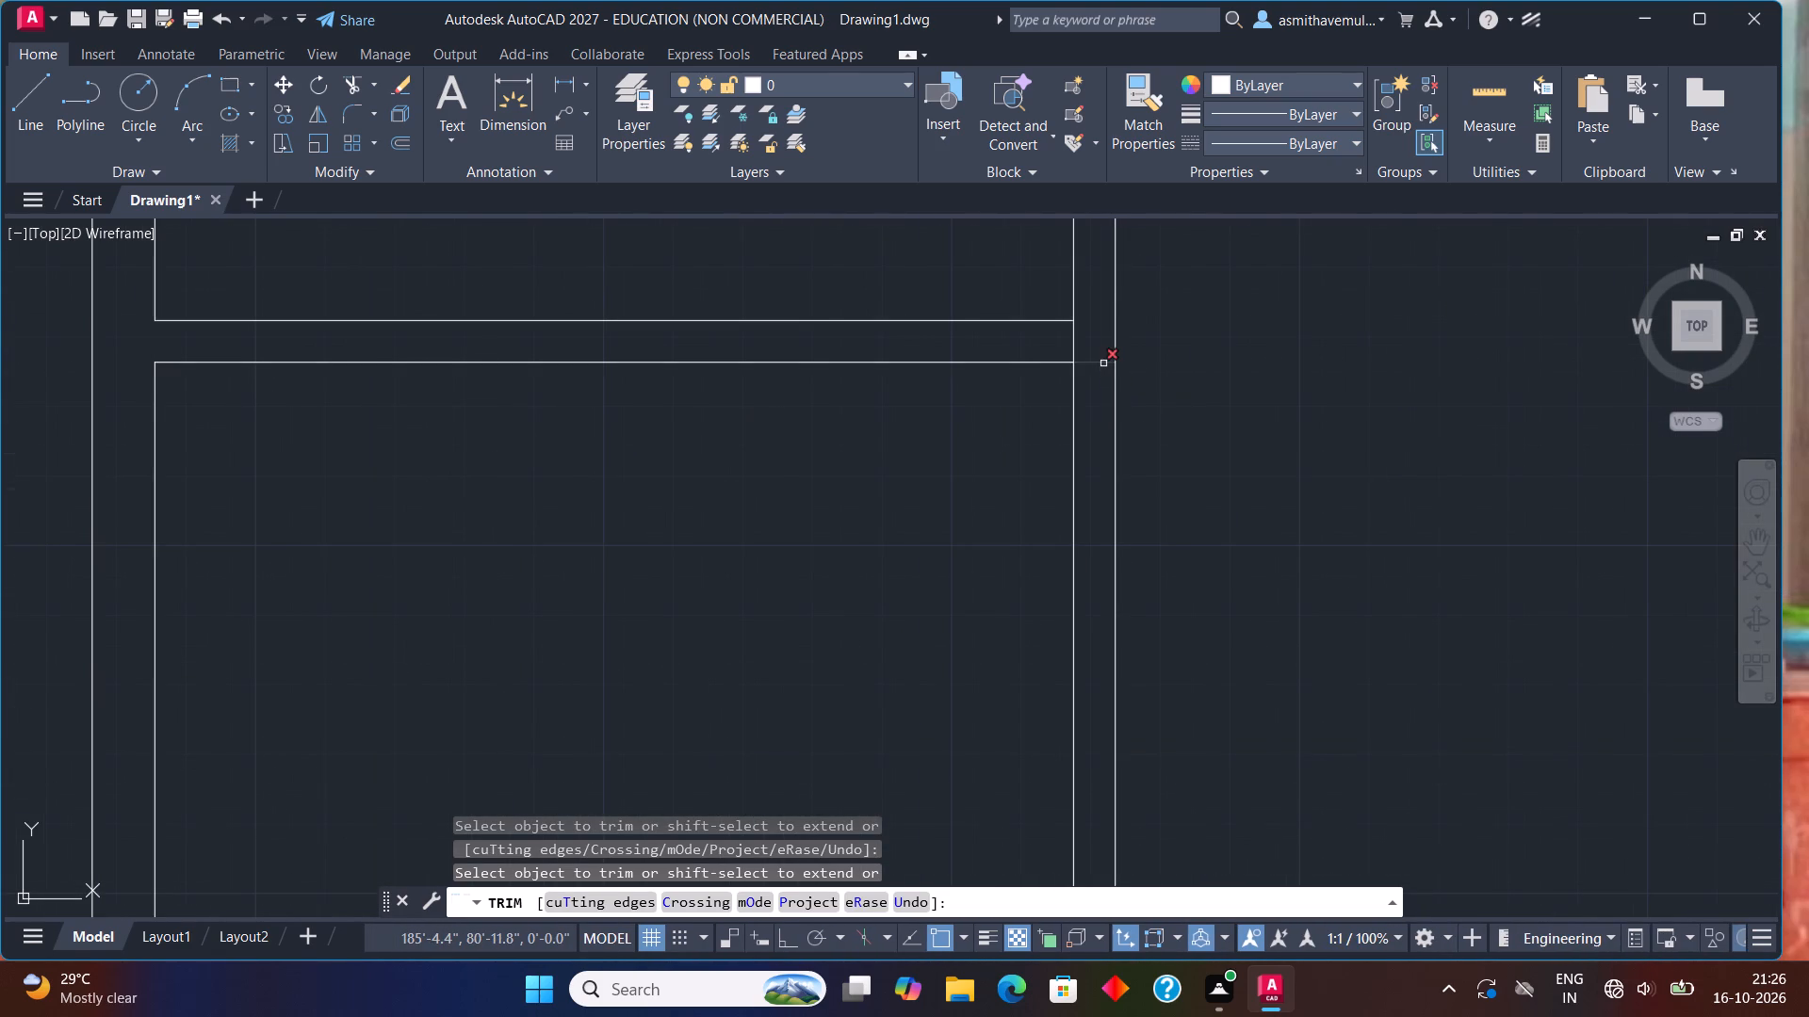
{"action": "left_click", "coordinate": [1103, 361]}
{"action": "left_click", "coordinate": [1070, 349]}
{"action": "scroll", "coordinate": [1227, 434], "scroll_direction": "down", "scroll_amount": 1}
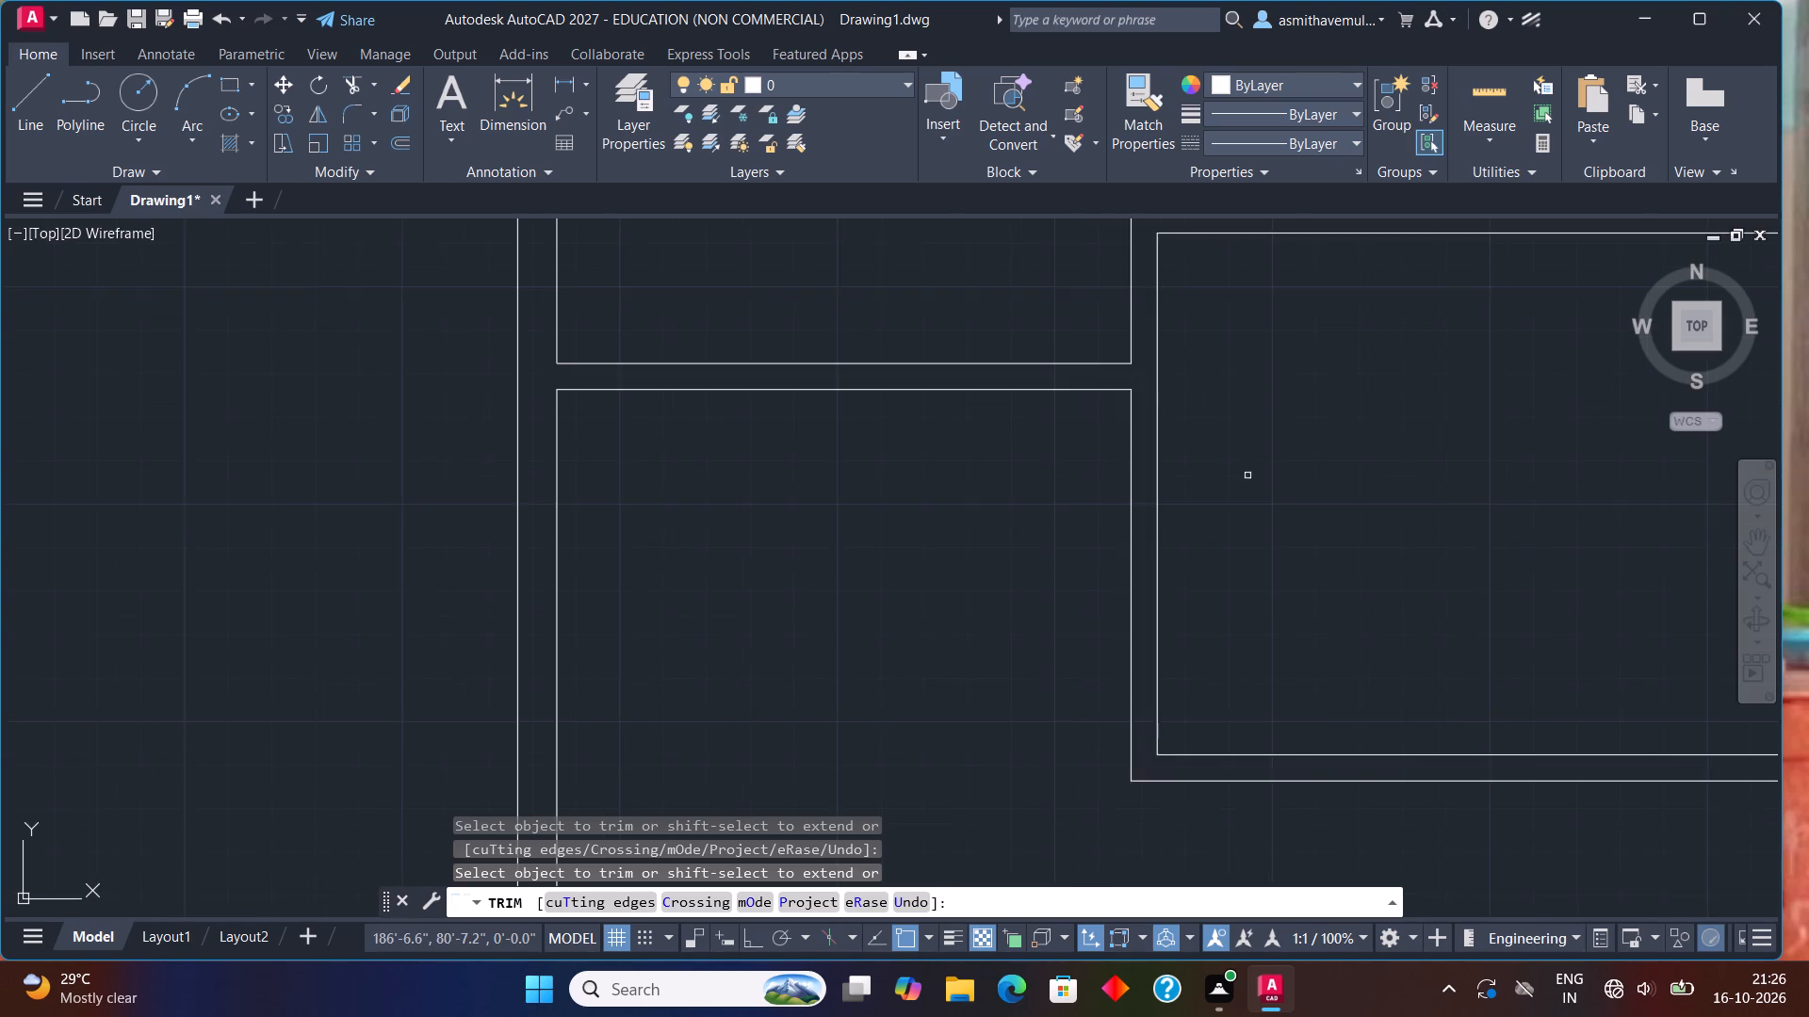
{"action": "scroll", "coordinate": [1248, 477], "scroll_direction": "down", "scroll_amount": 1}
{"action": "middle_click_drag", "start_coordinate": [1310, 480], "coordinate": [1256, 511]}
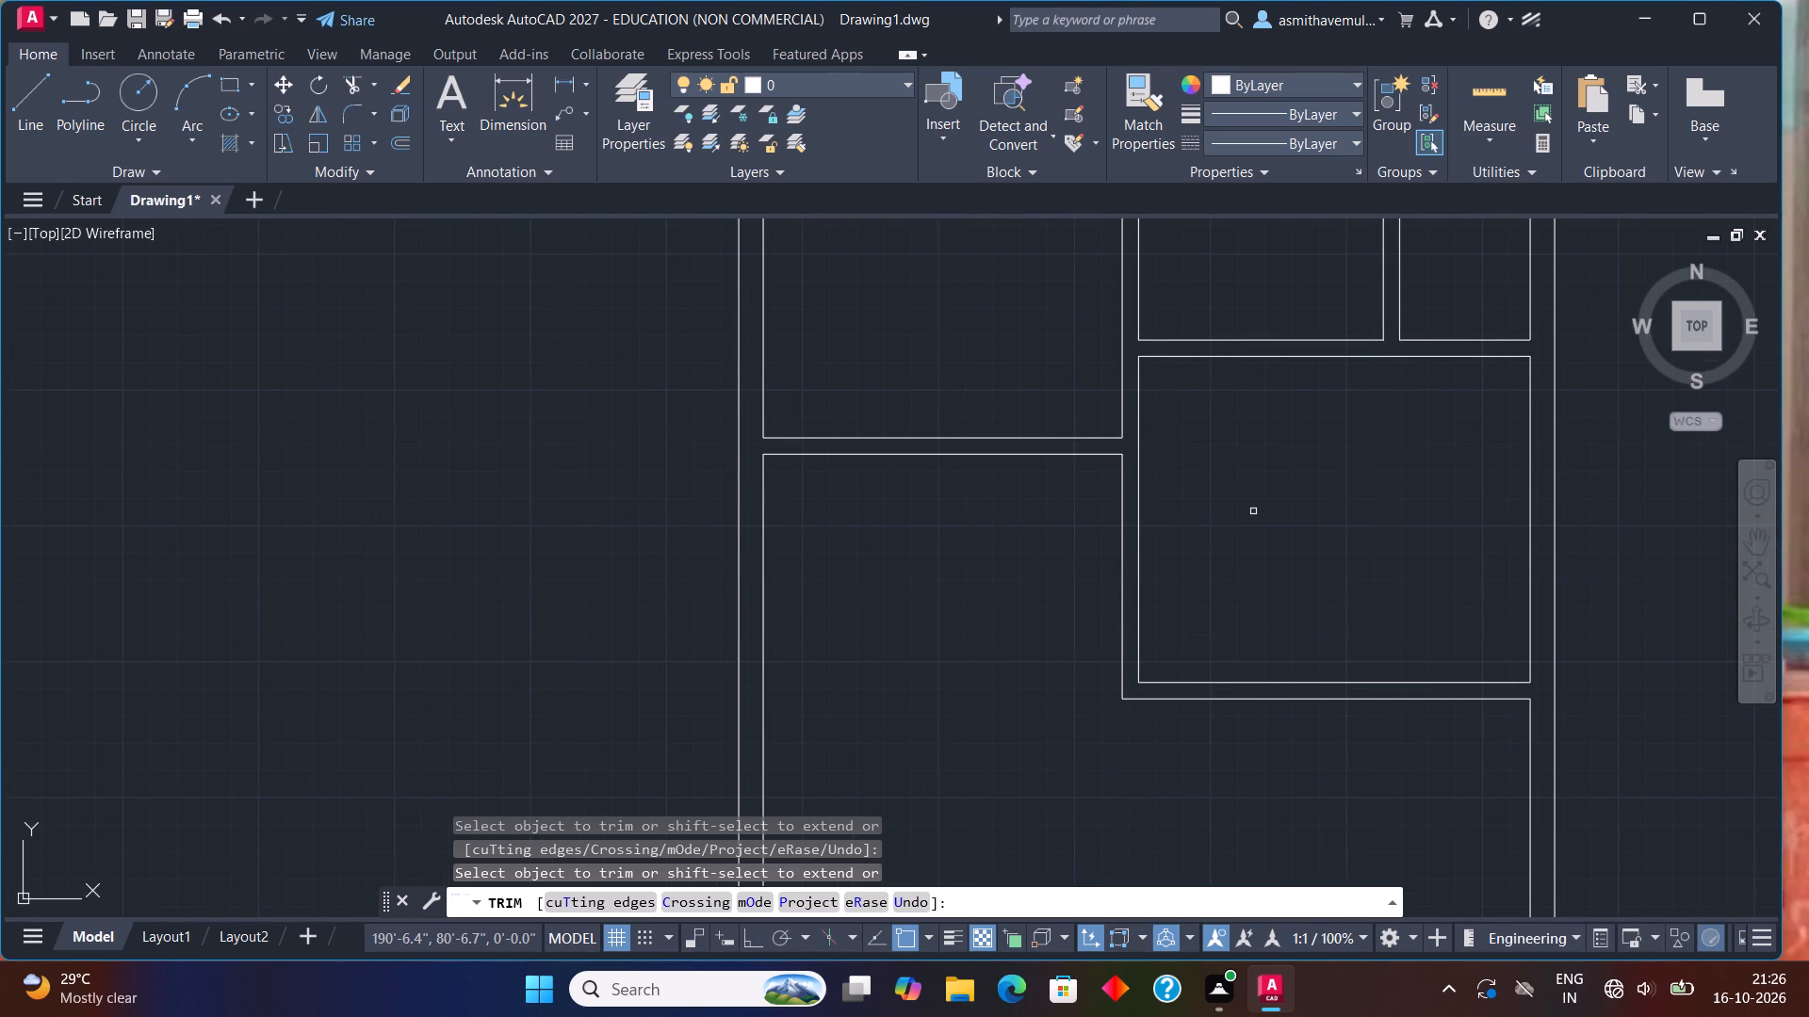
{"action": "key", "text": "Escape"}
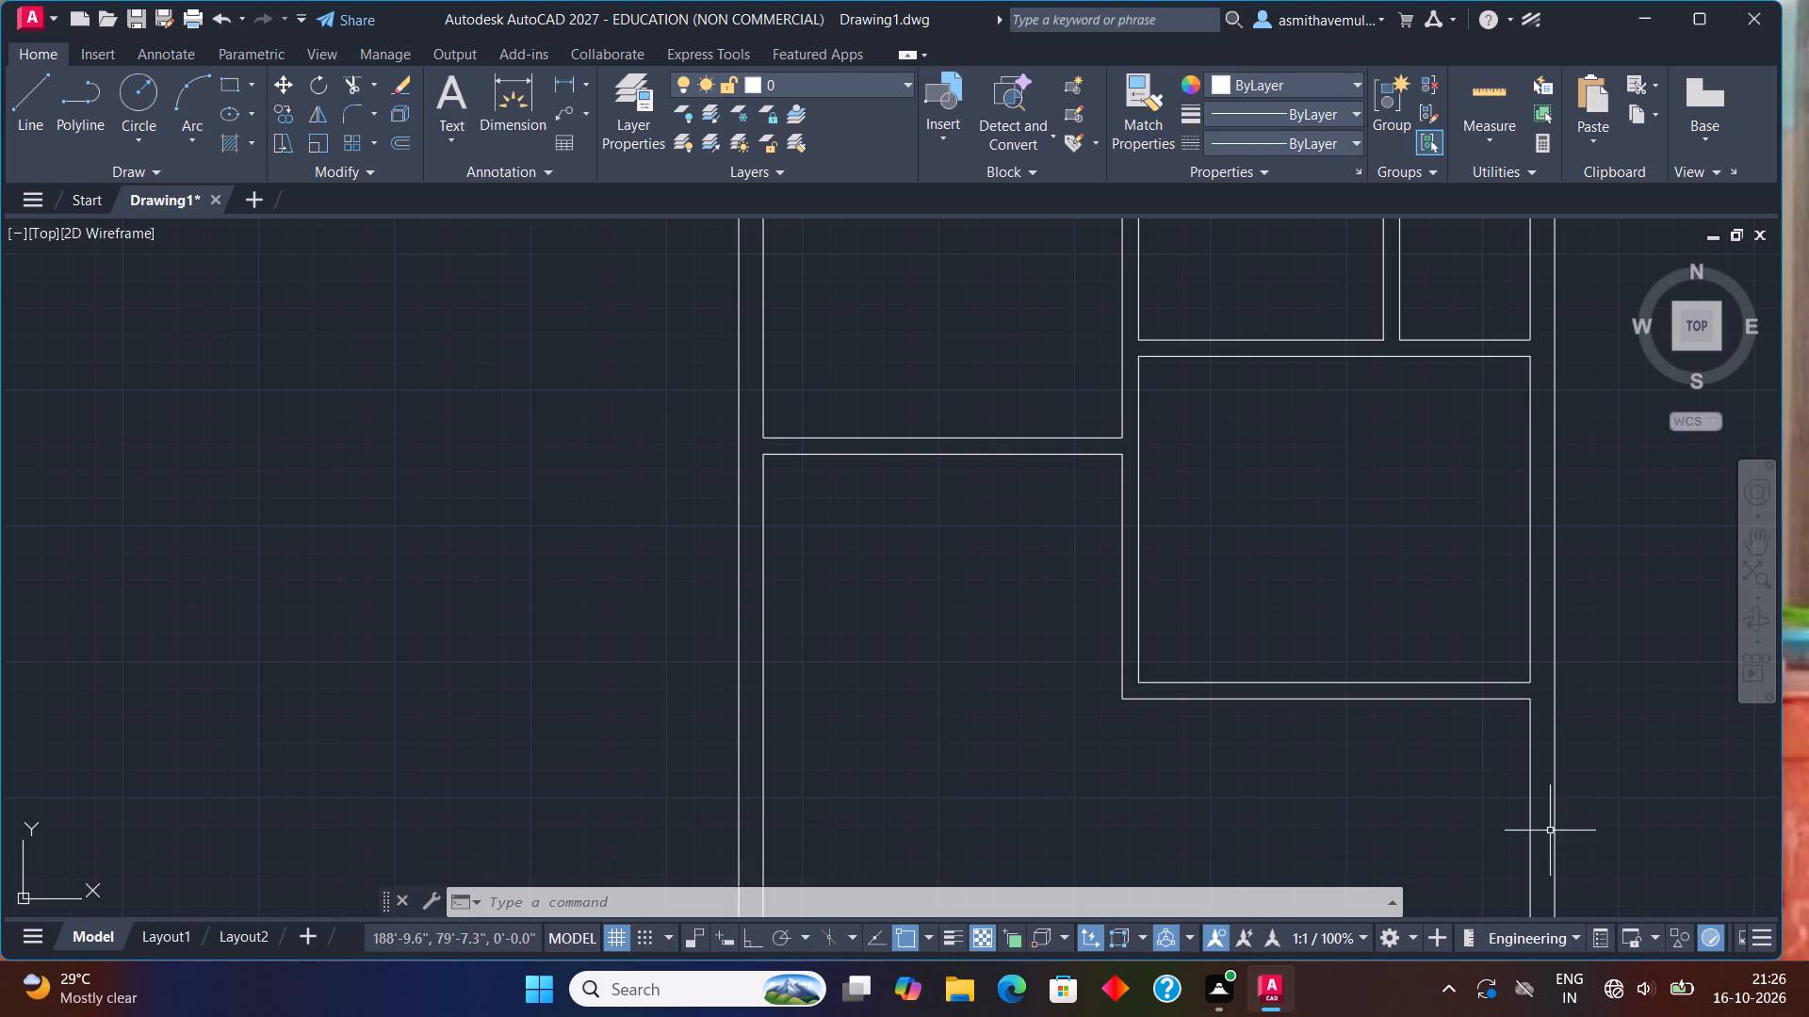
Offset the lower face of the lower horizontal partition 4' downward to add another horizontal partition line.
{"action": "middle_click_drag", "start_coordinate": [1458, 775], "coordinate": [1342, 537]}
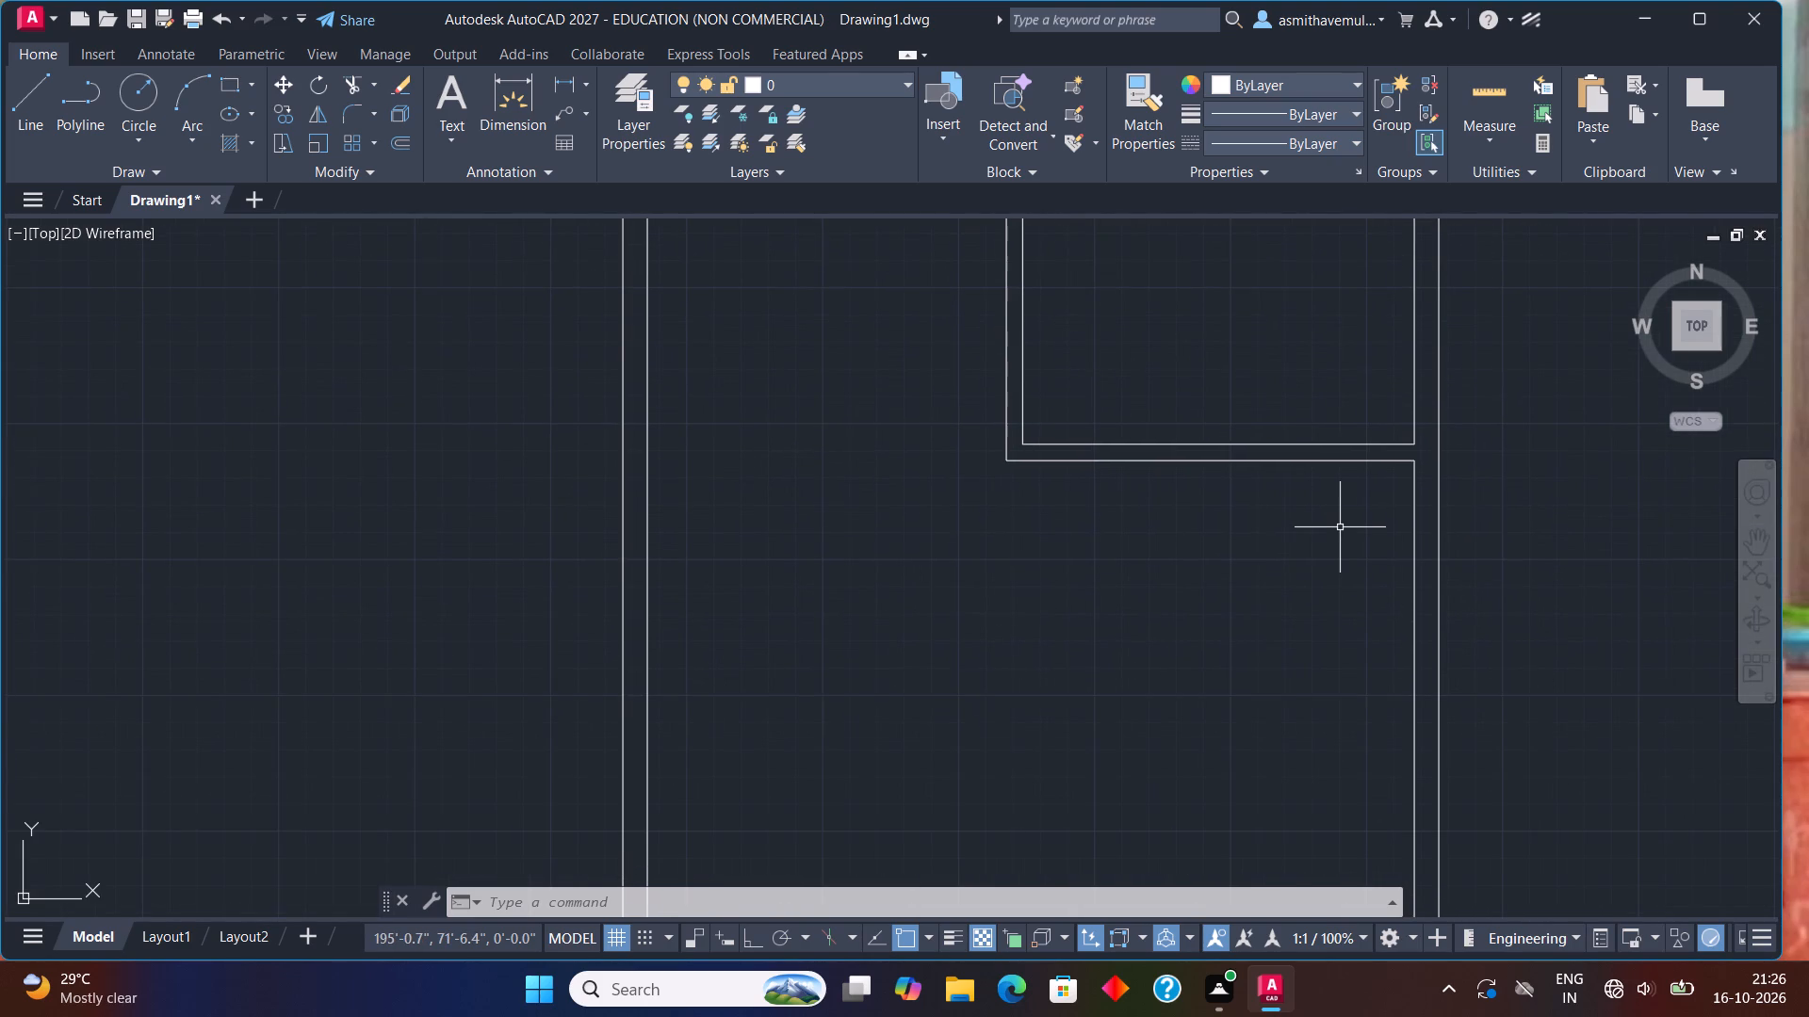
{"action": "key", "text": "o"}
{"action": "key", "text": "Return"}
{"action": "type", "text": "4'"}
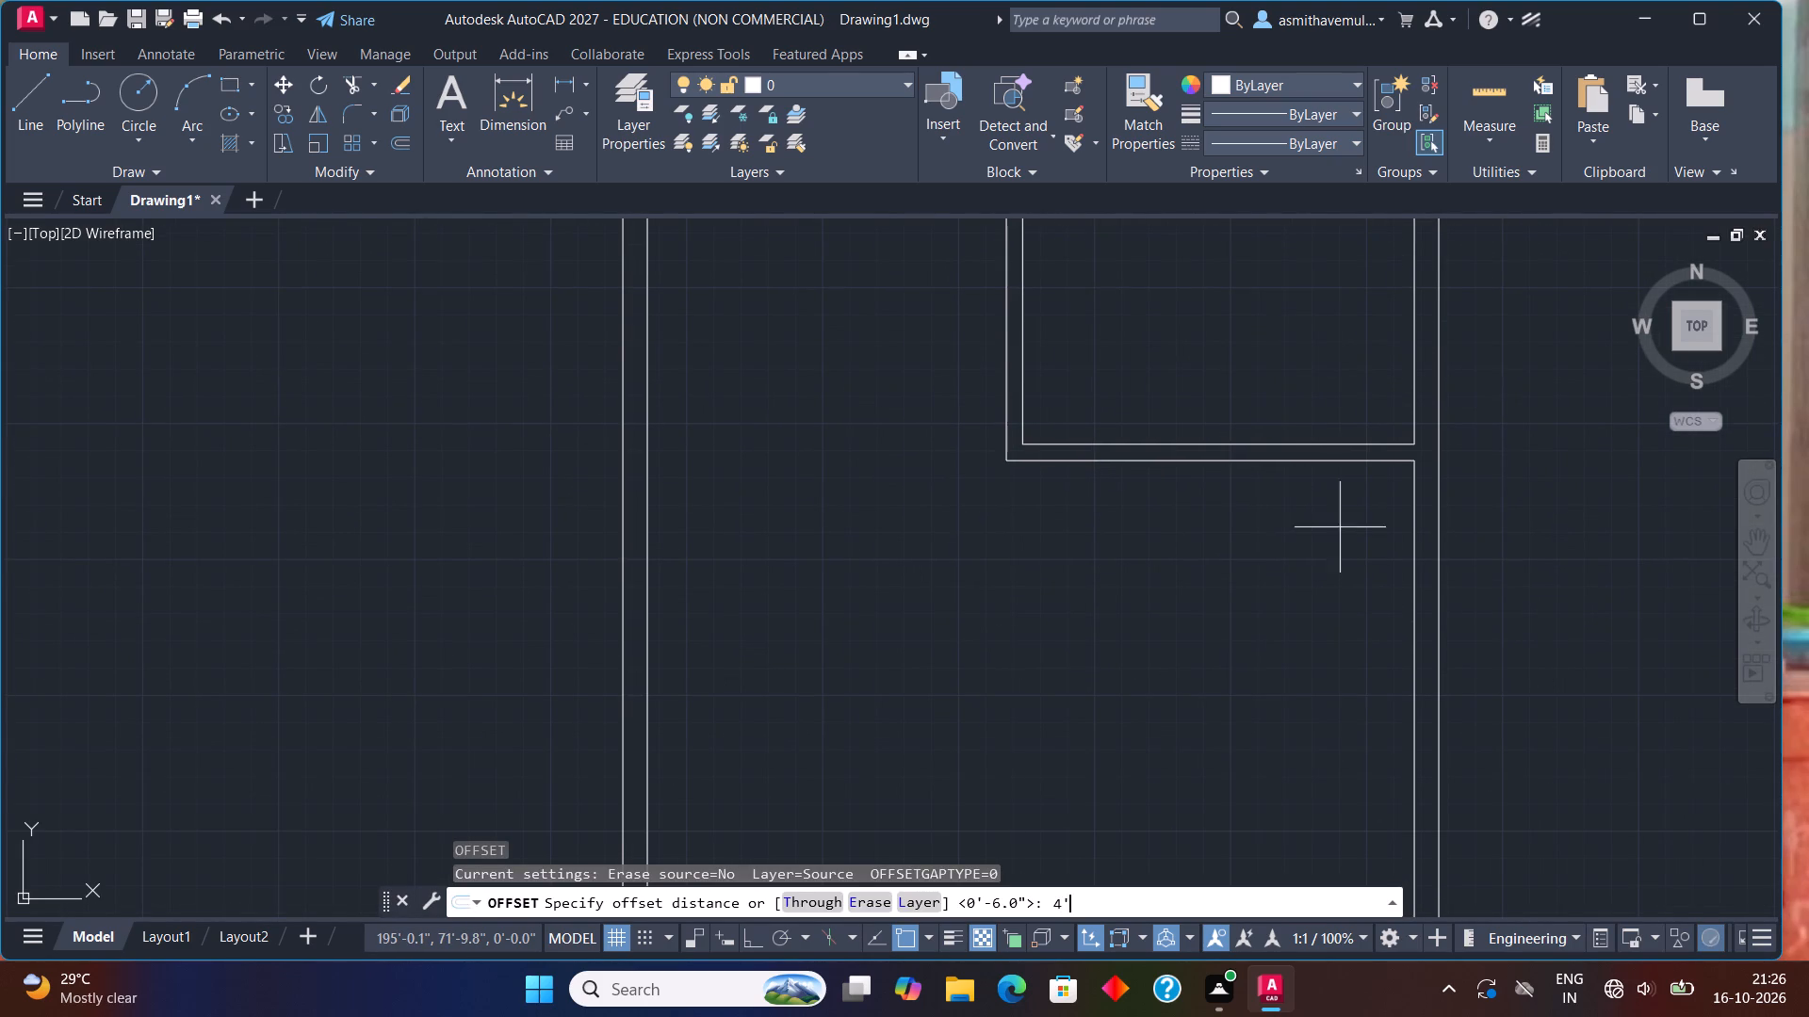
{"action": "key", "text": "Return"}
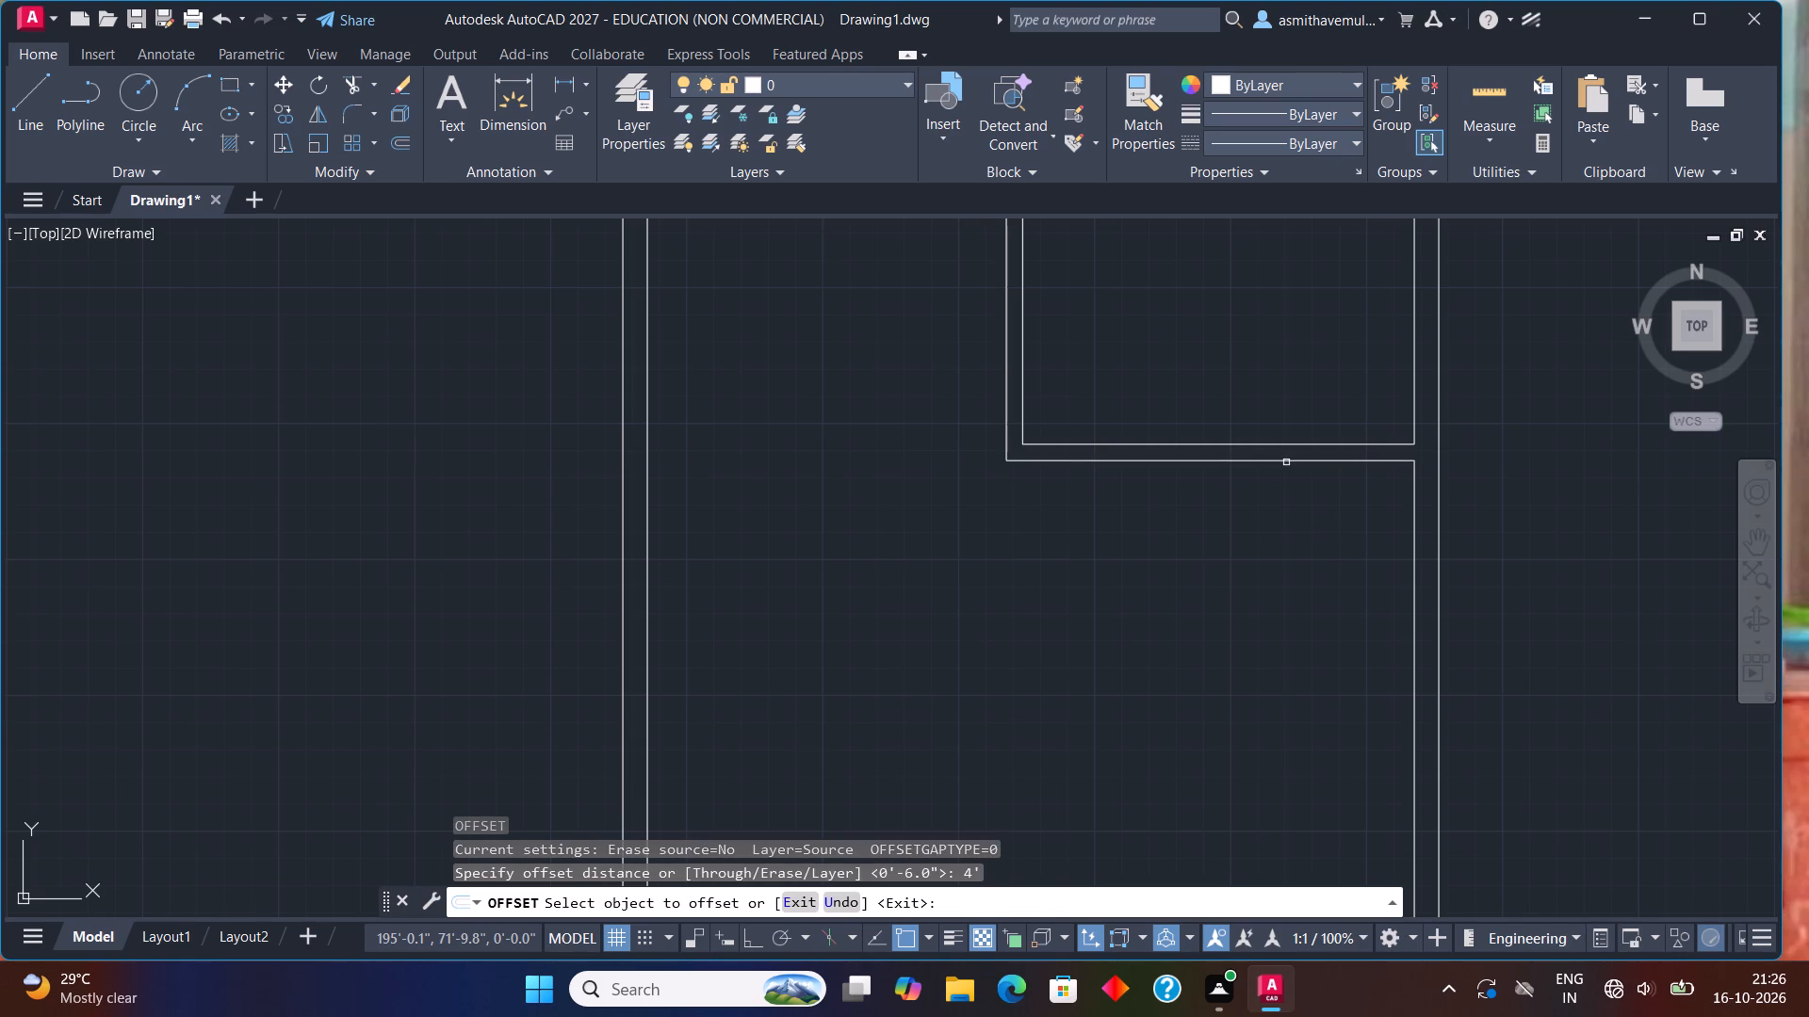
{"action": "left_click", "coordinate": [1287, 461]}
{"action": "left_click", "coordinate": [1268, 620]}
{"action": "key", "text": "Escape"}
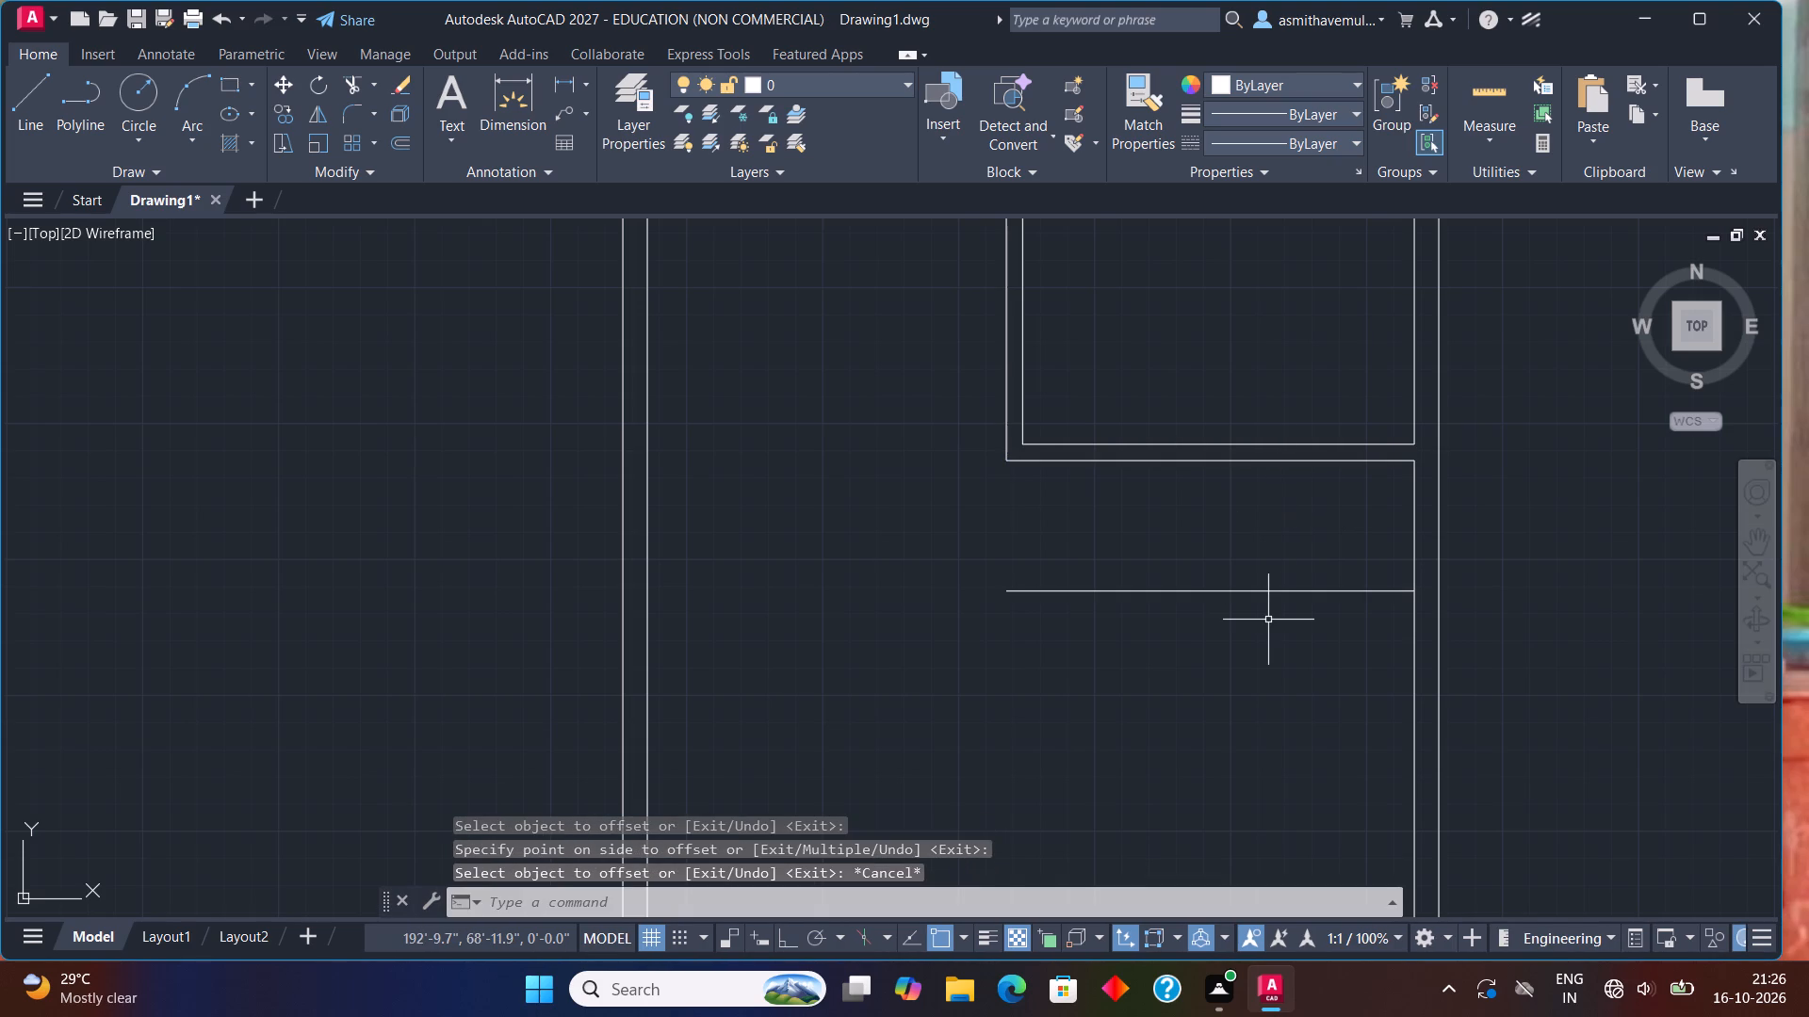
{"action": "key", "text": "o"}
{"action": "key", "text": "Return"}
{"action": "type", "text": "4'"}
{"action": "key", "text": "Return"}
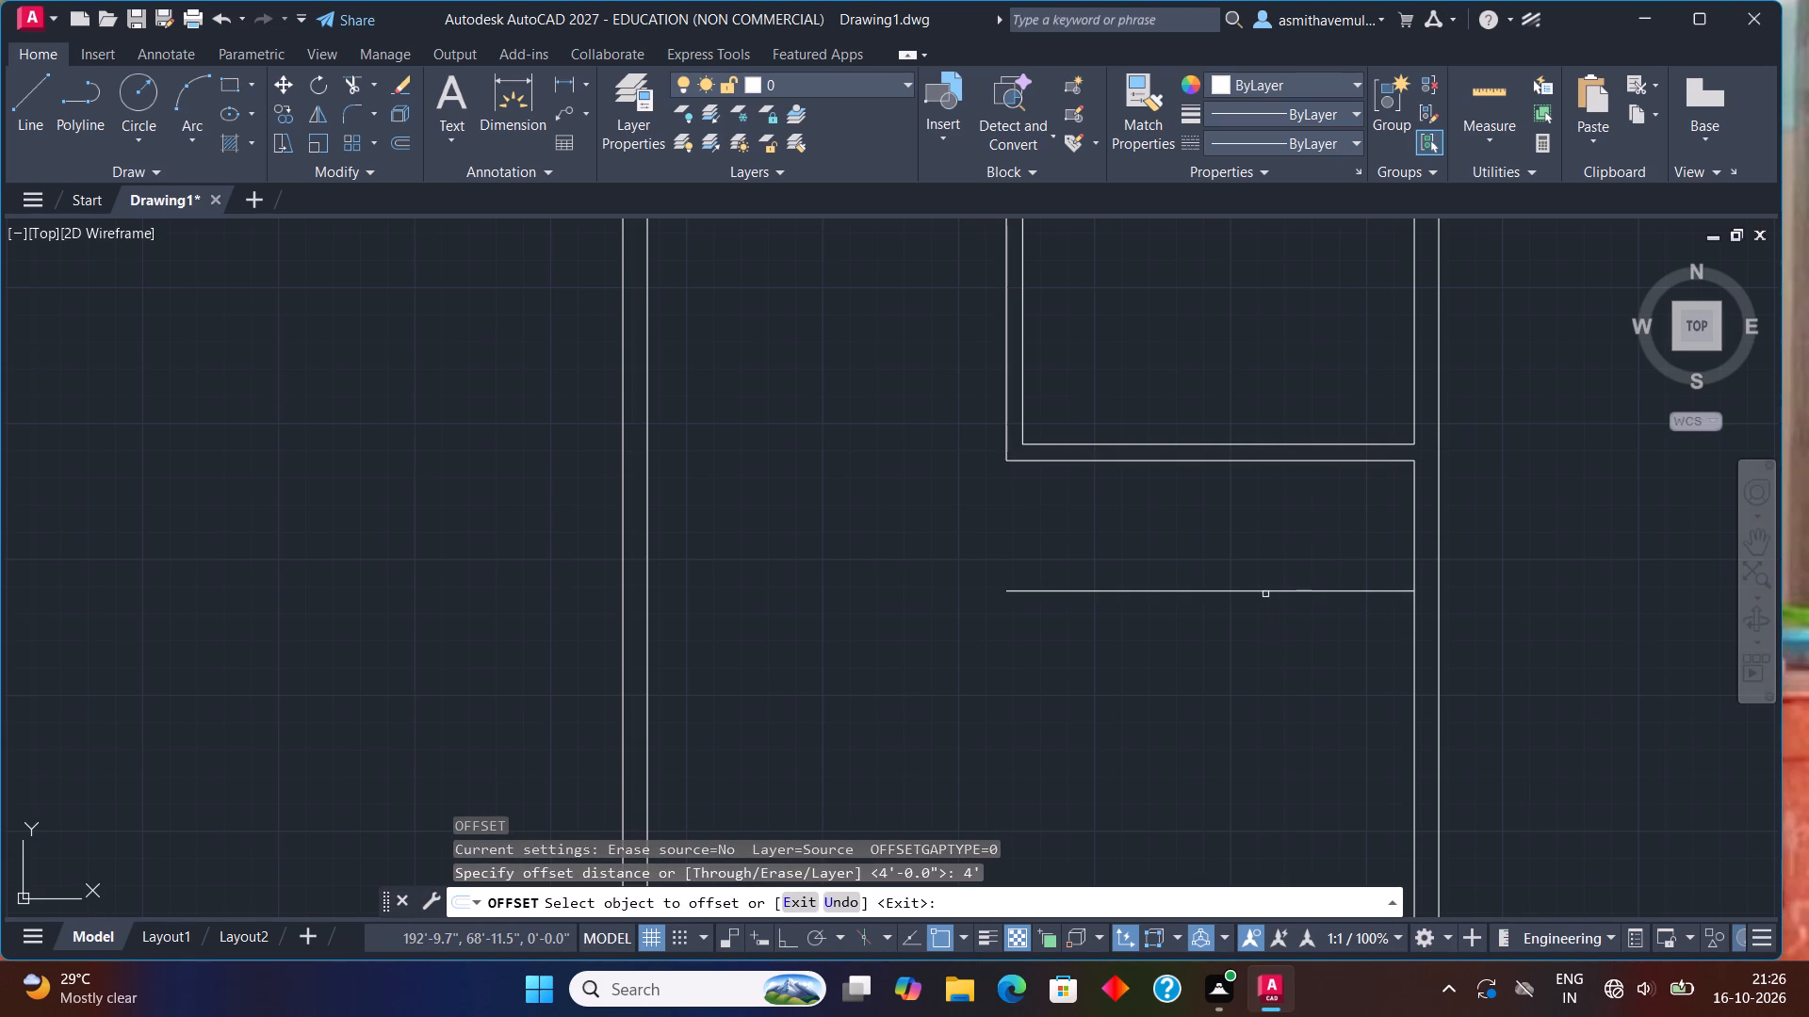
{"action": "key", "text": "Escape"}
Offset the new horizontal partition line 6" downward for wall thickness.
{"action": "key", "text": "o"}
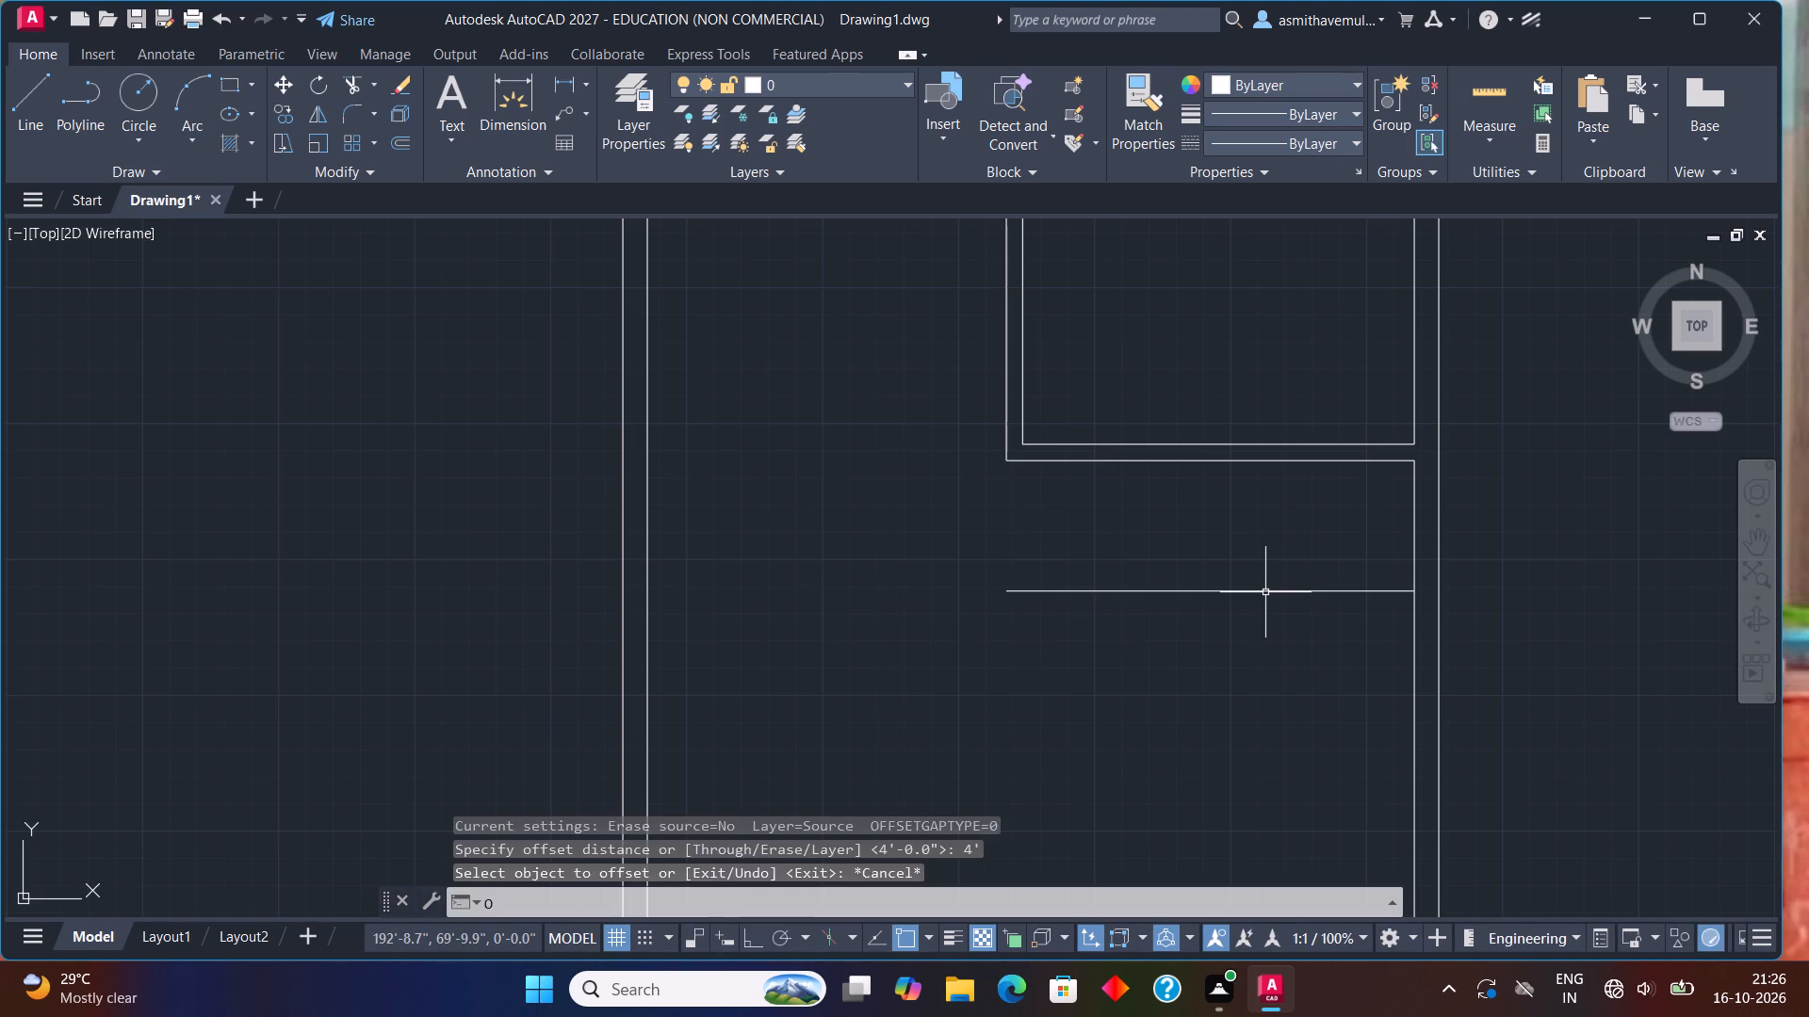
{"action": "key", "text": "Return"}
{"action": "key", "text": "6"}
{"action": "key", "text": "shift+quotedbl"}
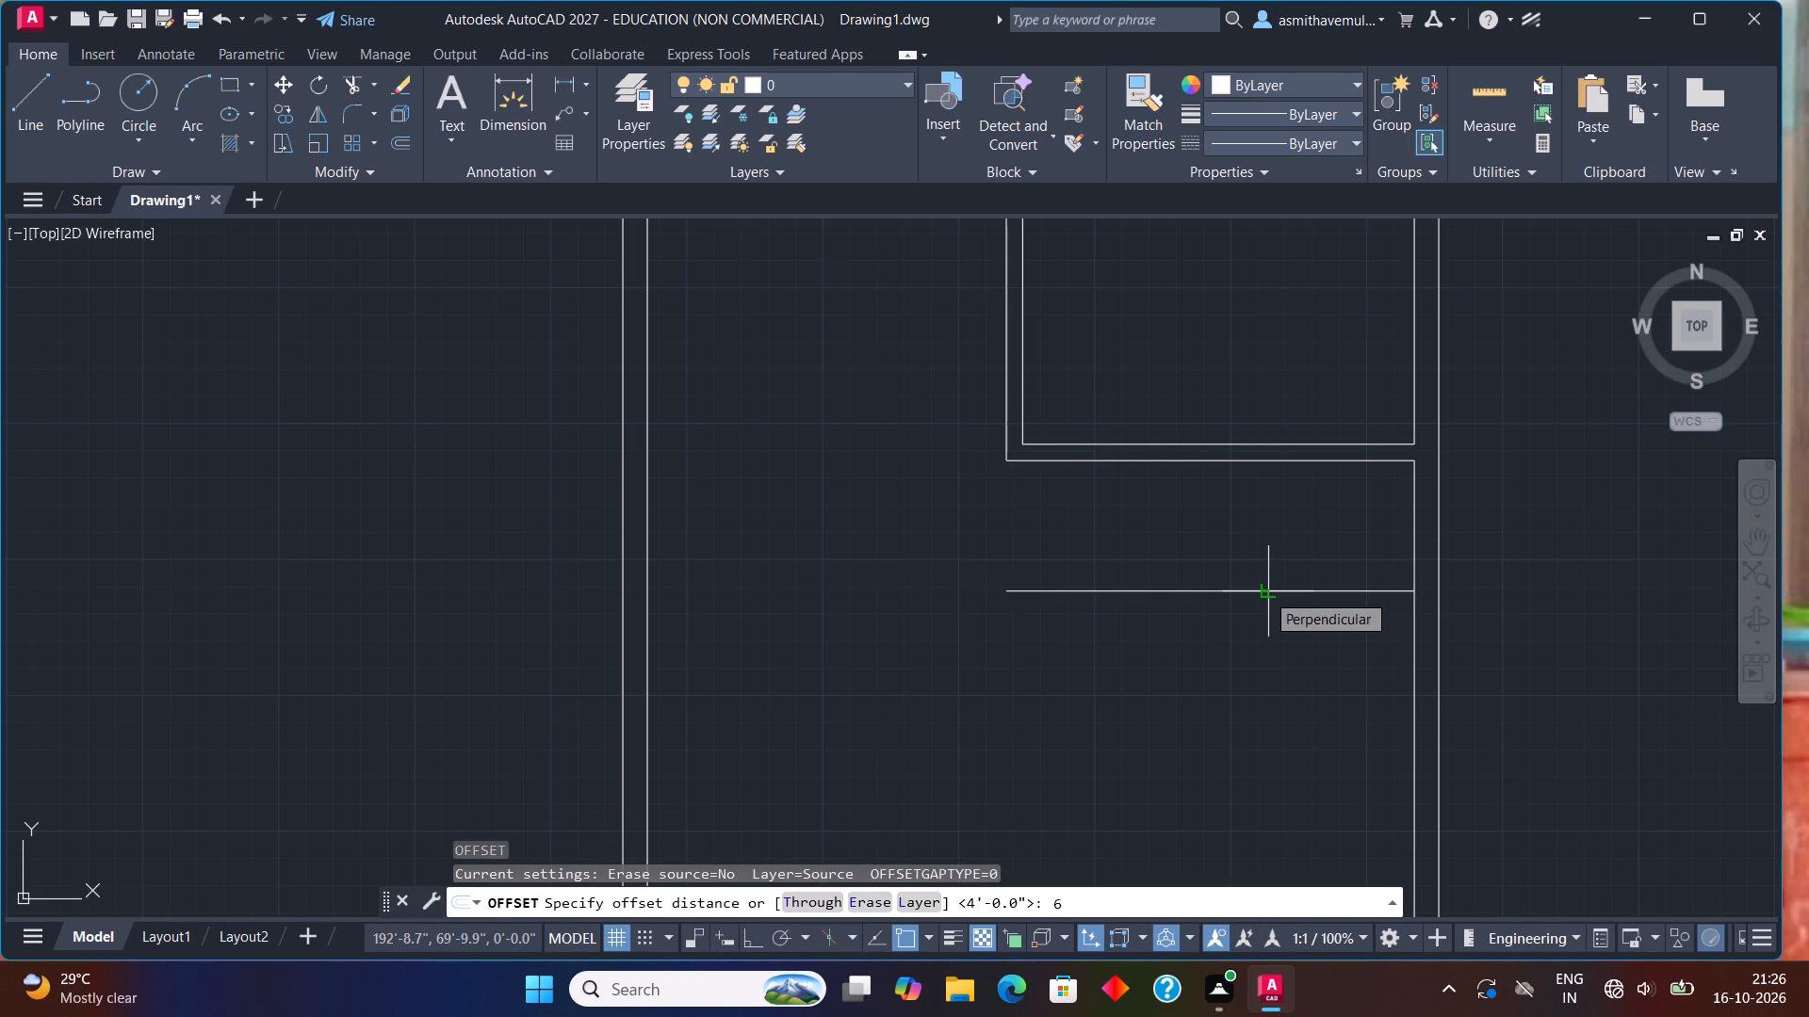
{"action": "key", "text": "Return"}
{"action": "left_click", "coordinate": [1265, 592]}
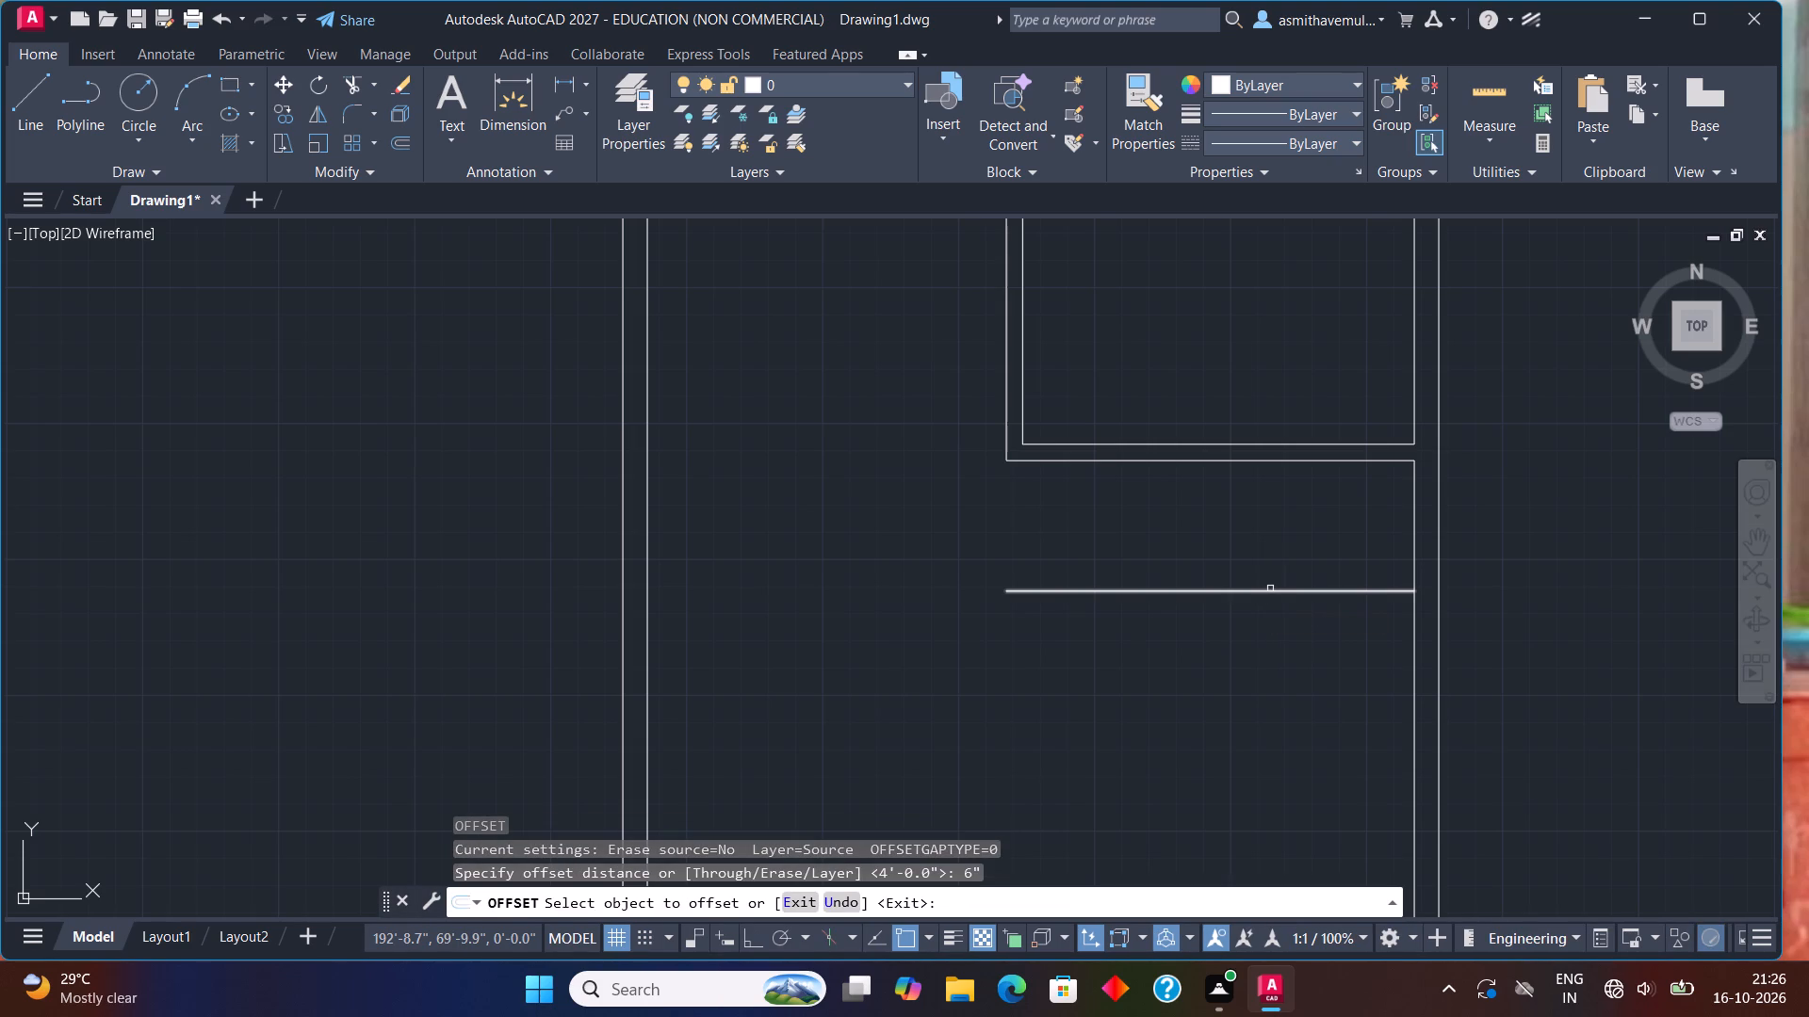
{"action": "left_click", "coordinate": [1272, 589]}
{"action": "left_click", "coordinate": [1247, 669]}
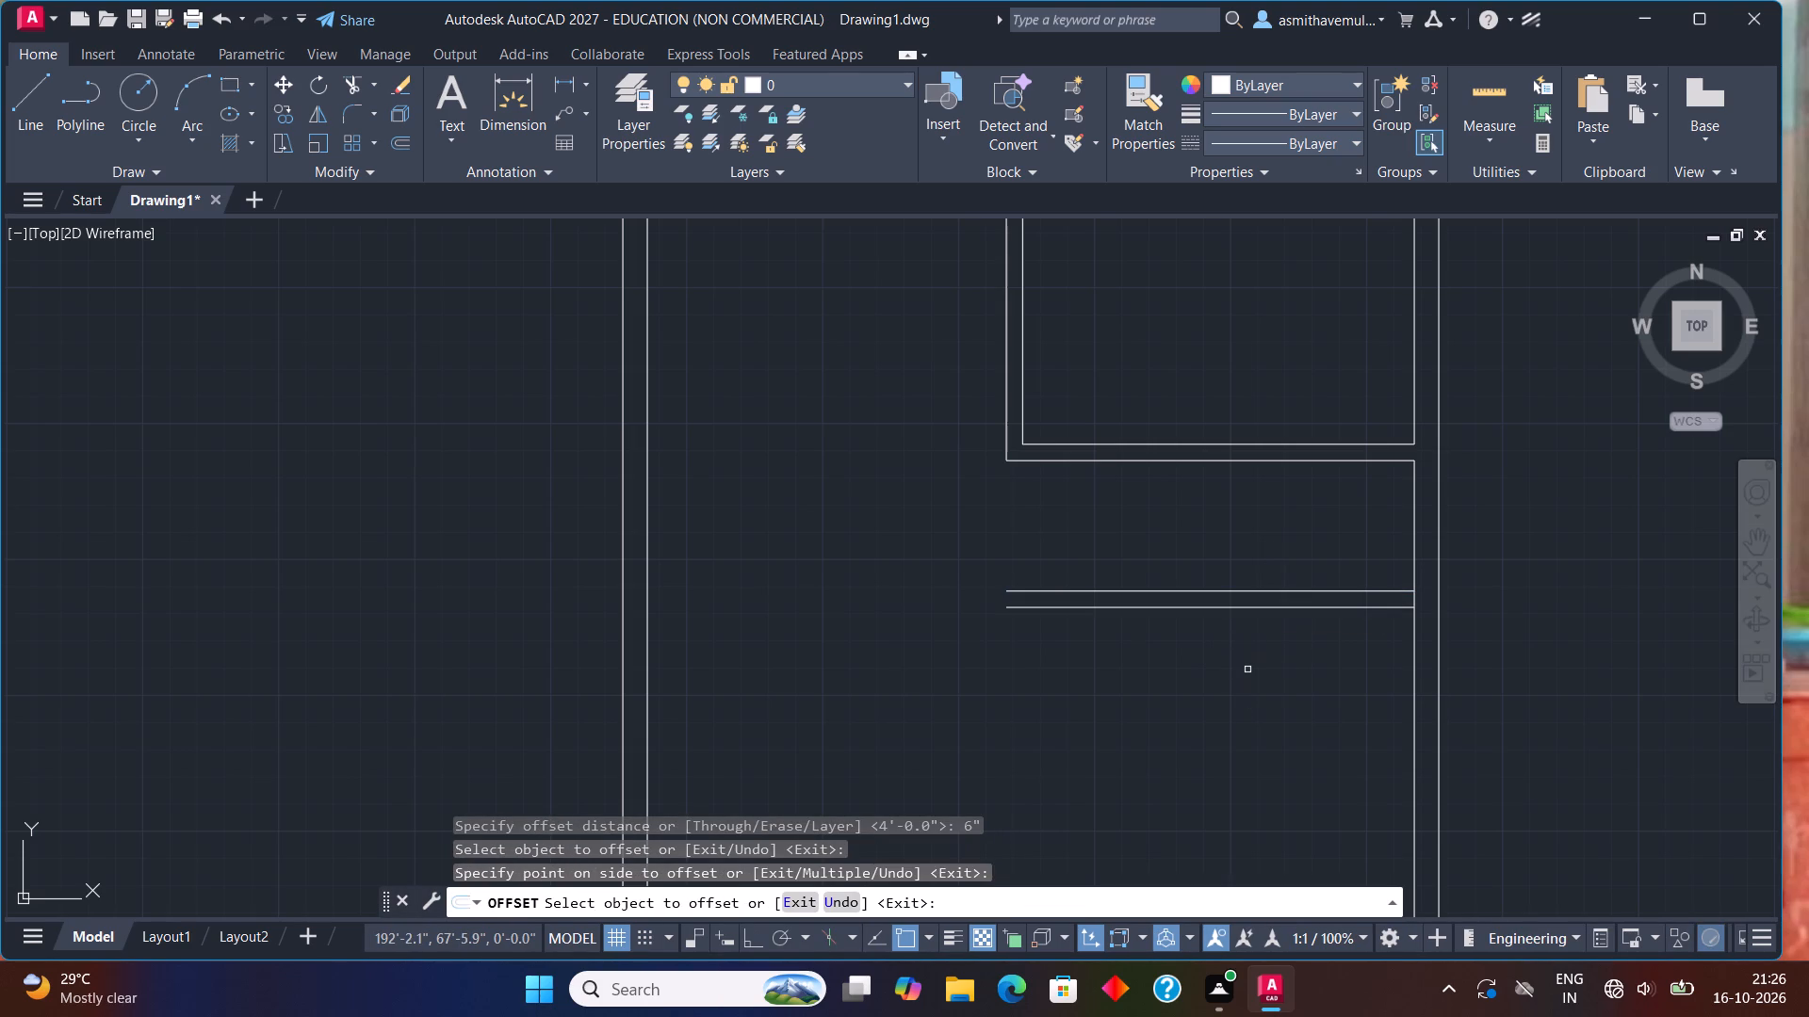
{"action": "key", "text": "Escape"}
Offset the east inner wall line below the lower horizontal partition 7' inward to add a vertical partition line.
{"action": "key", "text": "o"}
{"action": "key", "text": "Return"}
{"action": "type", "text": "7'"}
{"action": "key", "text": "Return"}
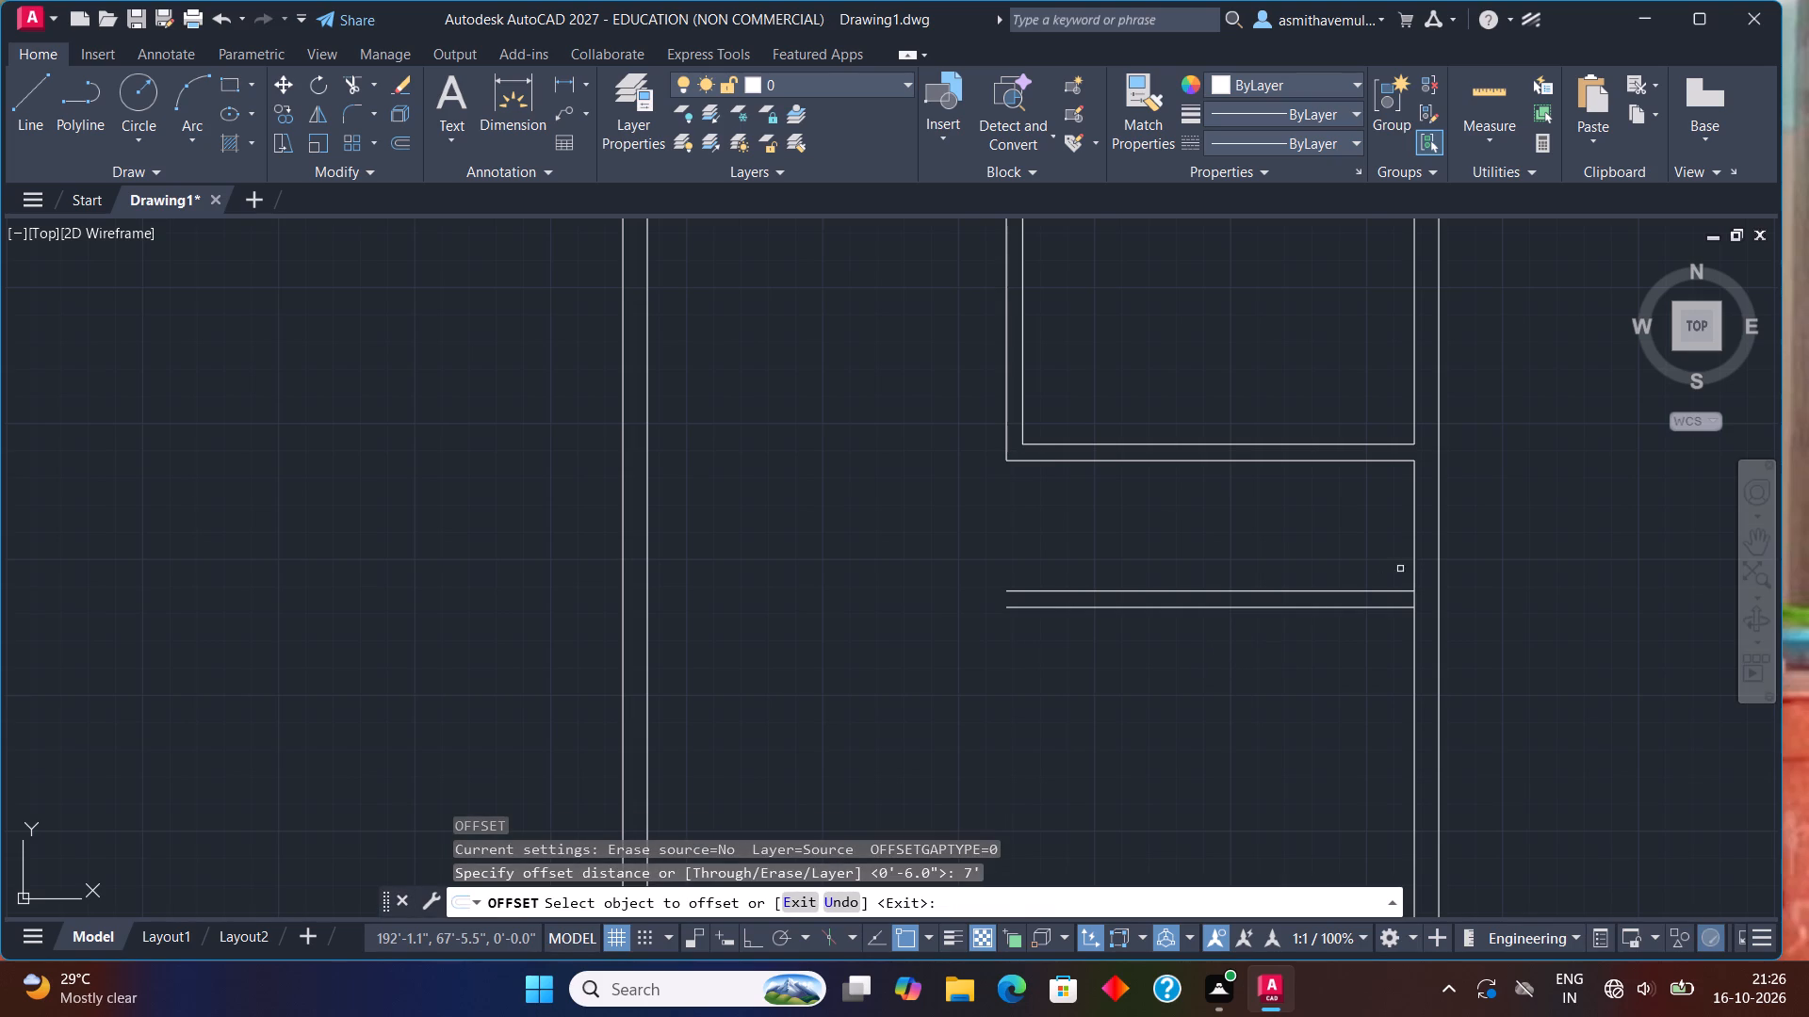
{"action": "left_click", "coordinate": [1416, 550]}
{"action": "left_click", "coordinate": [1289, 553]}
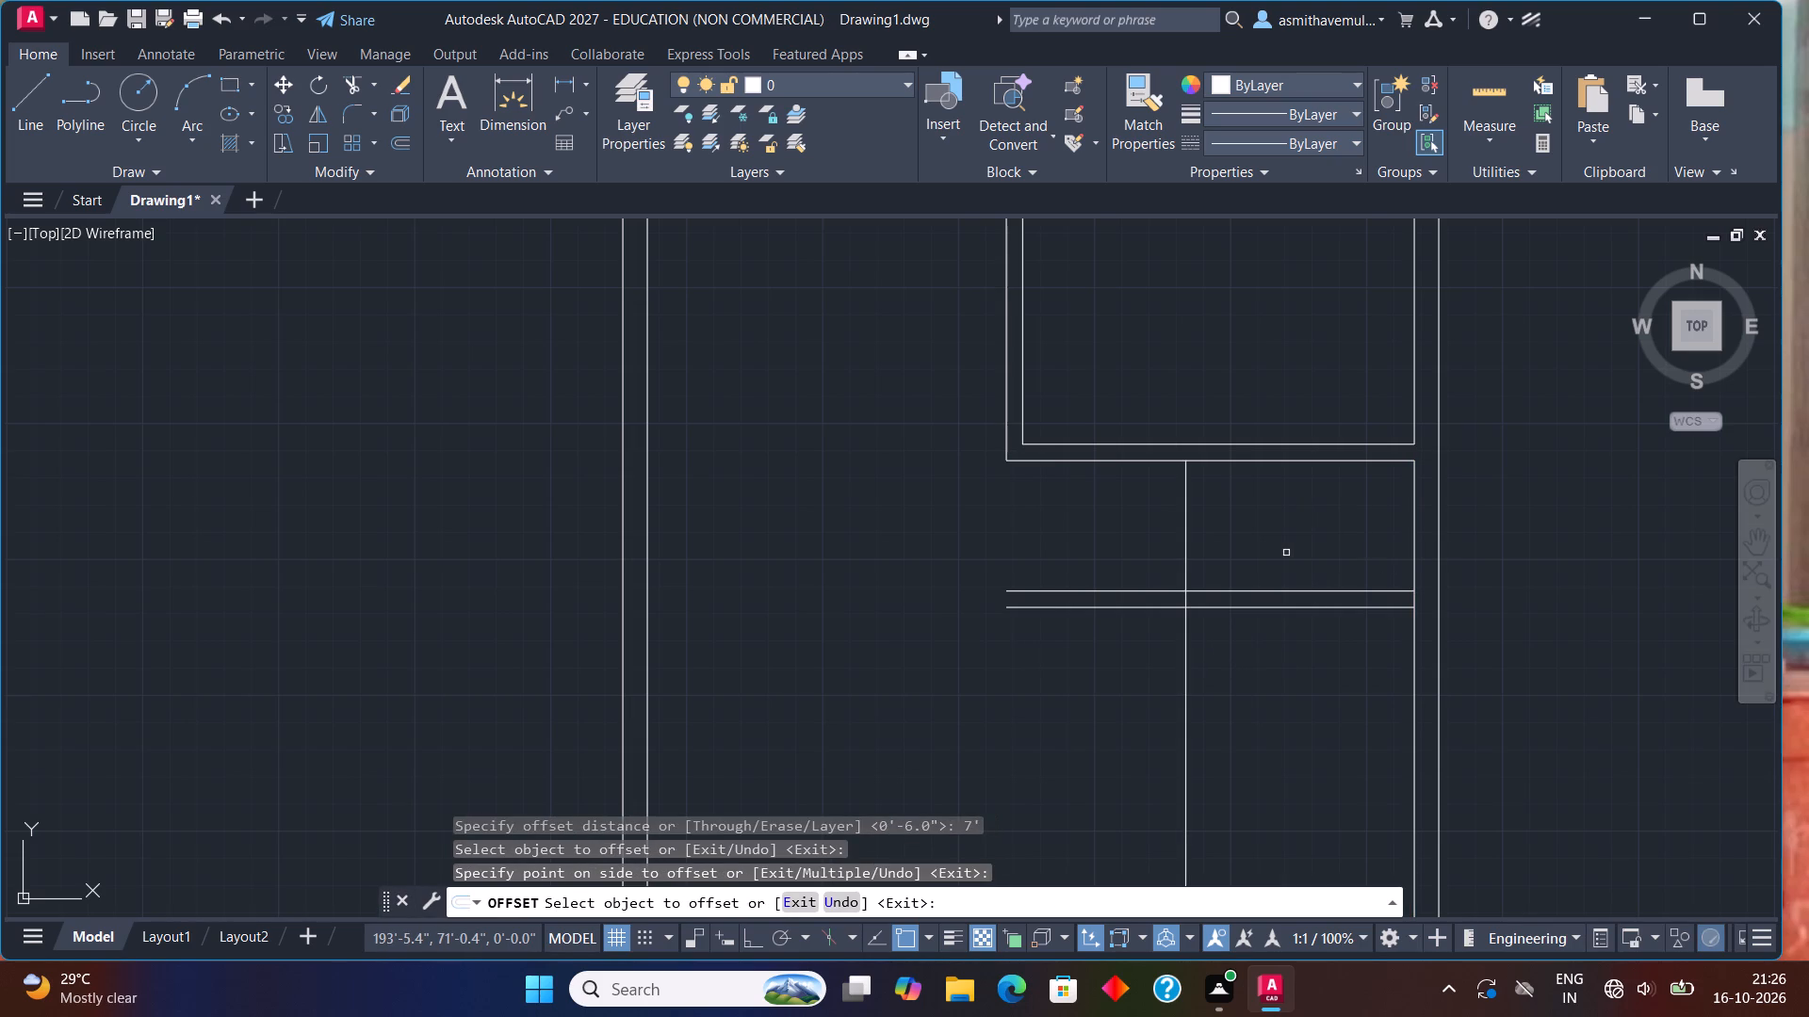
{"action": "key", "text": "grave"}
{"action": "key", "text": "Escape"}
Offset the new vertical partition line 6" to the west for wall thickness.
{"action": "key", "text": "o"}
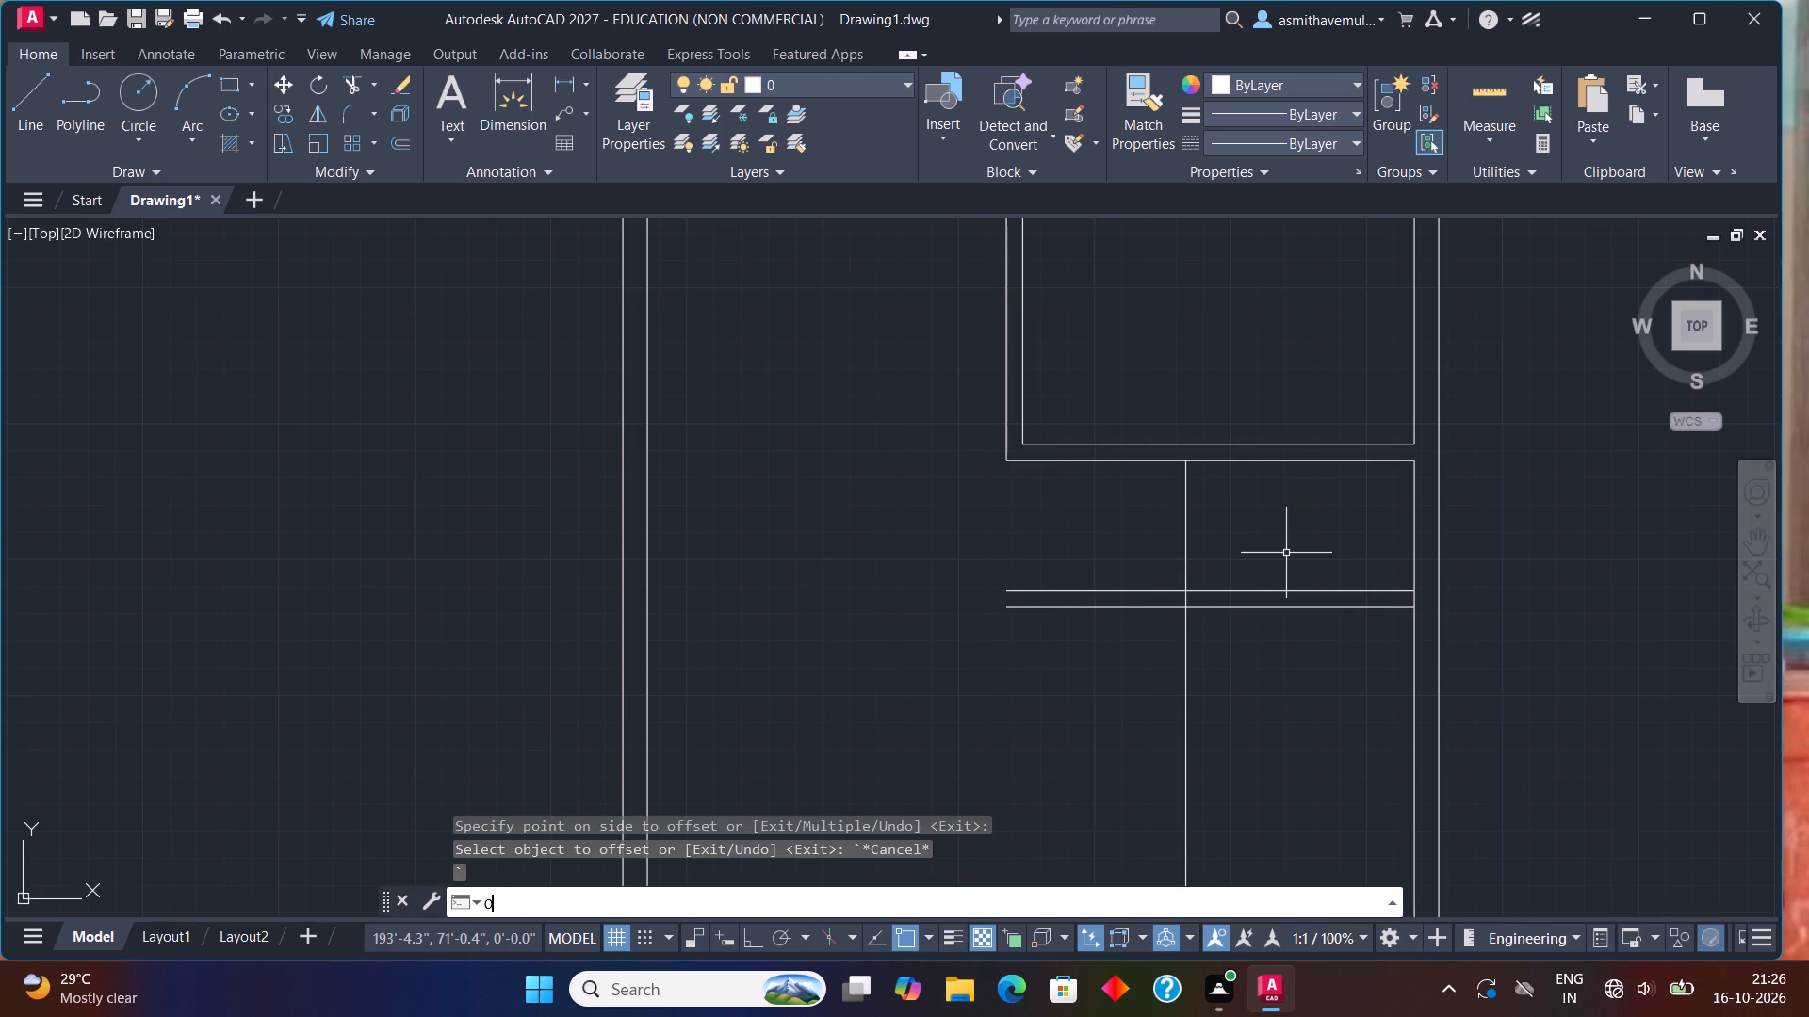
{"action": "key", "text": "Return"}
{"action": "key", "text": "6"}
{"action": "key", "text": "shift+quotedbl"}
{"action": "key", "text": "Return"}
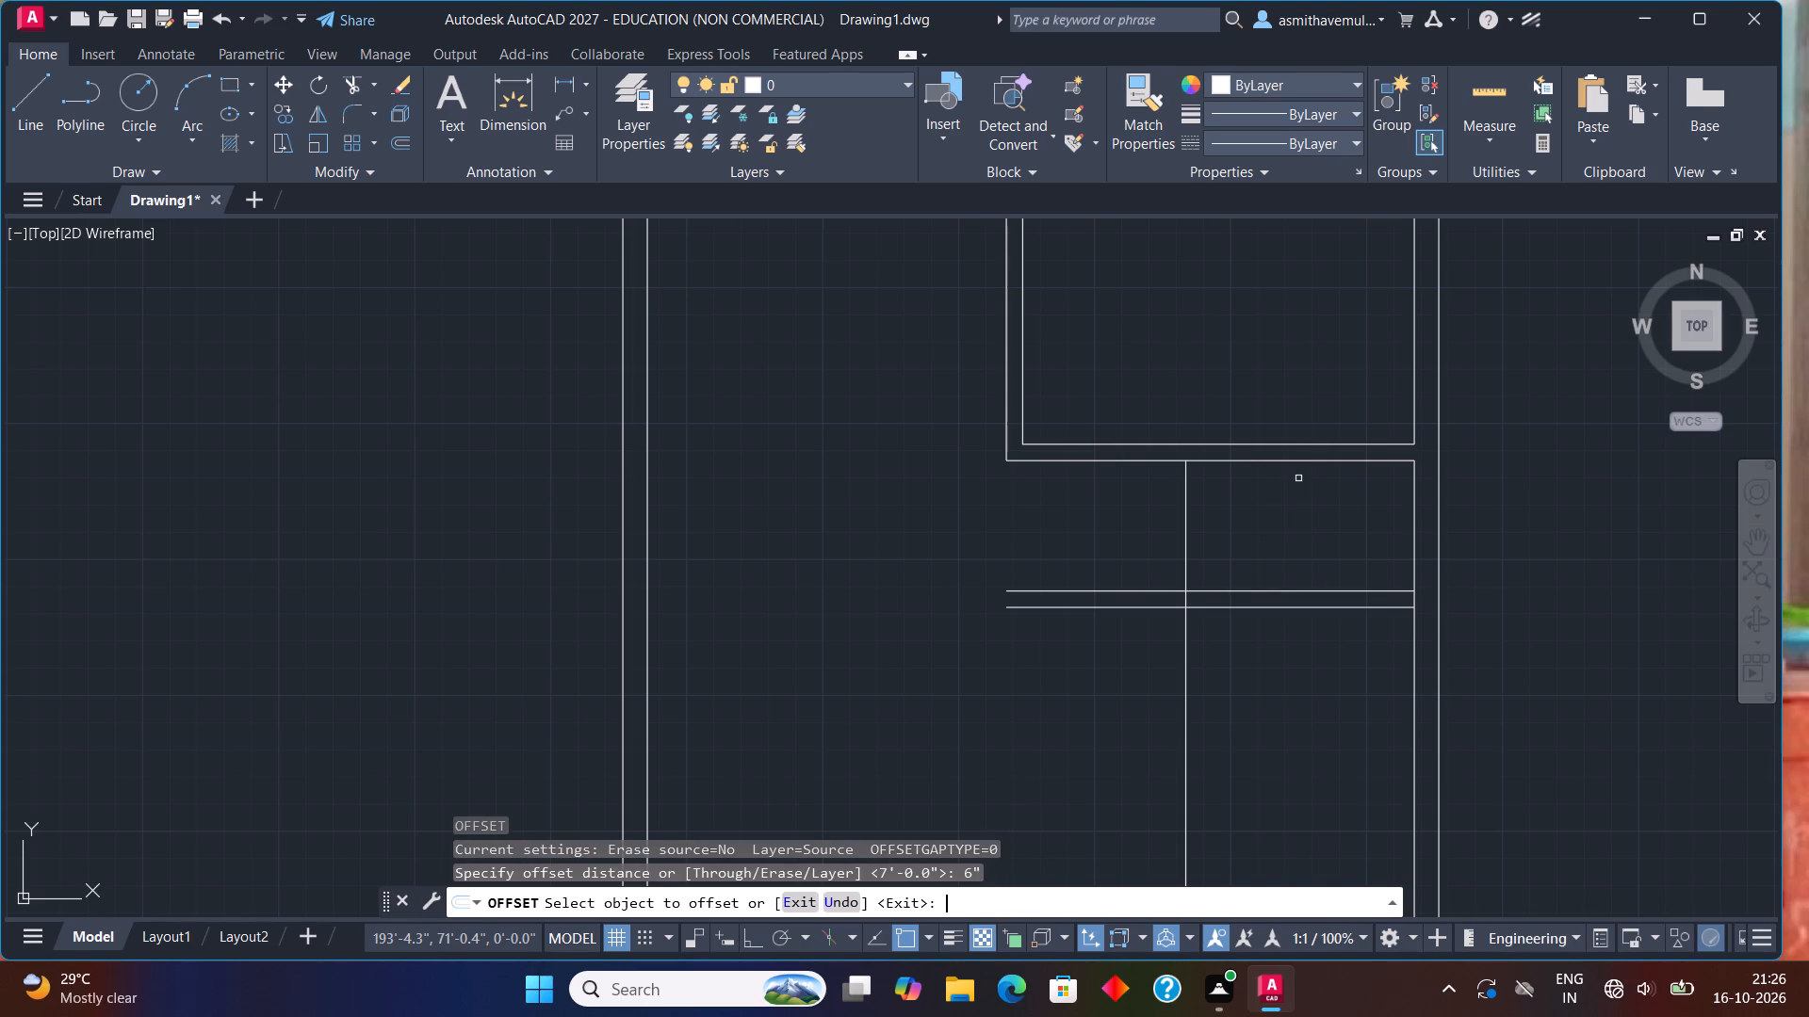
{"action": "left_click", "coordinate": [1186, 513]}
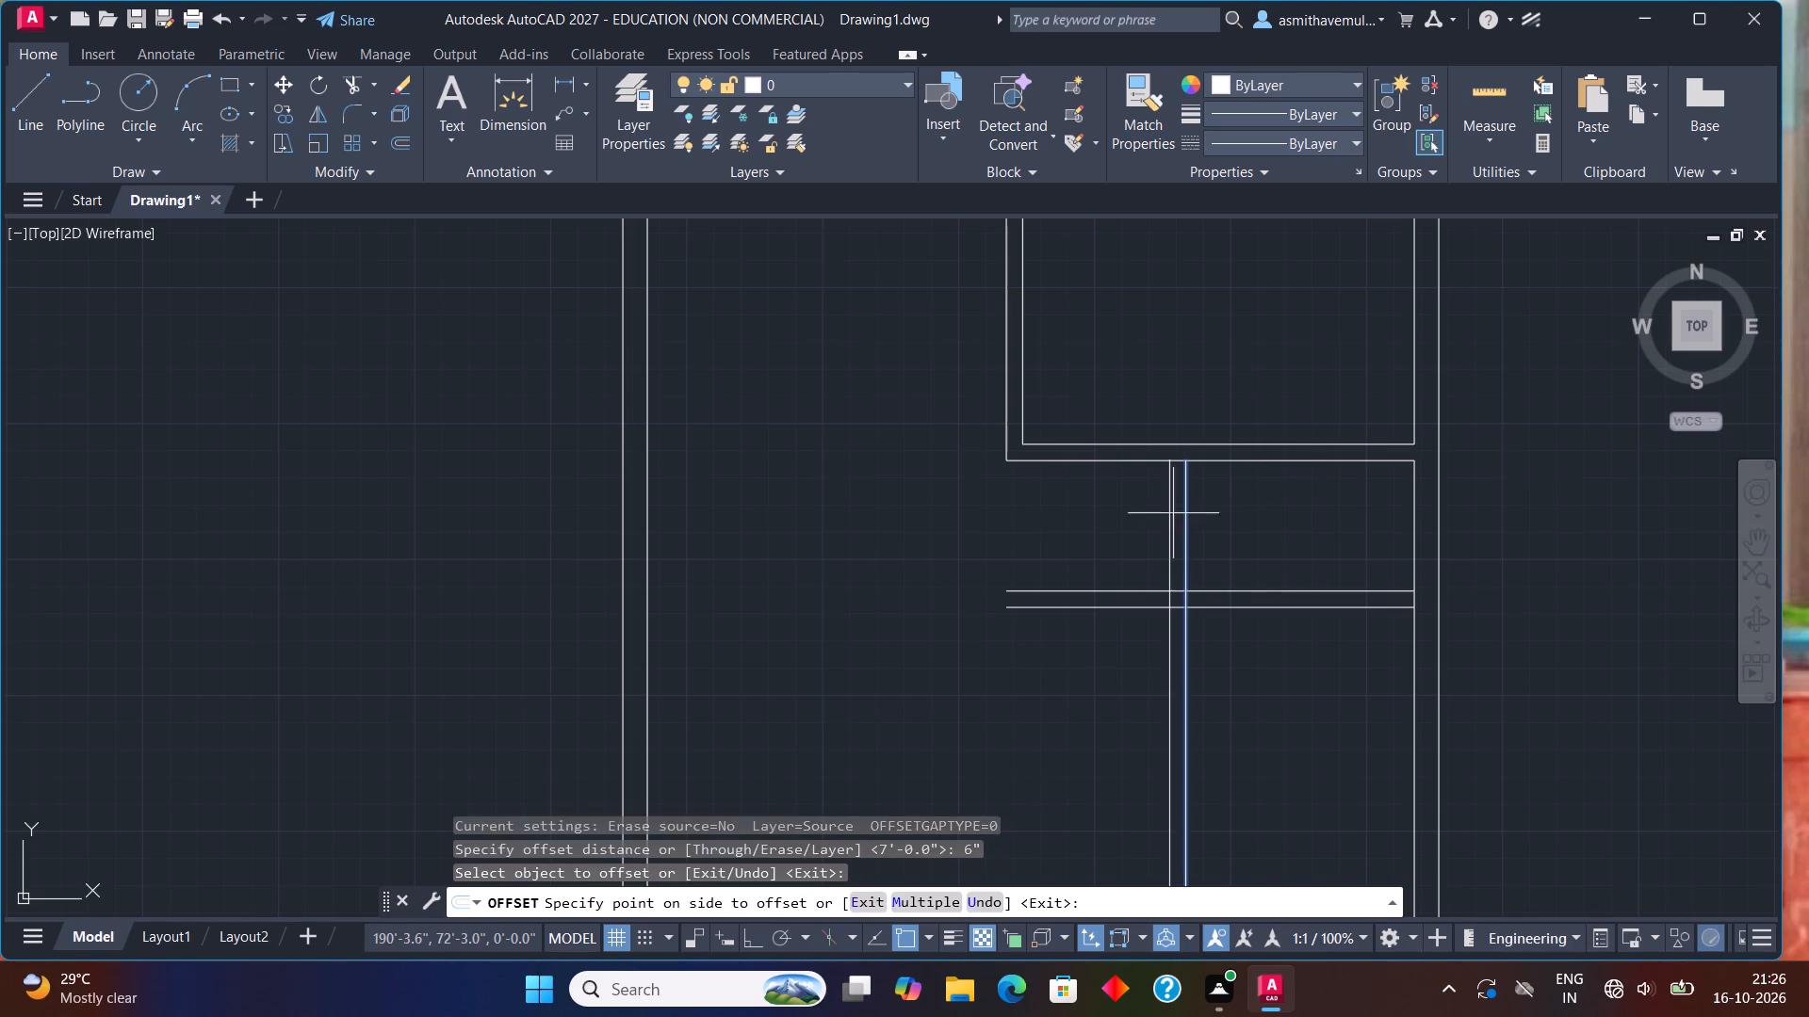
{"action": "left_click", "coordinate": [1133, 524]}
{"action": "key", "text": "Escape"}
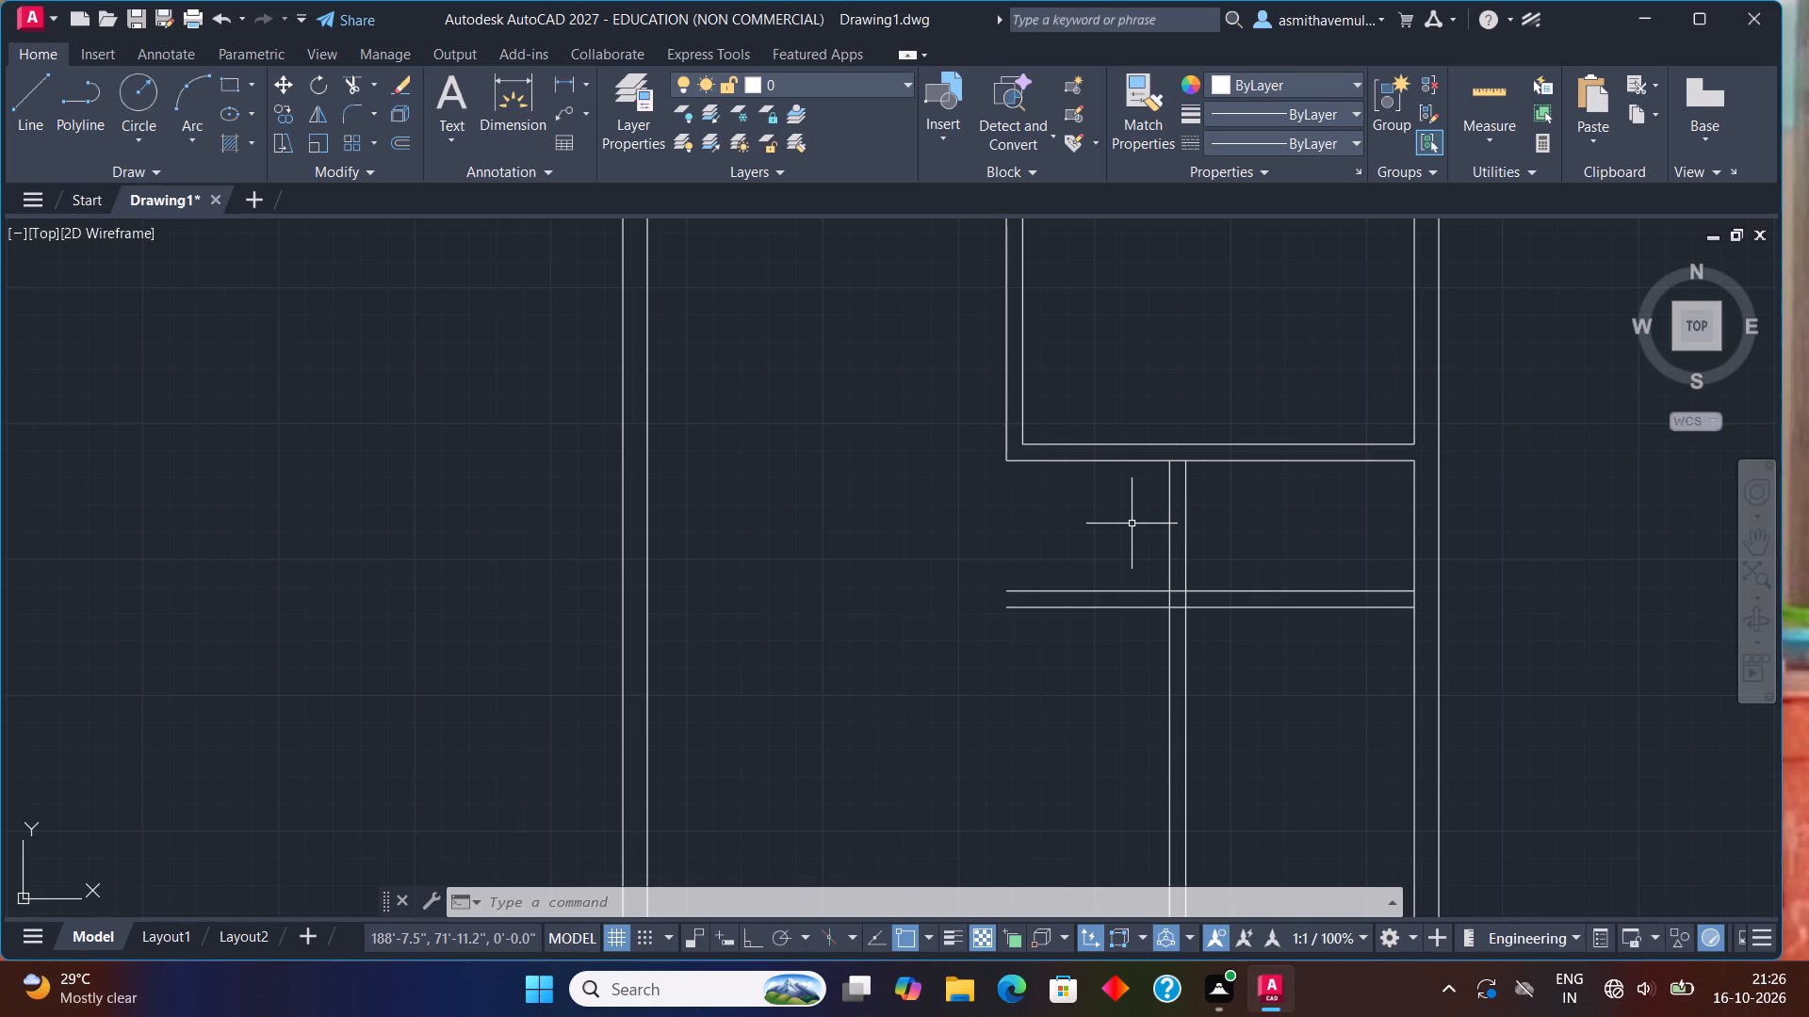
Trim the overhanging partition lines and clear the wall junctions around the small 7' by 4' room along the east wall.
{"action": "type", "text": "TRIM"}
{"action": "key", "text": "Return"}
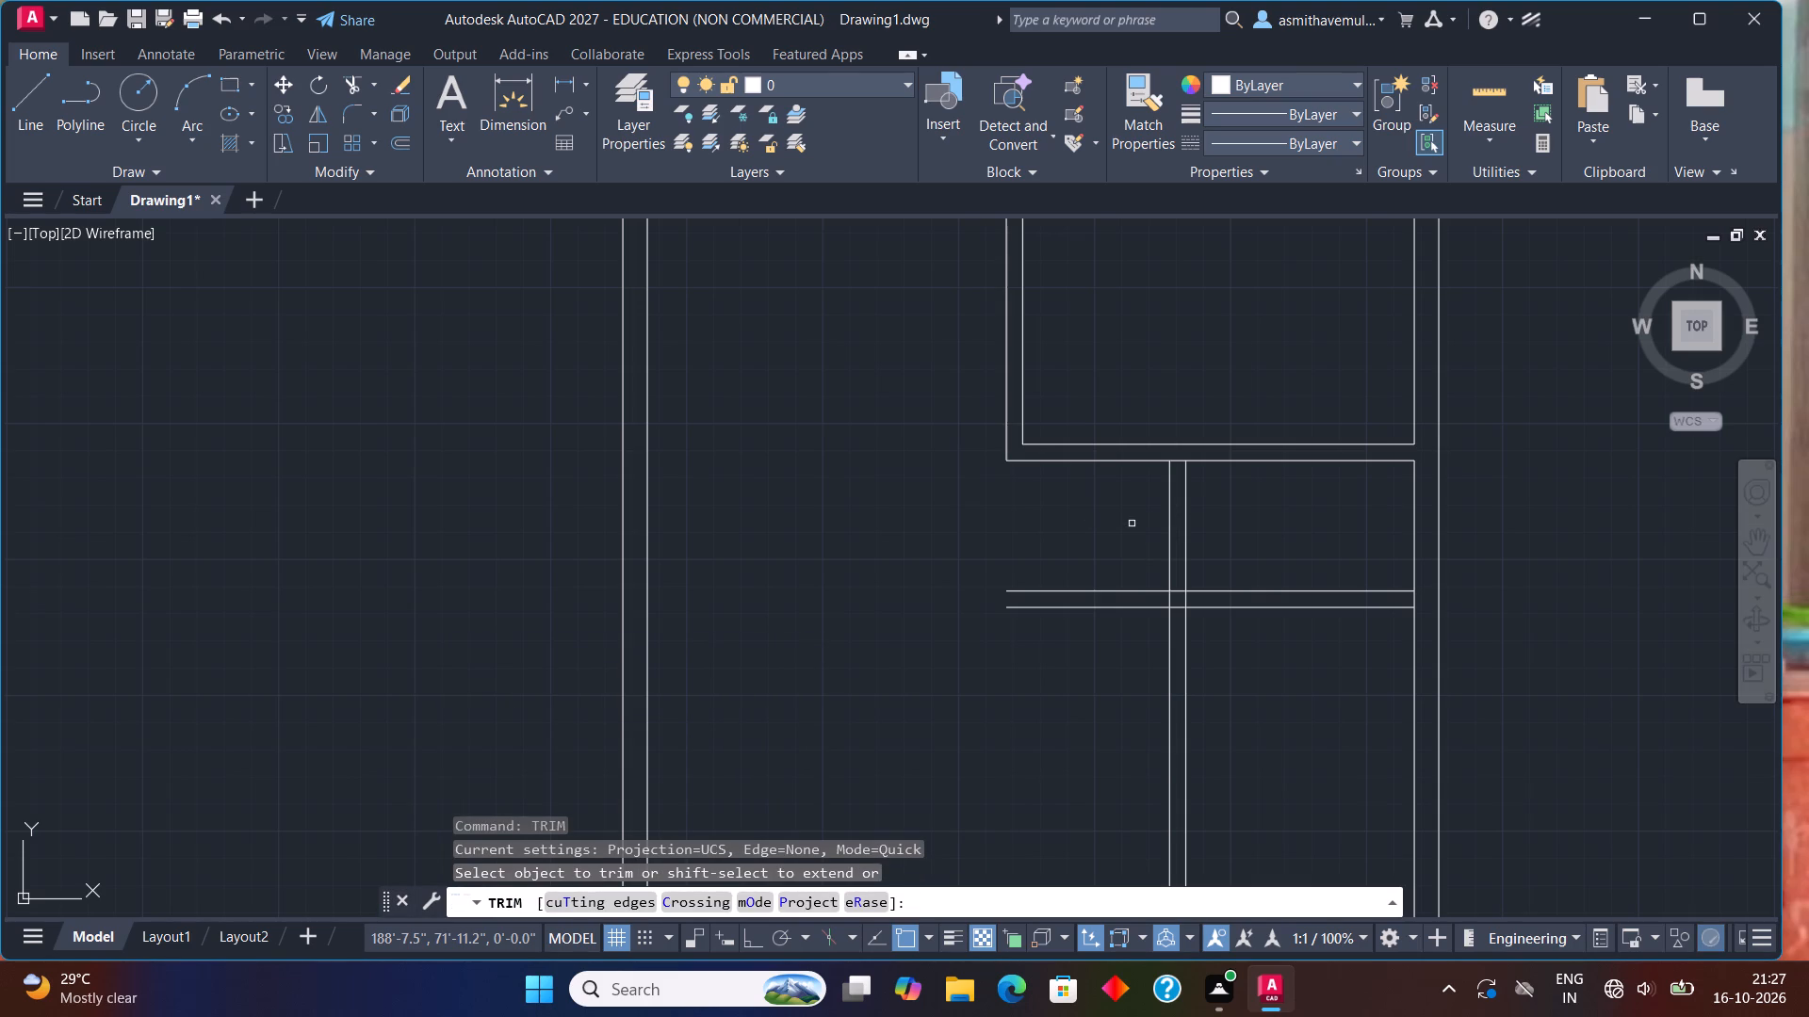
{"action": "scroll", "coordinate": [1161, 583], "scroll_direction": "down", "scroll_amount": 1}
{"action": "middle_click_drag", "start_coordinate": [1226, 614], "coordinate": [1284, 518]}
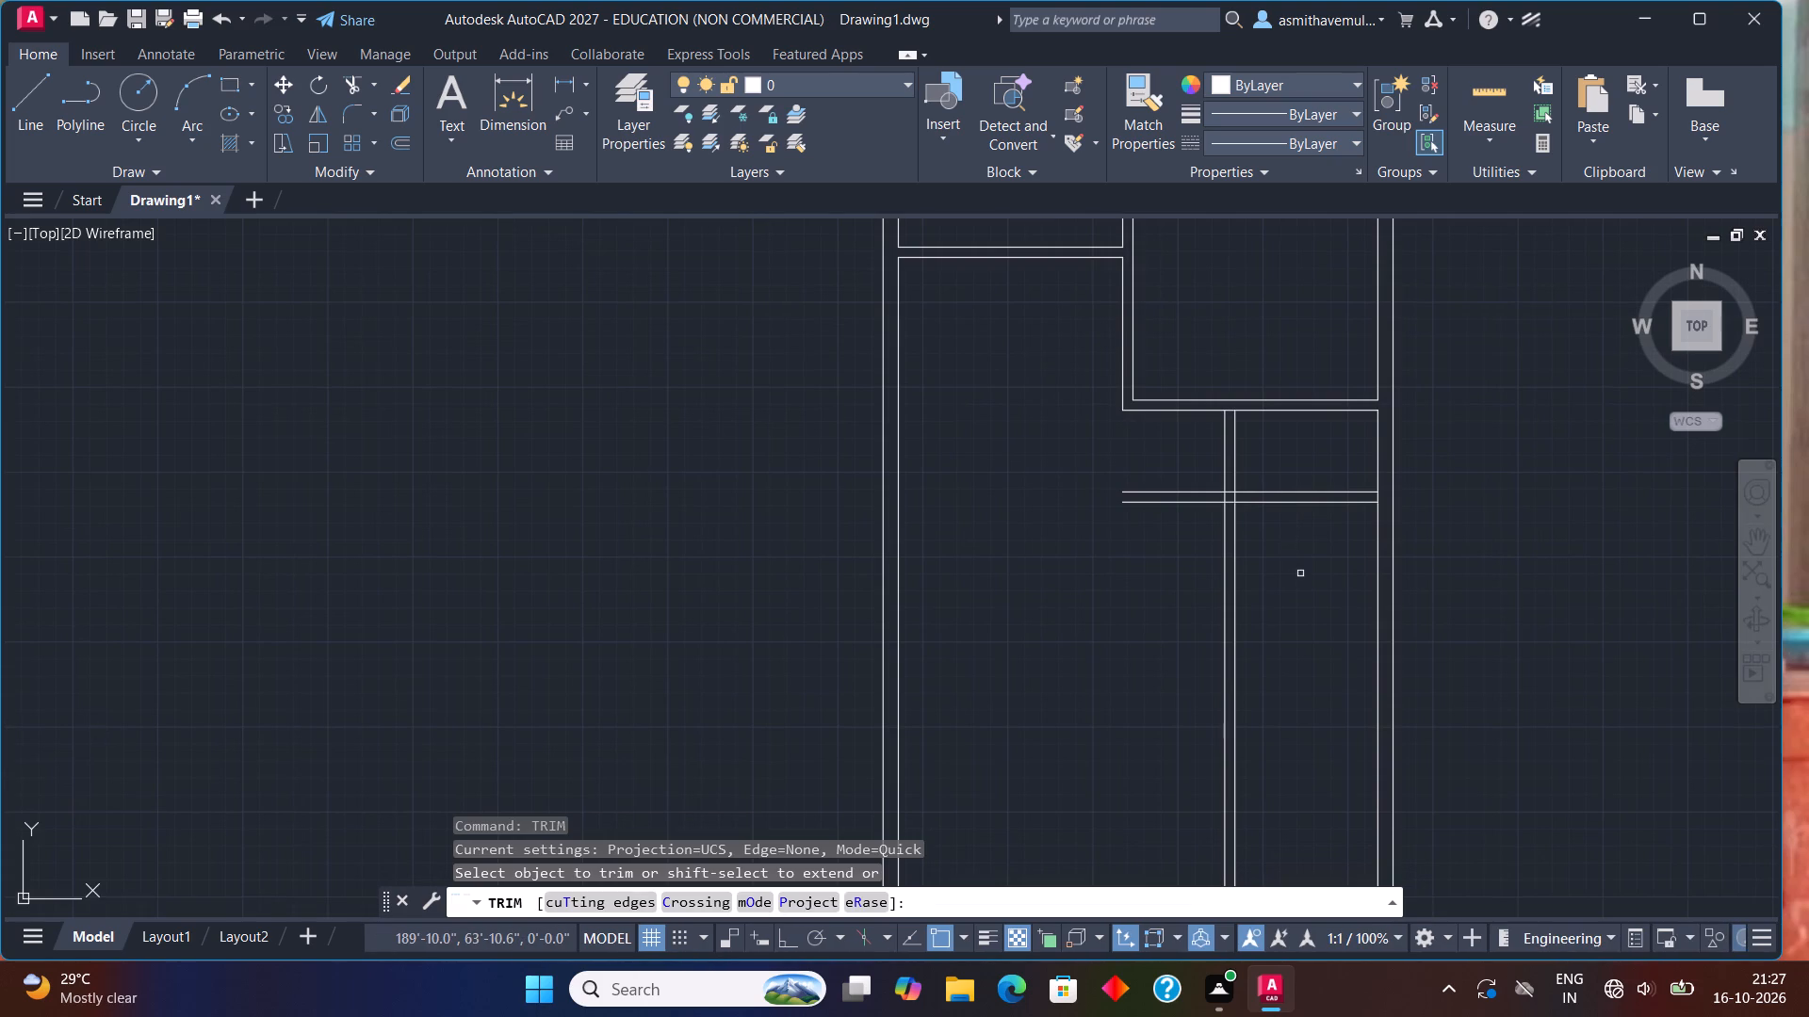
{"action": "left_click_drag", "start_coordinate": [1301, 576], "coordinate": [1199, 463]}
{"action": "scroll", "coordinate": [1261, 496], "scroll_direction": "up", "scroll_amount": 1}
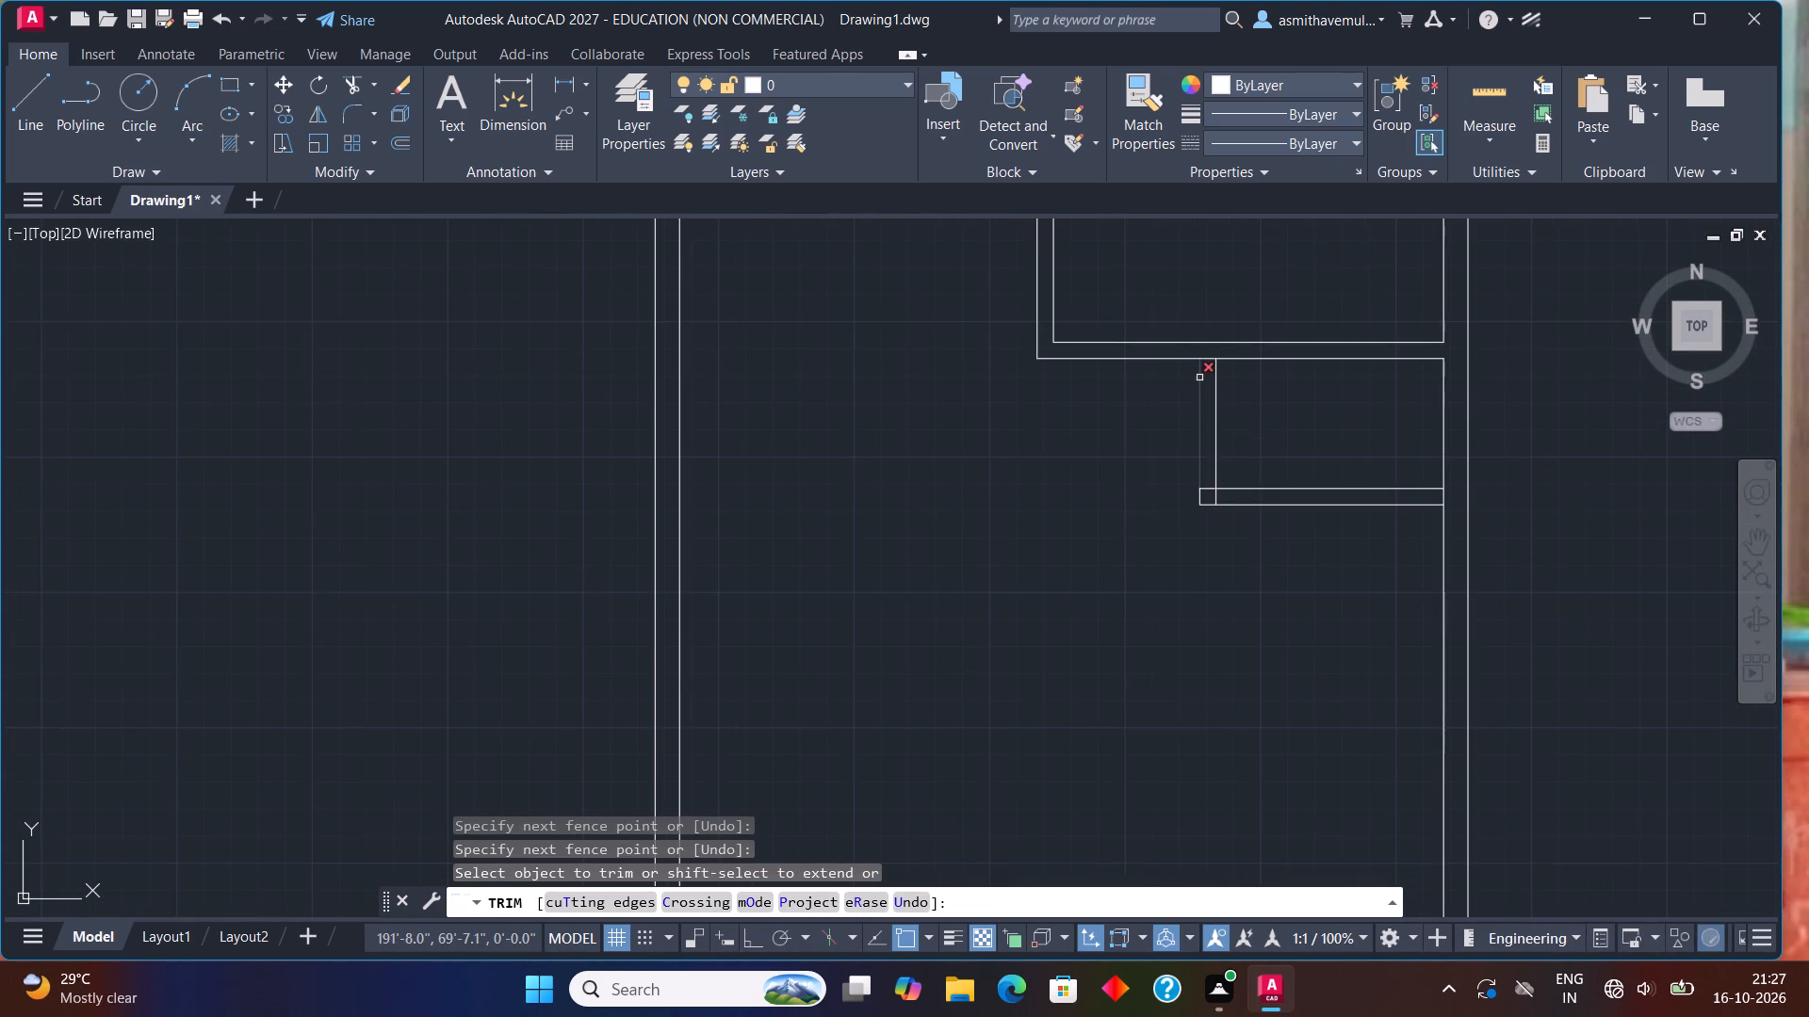
{"action": "scroll", "coordinate": [1203, 375], "scroll_direction": "up", "scroll_amount": 1}
{"action": "left_click", "coordinate": [1205, 347]}
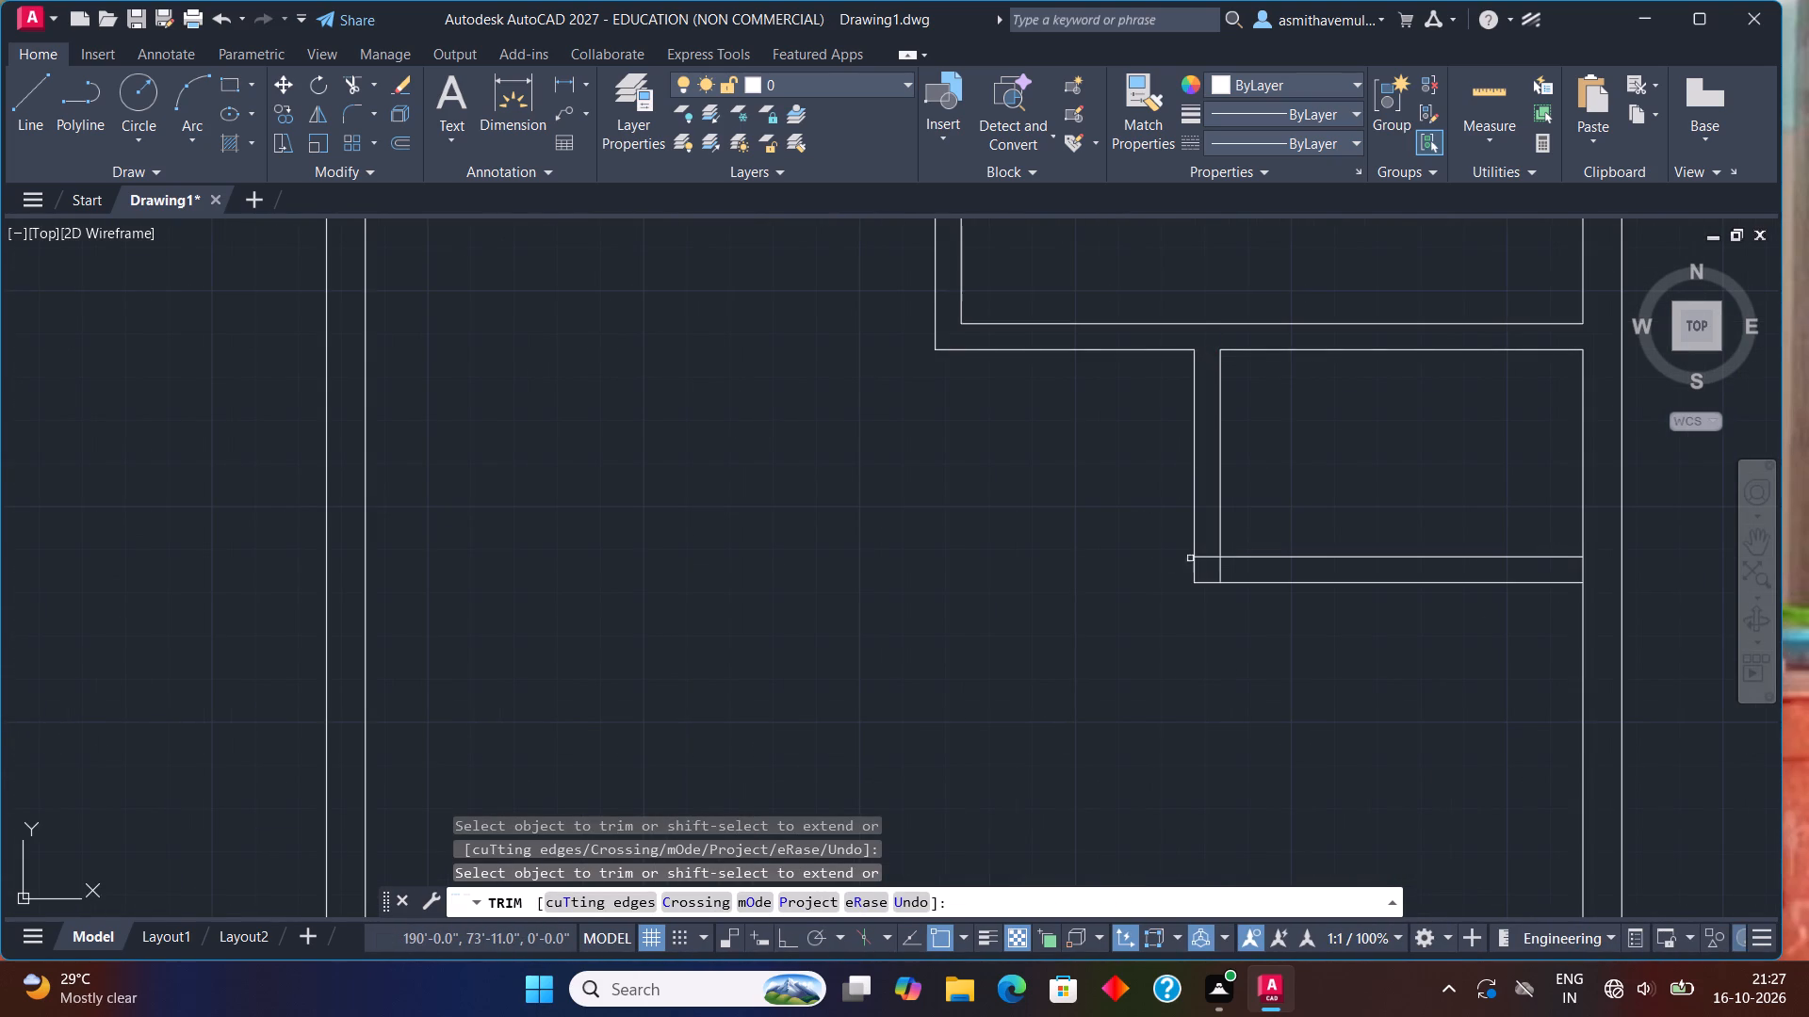
{"action": "left_click", "coordinate": [1216, 557]}
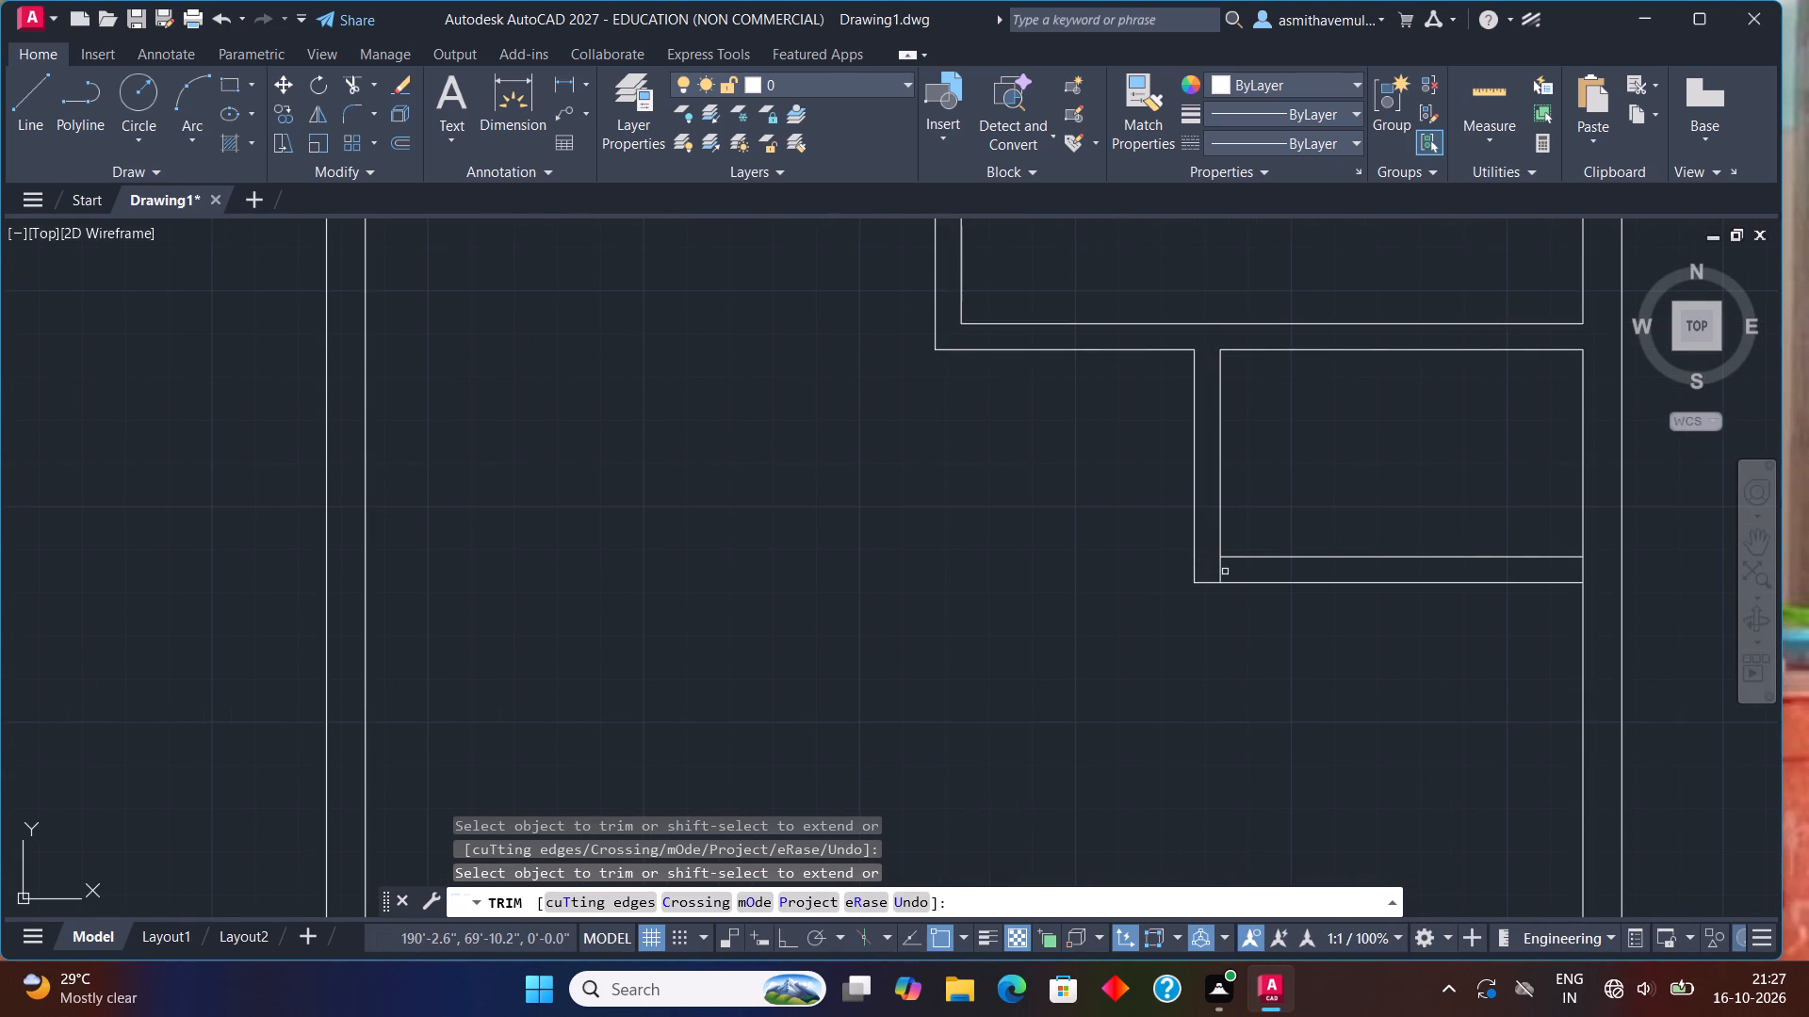
{"action": "left_click", "coordinate": [1221, 570]}
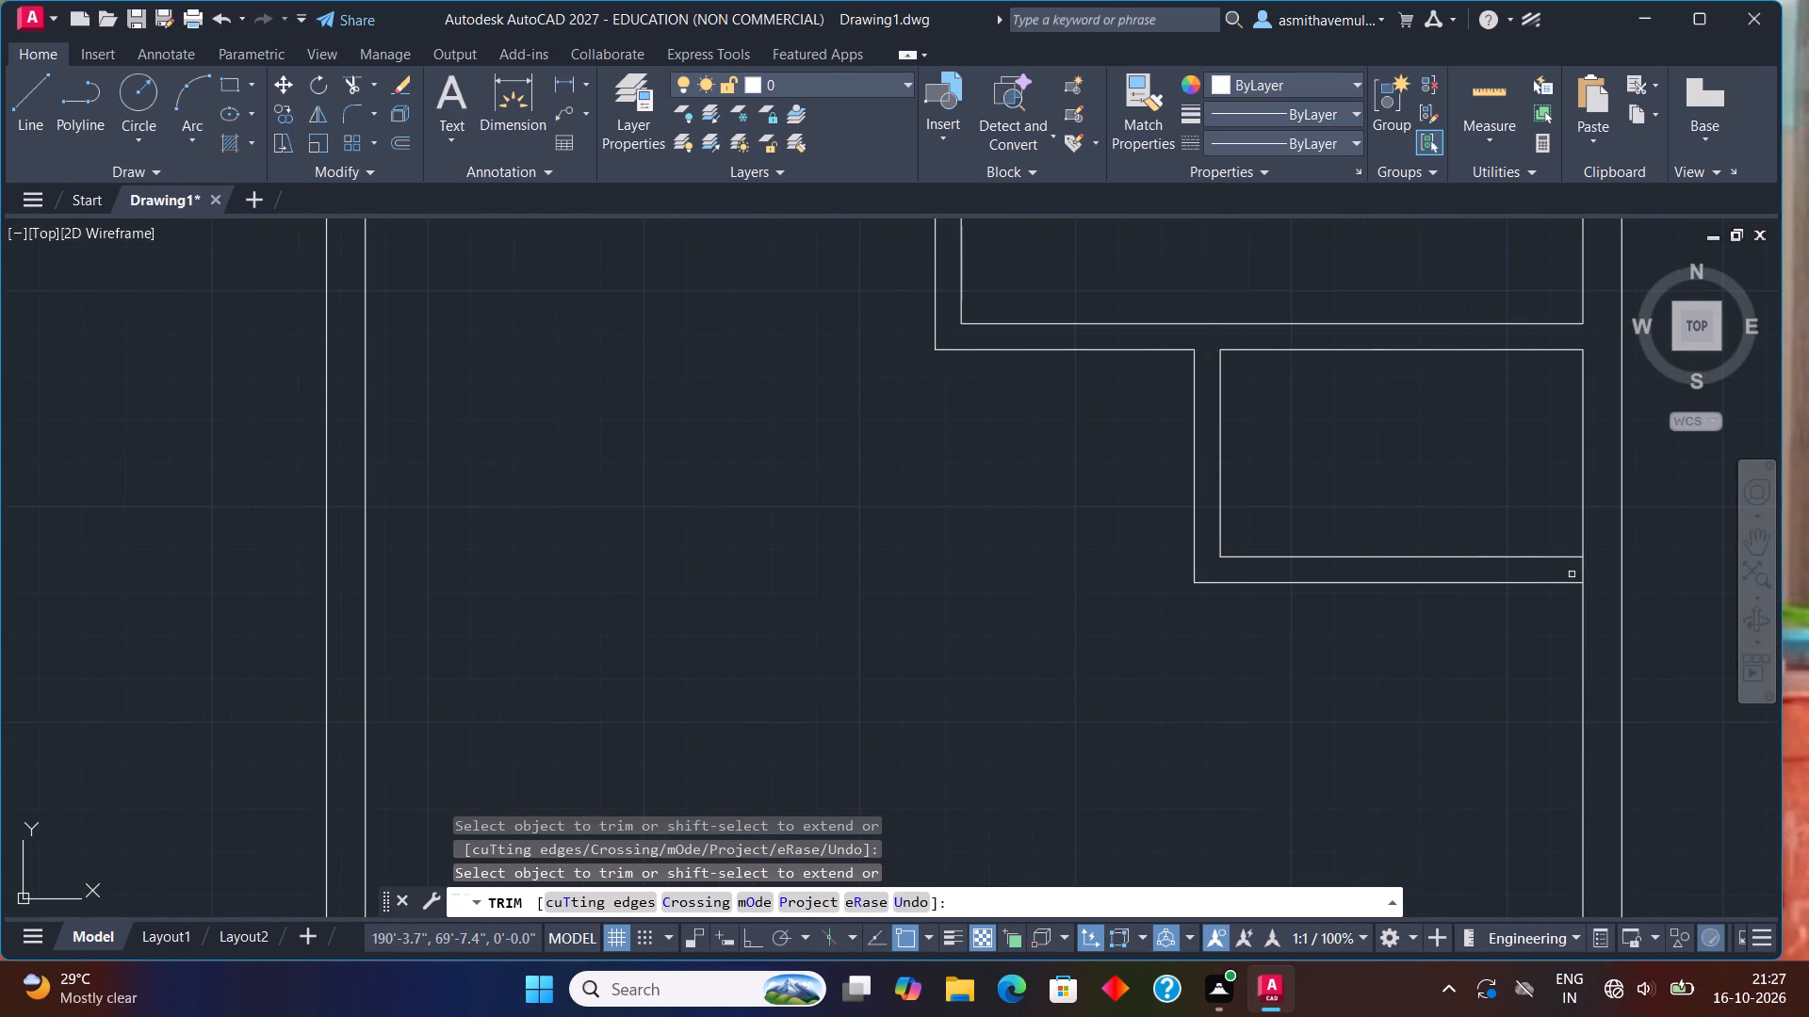
{"action": "left_click", "coordinate": [1582, 570]}
{"action": "key", "text": "Escape"}
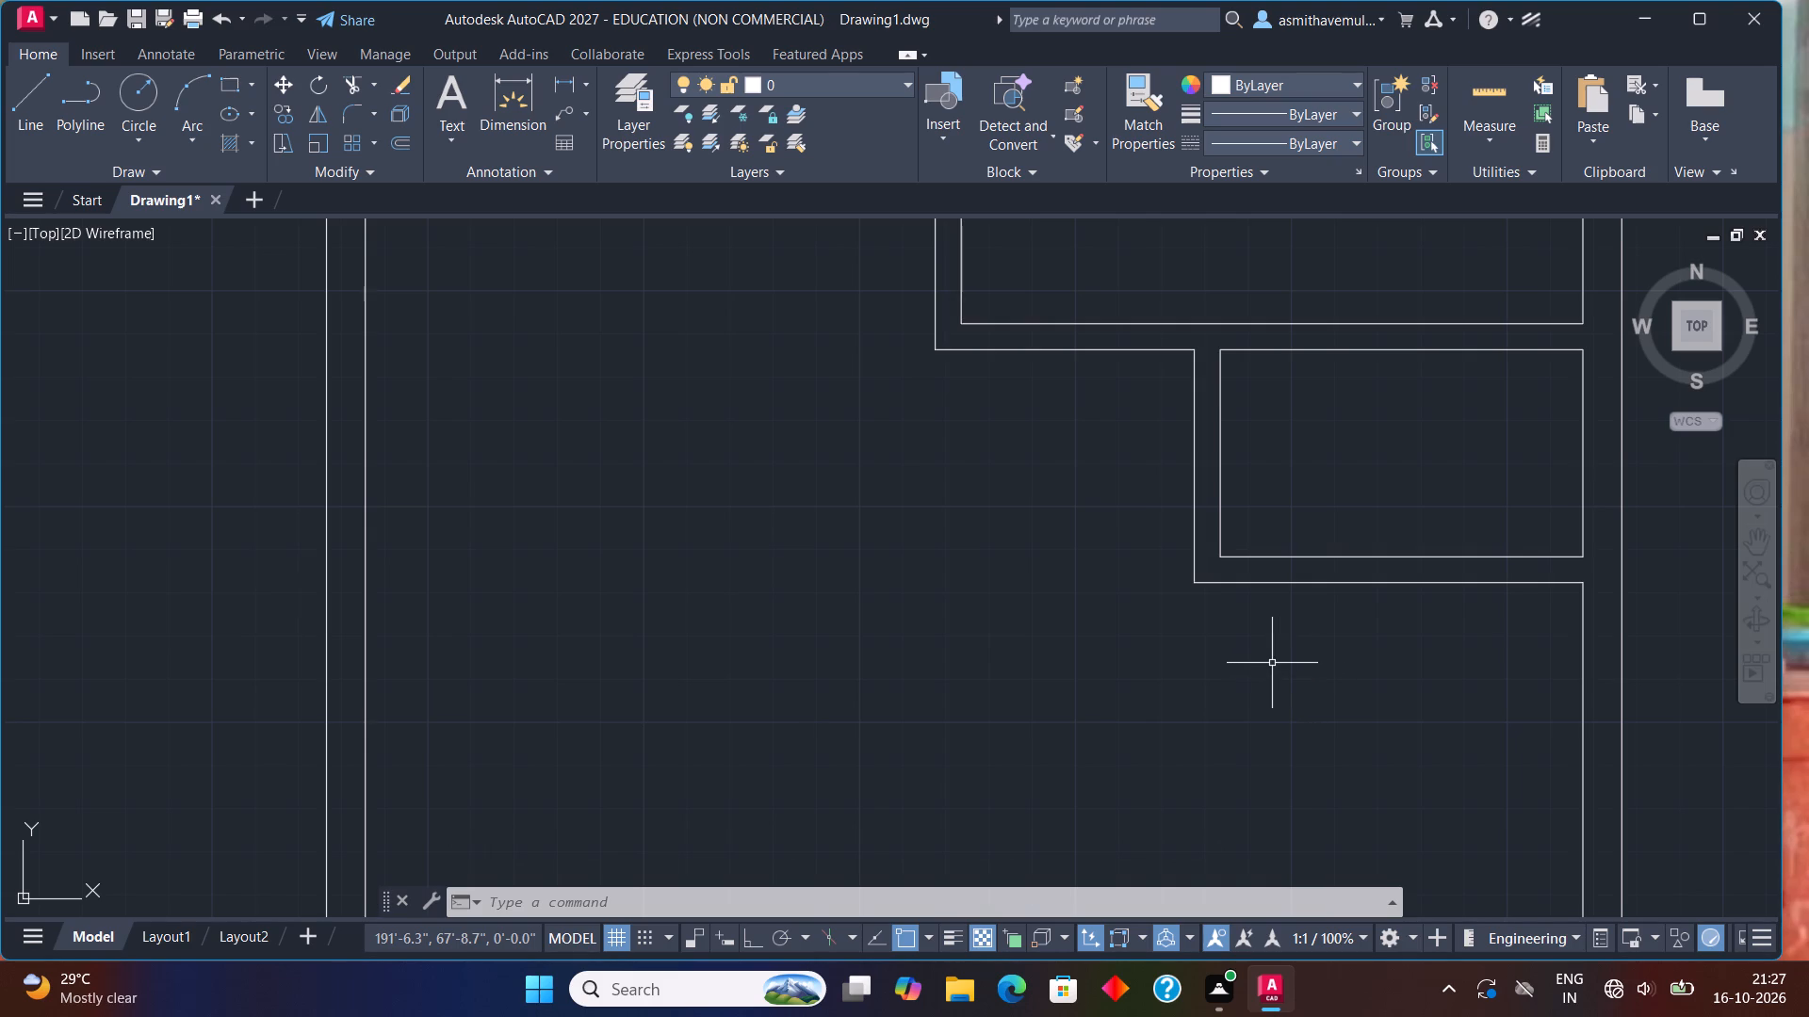
Offset the lower face of the small room's bottom wall 11' downward to add a horizontal partition line.
{"action": "middle_click_drag", "start_coordinate": [1215, 617], "coordinate": [1187, 411]}
{"action": "scroll", "coordinate": [1194, 427], "scroll_direction": "down", "scroll_amount": 2}
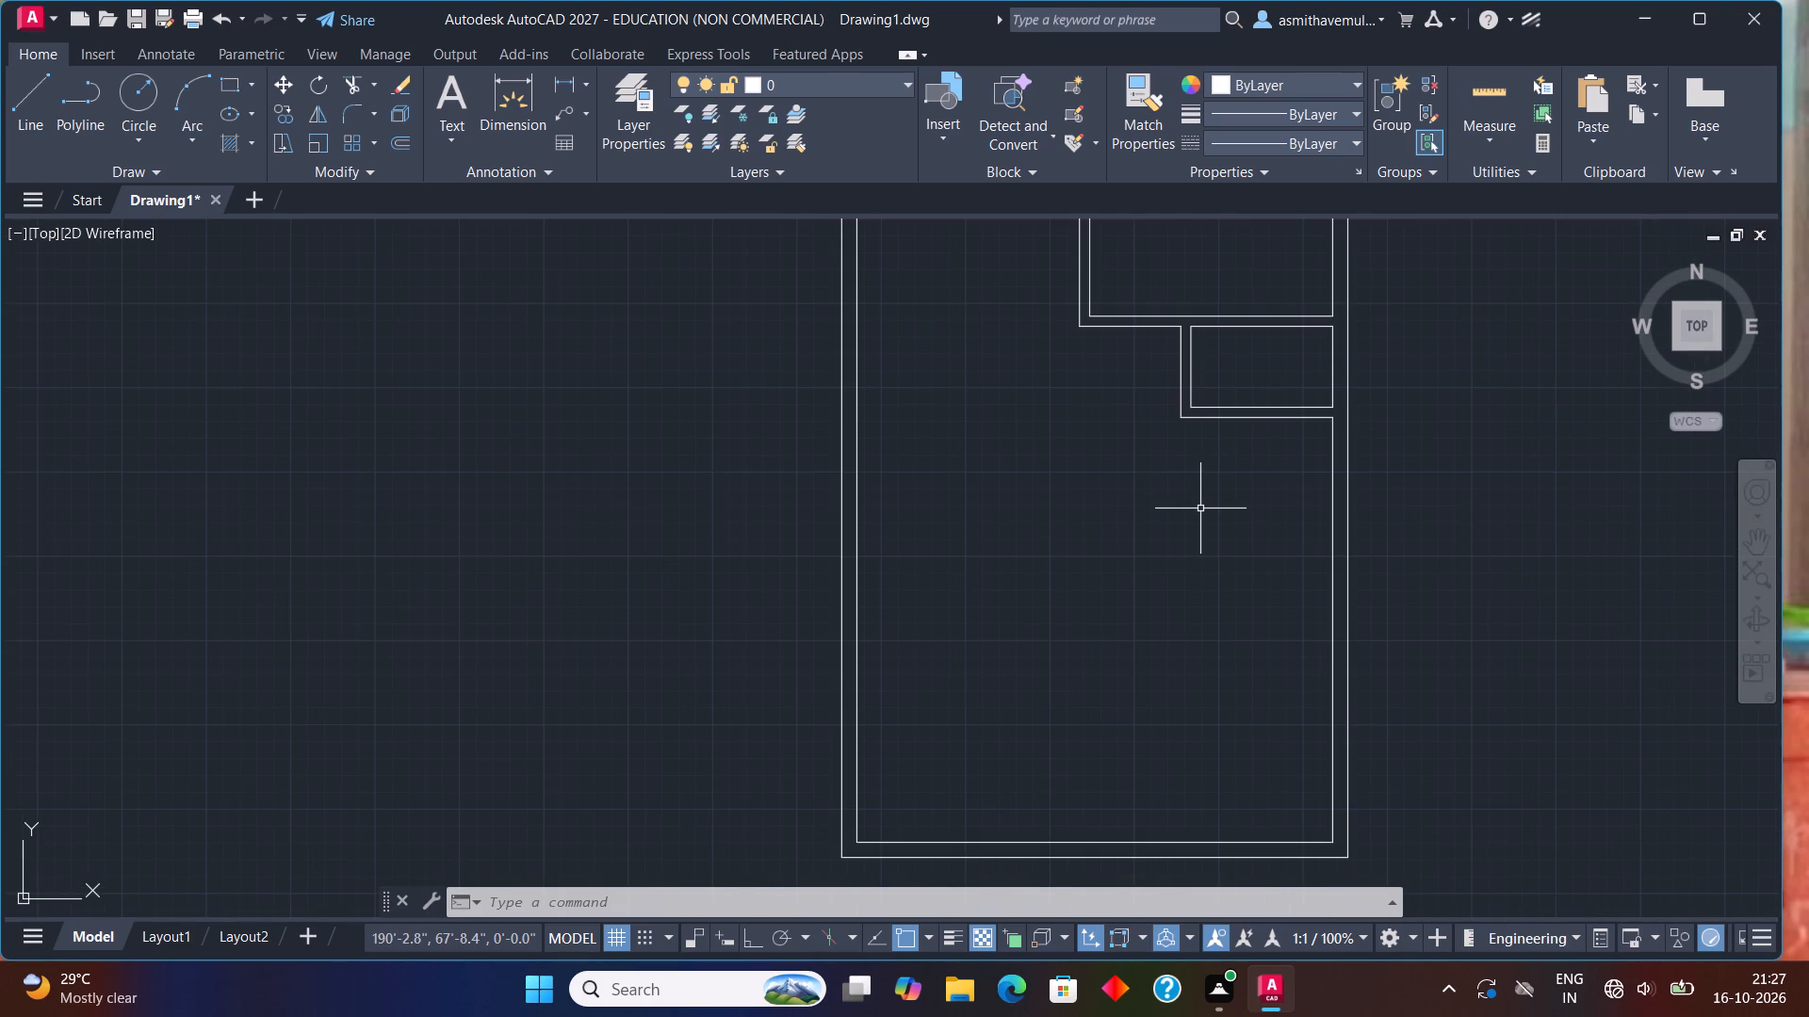
{"action": "middle_click_drag", "start_coordinate": [1203, 496], "coordinate": [1196, 473]}
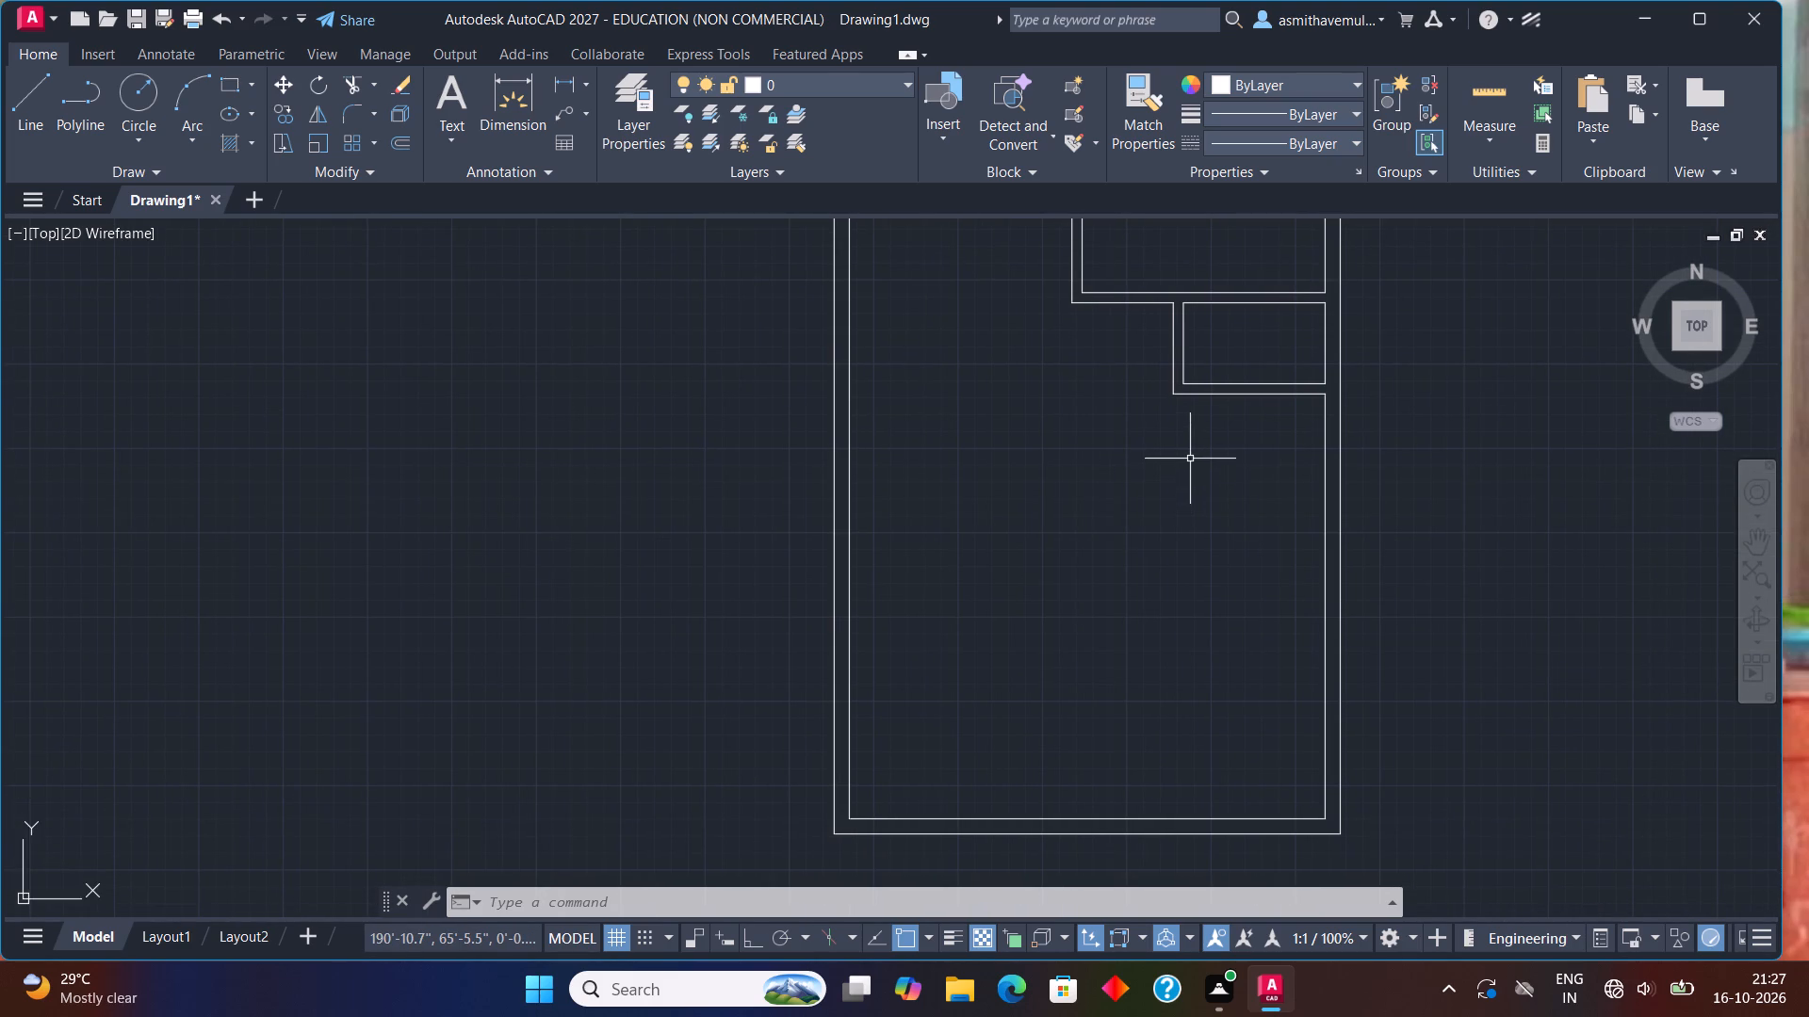
{"action": "scroll", "coordinate": [1190, 459], "scroll_direction": "up", "scroll_amount": 1}
{"action": "key", "text": "o"}
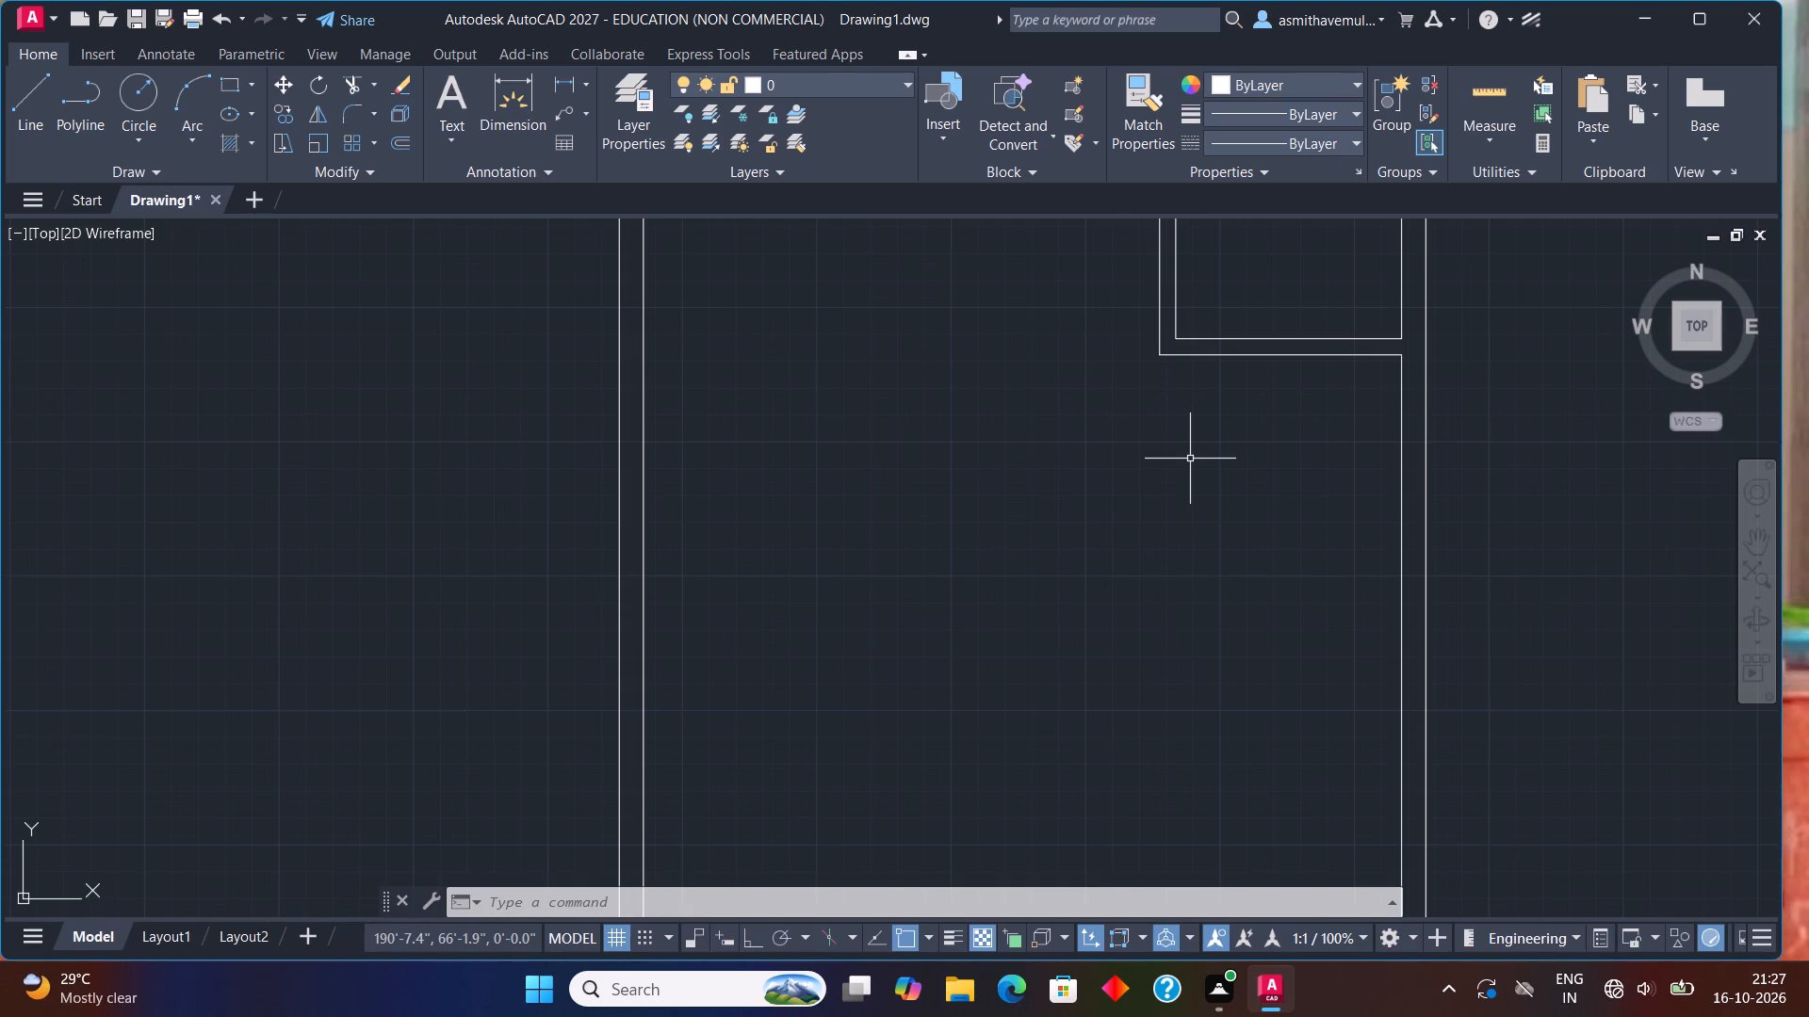
{"action": "key", "text": "Return"}
{"action": "type", "text": "11'"}
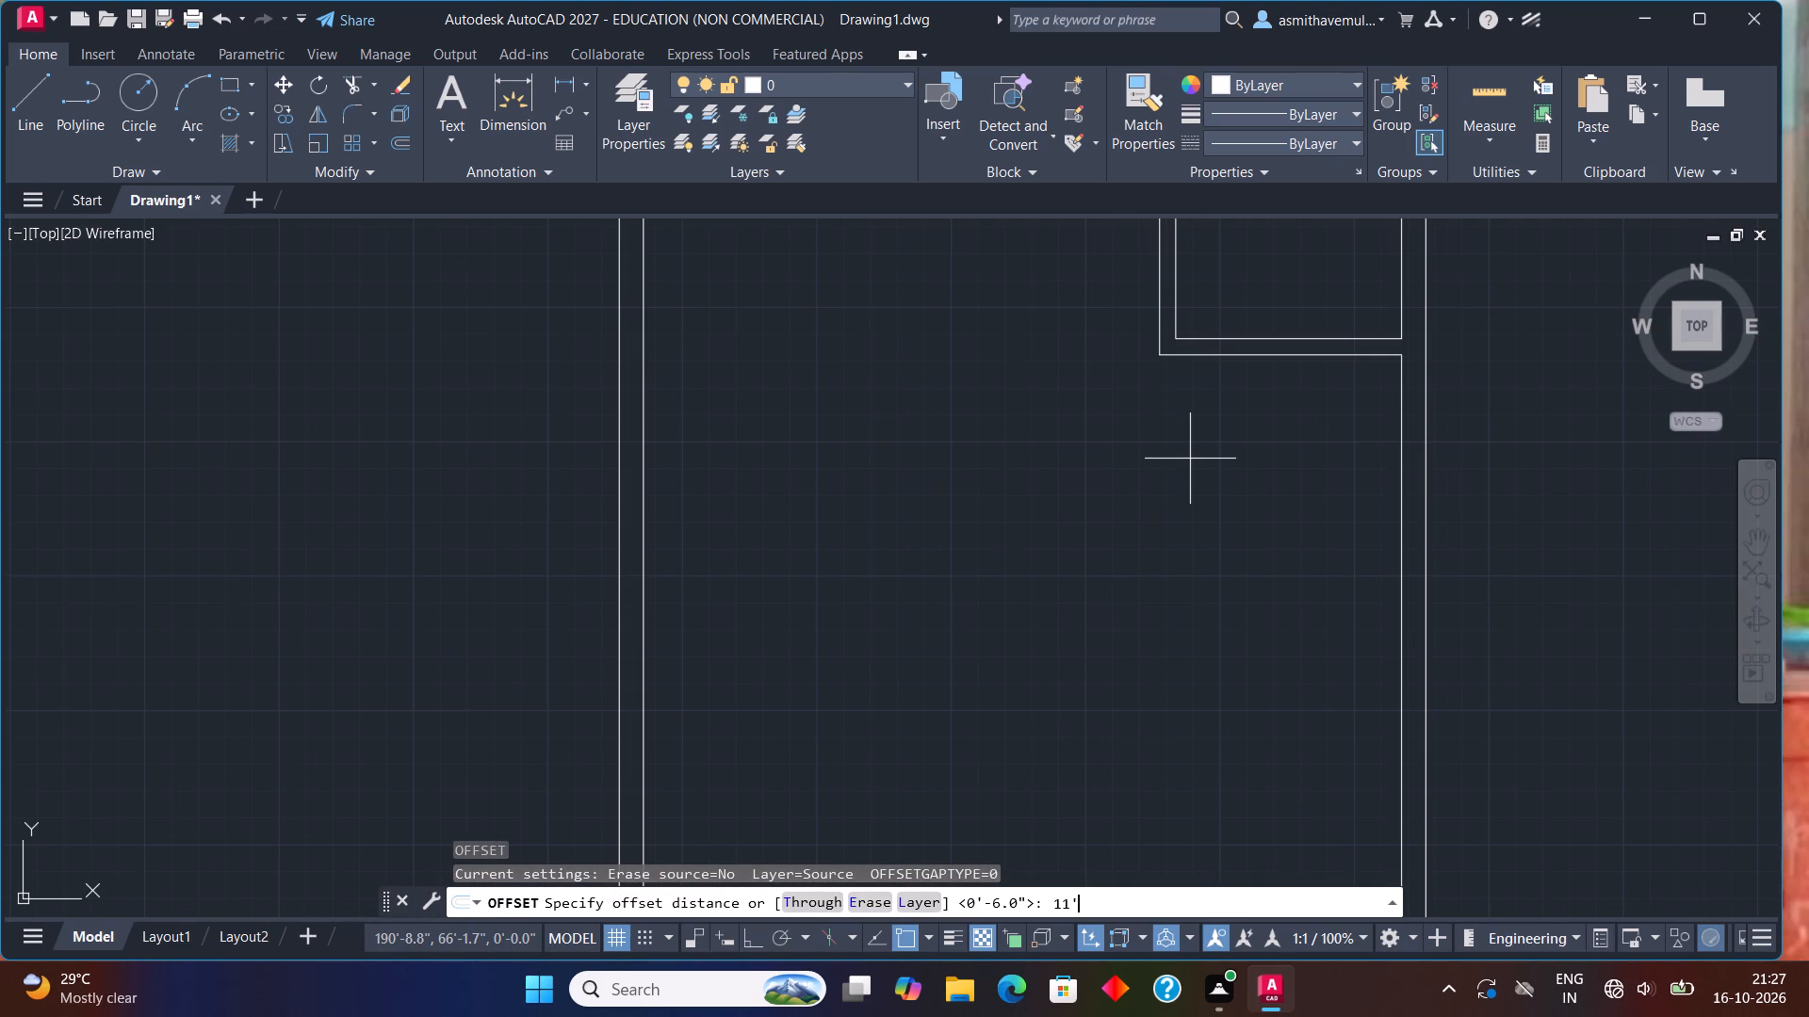
{"action": "key", "text": "Return"}
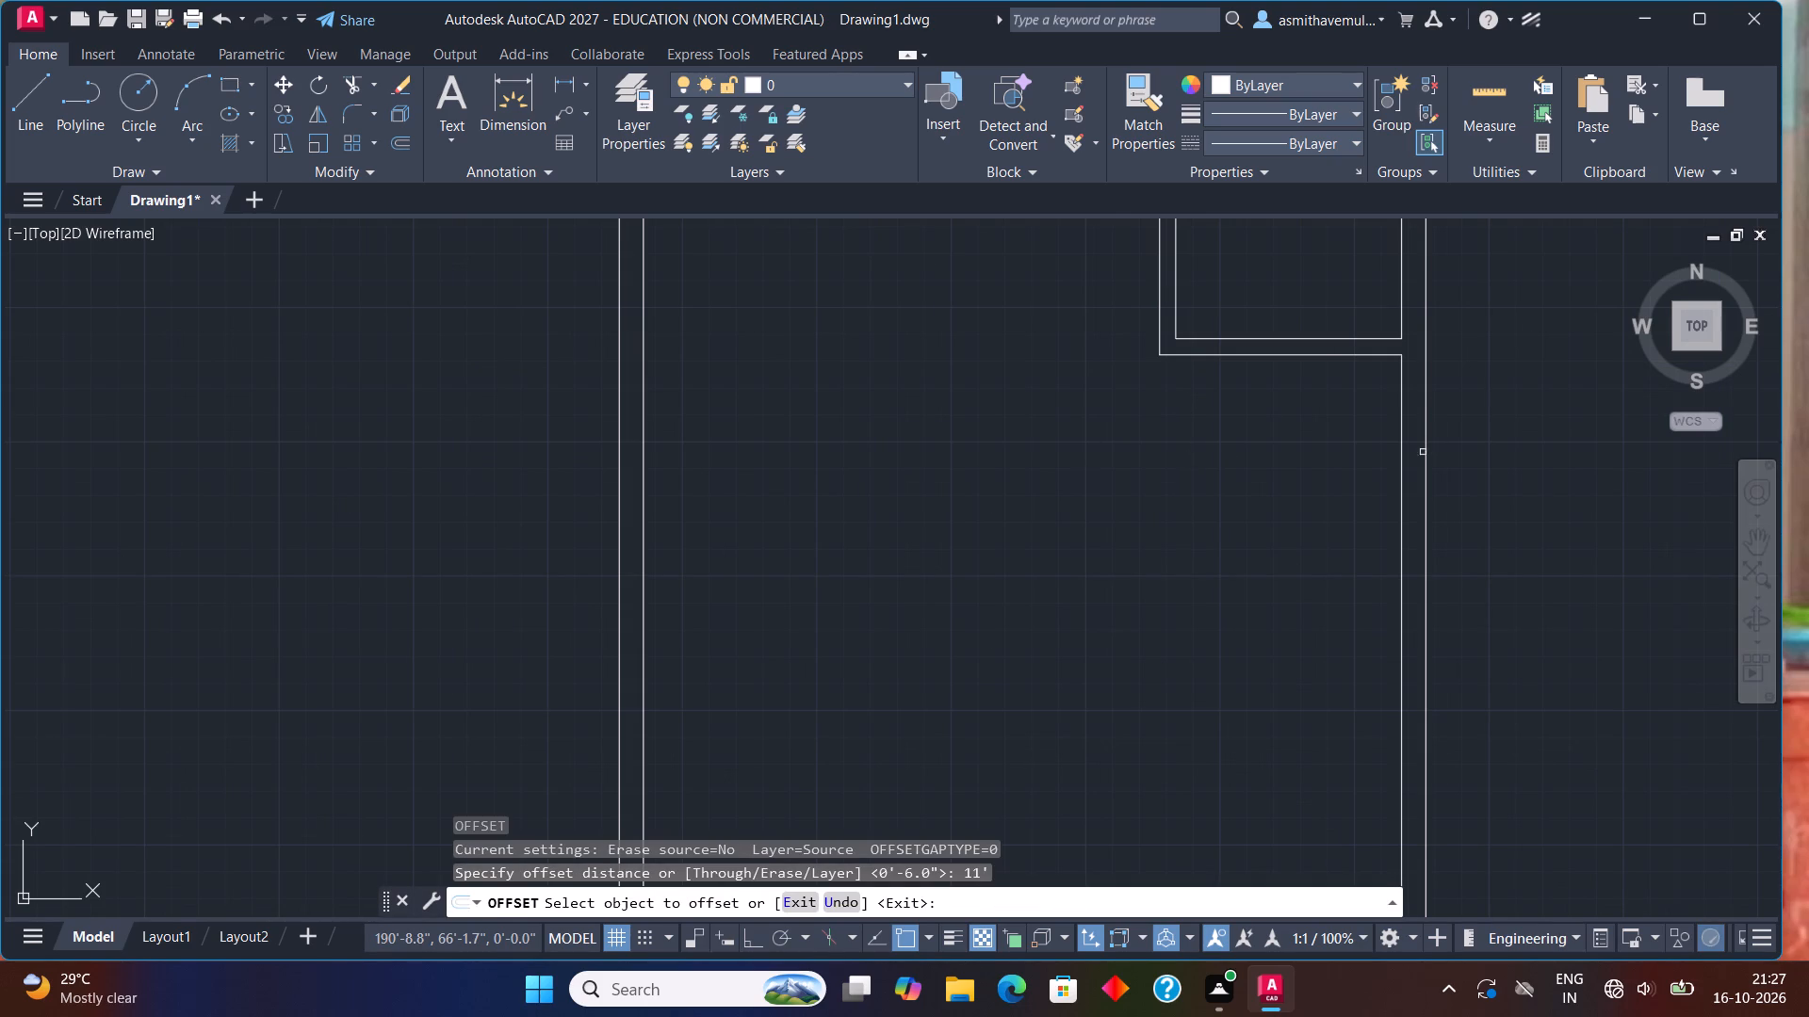
{"action": "left_click", "coordinate": [1322, 355]}
{"action": "left_click", "coordinate": [1288, 469]}
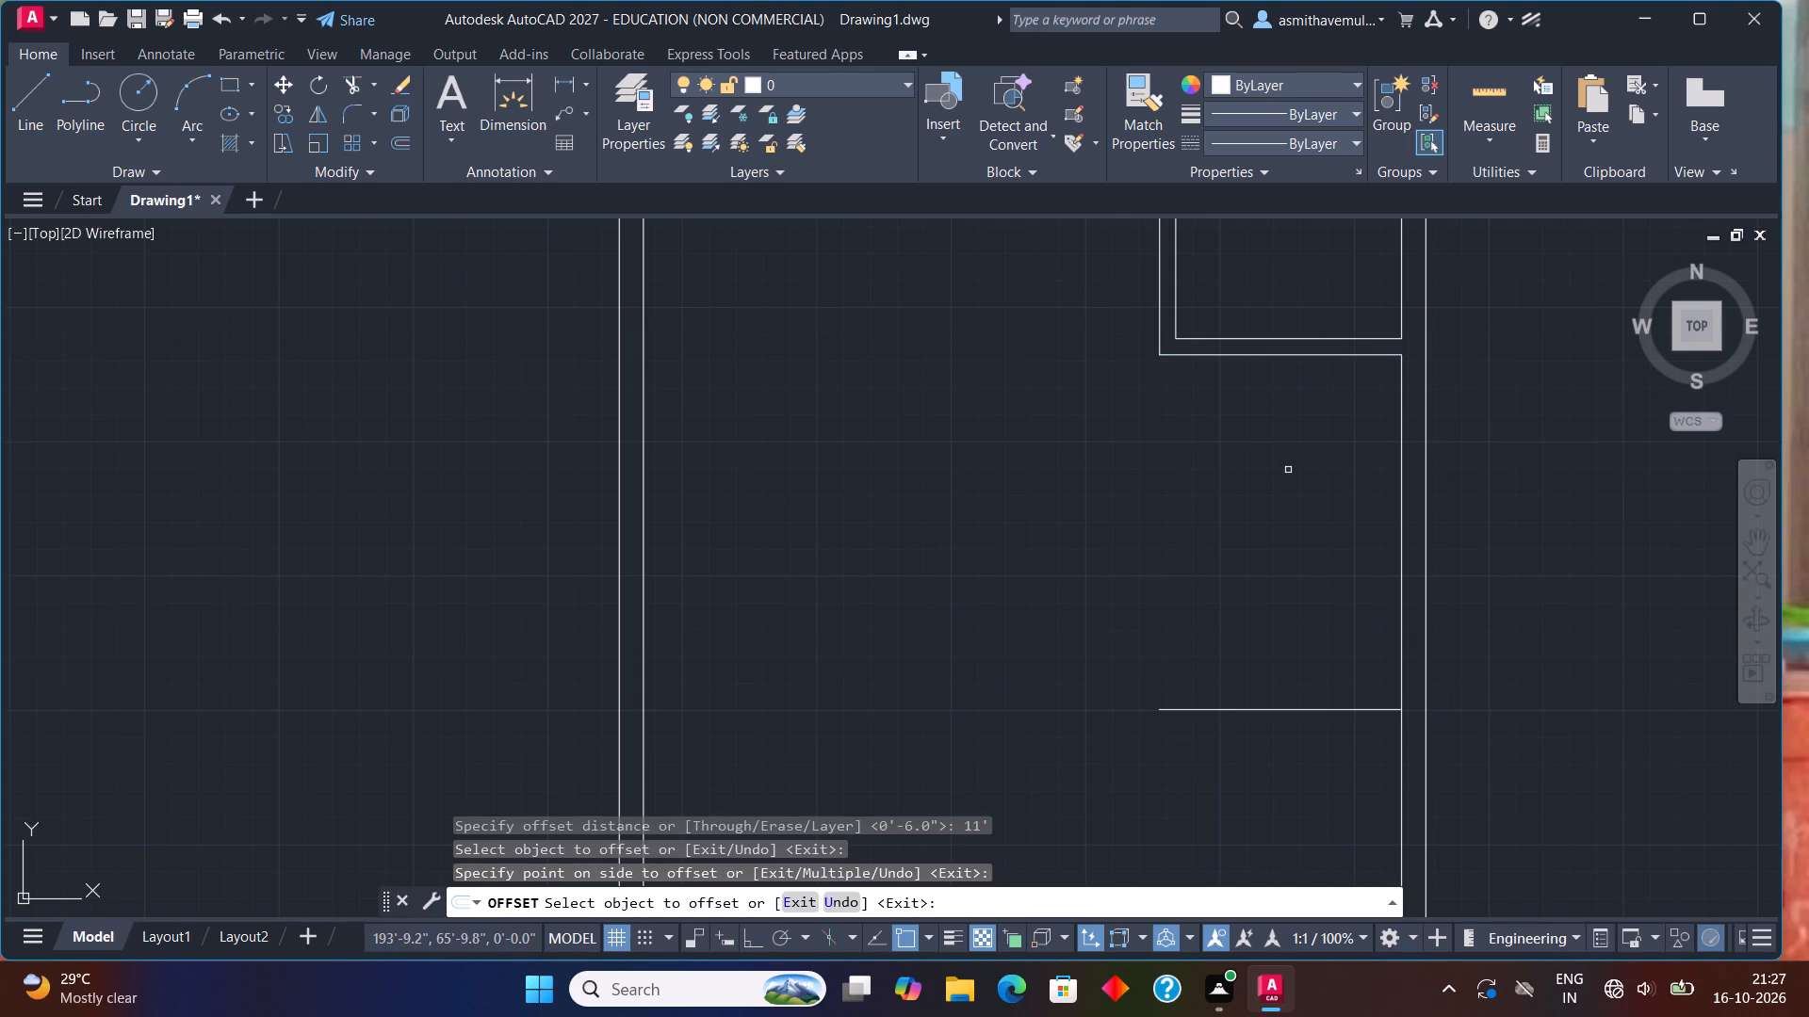
{"action": "key", "text": "Escape"}
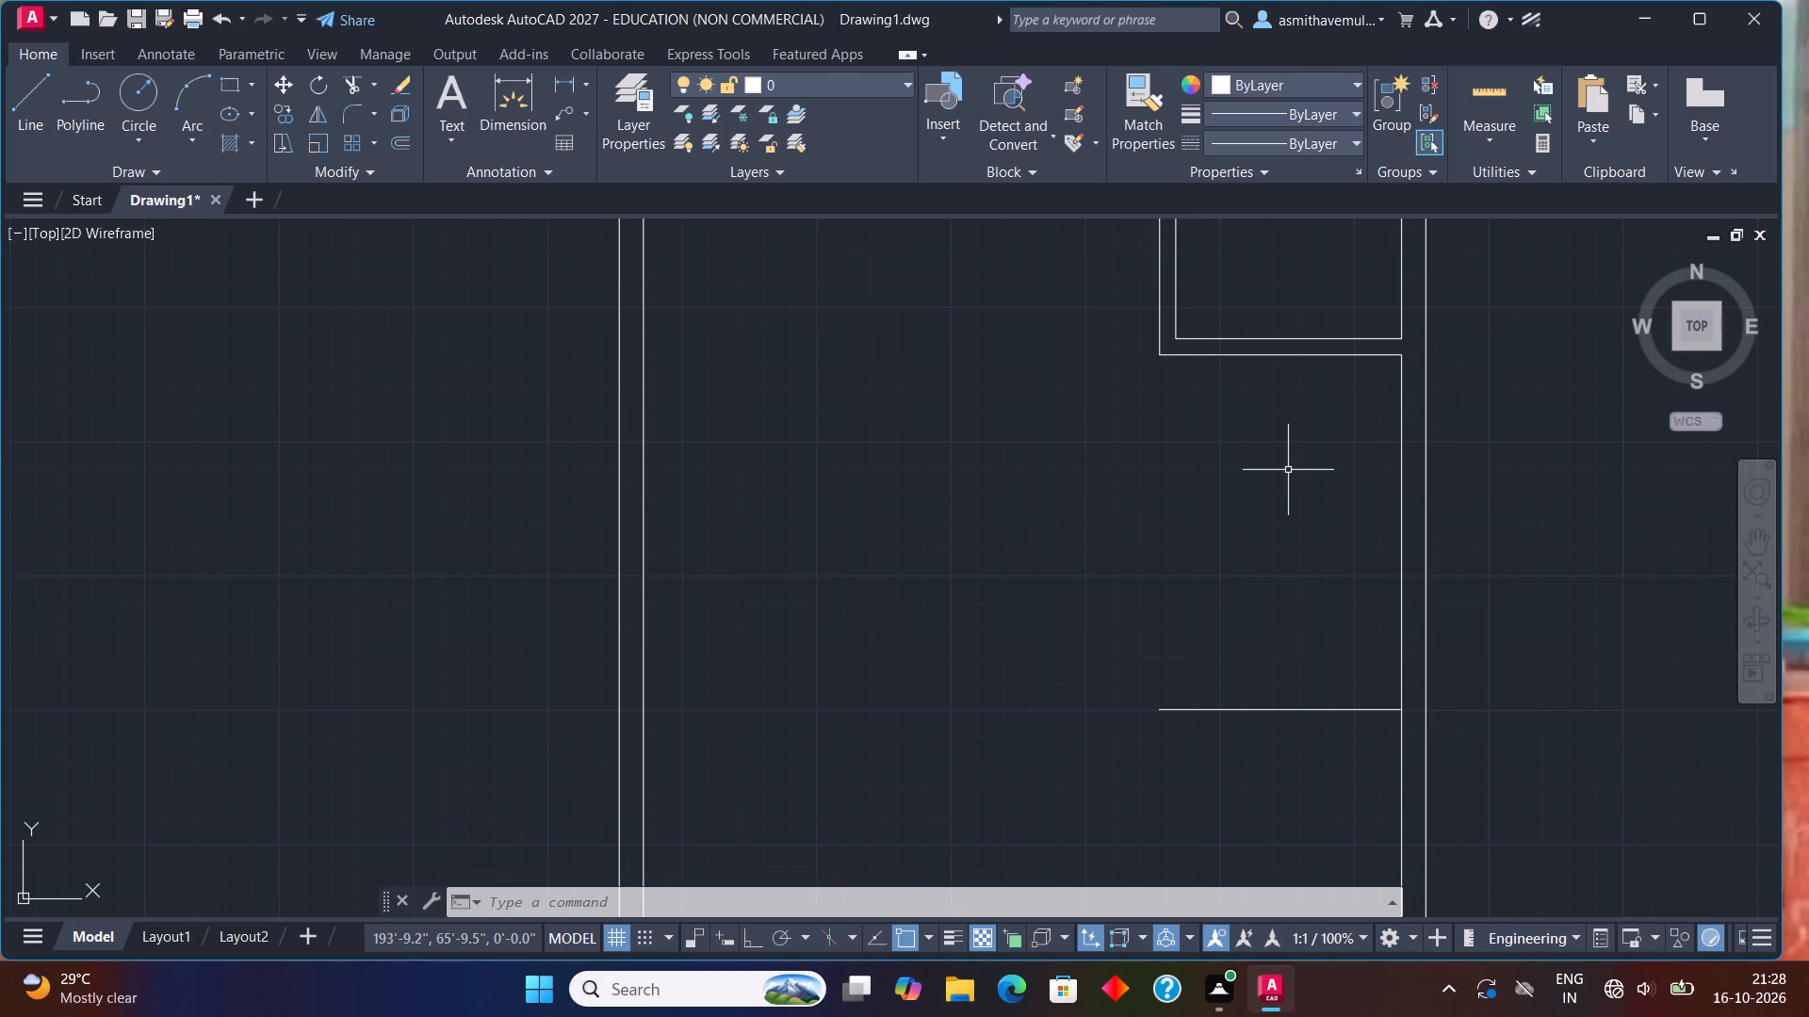
Offset the east inner wall line below the small room 12' inward to add a vertical partition line.
{"action": "key", "text": "o"}
{"action": "key", "text": "Return"}
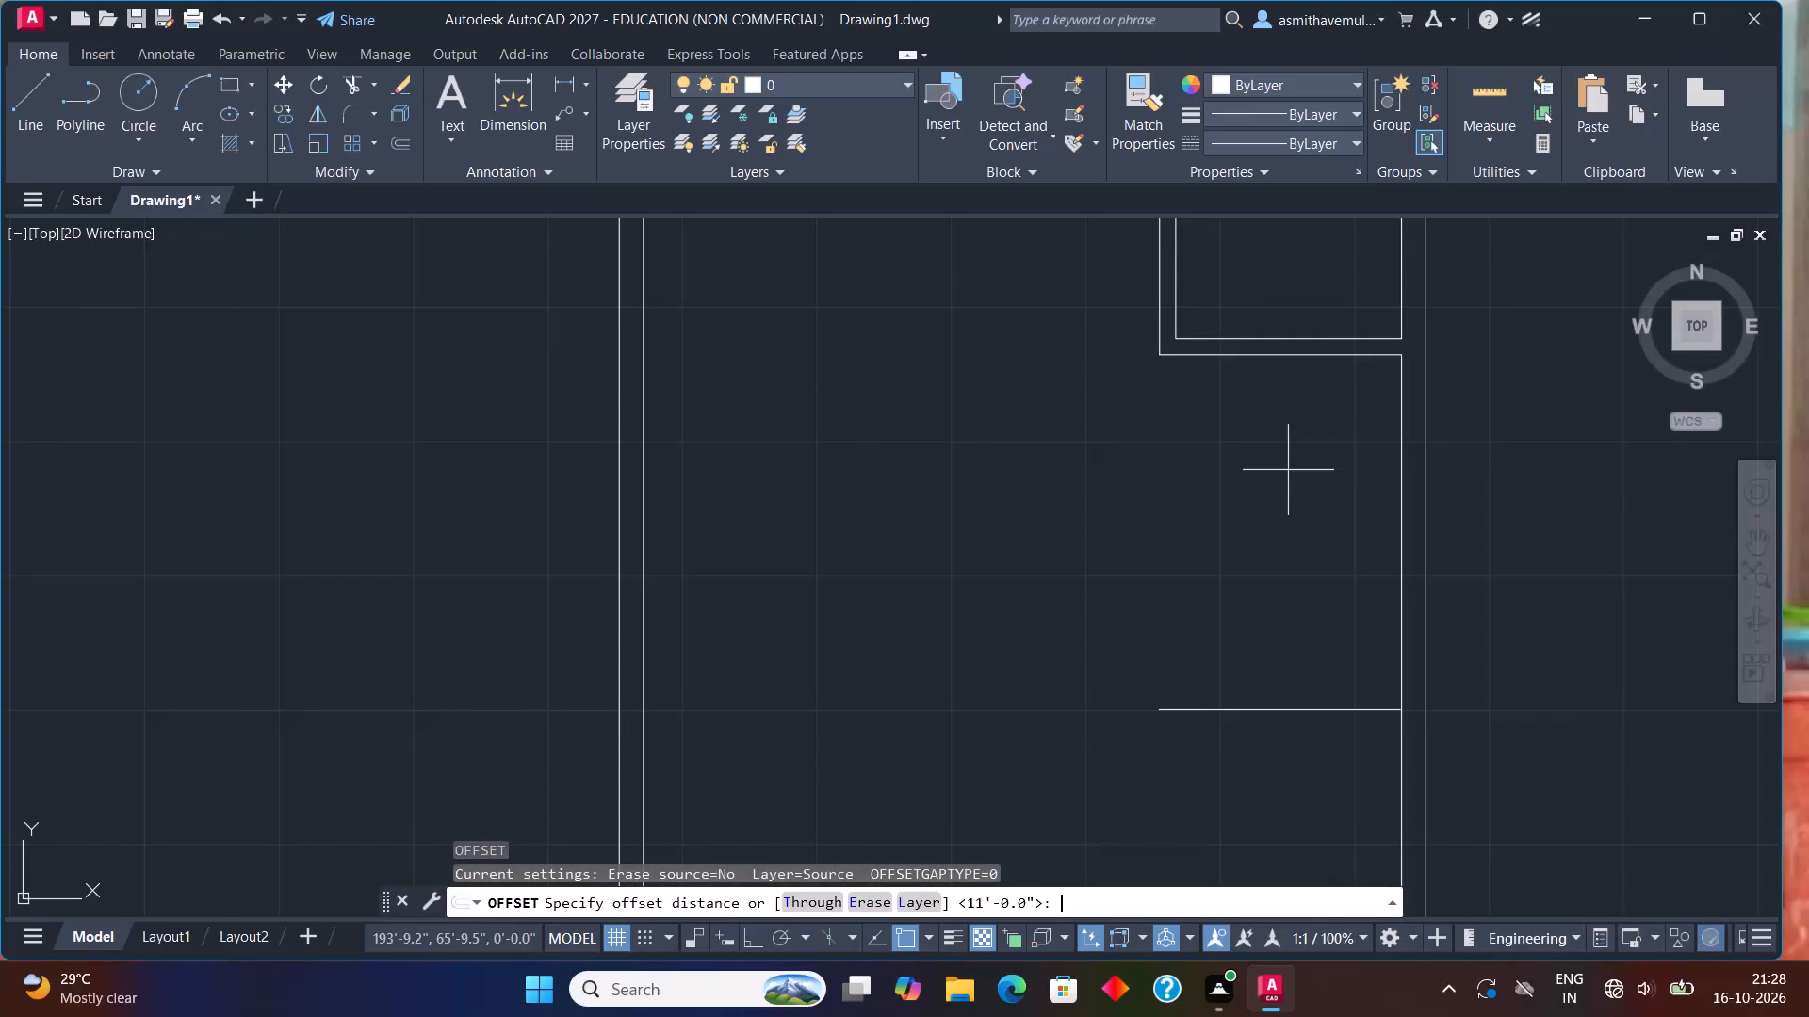
{"action": "type", "text": "12'"}
{"action": "key", "text": "Return"}
{"action": "left_click", "coordinate": [1400, 532]}
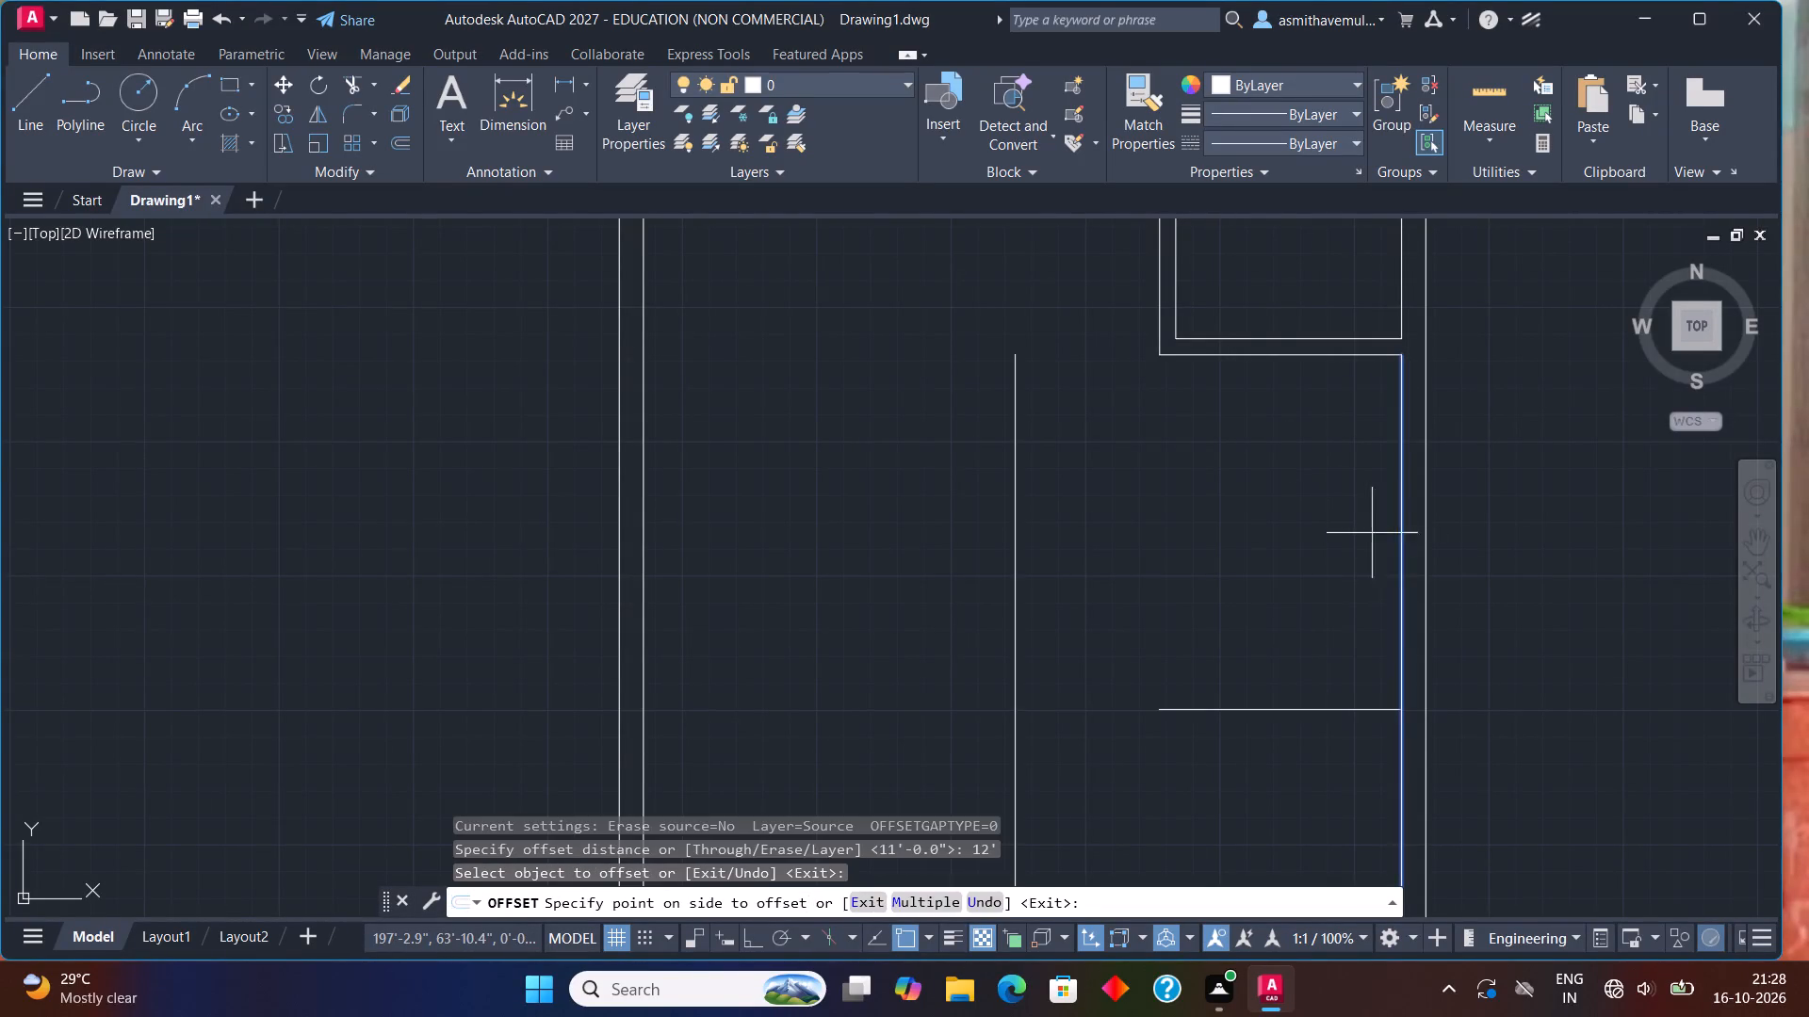
{"action": "left_click", "coordinate": [1254, 533]}
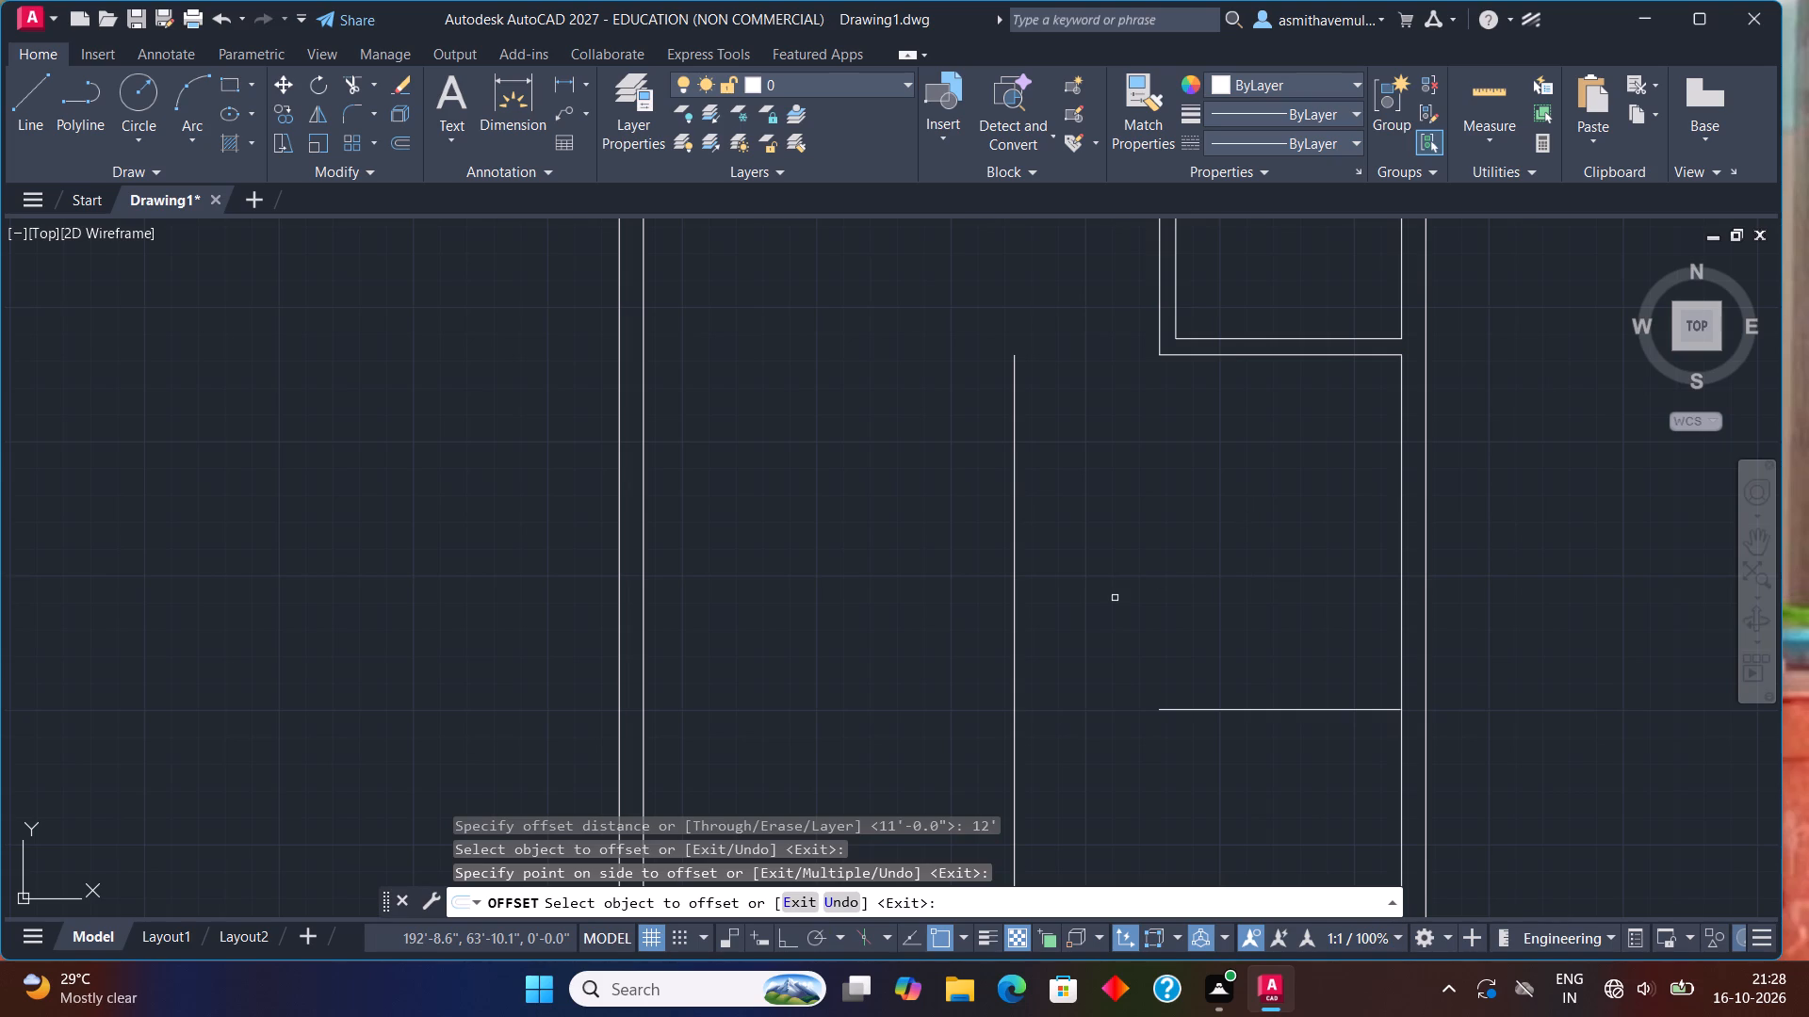
{"action": "key", "text": "Escape"}
Extend the new vertical line up to the partition above, the upper partition's west face down to the south wall, and the new horizontal line west to them.
{"action": "key", "text": "e"}
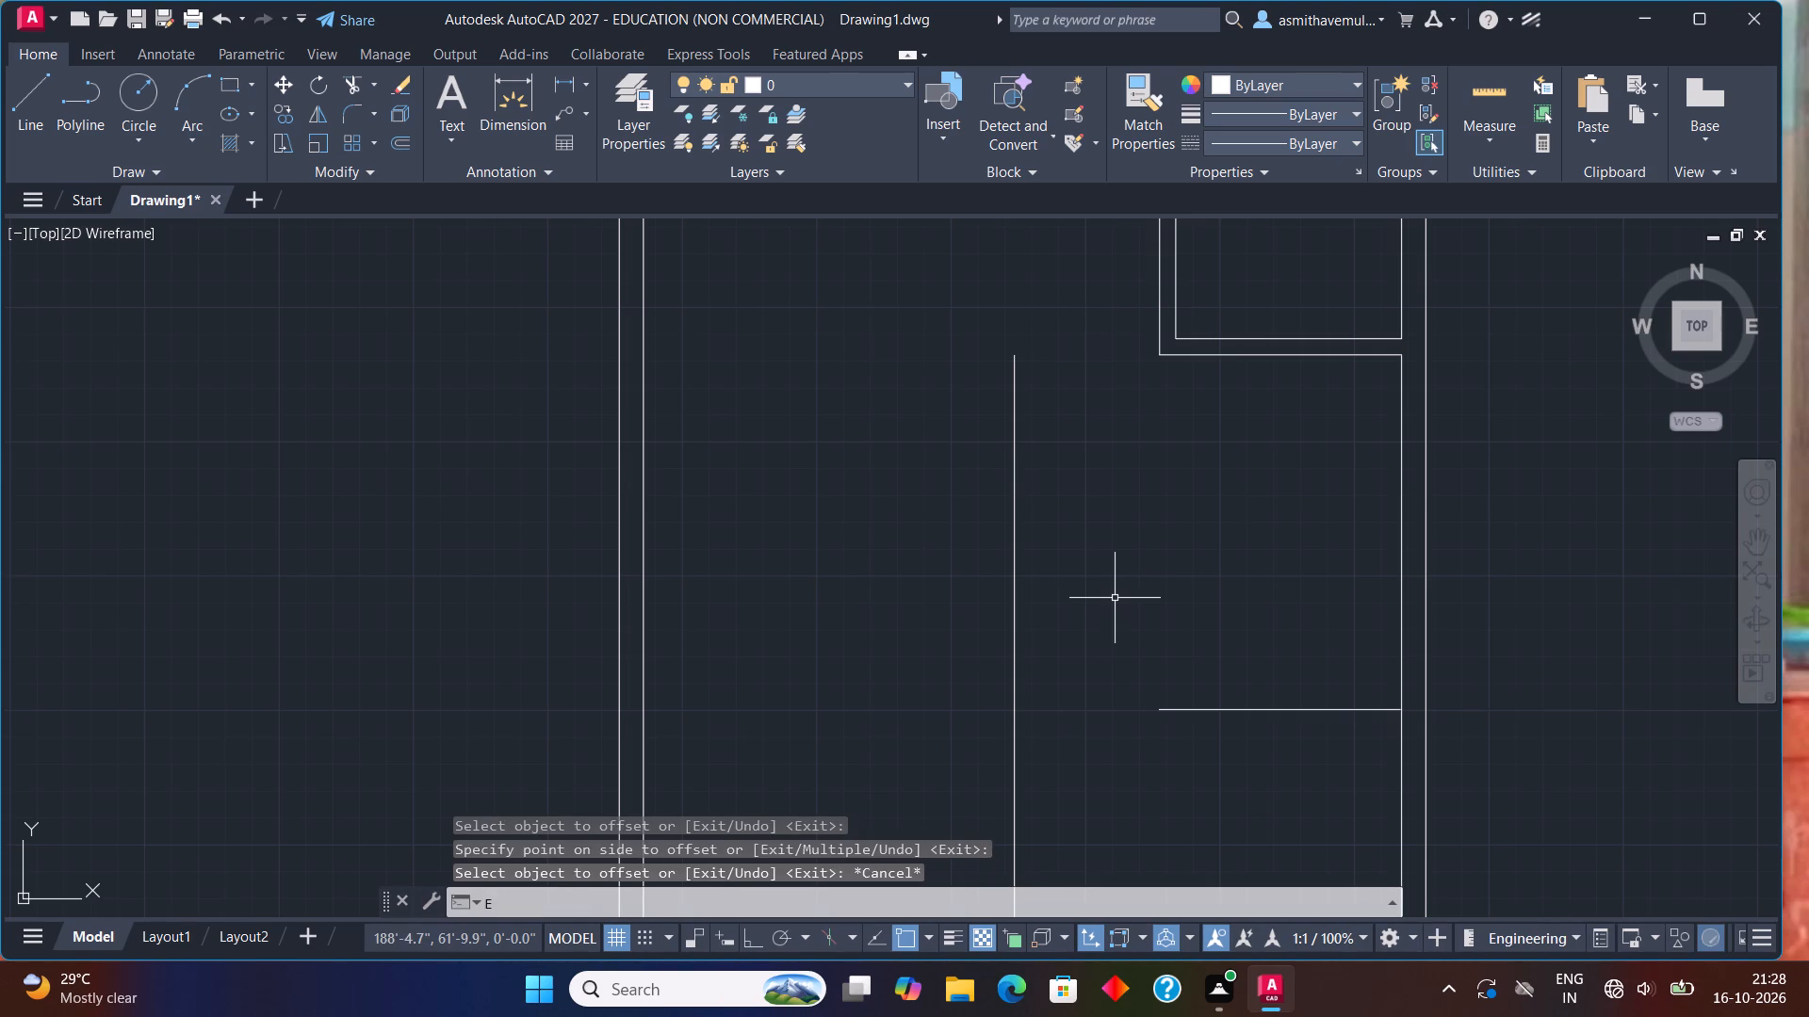
{"action": "type", "text": "XTEND"}
{"action": "key", "text": "Return"}
{"action": "scroll", "coordinate": [1019, 459], "scroll_direction": "down", "scroll_amount": 1}
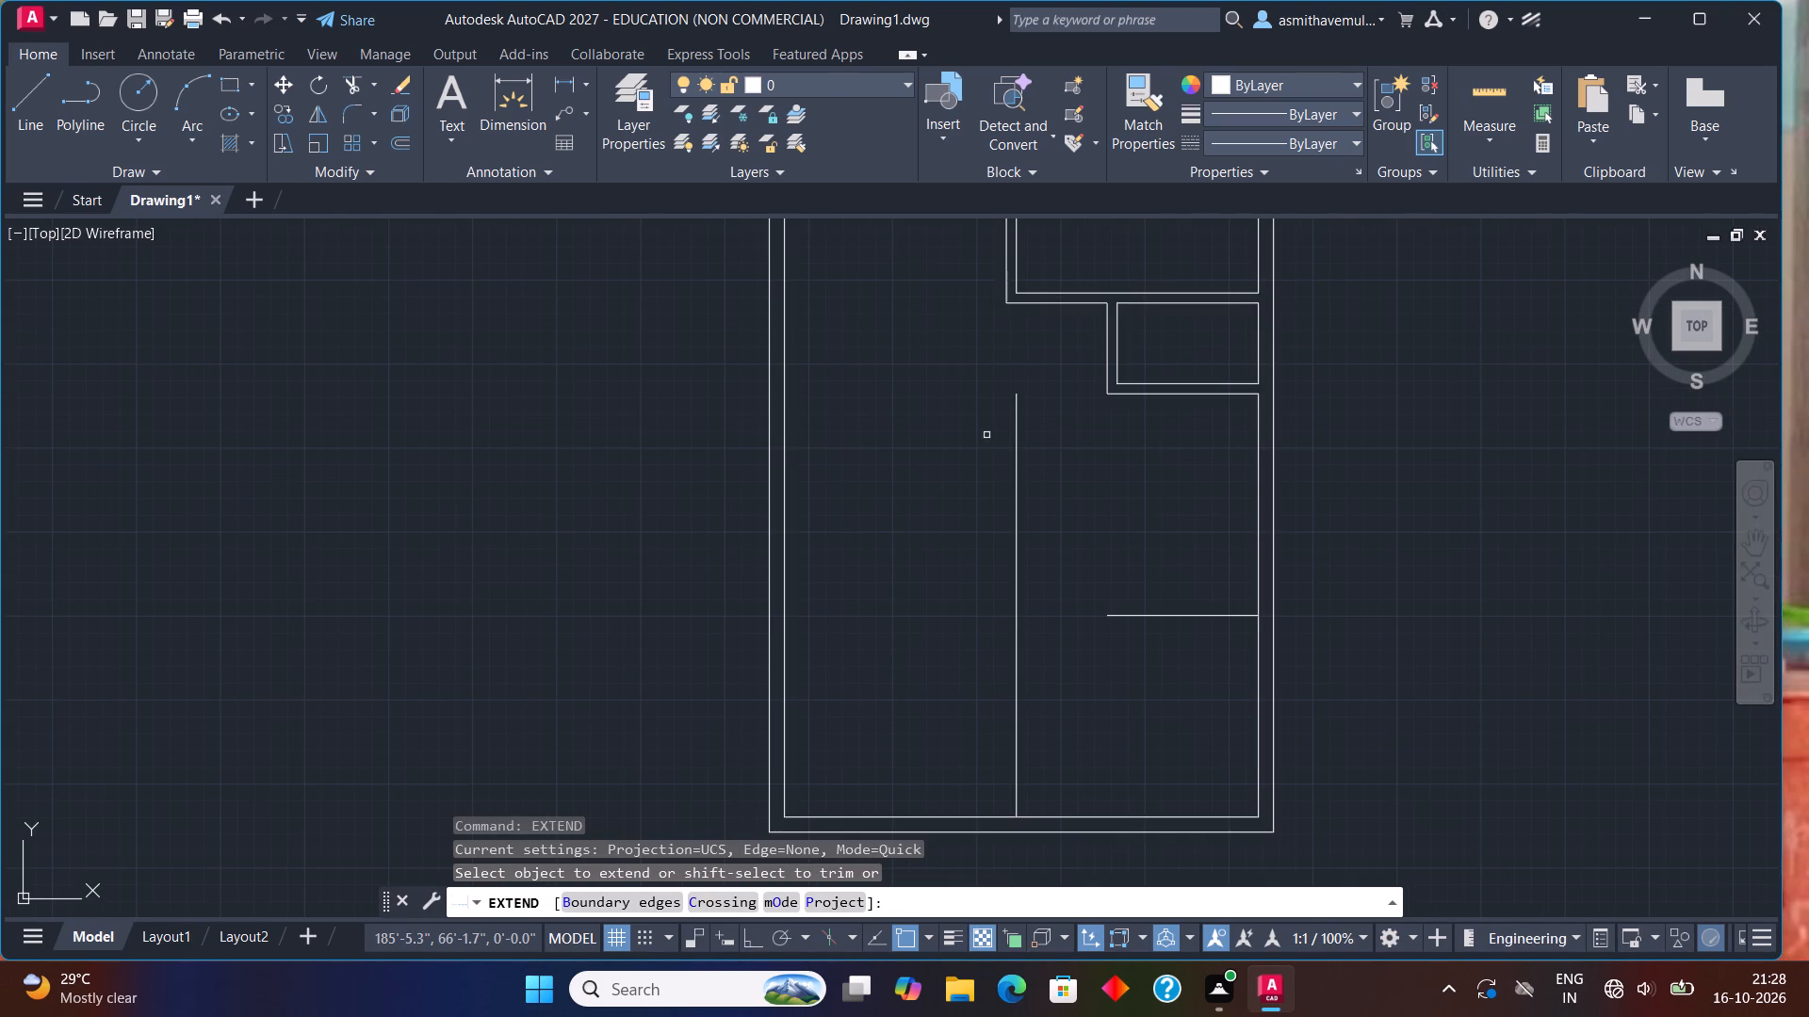
{"action": "left_click", "coordinate": [1019, 432]}
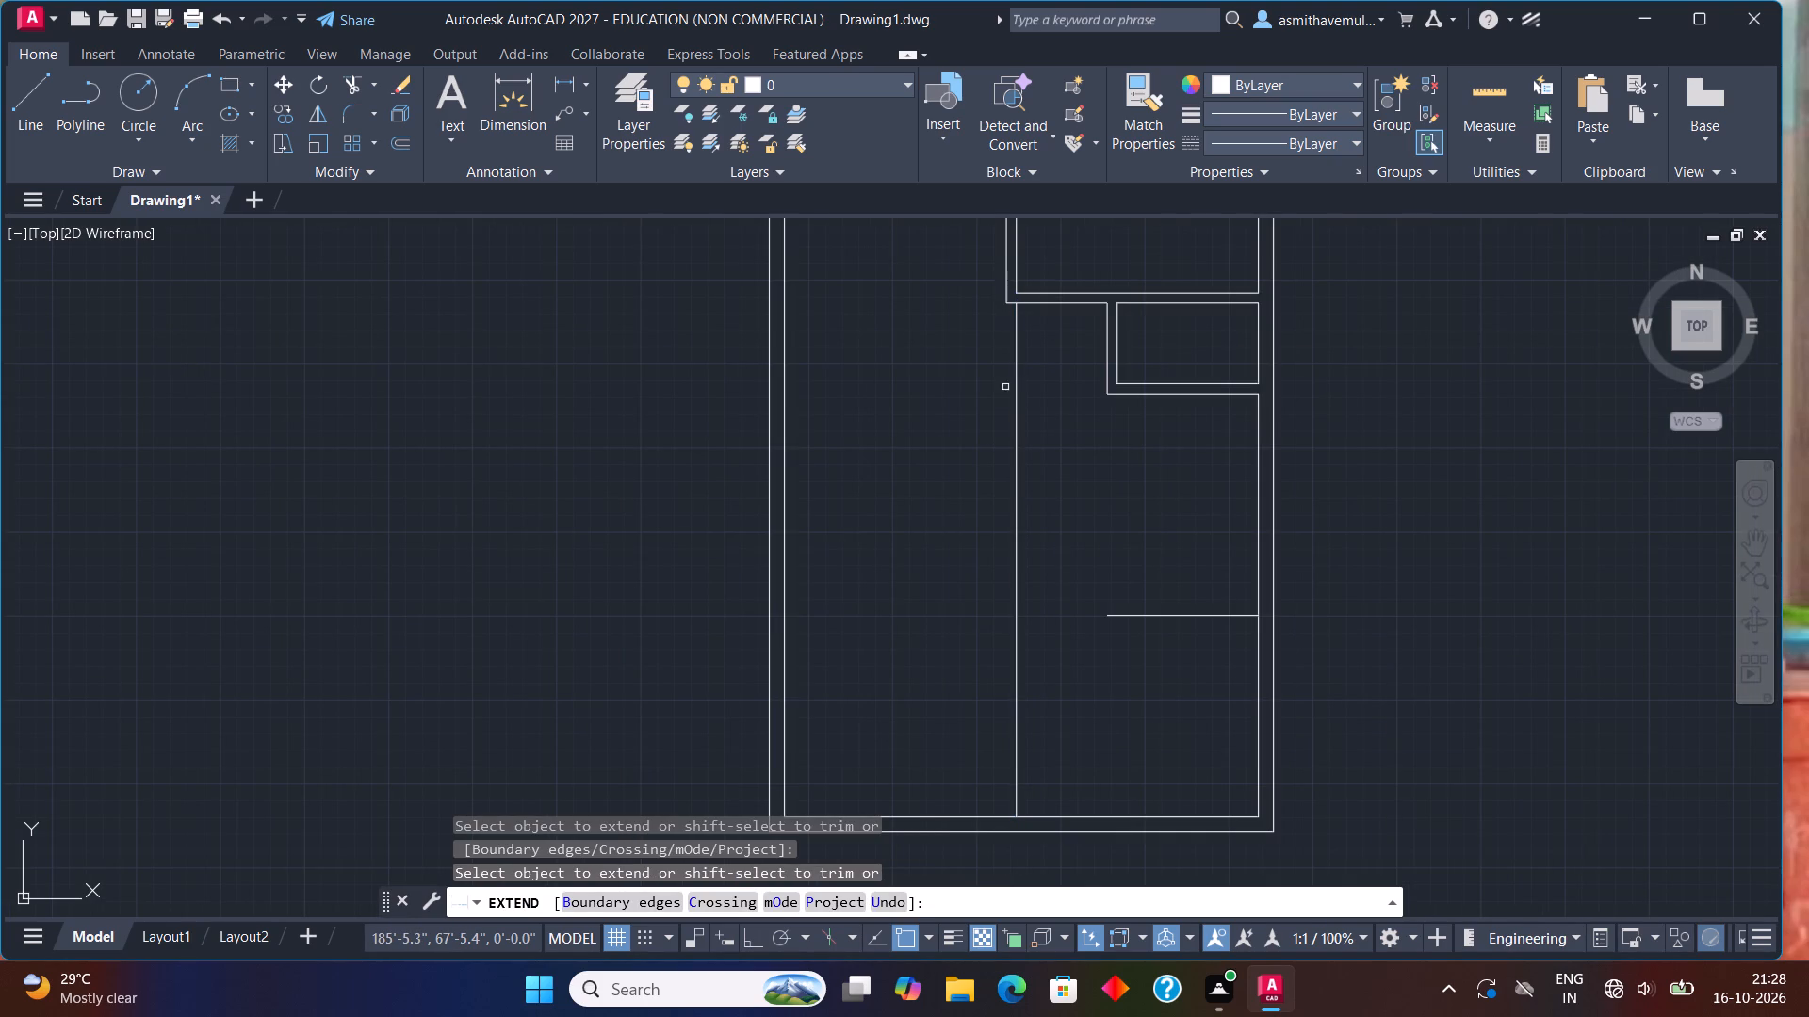
{"action": "left_click", "coordinate": [1003, 294]}
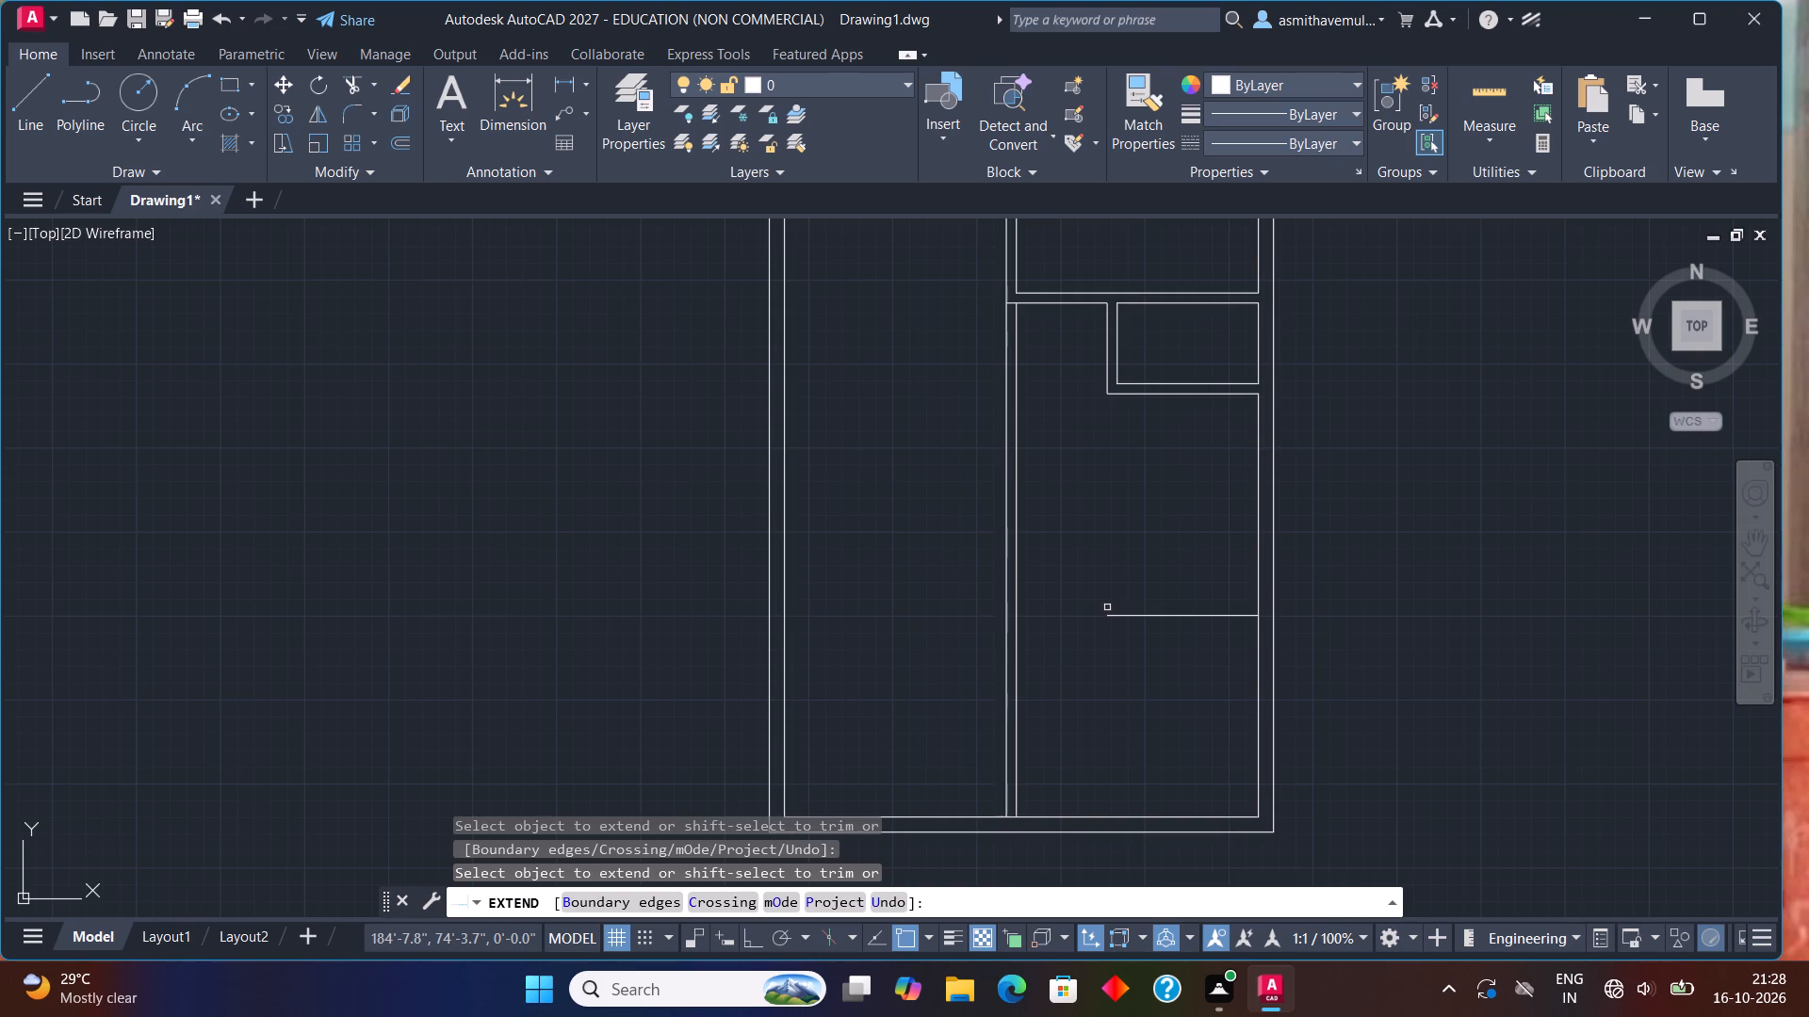
{"action": "left_click", "coordinate": [1116, 616]}
{"action": "left_click", "coordinate": [1090, 614]}
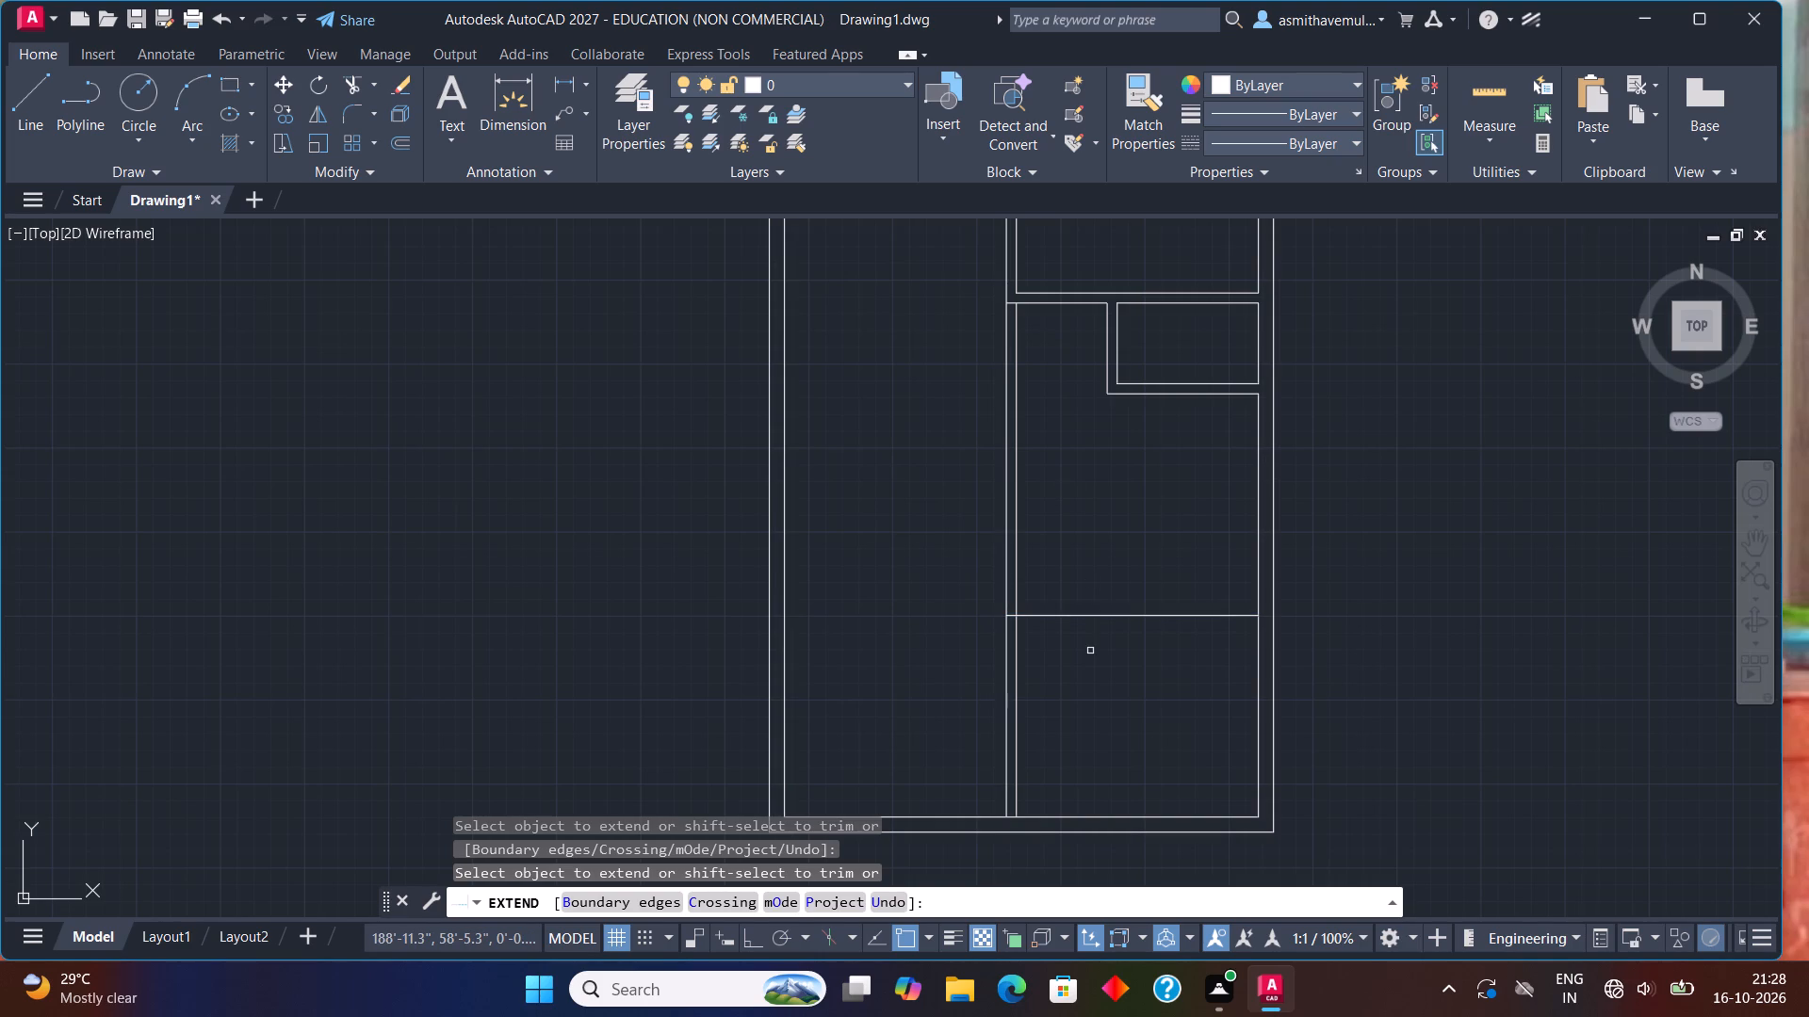
{"action": "key", "text": "Escape"}
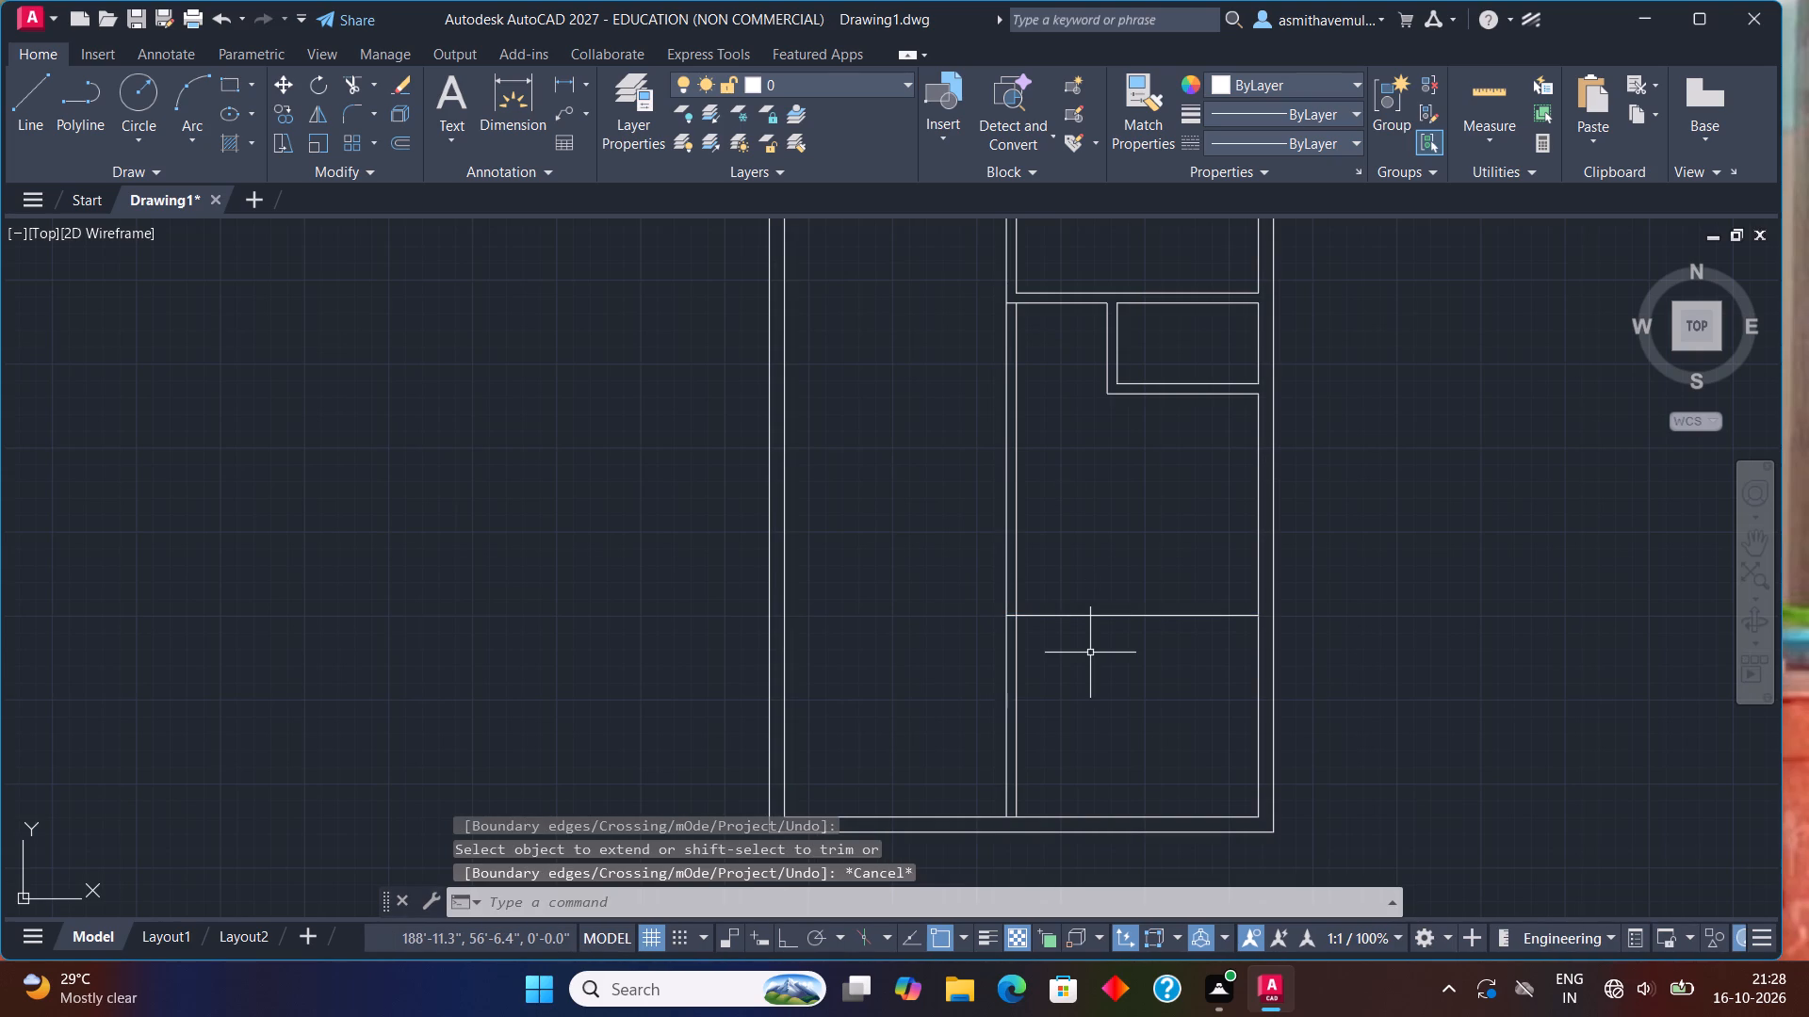
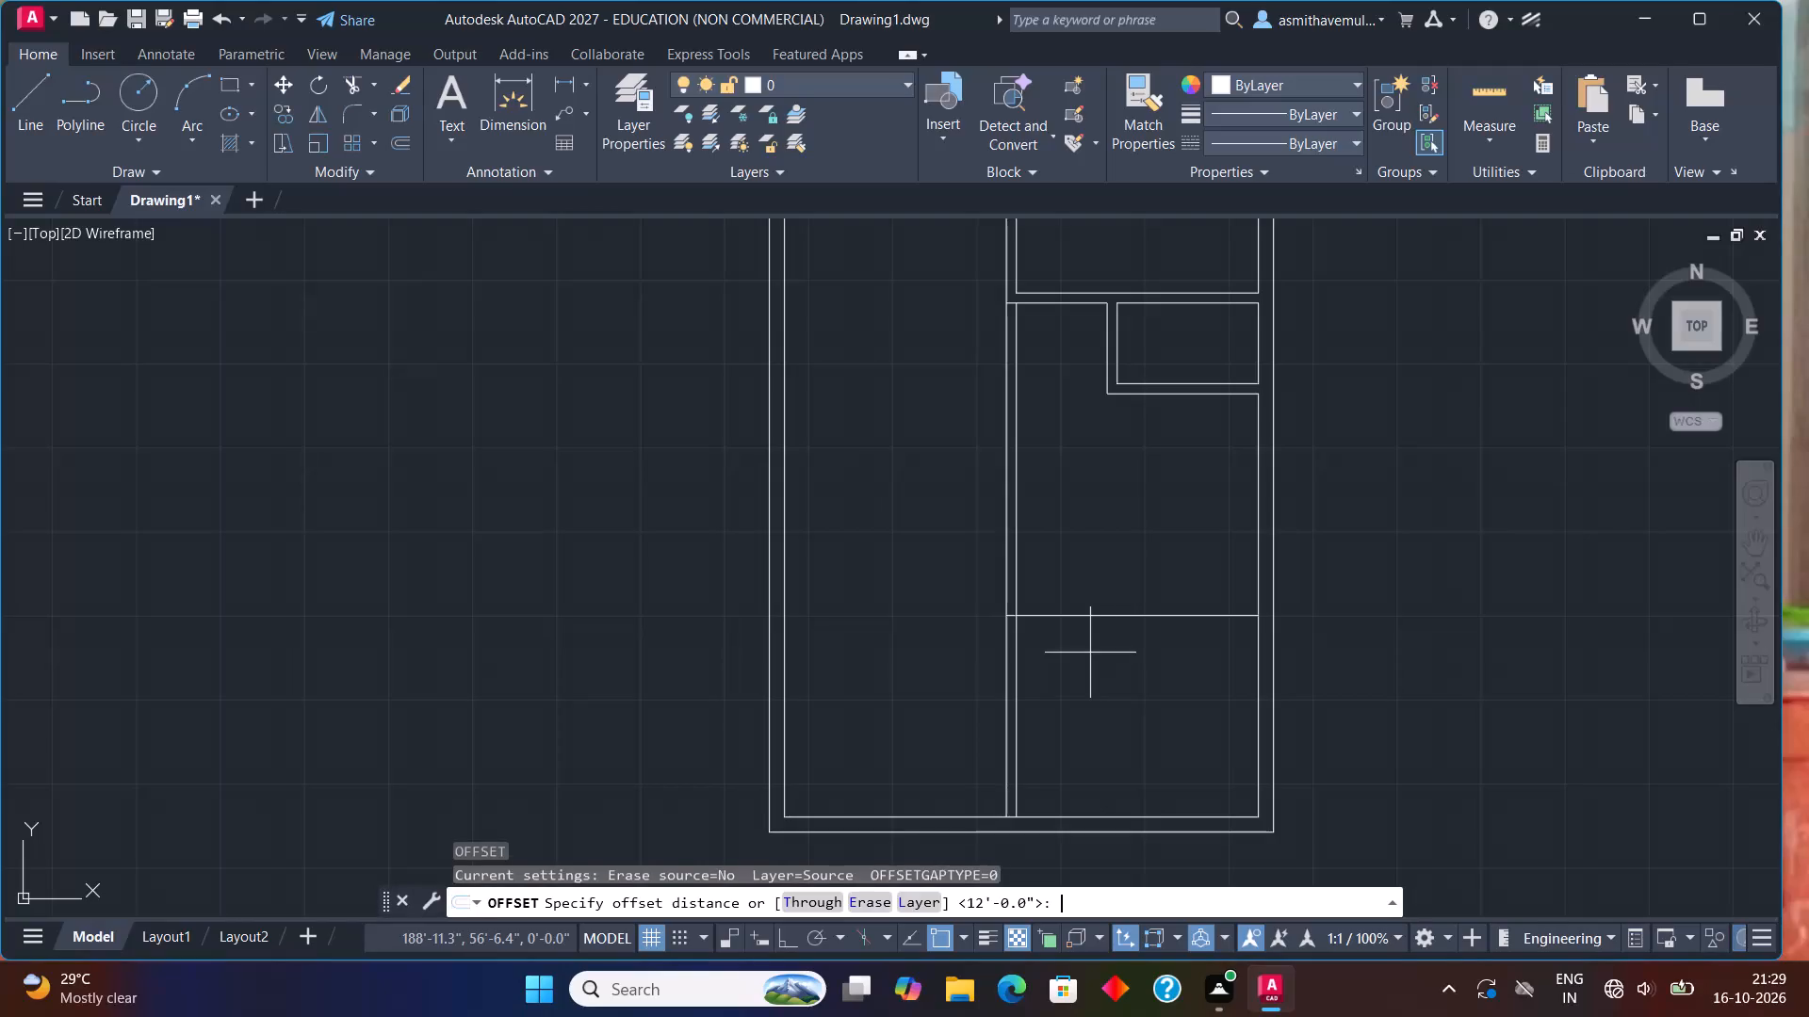
Offset the horizontal partition line south of the small room 6" downward to give the partition its thickness.
{"action": "key", "text": "6"}
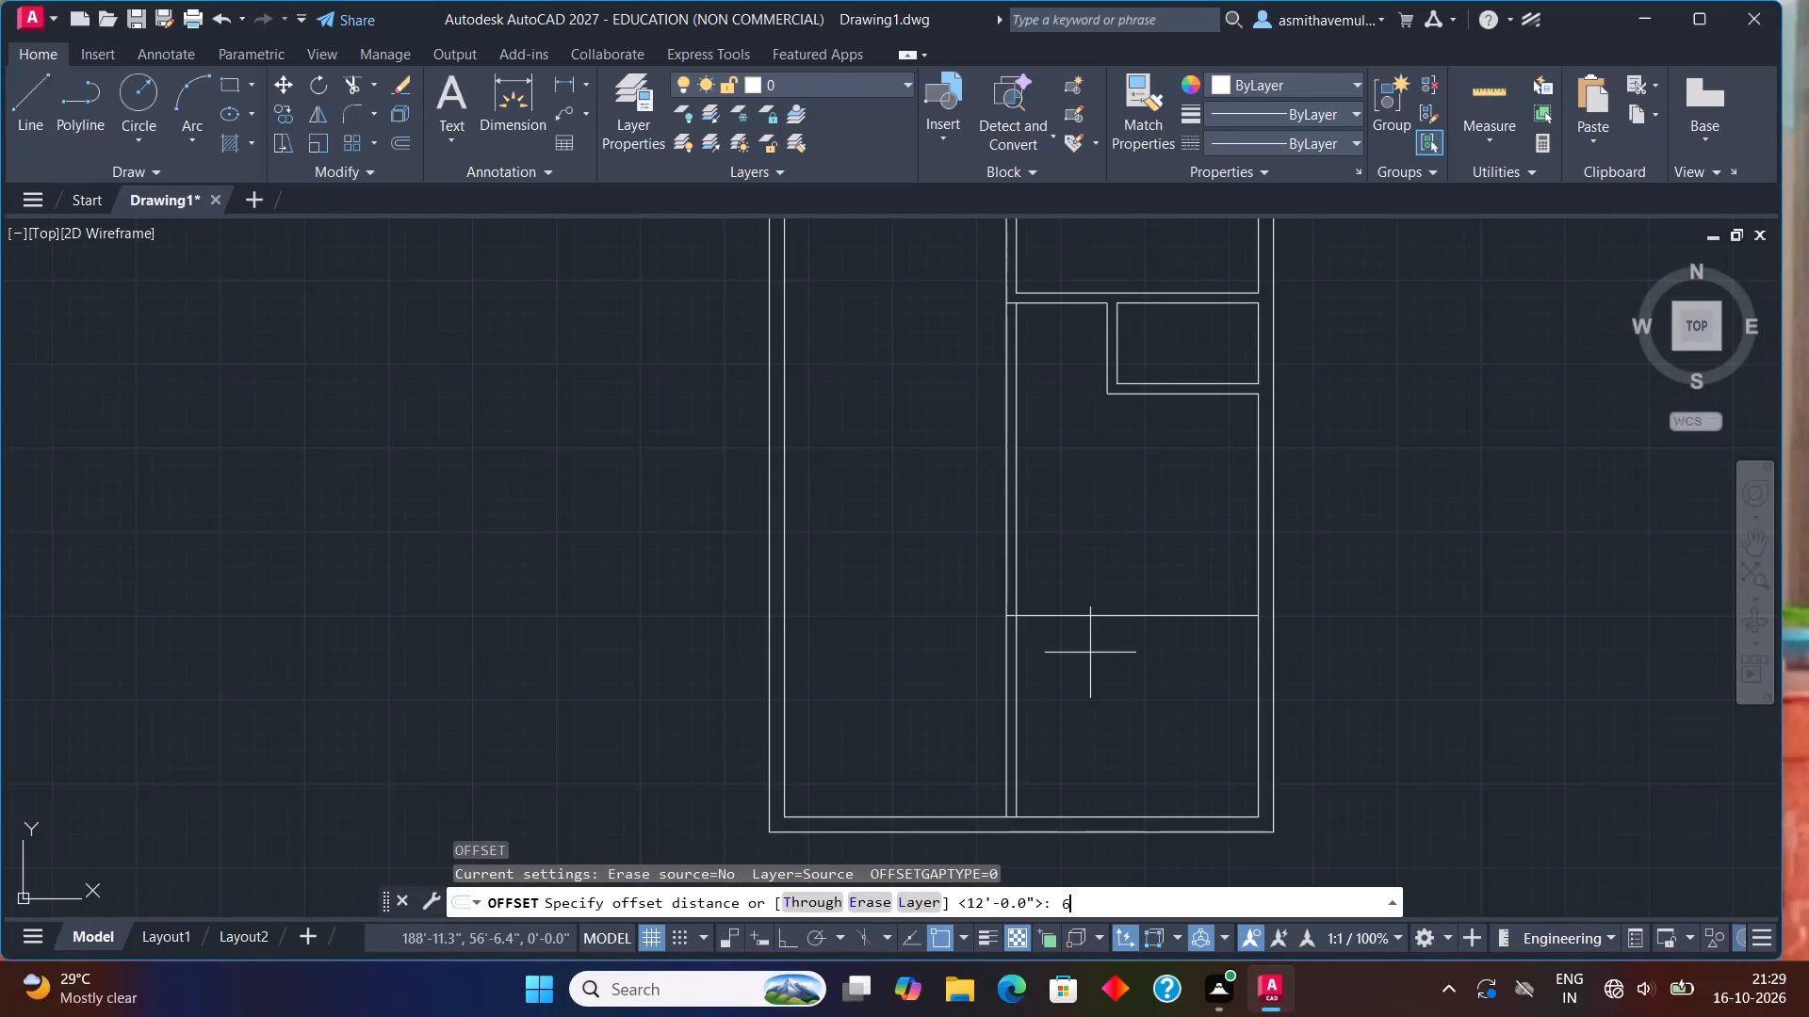
{"action": "key", "text": "shift+quotedbl"}
{"action": "key", "text": "Return"}
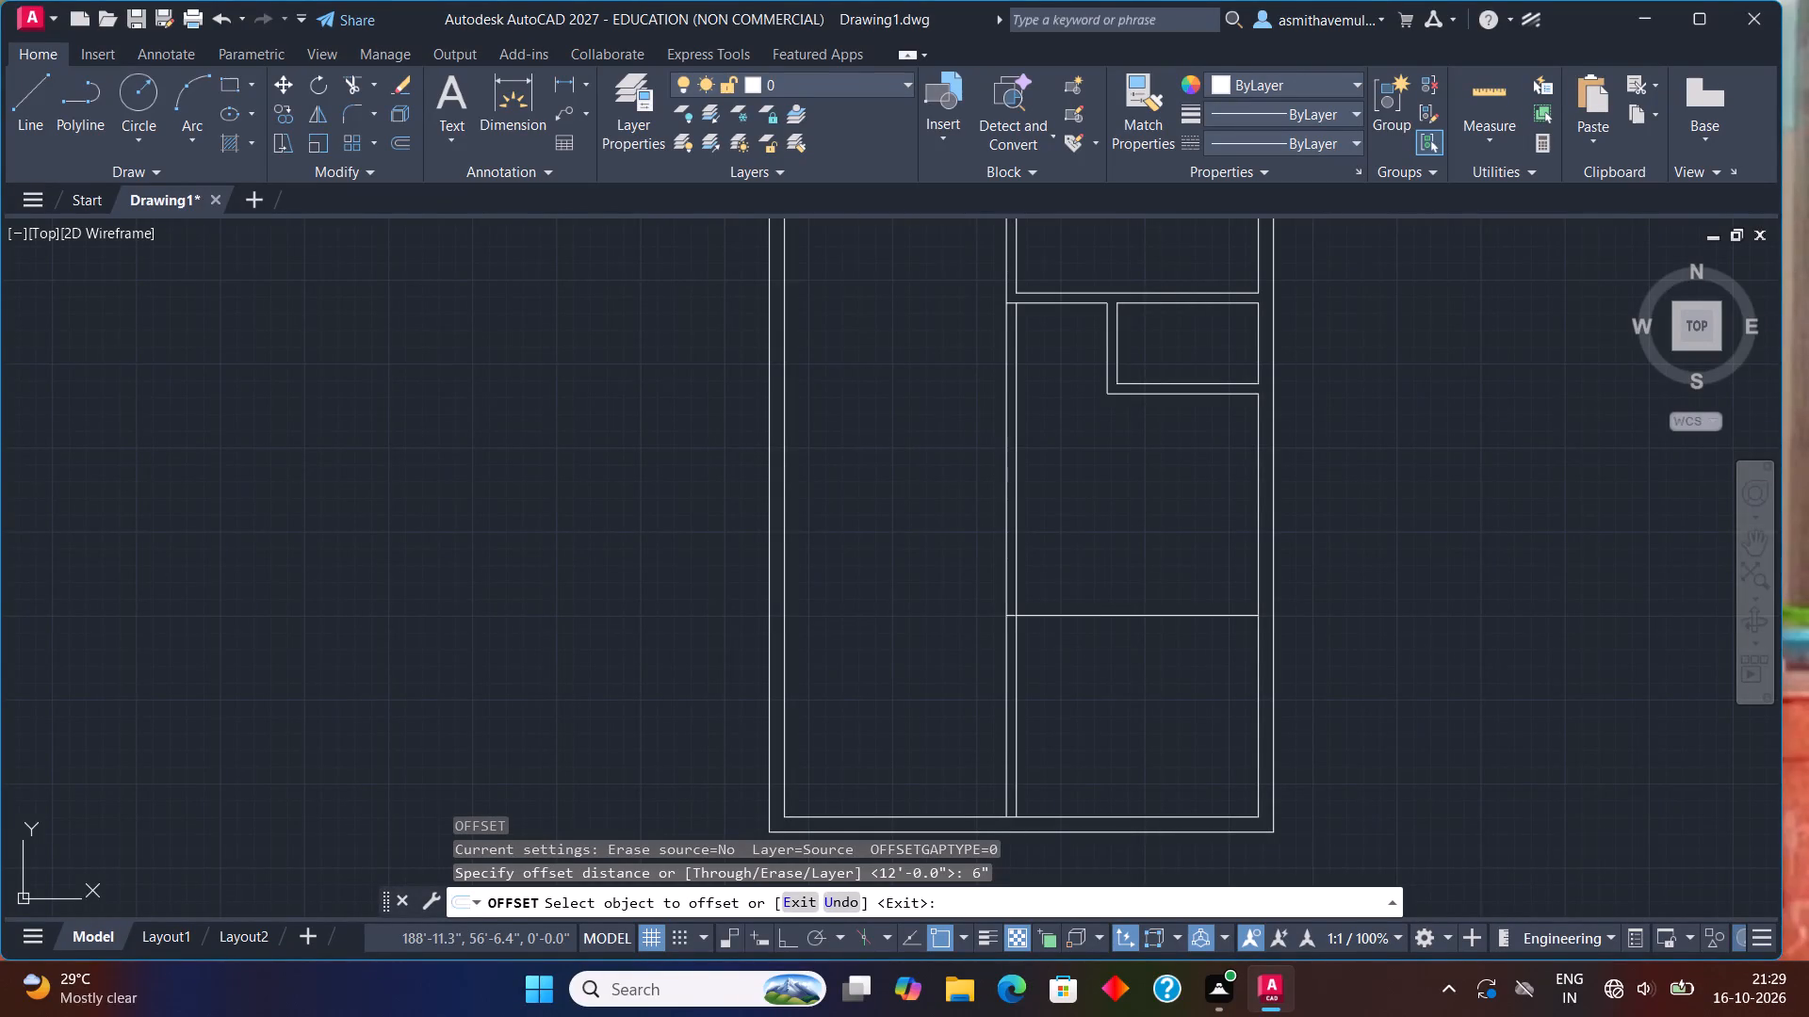
{"action": "scroll", "coordinate": [1117, 635], "scroll_direction": "up", "scroll_amount": 1}
{"action": "left_click", "coordinate": [1086, 605]}
{"action": "left_click", "coordinate": [1089, 684]}
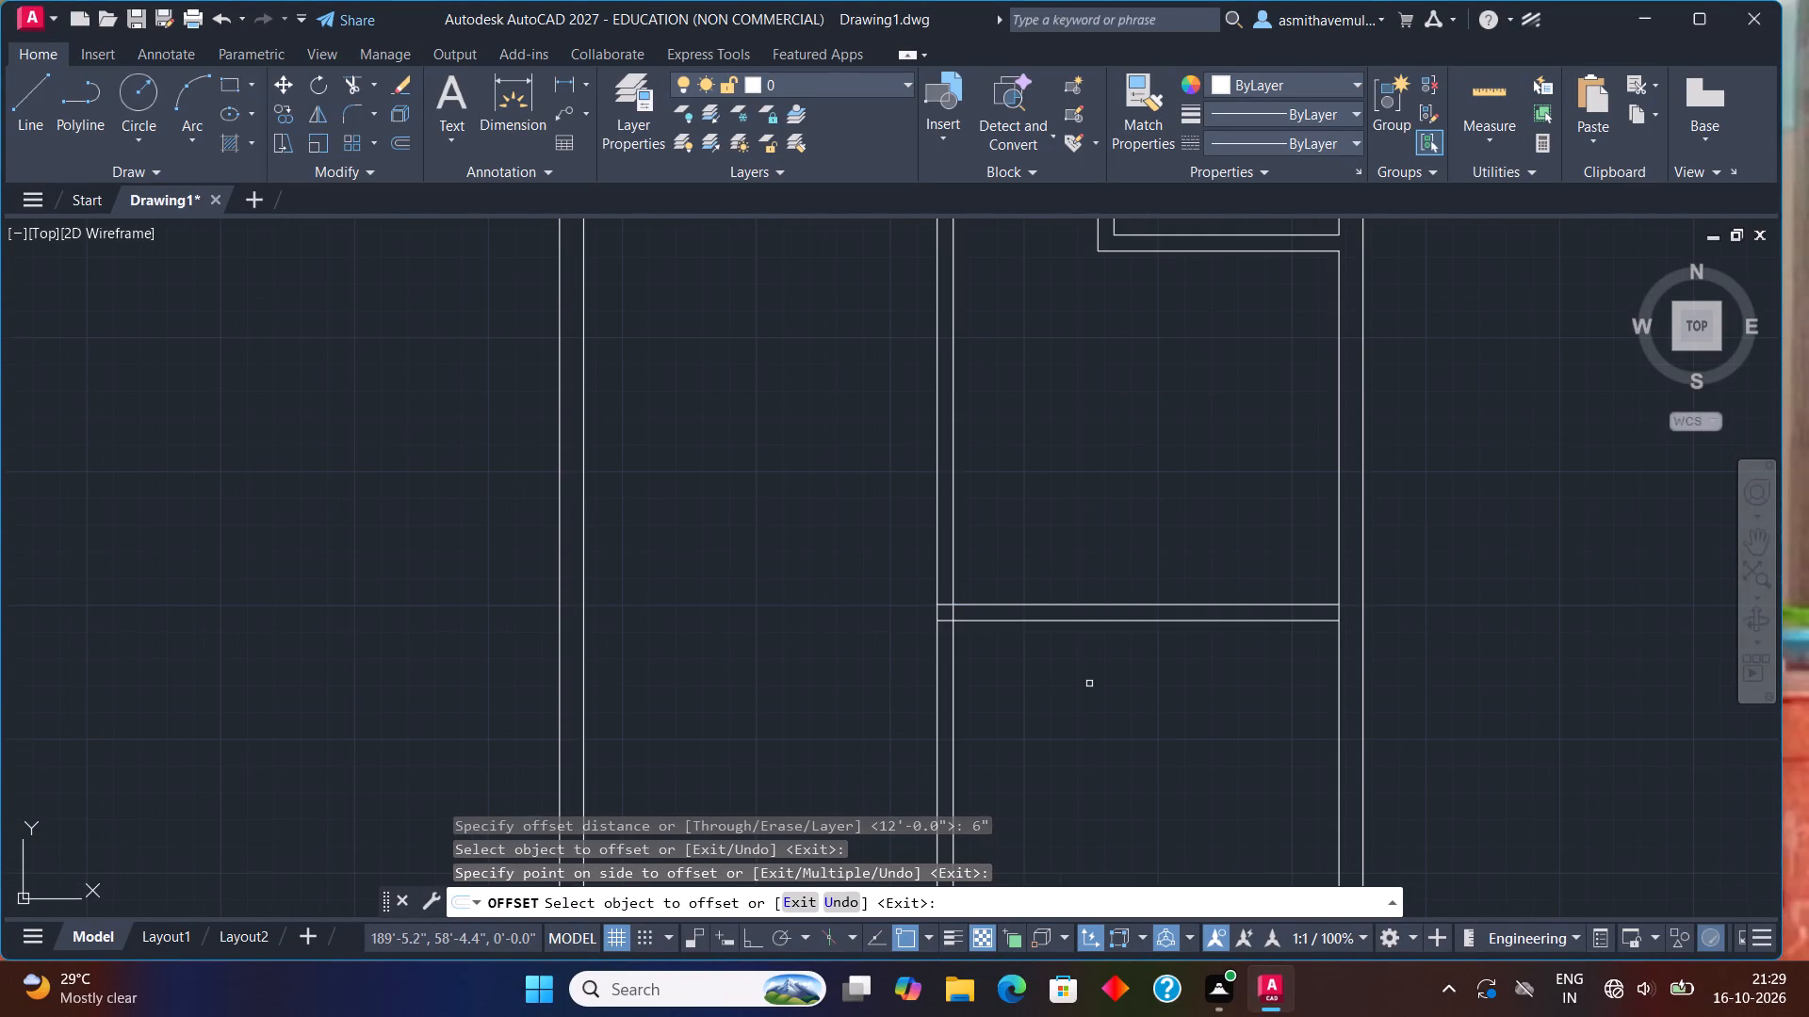
{"action": "key", "text": "Escape"}
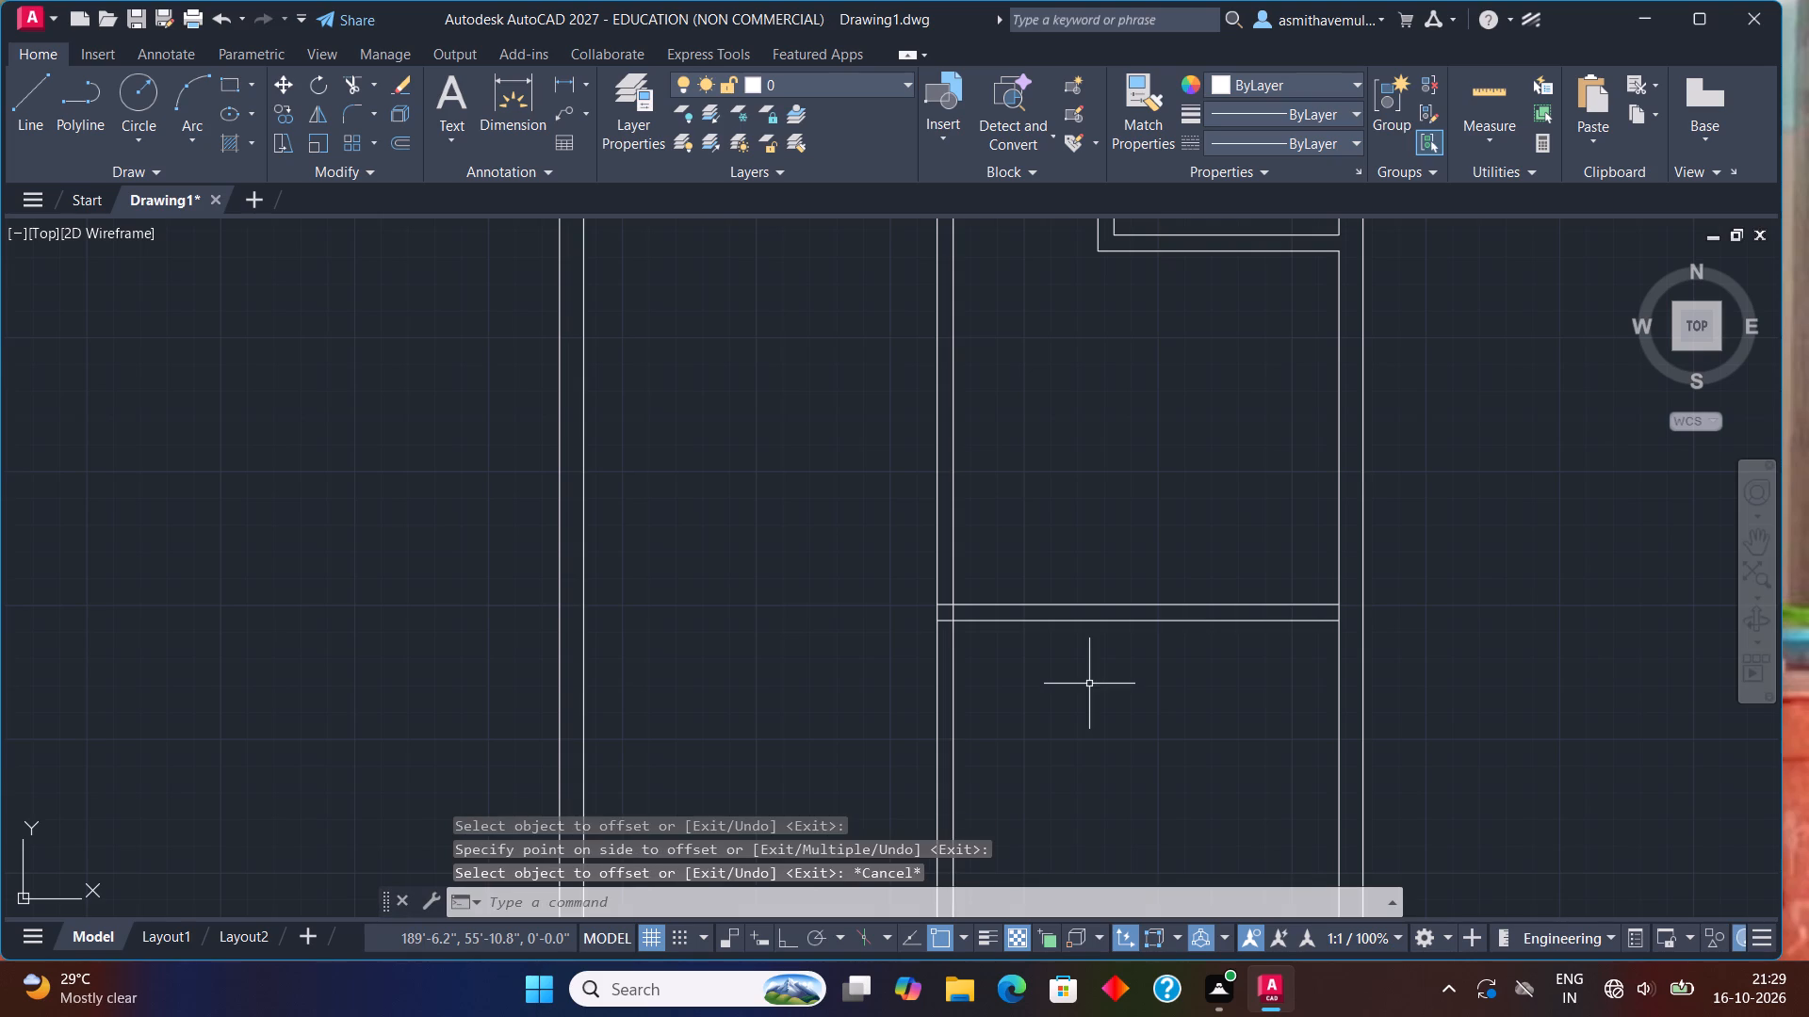
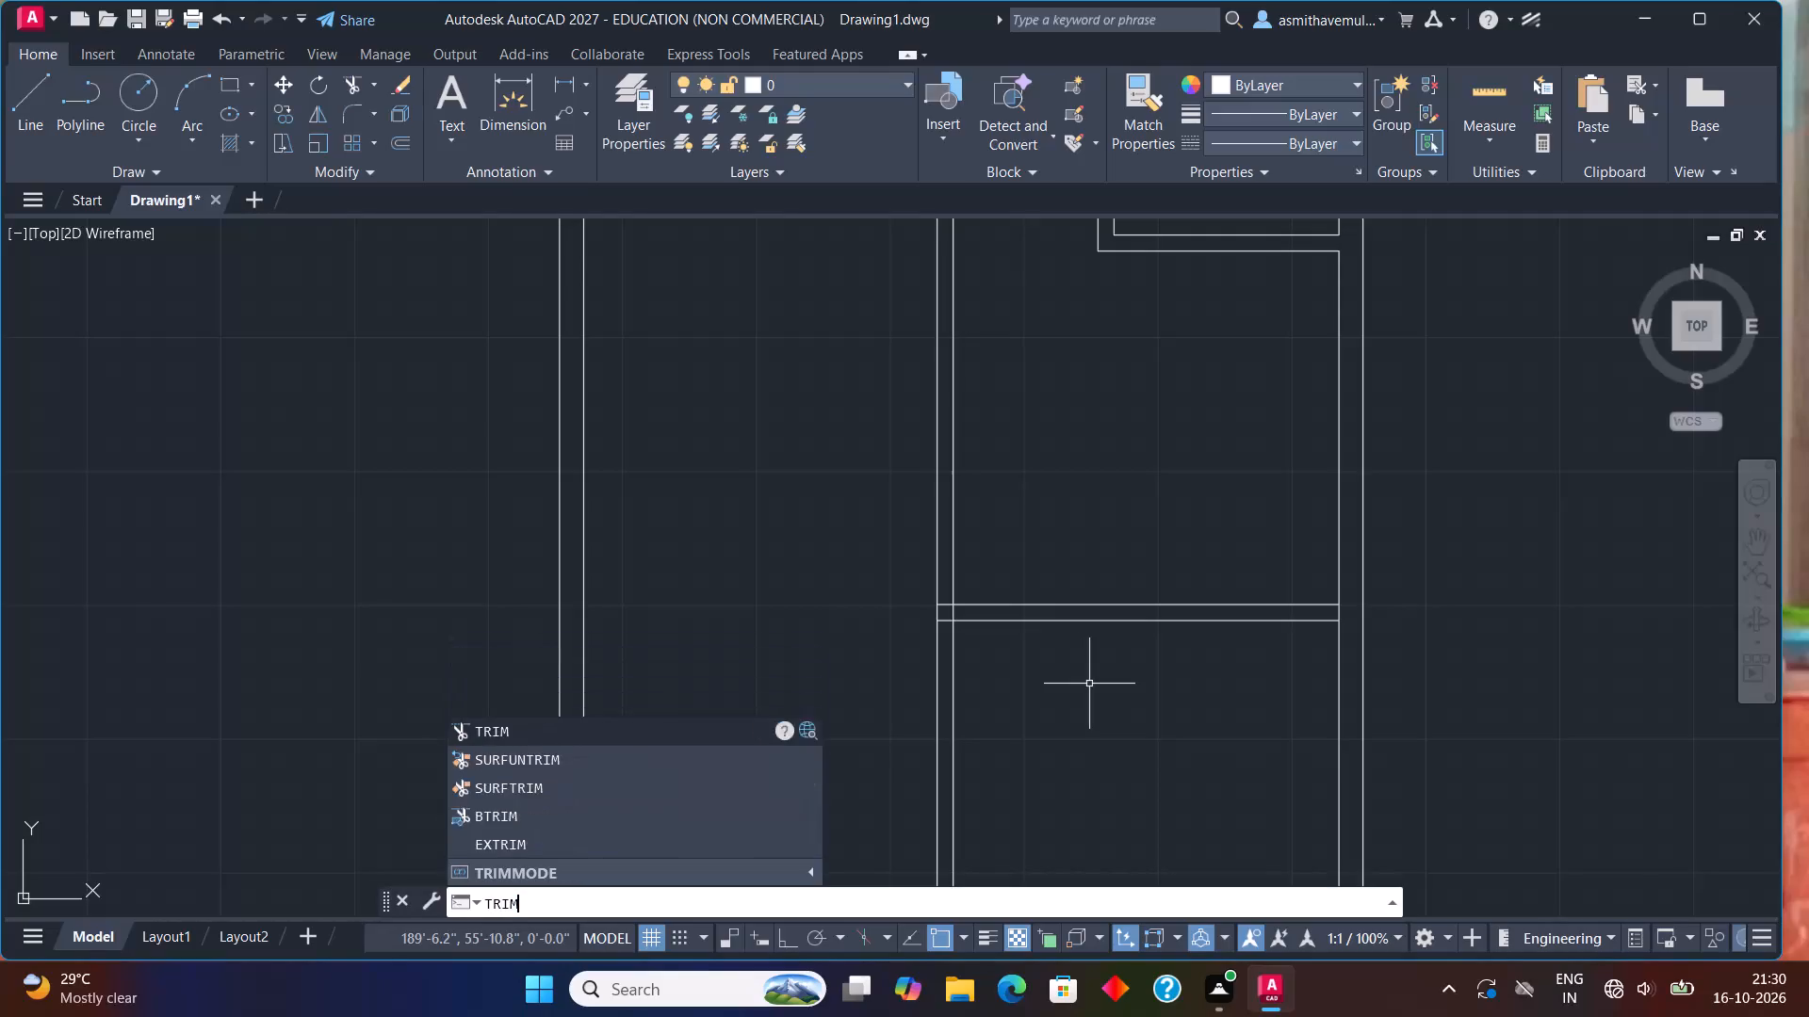
Trim away both vertical partition lines below the new lower horizontal partition.
{"action": "key", "text": "Return"}
{"action": "left_click_drag", "start_coordinate": [1013, 706], "coordinate": [904, 706]}
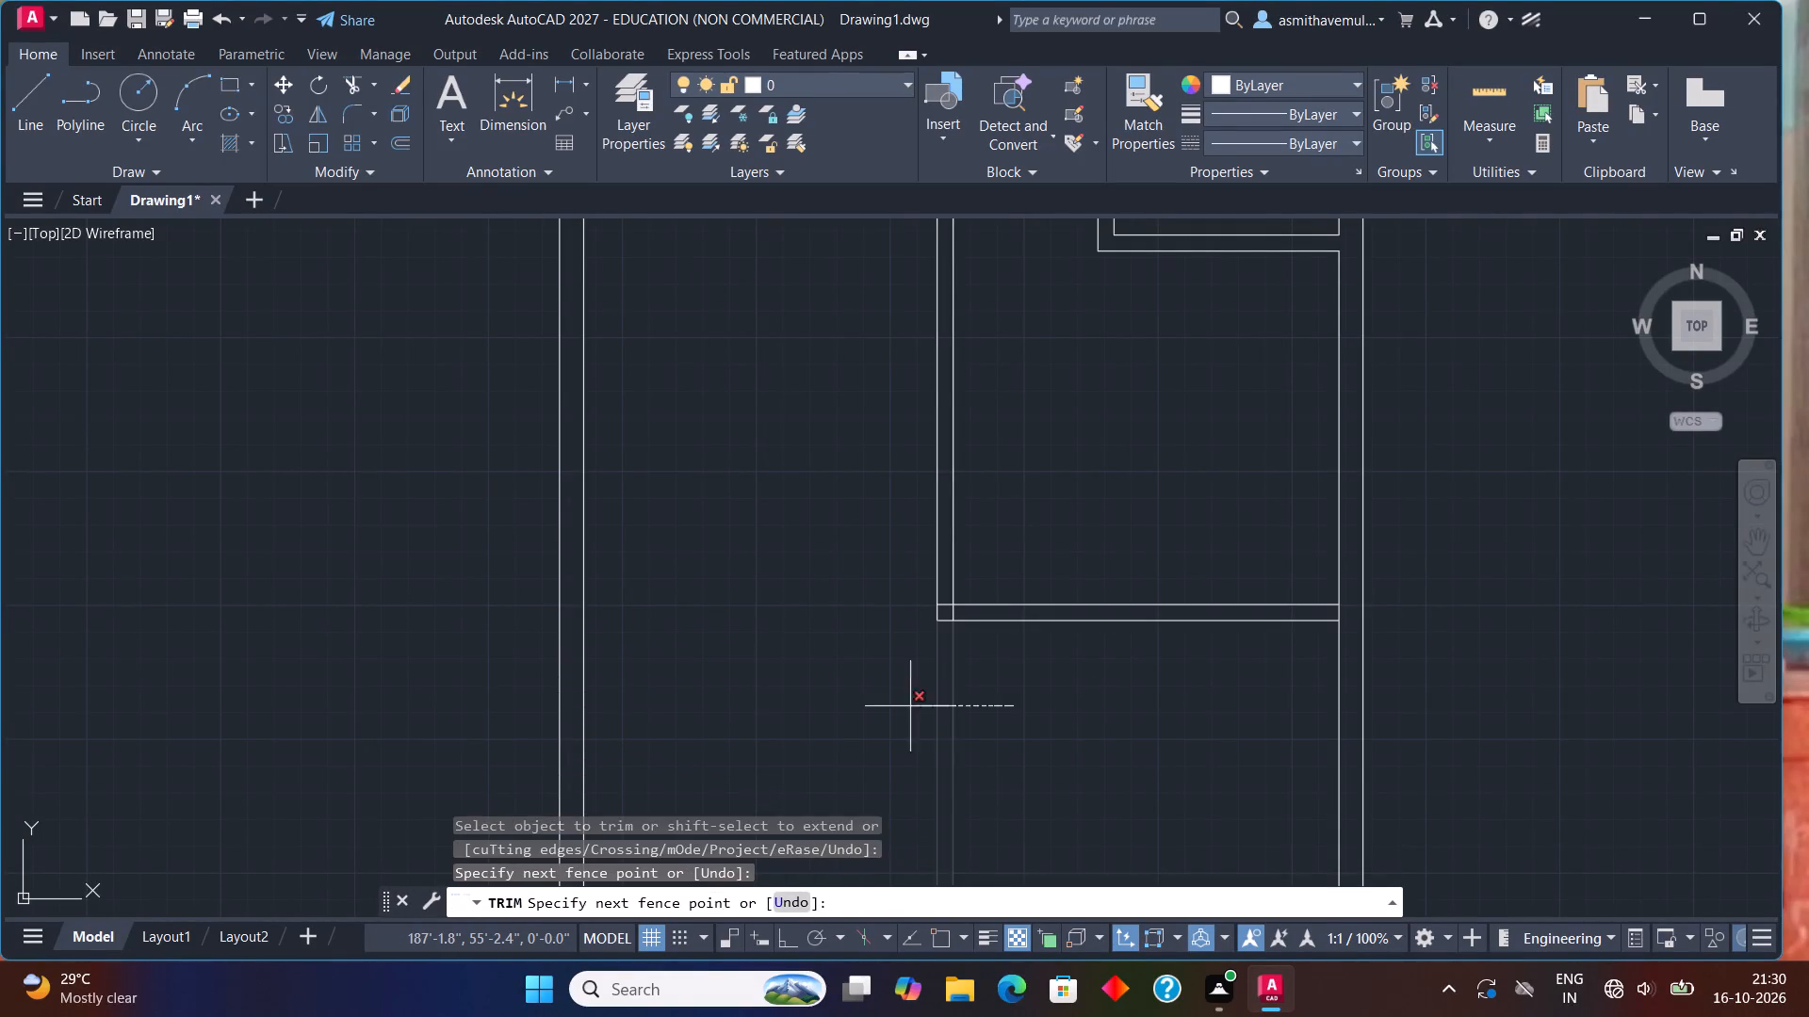
{"action": "left_click_drag", "start_coordinate": [904, 706], "coordinate": [846, 706]}
Trim the overlapping line pieces where the lower horizontal partition meets the east outer wall and the vertical partition's corner.
{"action": "scroll", "coordinate": [1202, 756], "scroll_direction": "down", "scroll_amount": 2}
{"action": "scroll", "coordinate": [1202, 756], "scroll_direction": "up", "scroll_amount": 1}
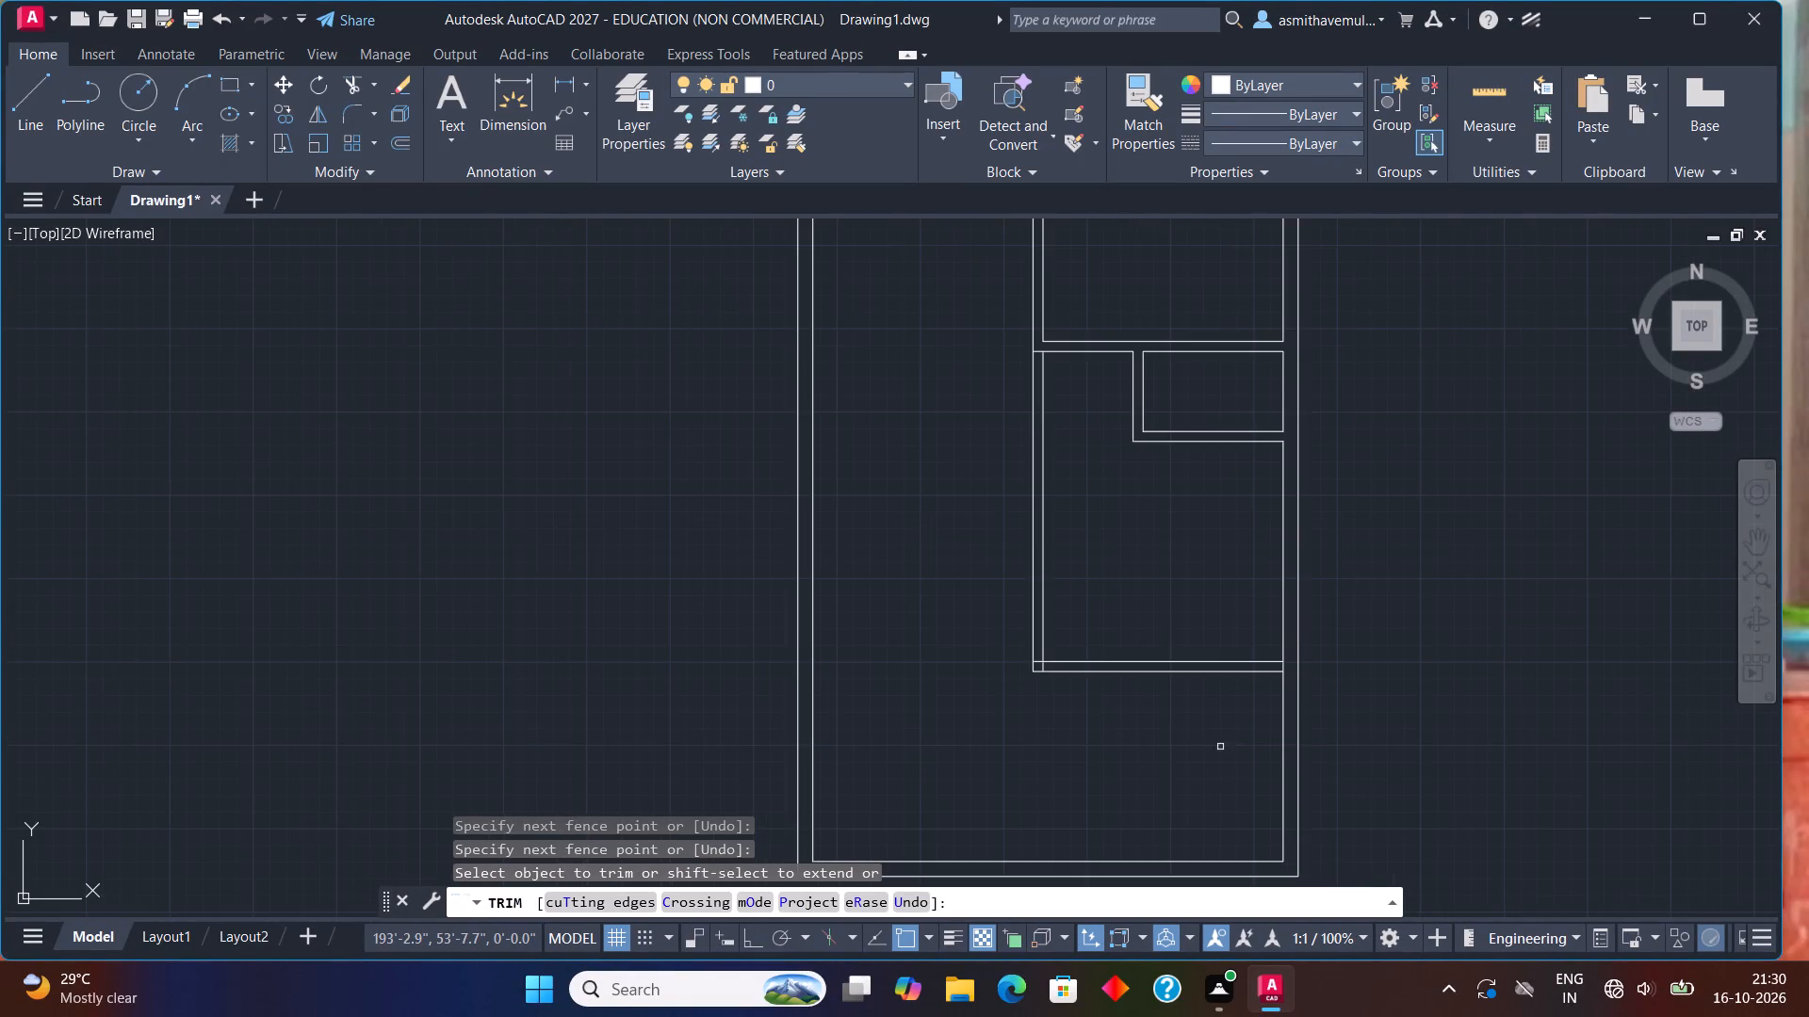
{"action": "scroll", "coordinate": [1284, 714], "scroll_direction": "up", "scroll_amount": 2}
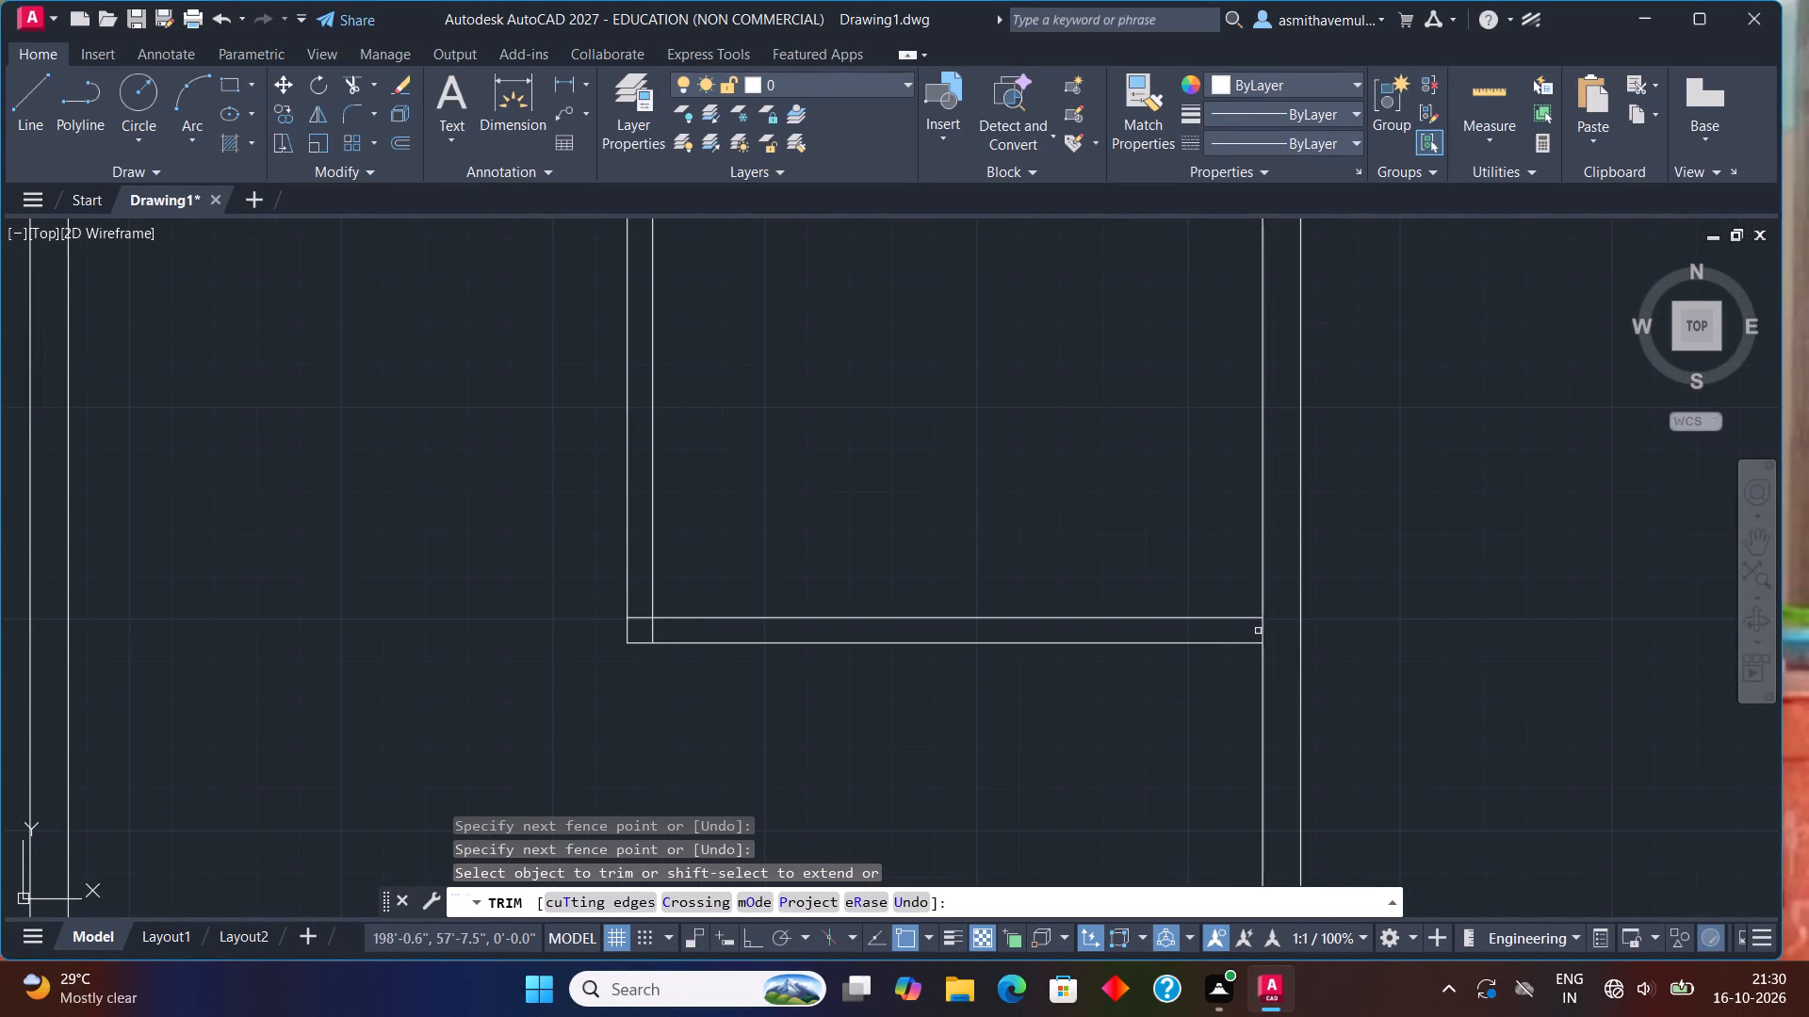
{"action": "left_click", "coordinate": [1263, 634]}
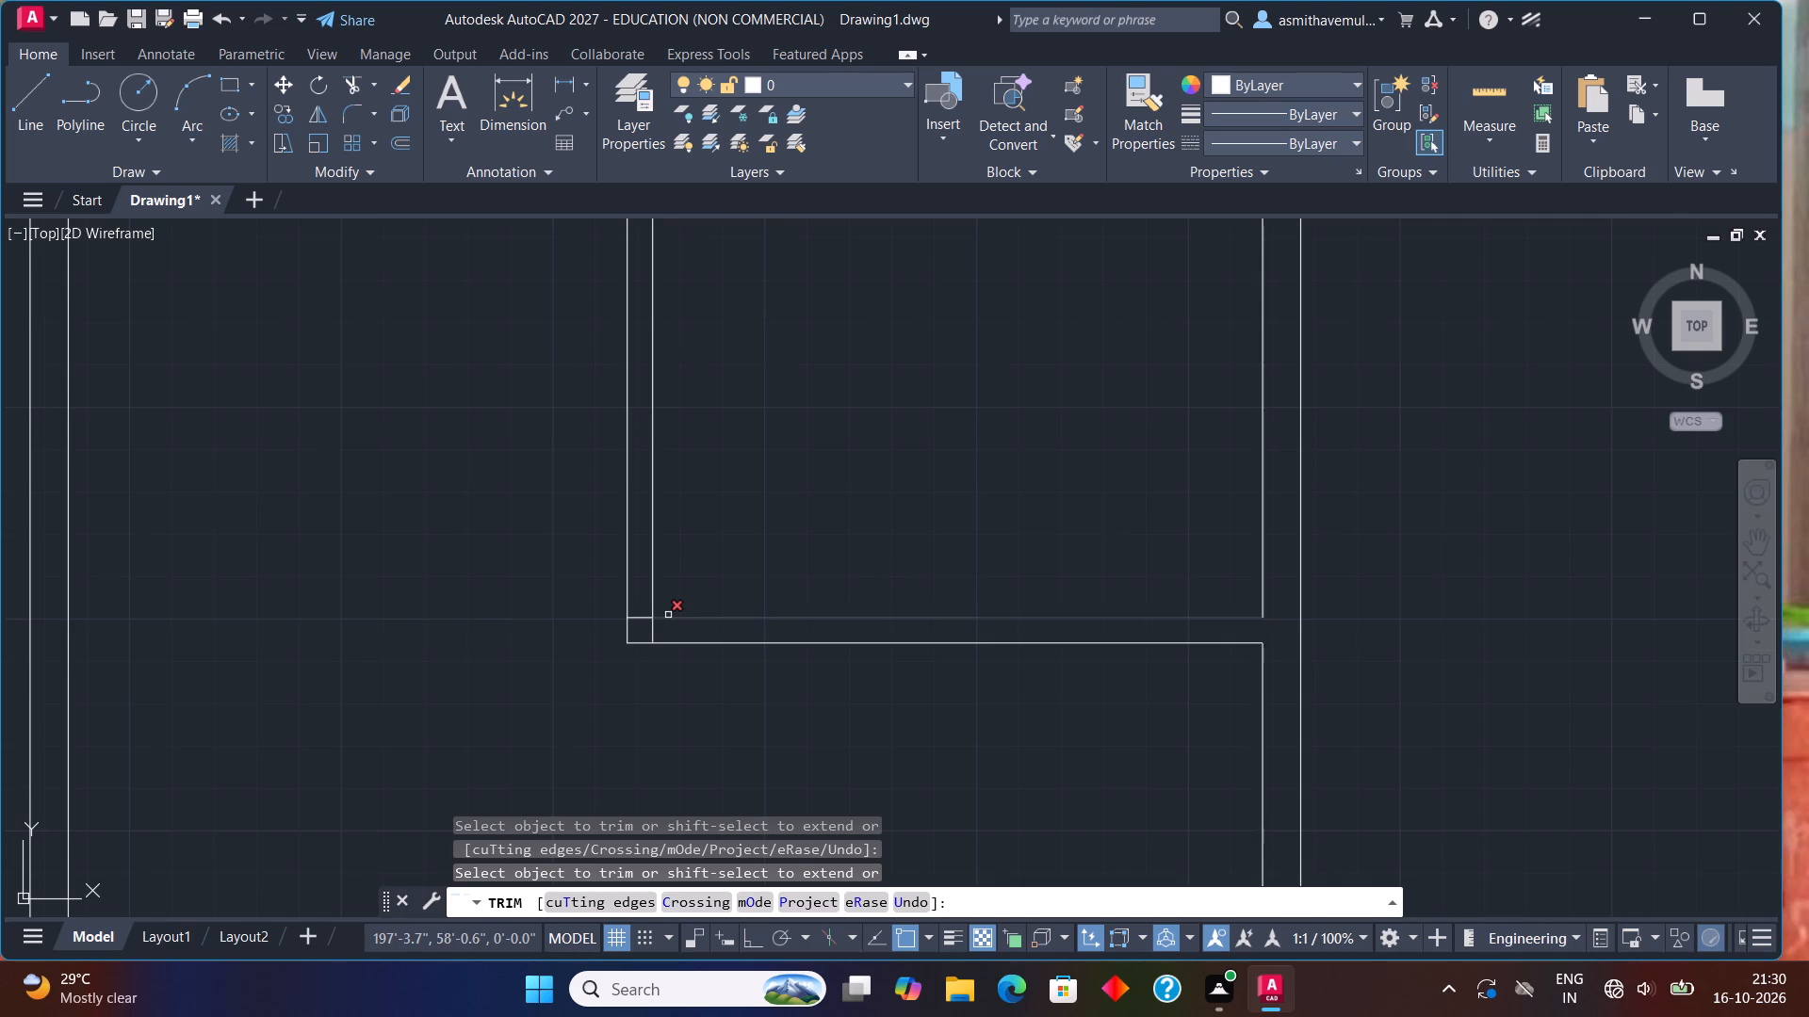
{"action": "scroll", "coordinate": [668, 615], "scroll_direction": "up", "scroll_amount": 1}
{"action": "left_click", "coordinate": [610, 617]}
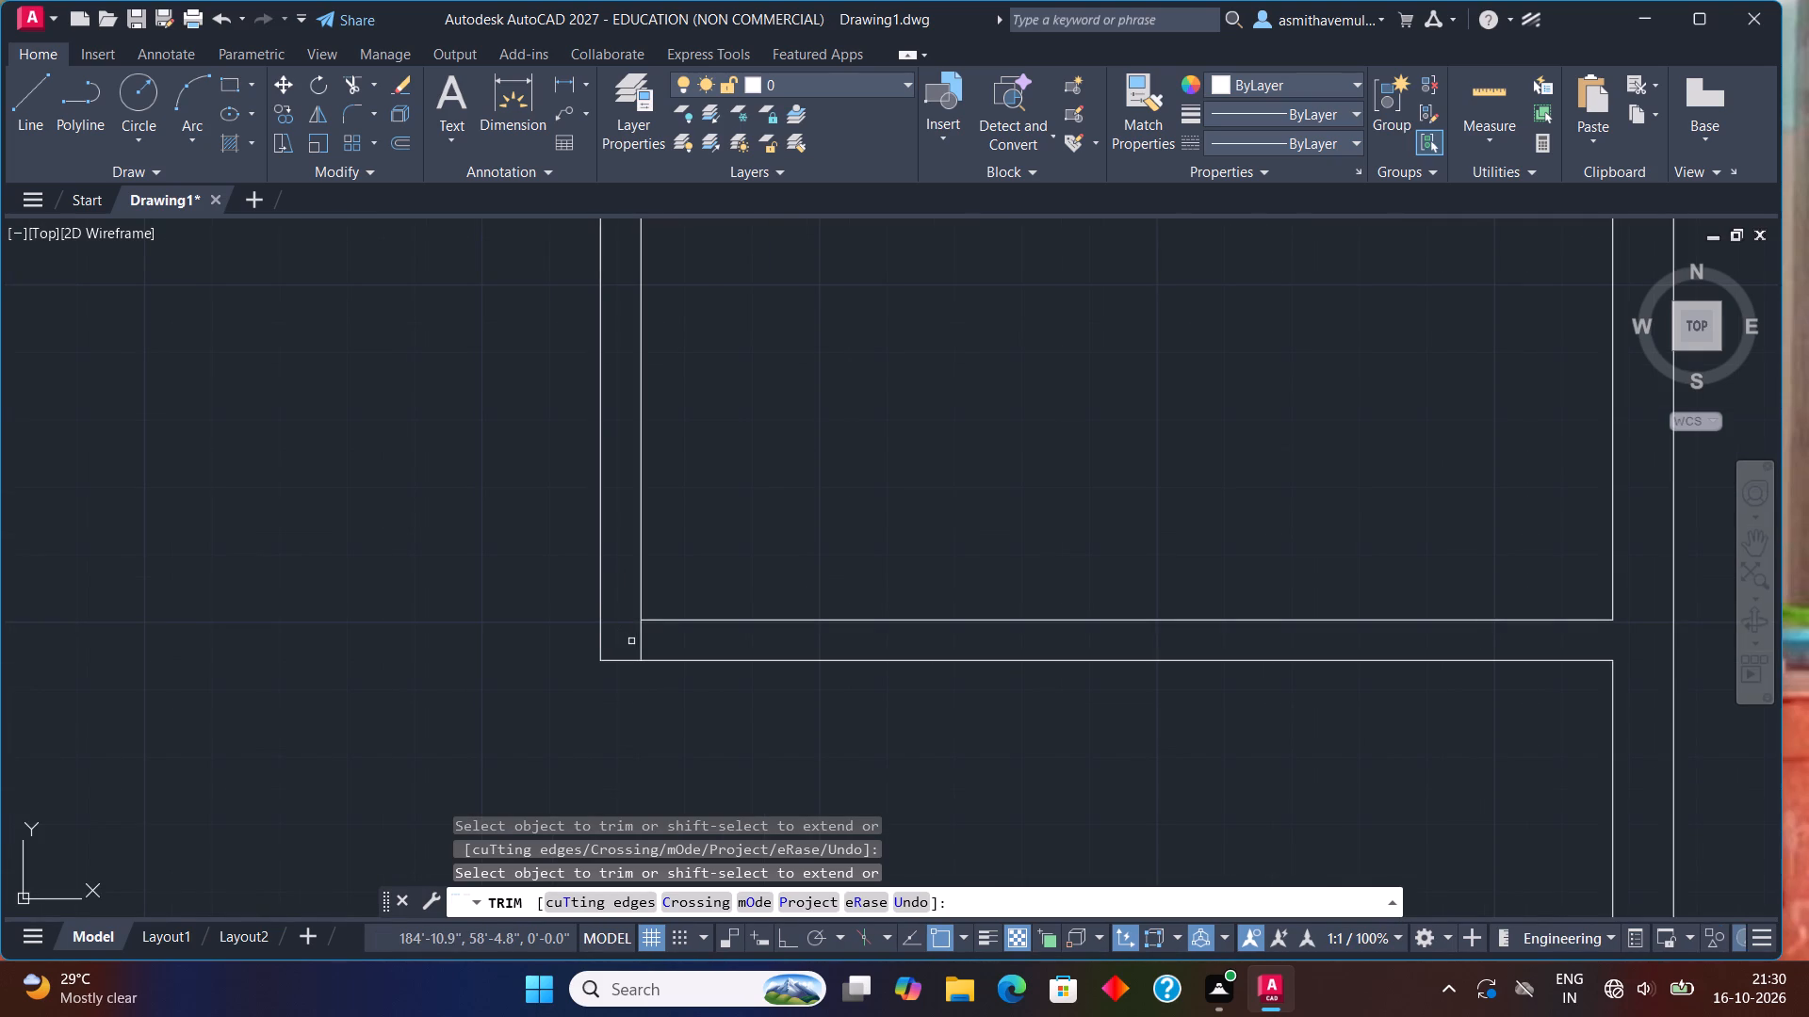
{"action": "left_click", "coordinate": [640, 642]}
{"action": "scroll", "coordinate": [721, 609], "scroll_direction": "down", "scroll_amount": 2}
{"action": "middle_click_drag", "start_coordinate": [843, 569], "coordinate": [872, 792]}
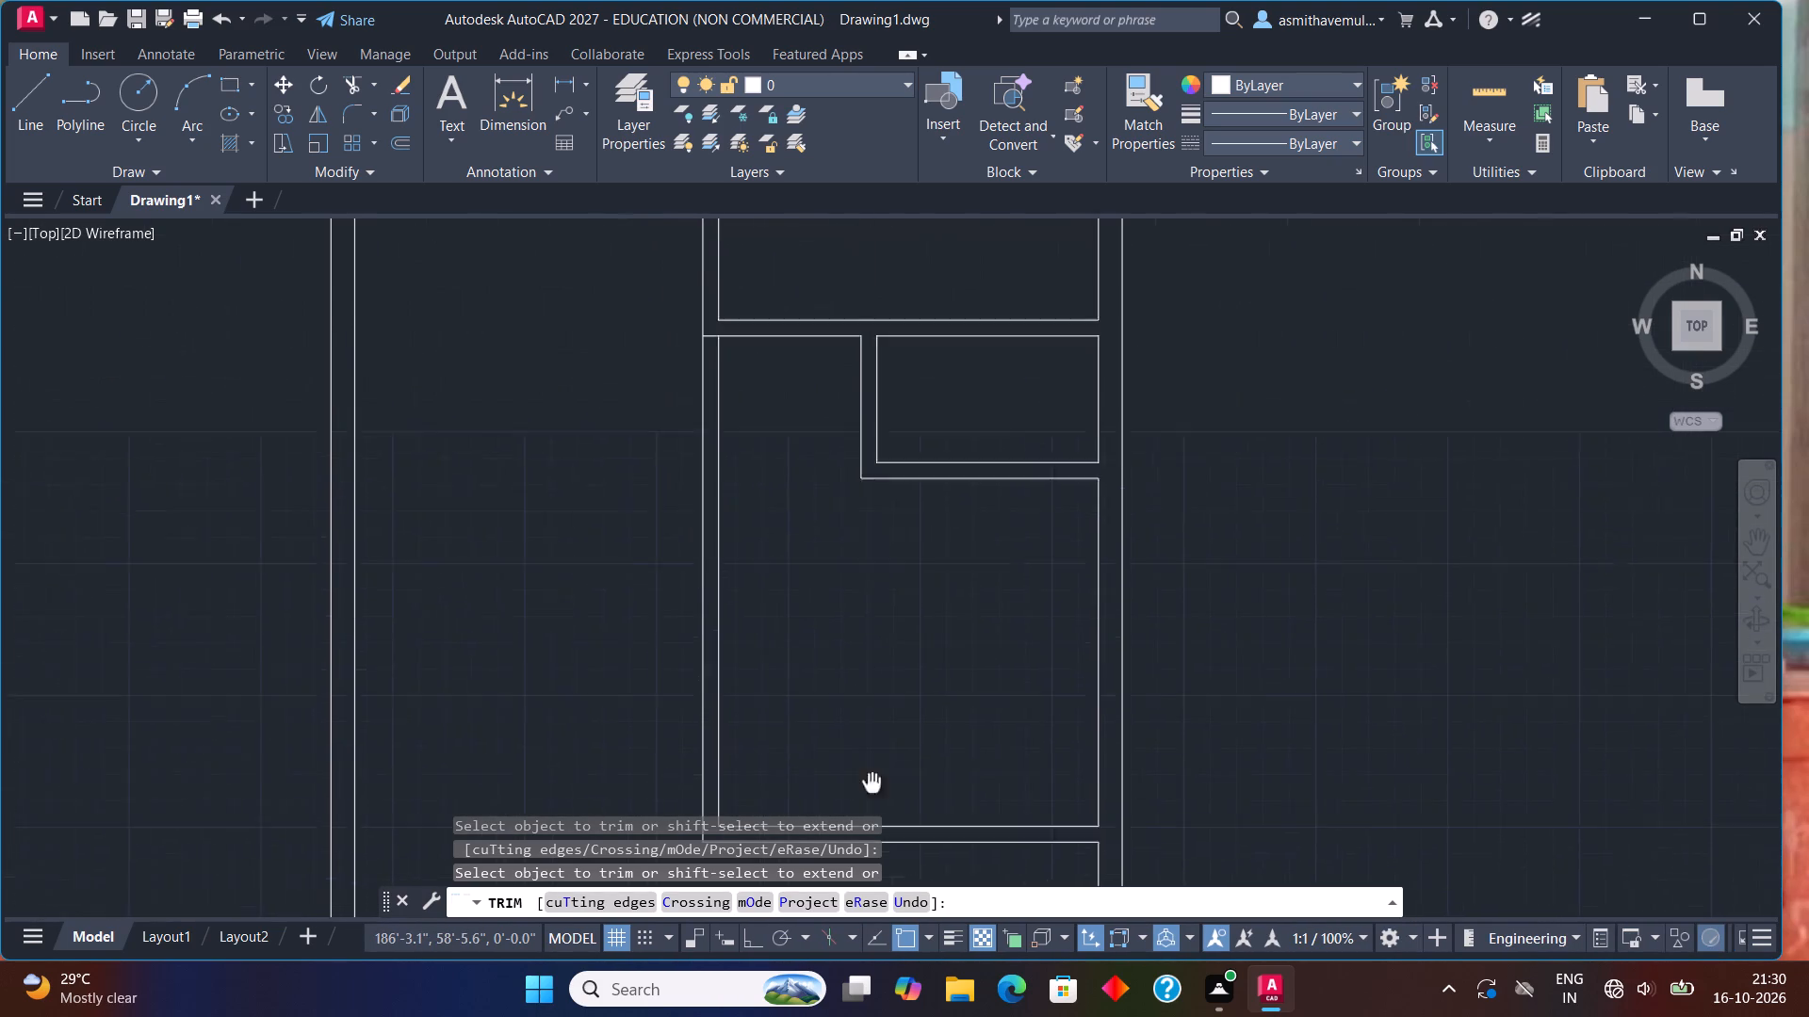
{"action": "middle_click_drag", "start_coordinate": [872, 792], "coordinate": [873, 820]}
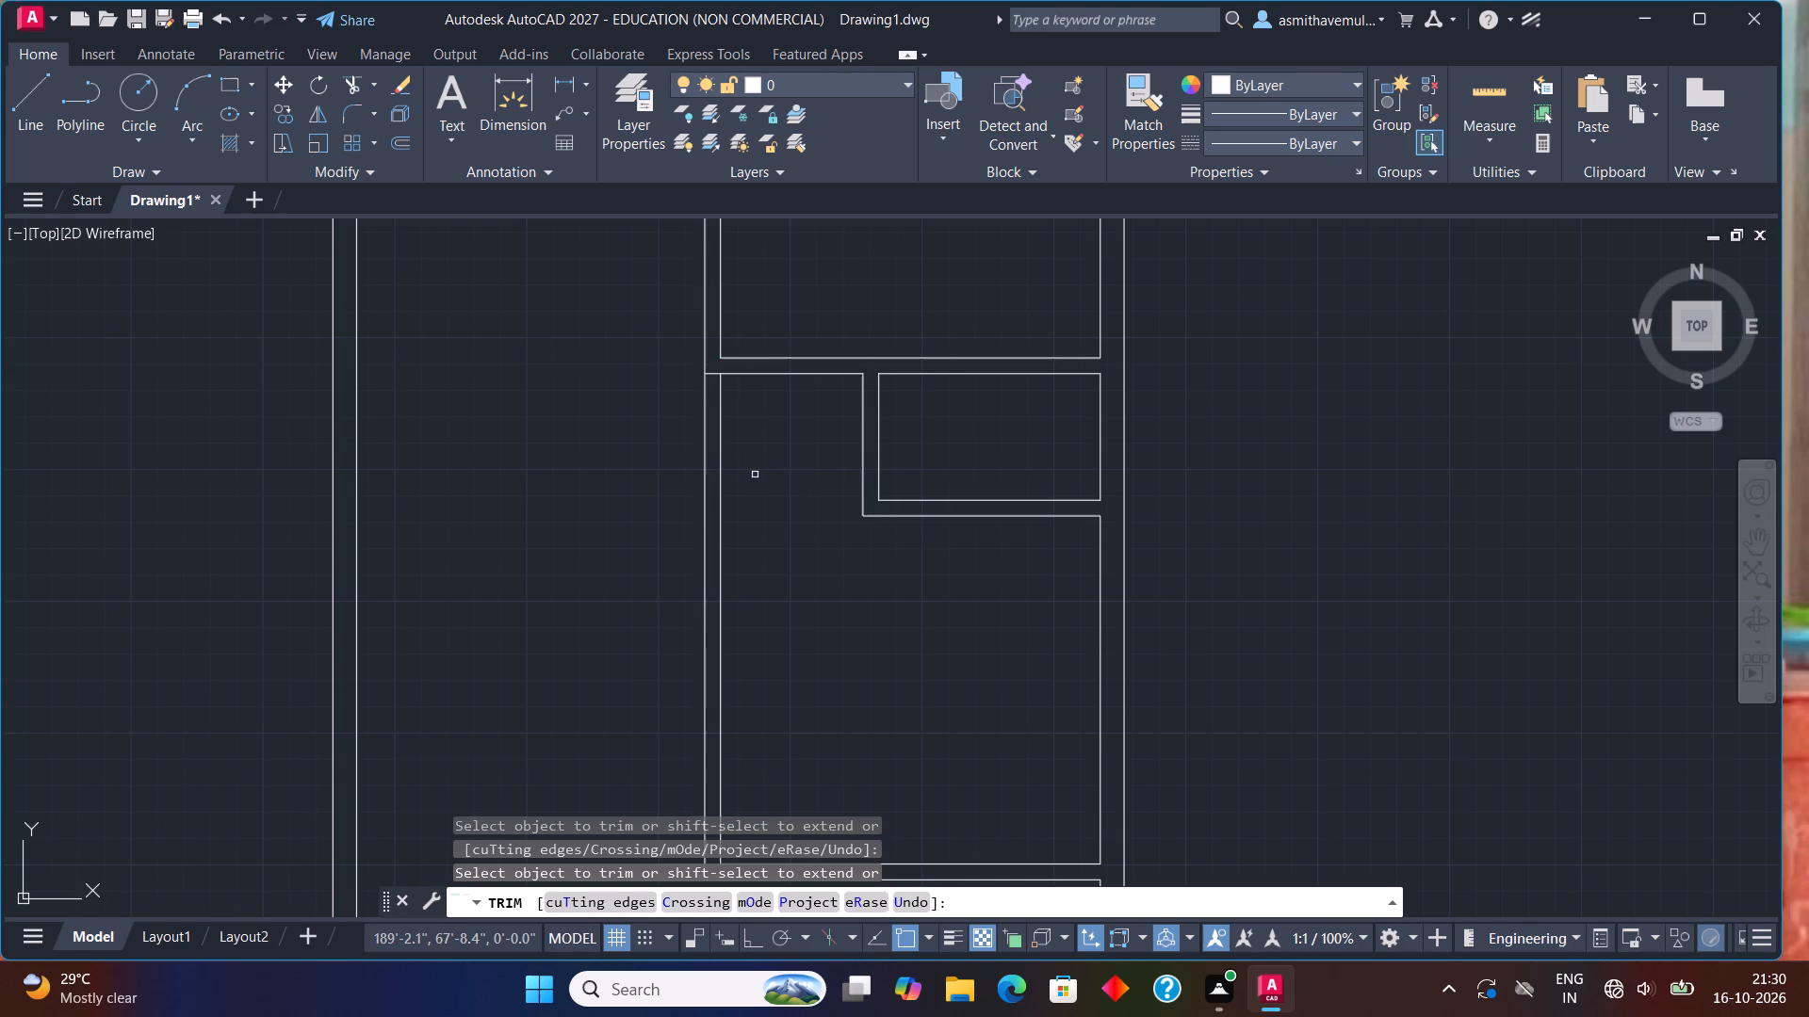
{"action": "key", "text": "Escape"}
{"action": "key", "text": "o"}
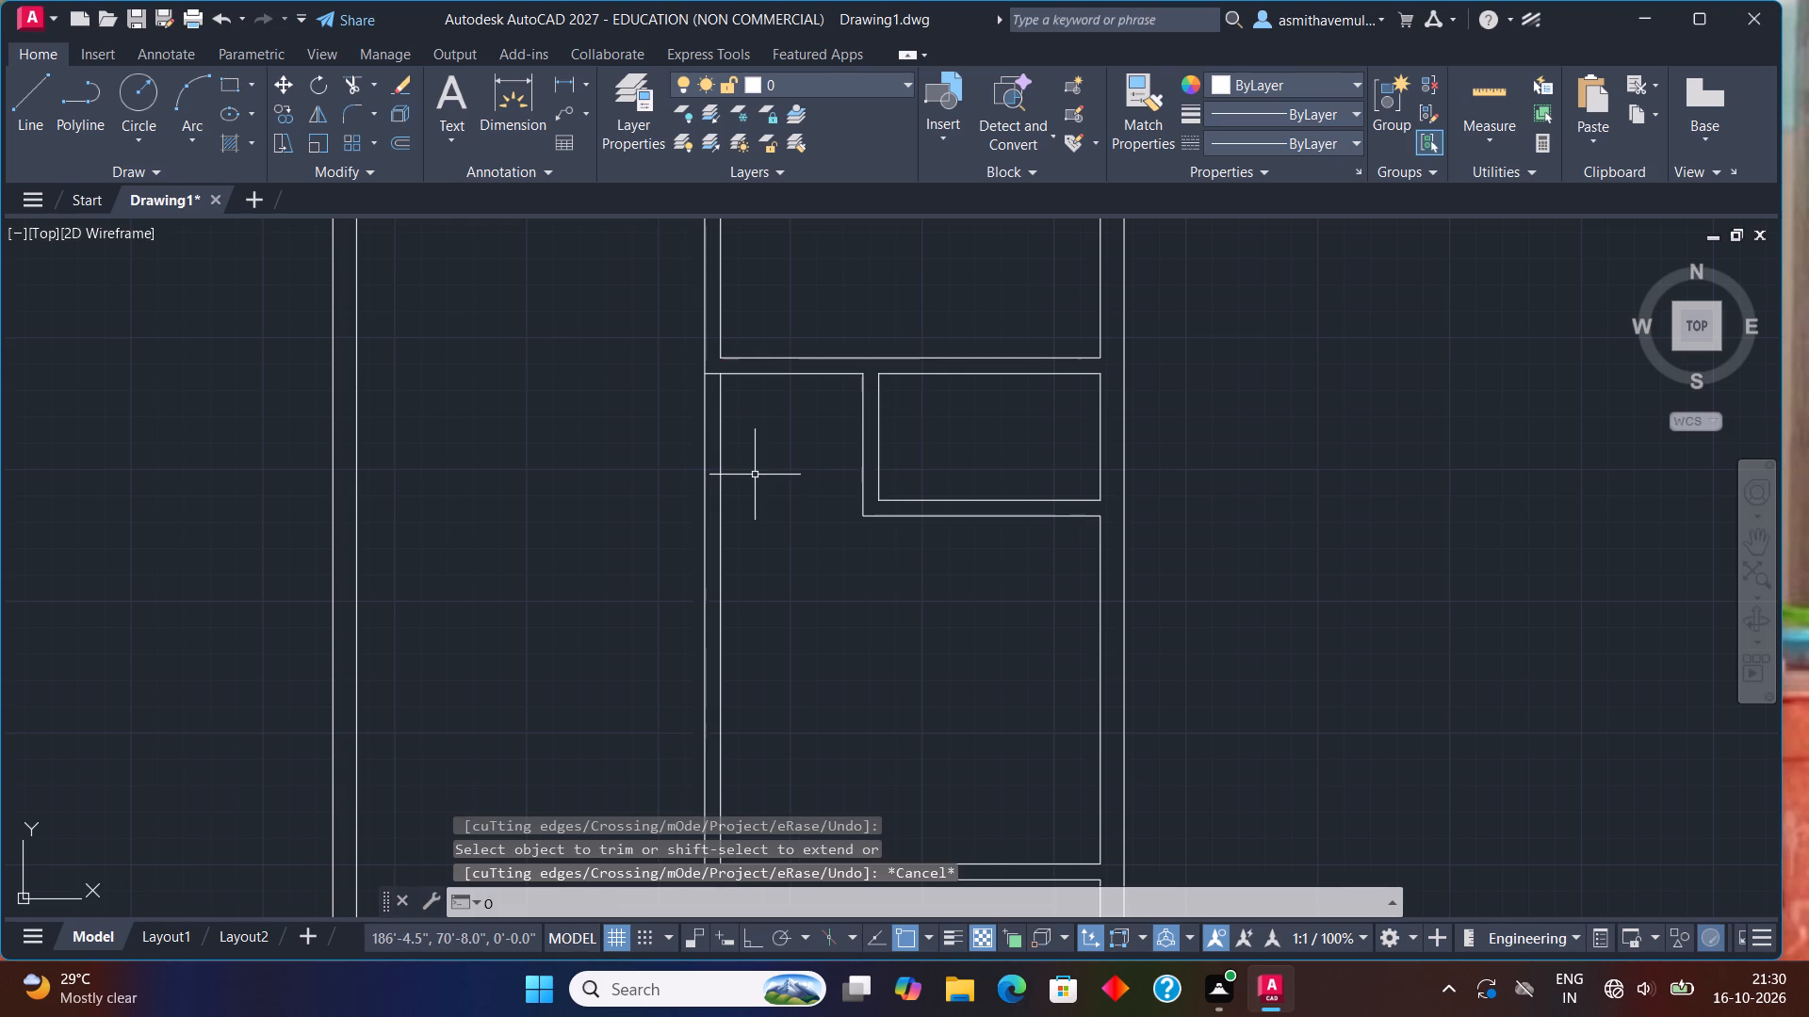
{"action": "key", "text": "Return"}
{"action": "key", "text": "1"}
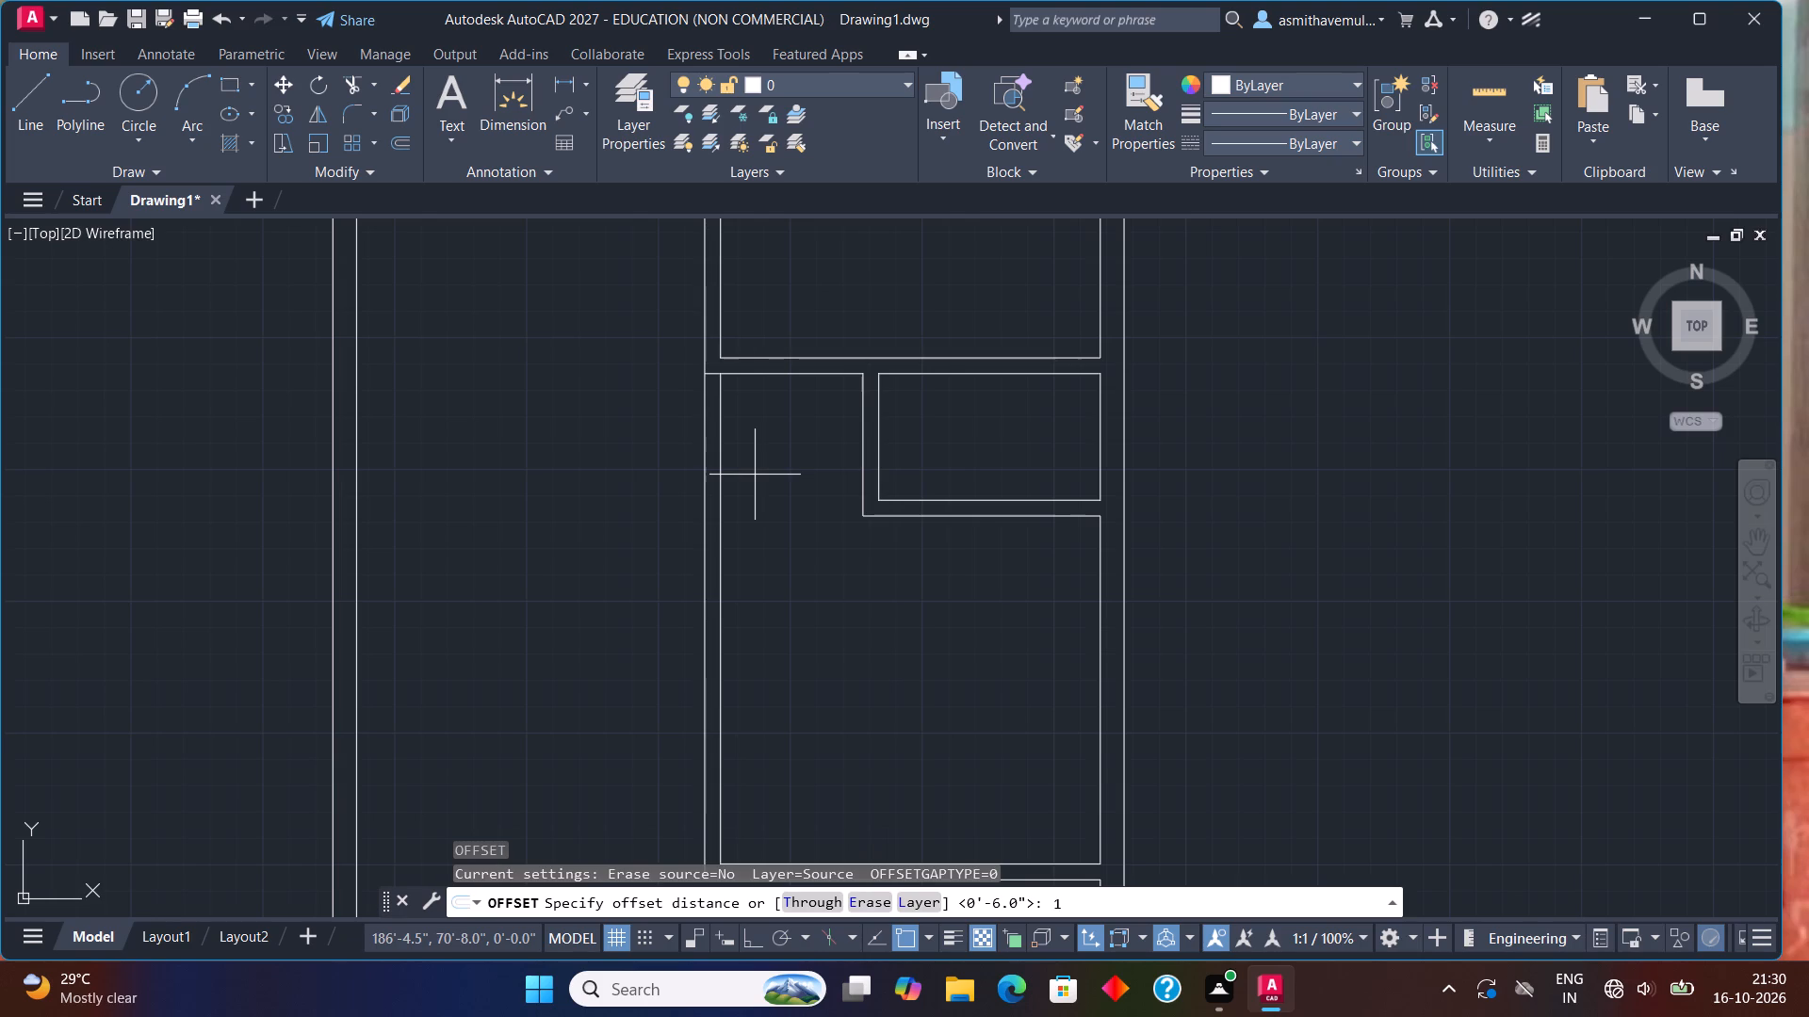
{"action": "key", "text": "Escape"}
Extend both lines of the small room's bottom partition westward to the far line of the vertical partition.
{"action": "type", "text": "EXT"}
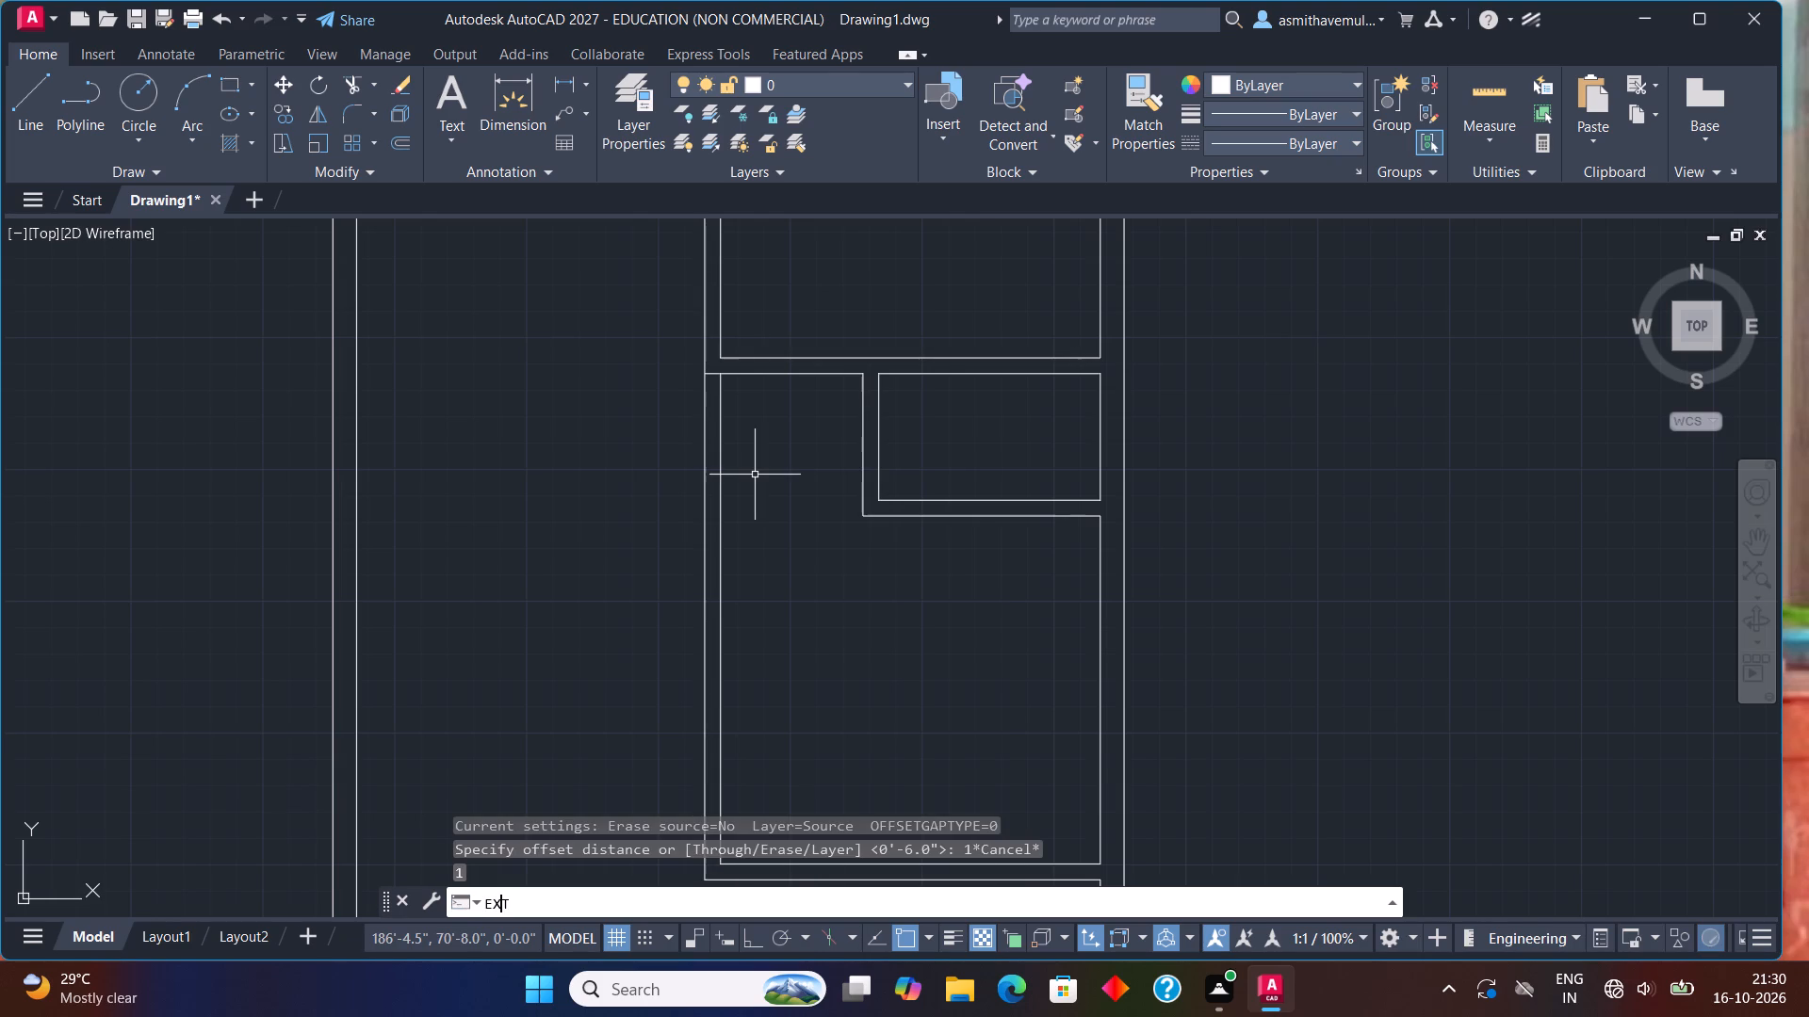
{"action": "key", "text": "n"}
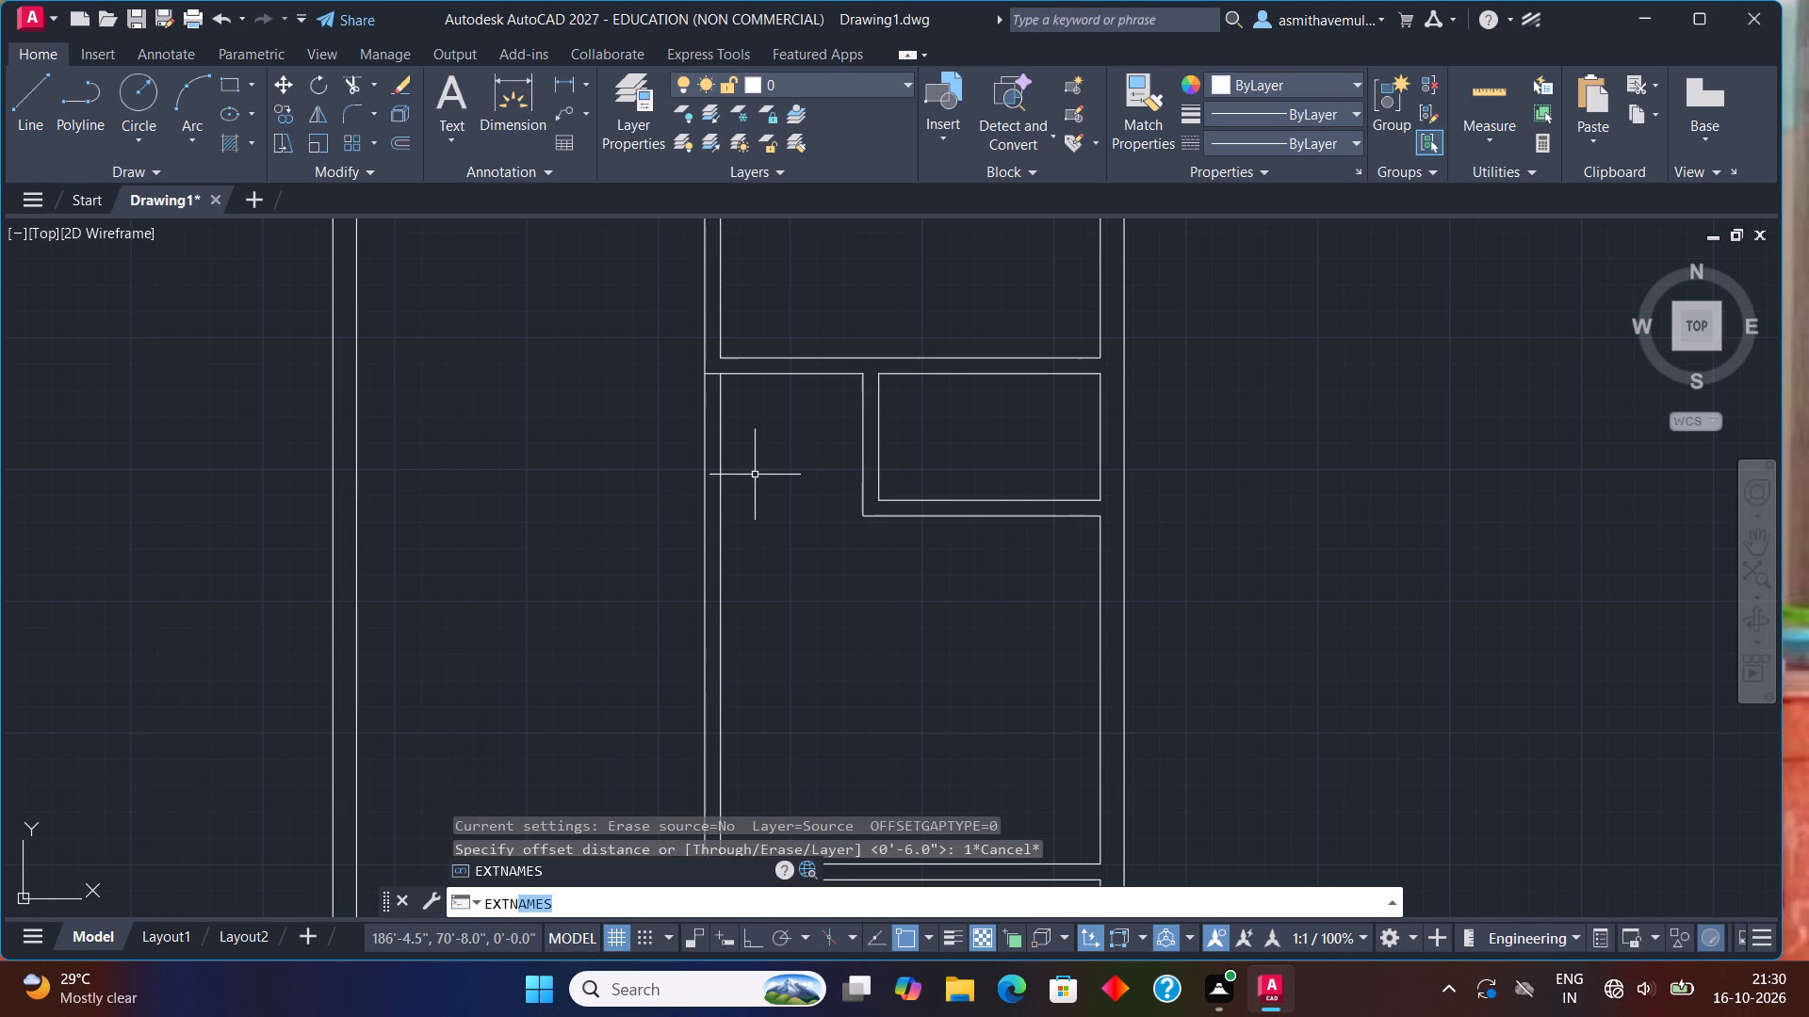
{"action": "key", "text": "BackSpace"}
{"action": "key", "text": "BackSpace"}
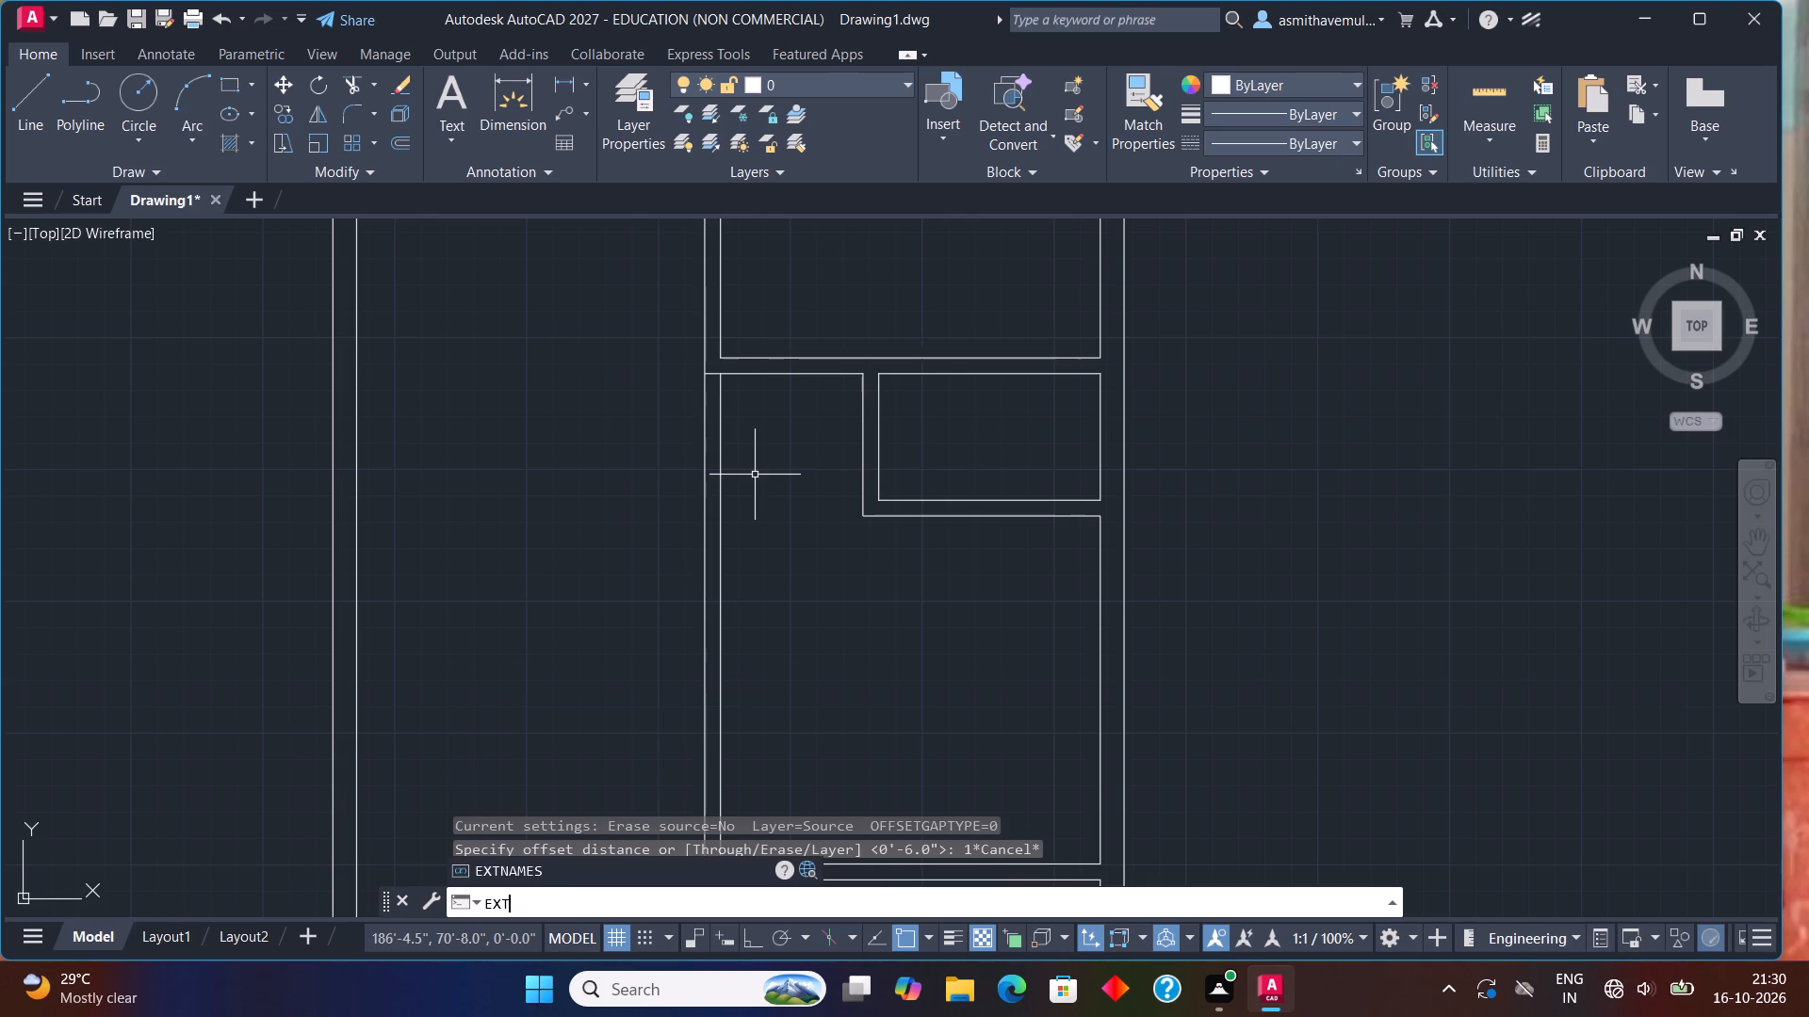
{"action": "type", "text": "END"}
{"action": "key", "text": "Return"}
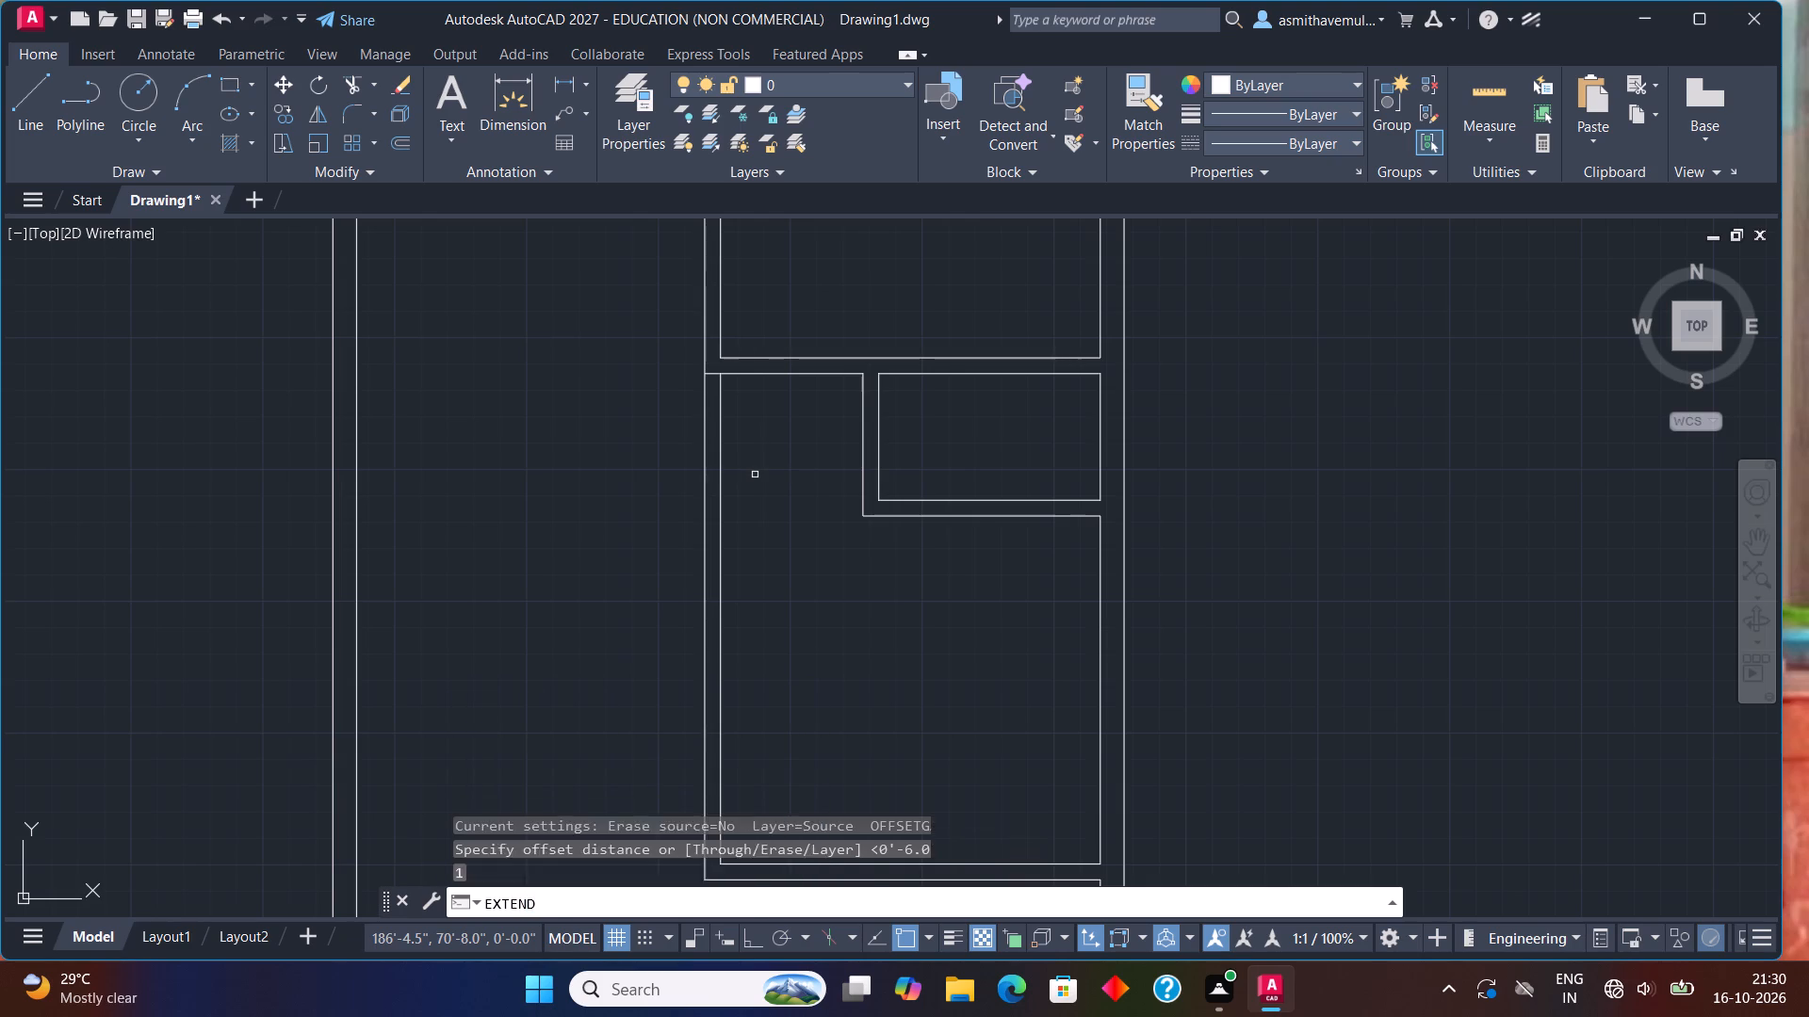
{"action": "left_click", "coordinate": [918, 500]}
{"action": "left_click", "coordinate": [879, 500]}
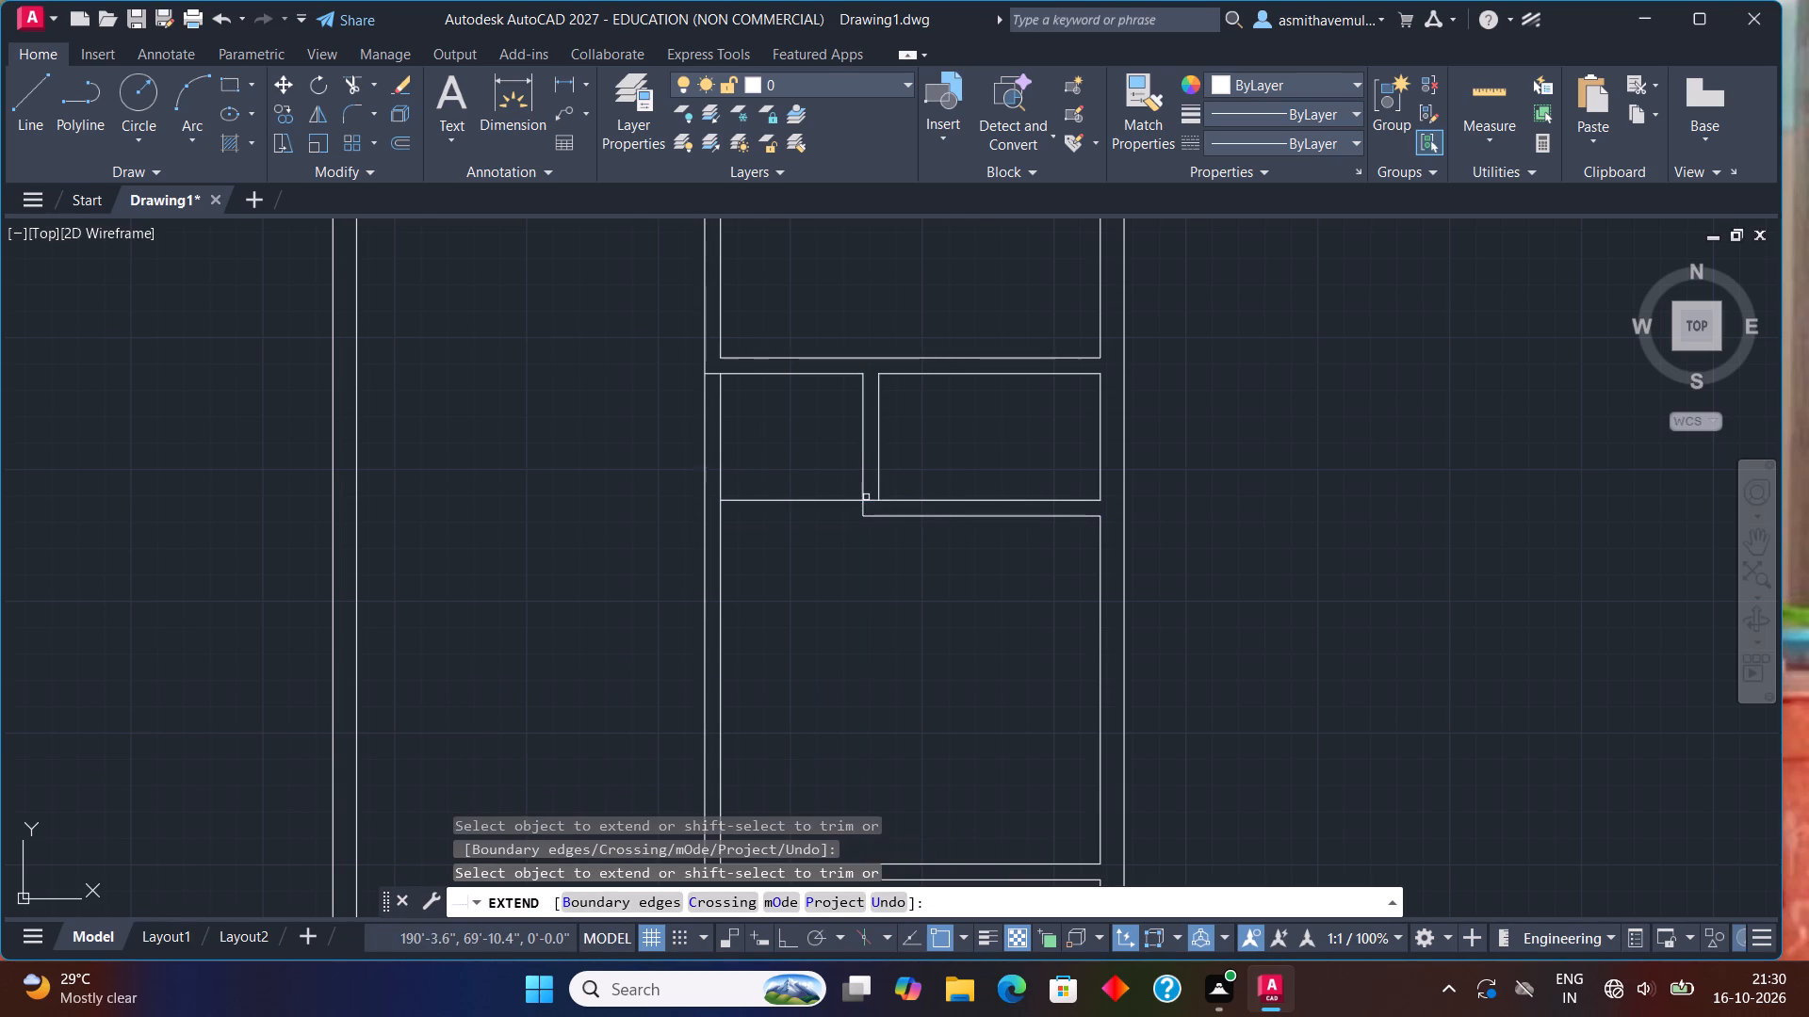
{"action": "left_click", "coordinate": [763, 501]}
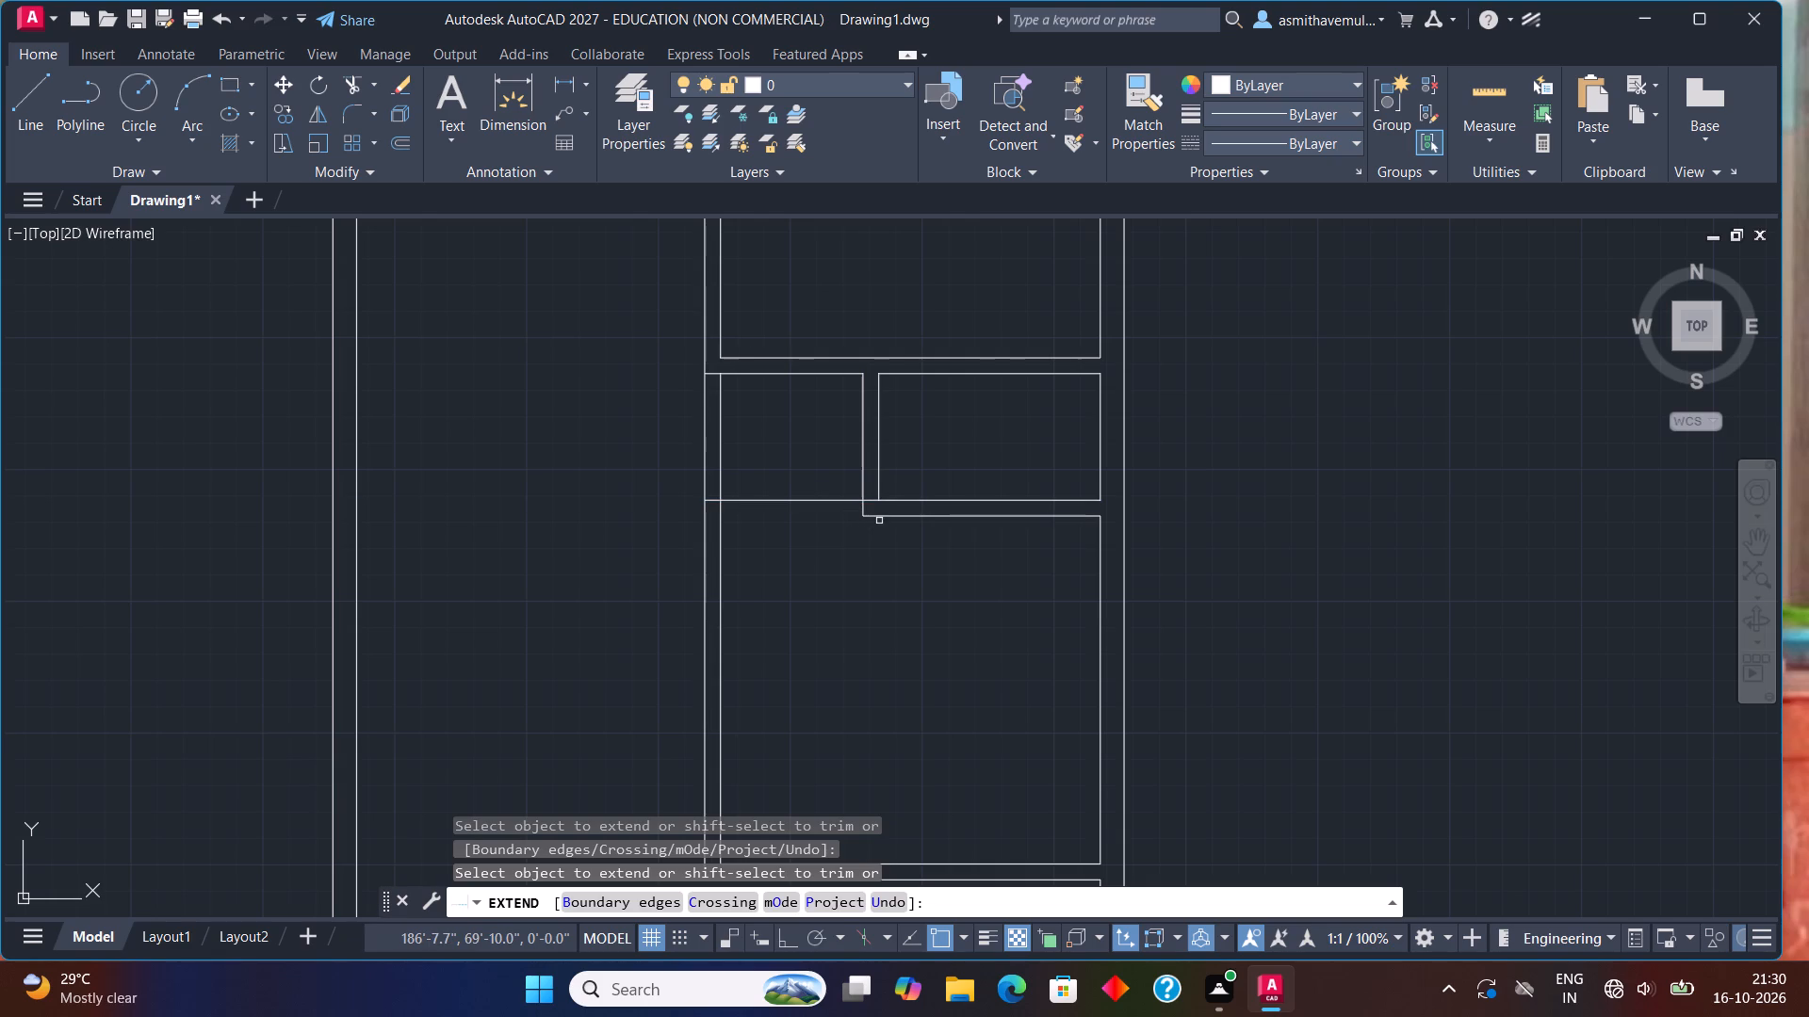
{"action": "left_click", "coordinate": [880, 516]}
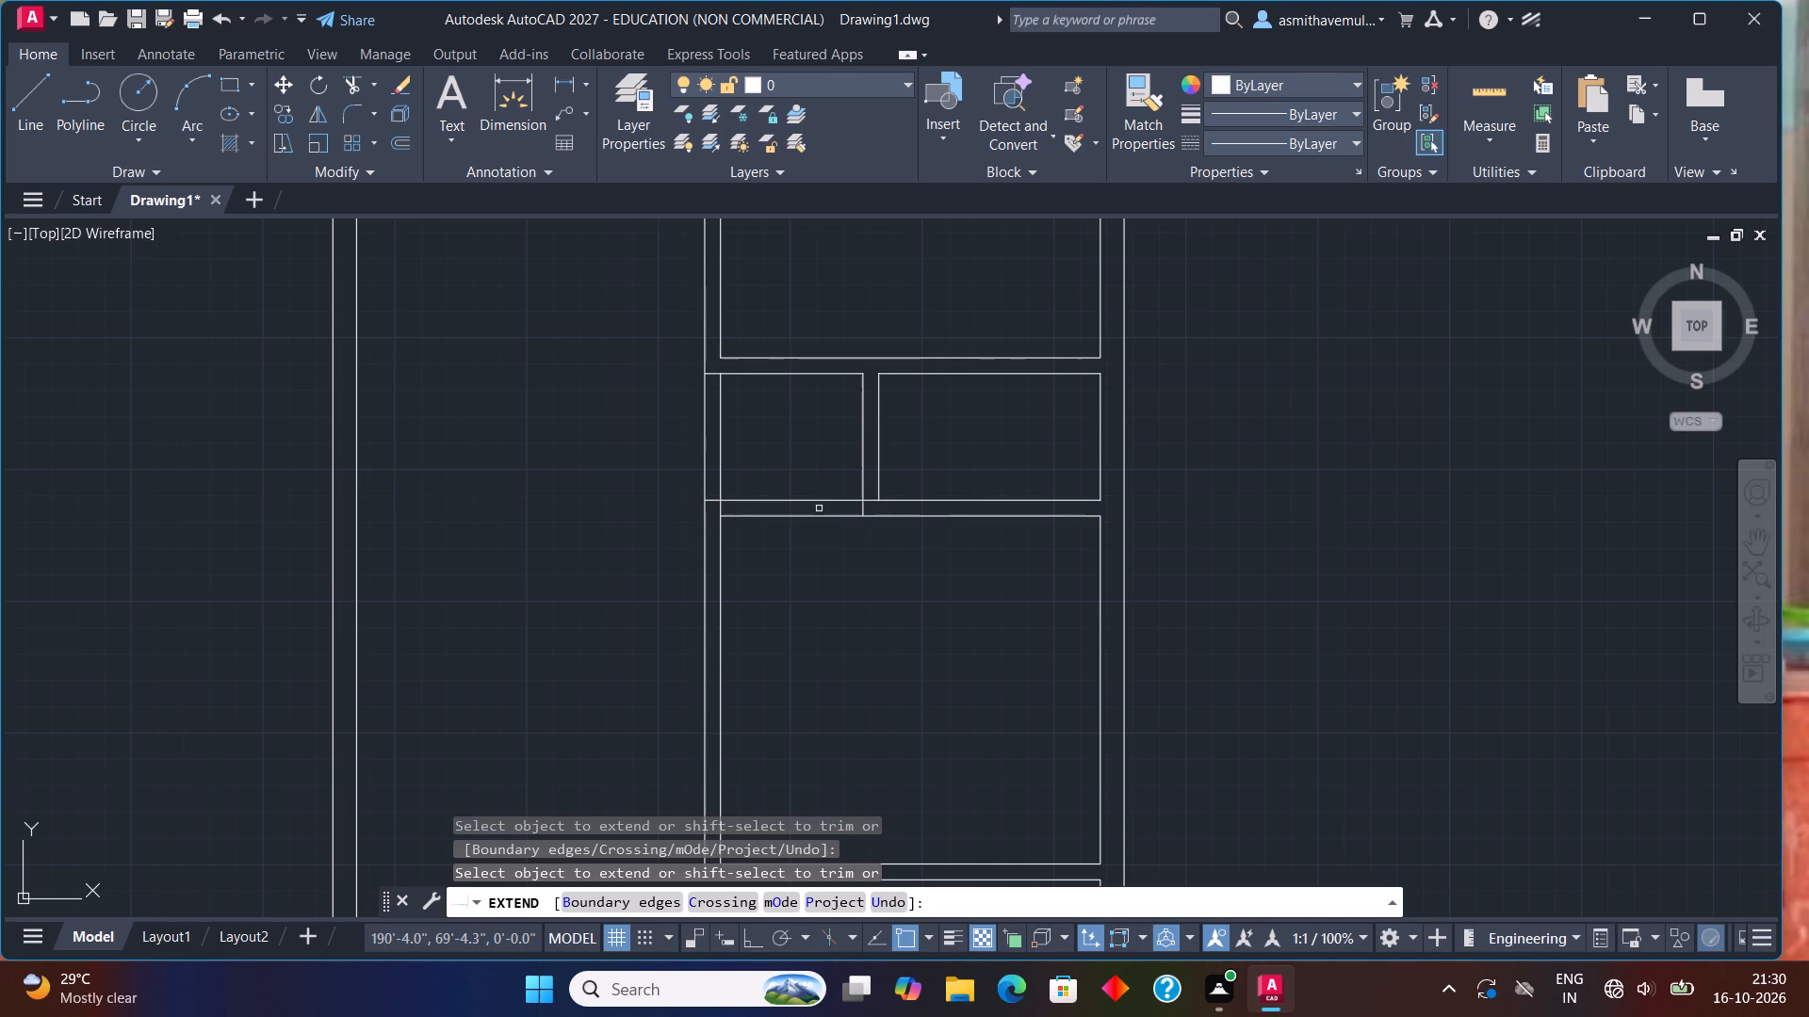
{"action": "left_click", "coordinate": [764, 516]}
{"action": "key", "text": "Escape"}
Trim away both vertical partition lines closing the west side of the space beside the small room.
{"action": "type", "text": "TRIM"}
{"action": "key", "text": "Return"}
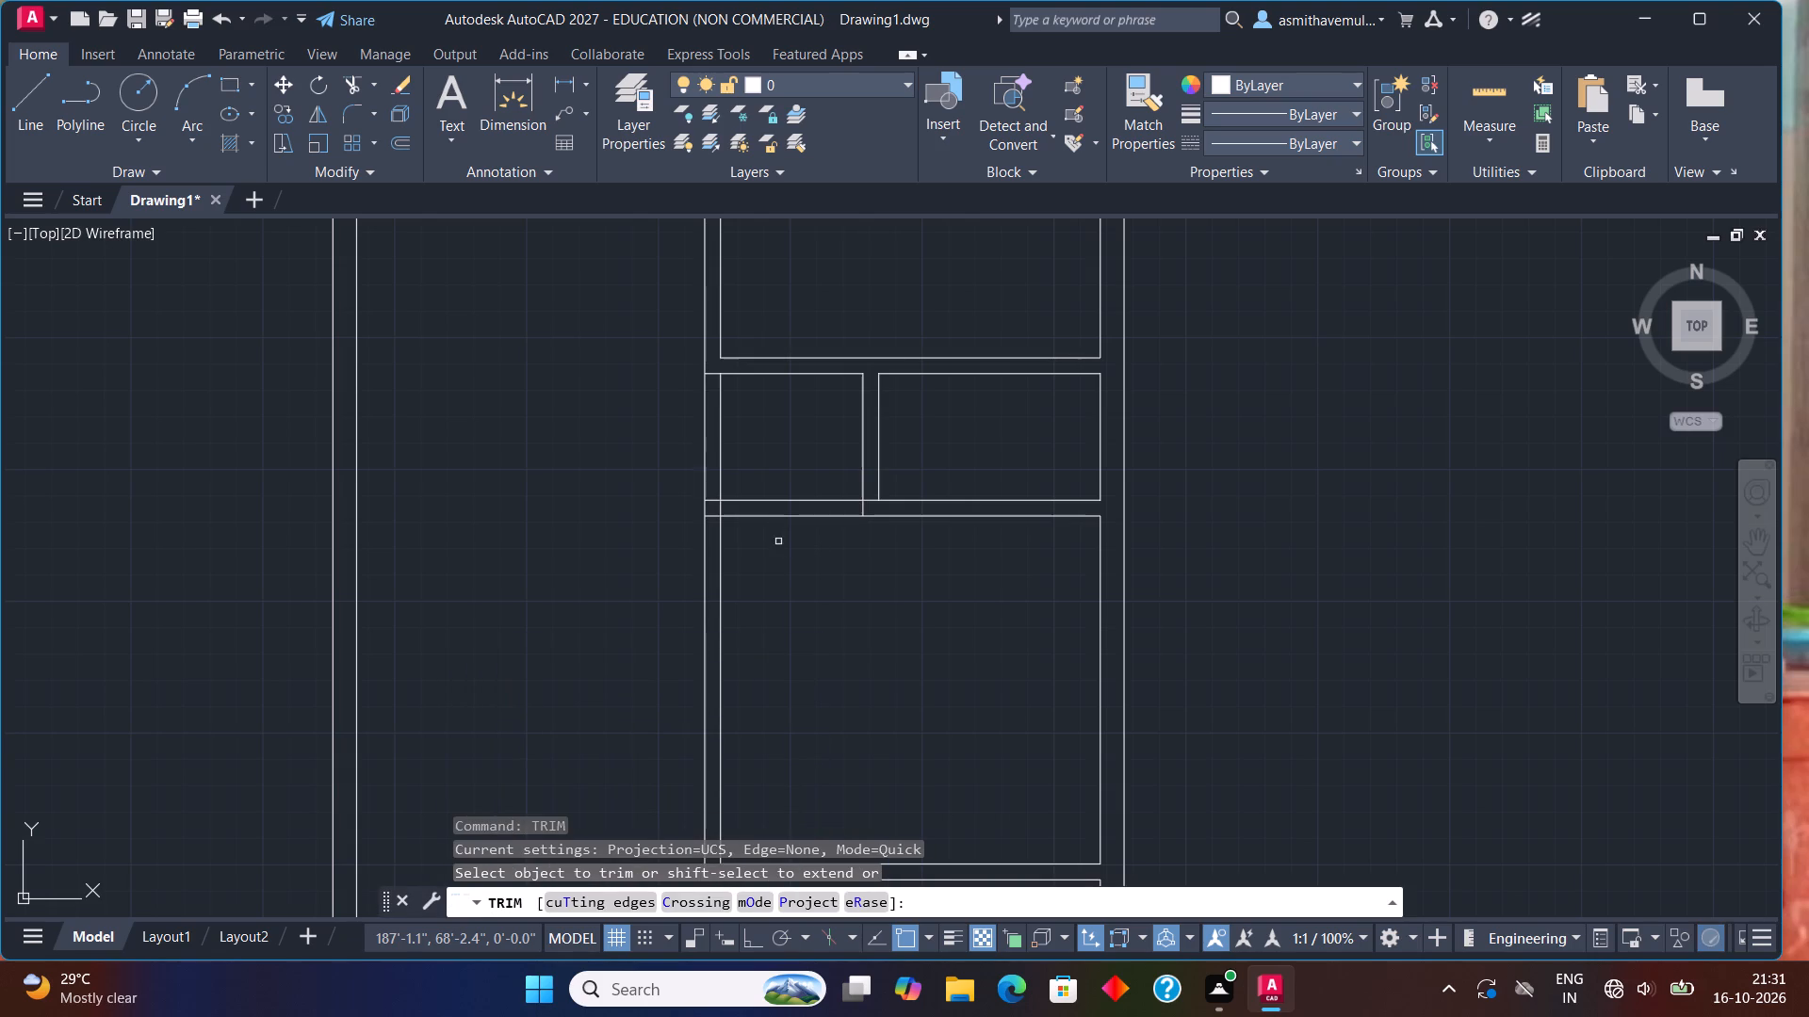
{"action": "left_click_drag", "start_coordinate": [773, 442], "coordinate": [547, 483]}
Trim the overlaps at the lower room's northwest corner and open the T-junction with the small room's west partition.
{"action": "scroll", "coordinate": [699, 510], "scroll_direction": "up", "scroll_amount": 2}
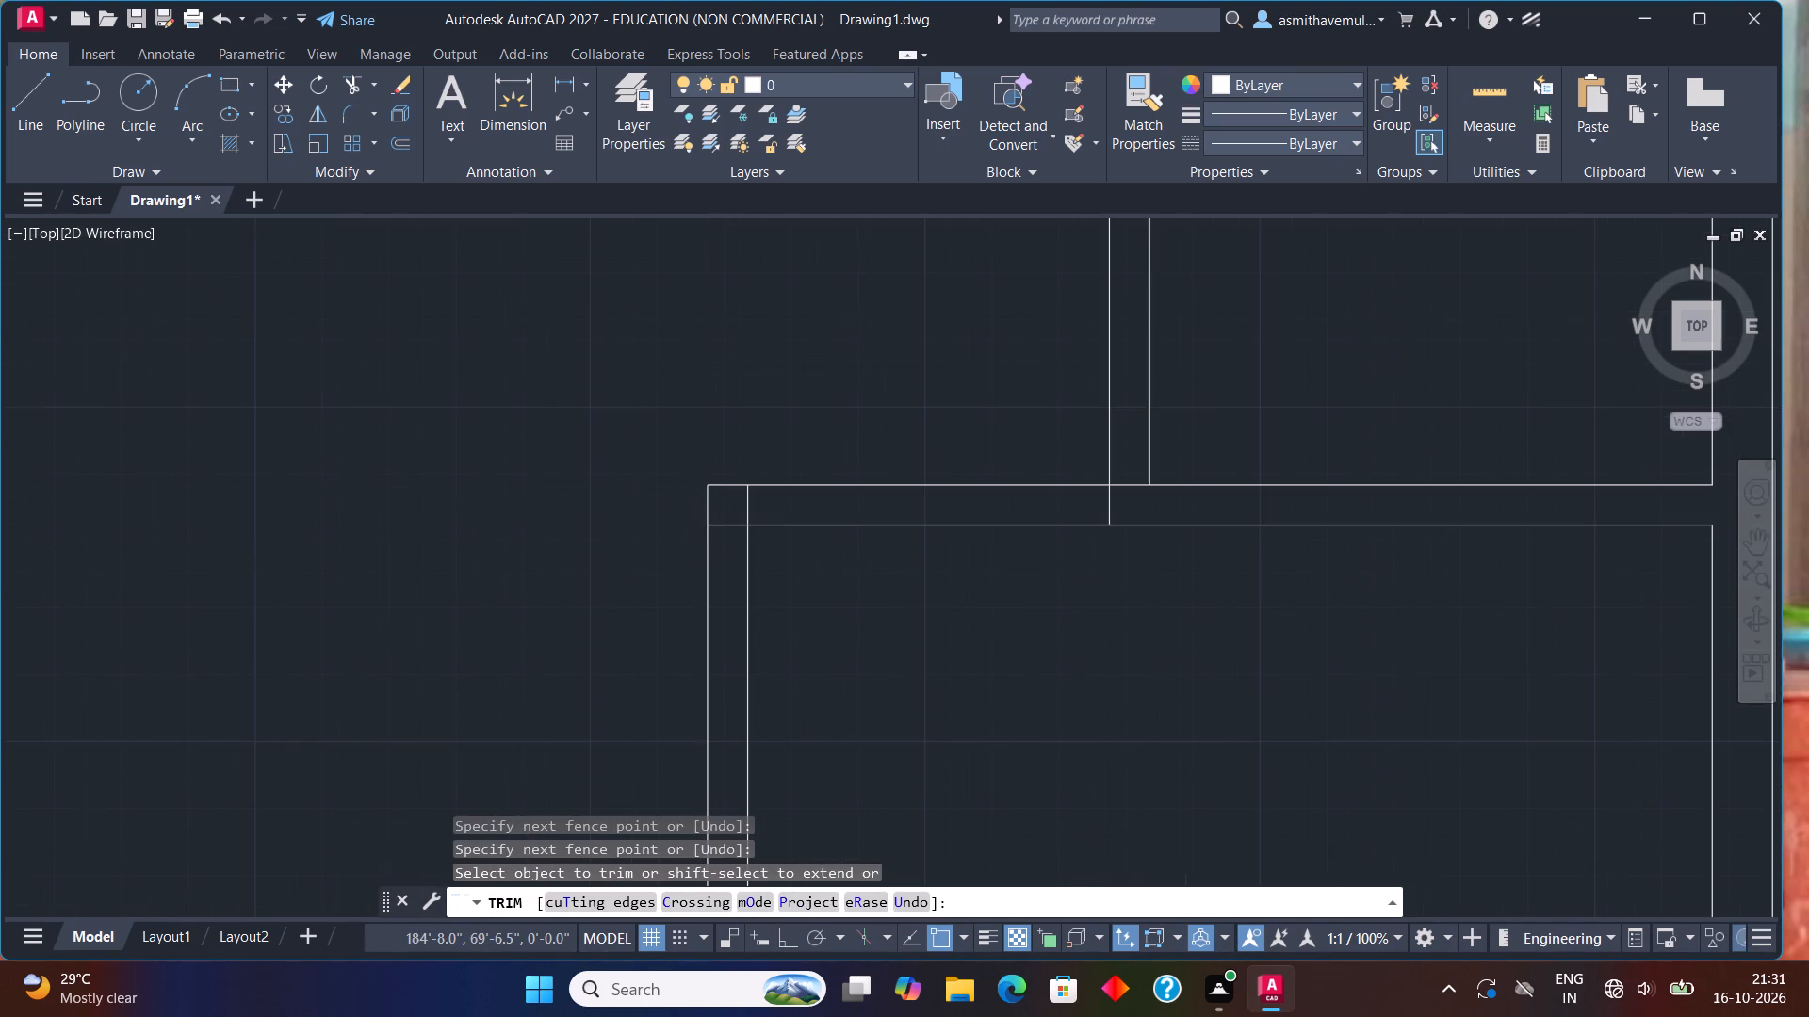
{"action": "left_click", "coordinate": [728, 525]}
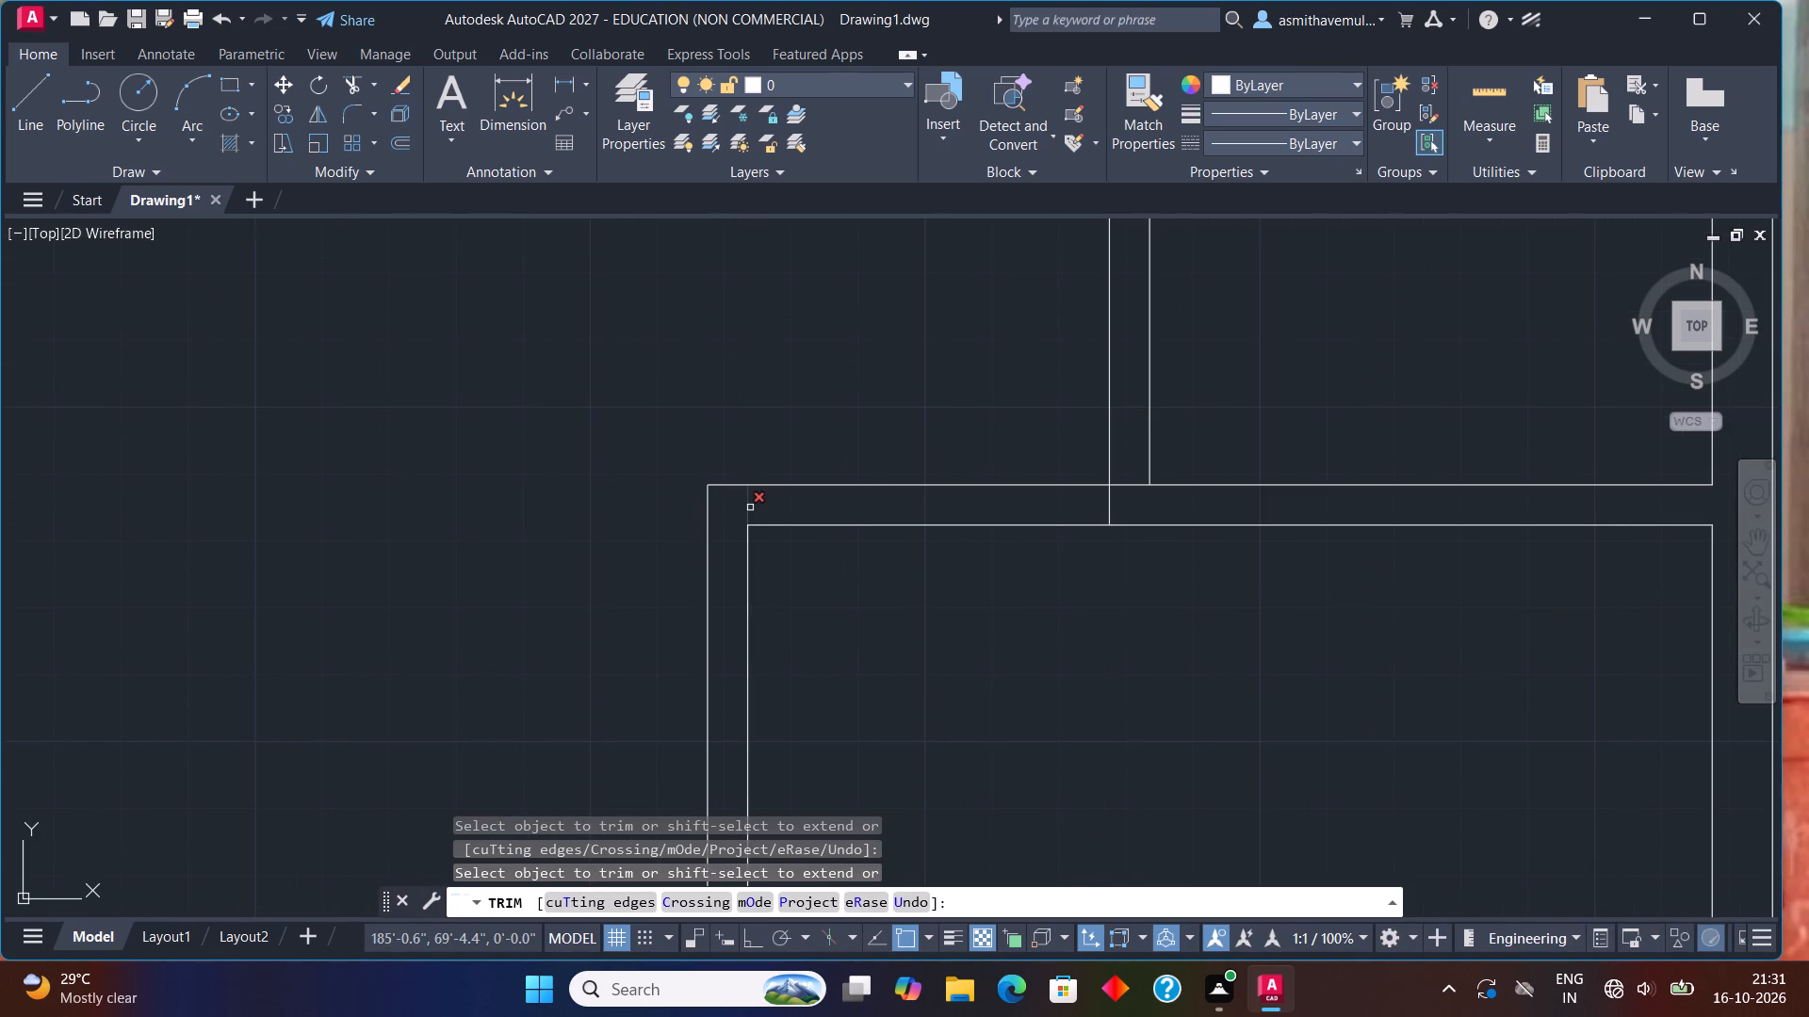
{"action": "left_click", "coordinate": [750, 508]}
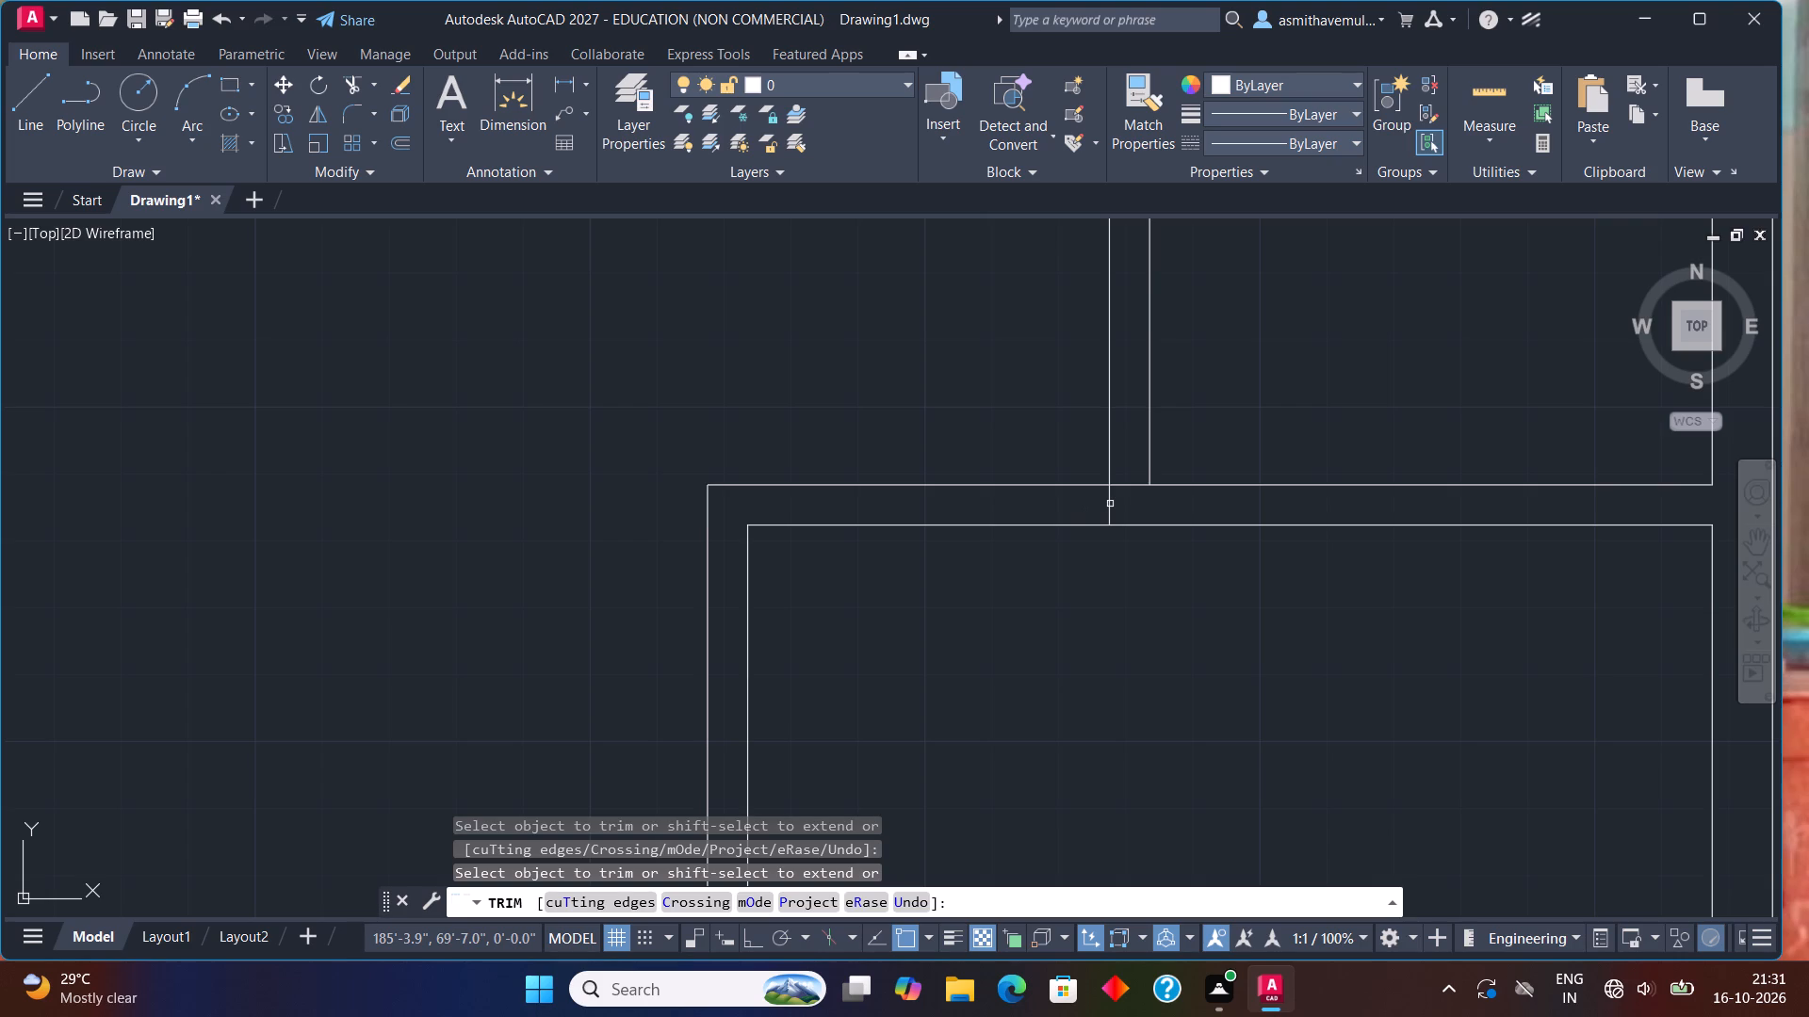
{"action": "left_click", "coordinate": [1110, 504]}
{"action": "left_click", "coordinate": [1129, 485]}
{"action": "scroll", "coordinate": [1130, 491], "scroll_direction": "down", "scroll_amount": 3}
{"action": "key", "text": "Escape"}
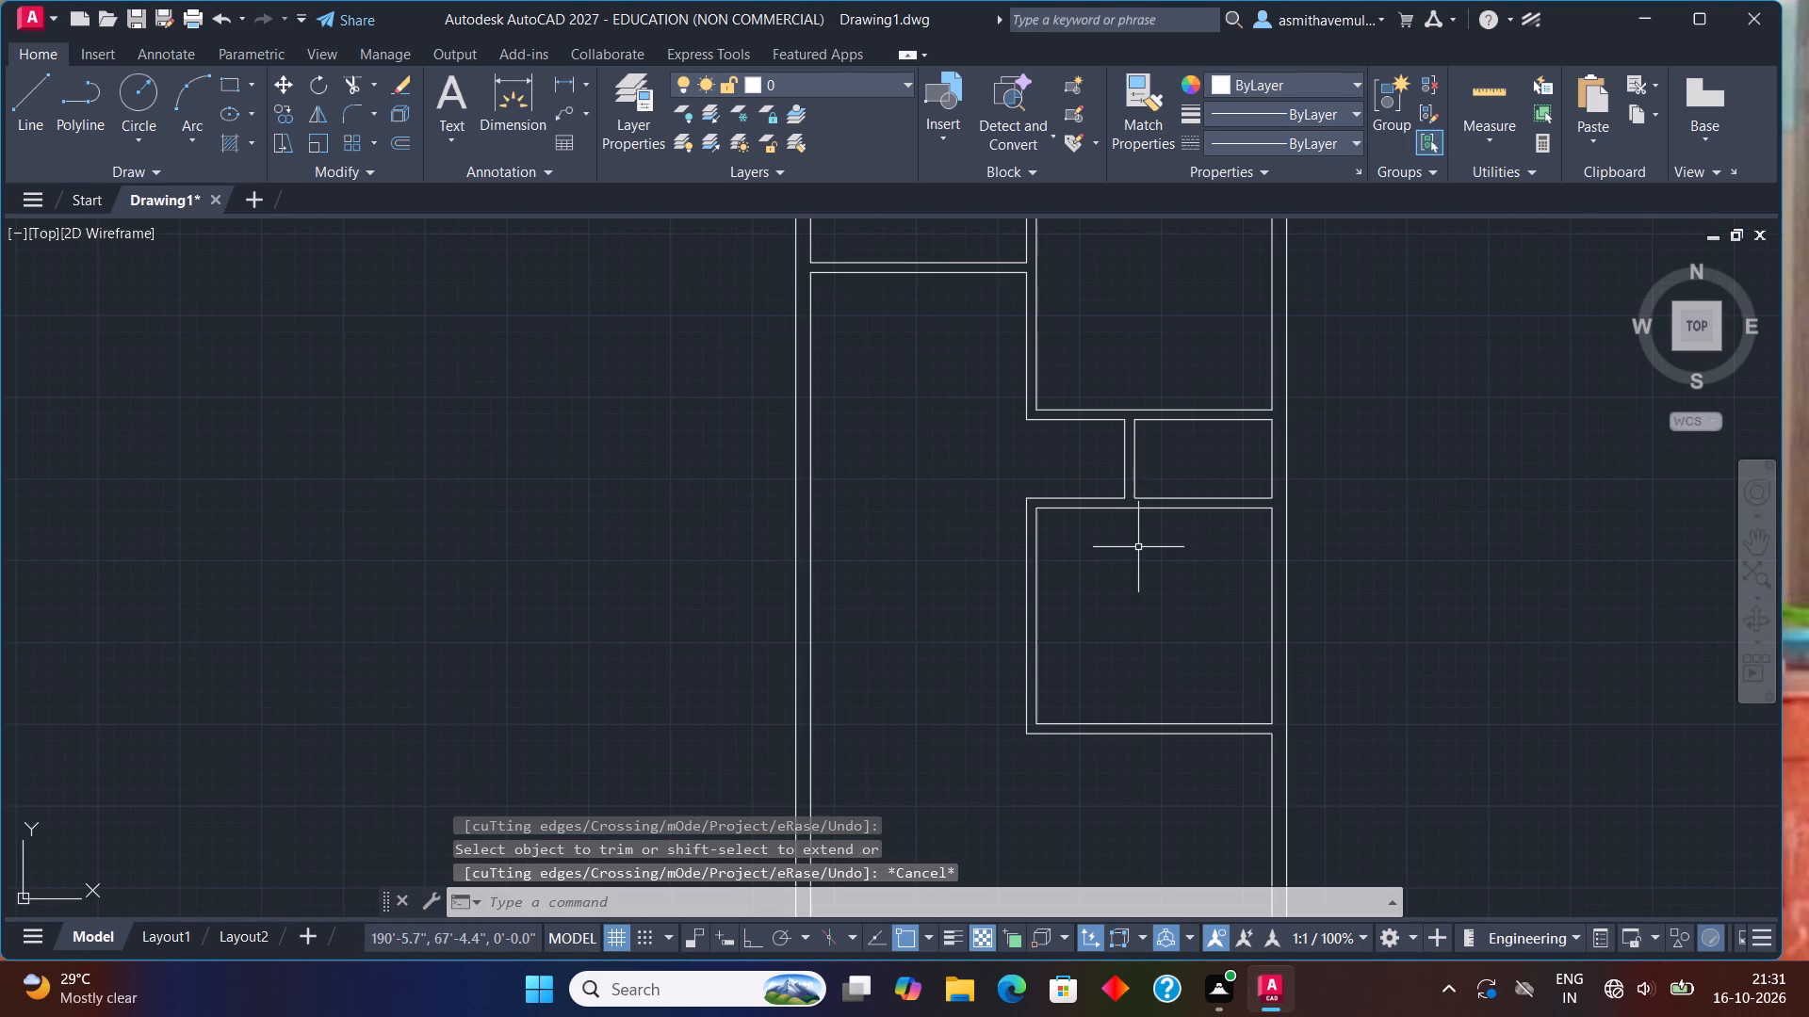
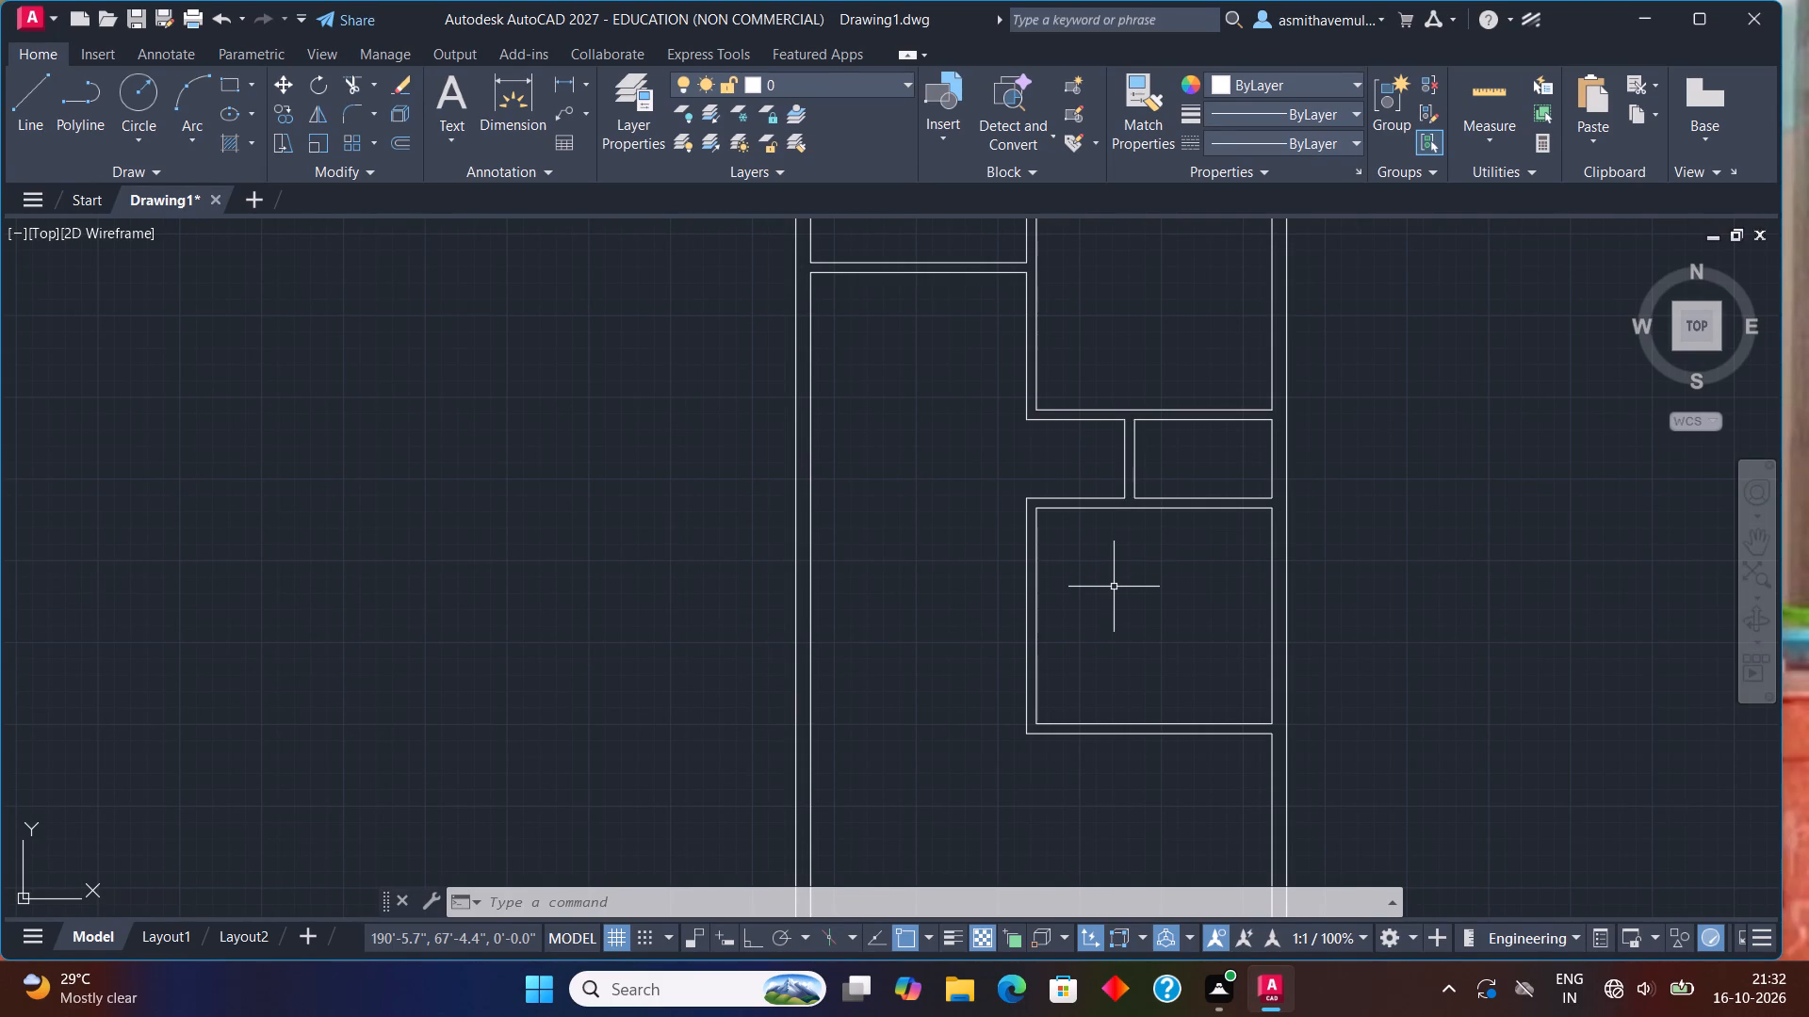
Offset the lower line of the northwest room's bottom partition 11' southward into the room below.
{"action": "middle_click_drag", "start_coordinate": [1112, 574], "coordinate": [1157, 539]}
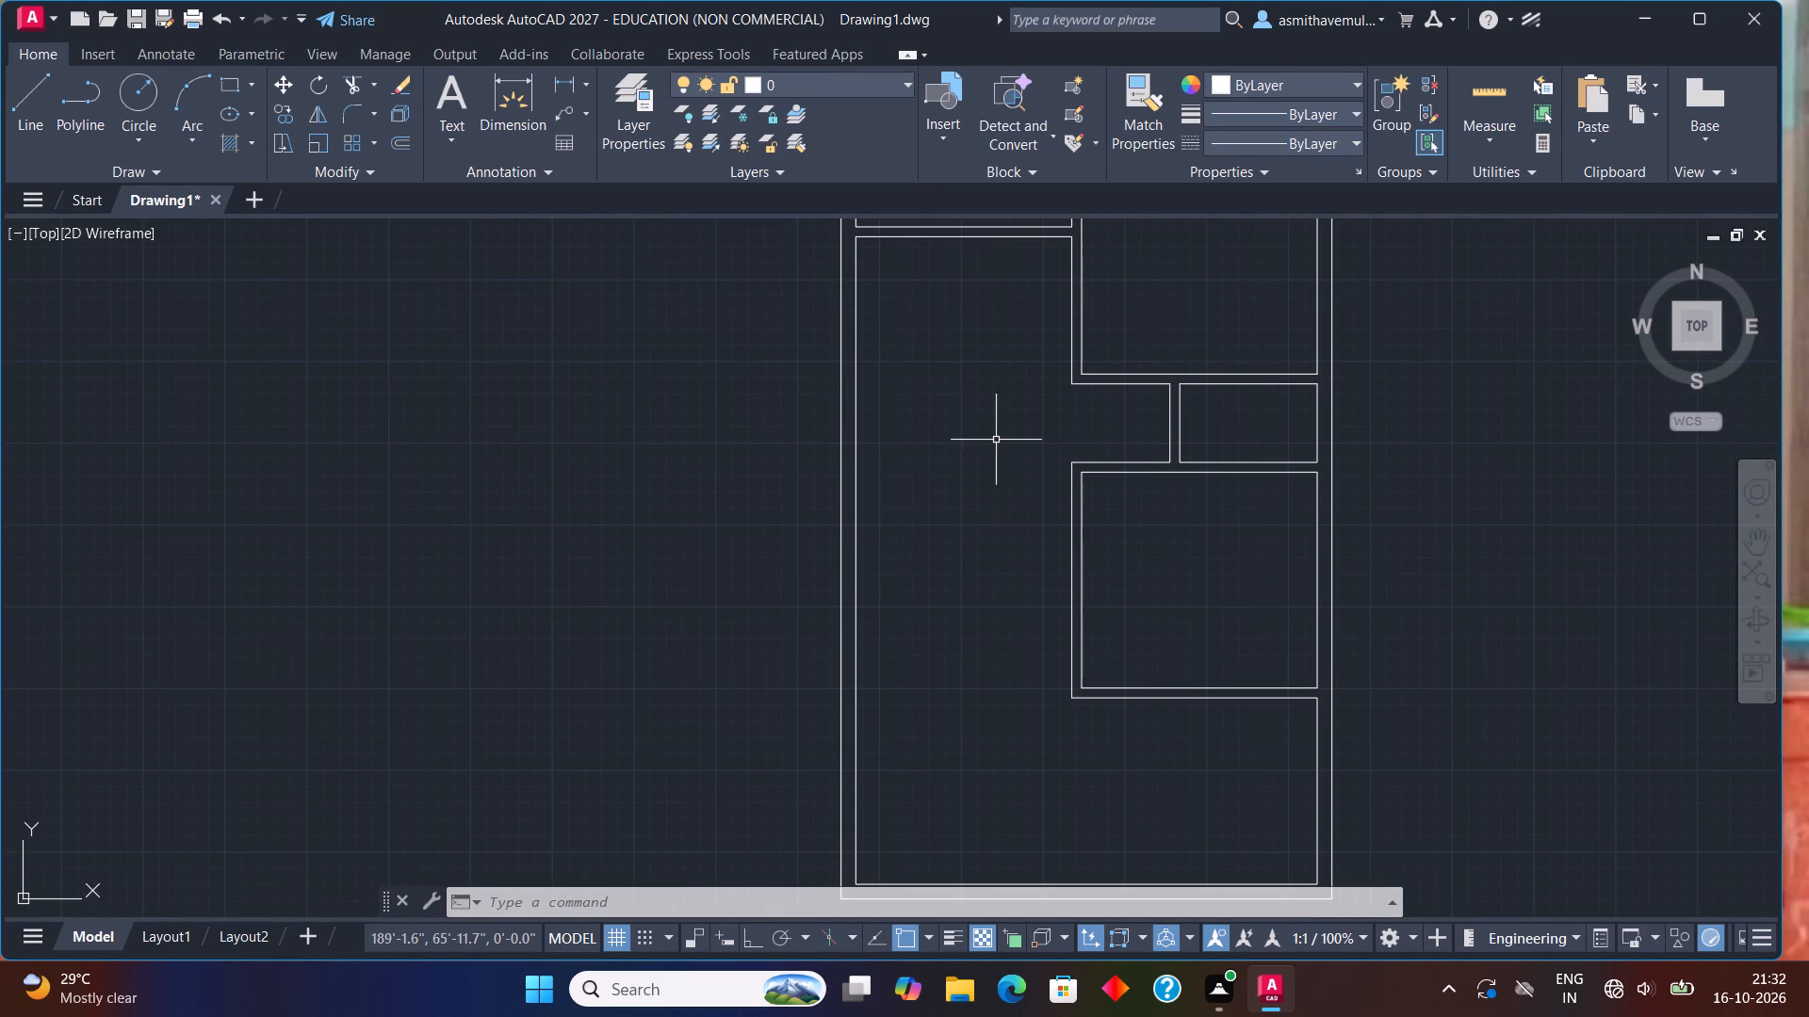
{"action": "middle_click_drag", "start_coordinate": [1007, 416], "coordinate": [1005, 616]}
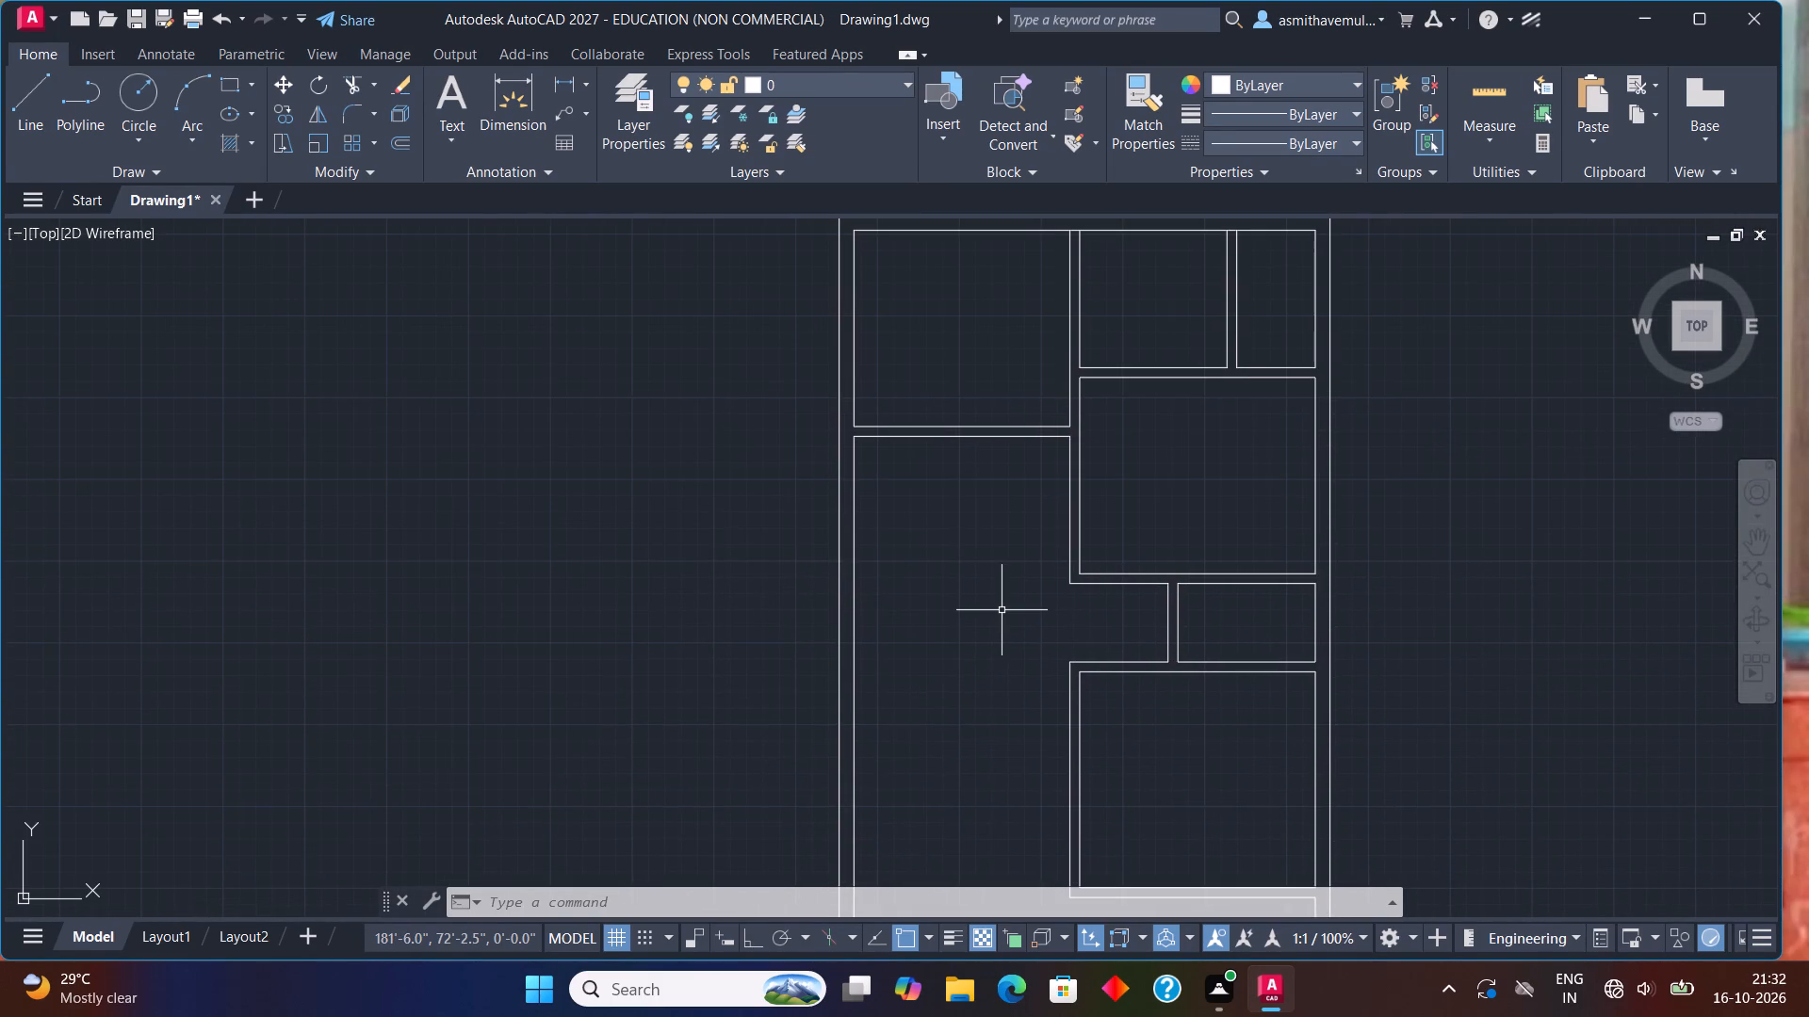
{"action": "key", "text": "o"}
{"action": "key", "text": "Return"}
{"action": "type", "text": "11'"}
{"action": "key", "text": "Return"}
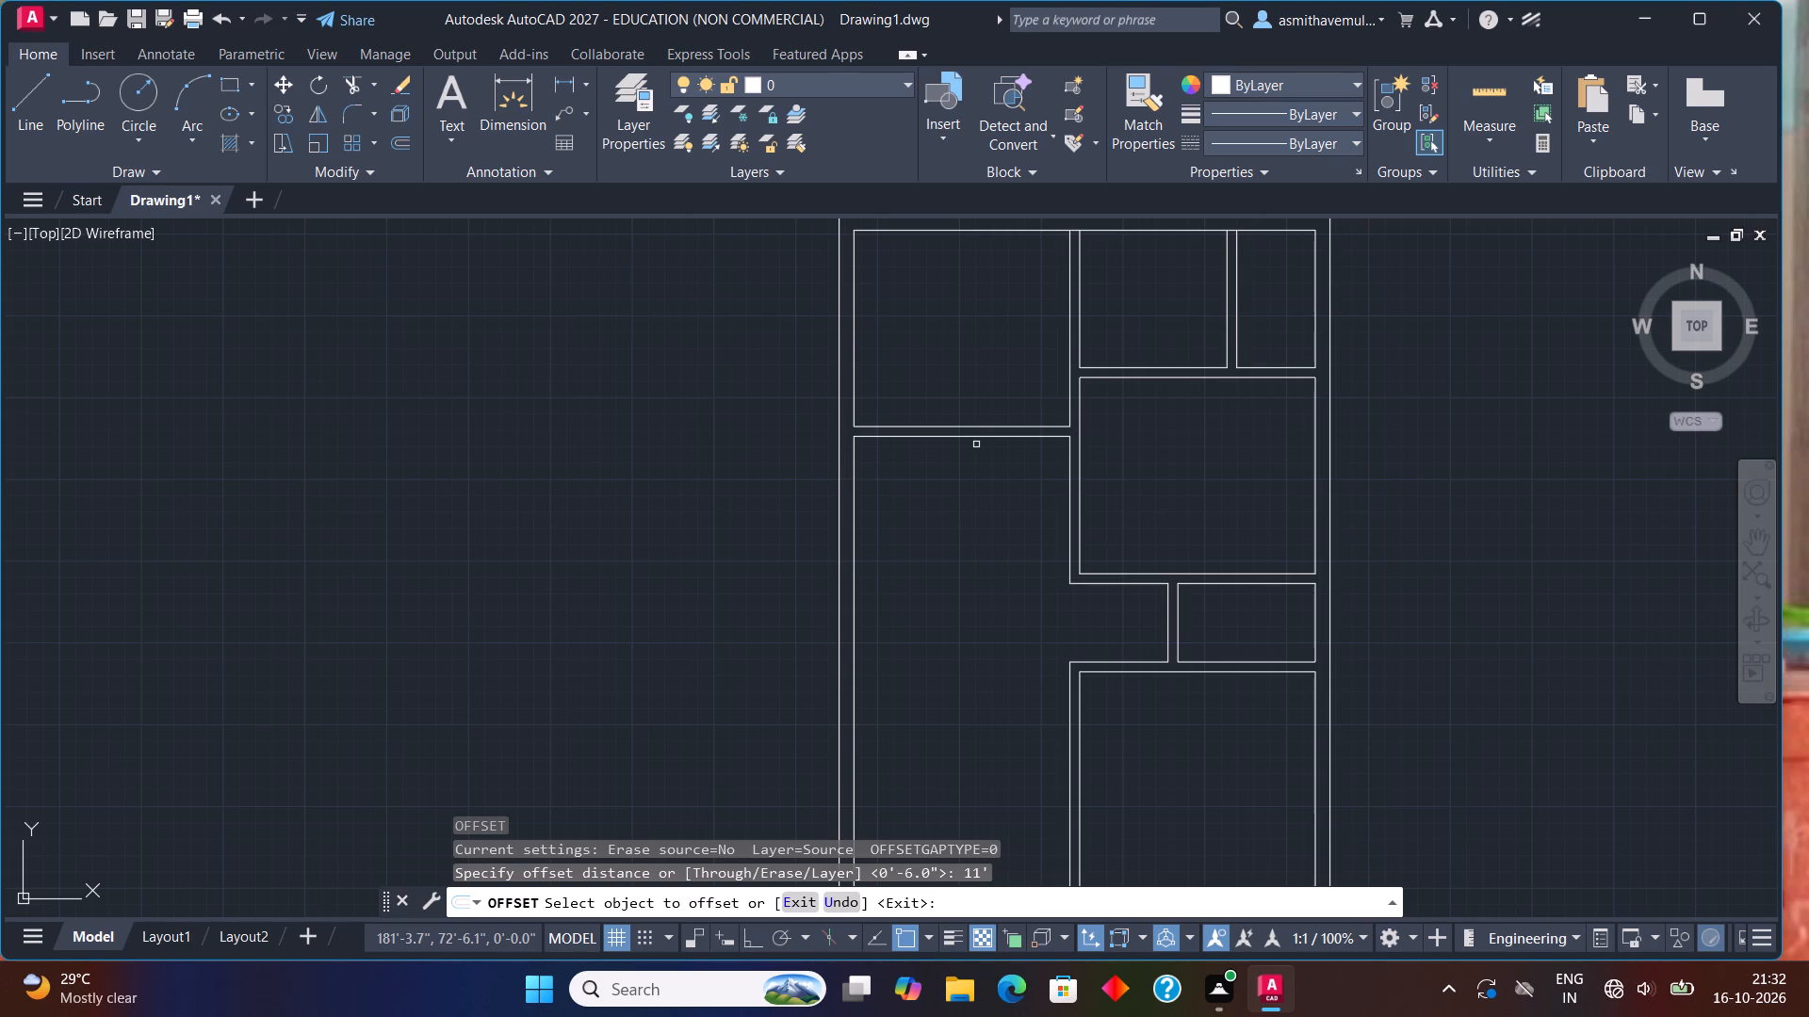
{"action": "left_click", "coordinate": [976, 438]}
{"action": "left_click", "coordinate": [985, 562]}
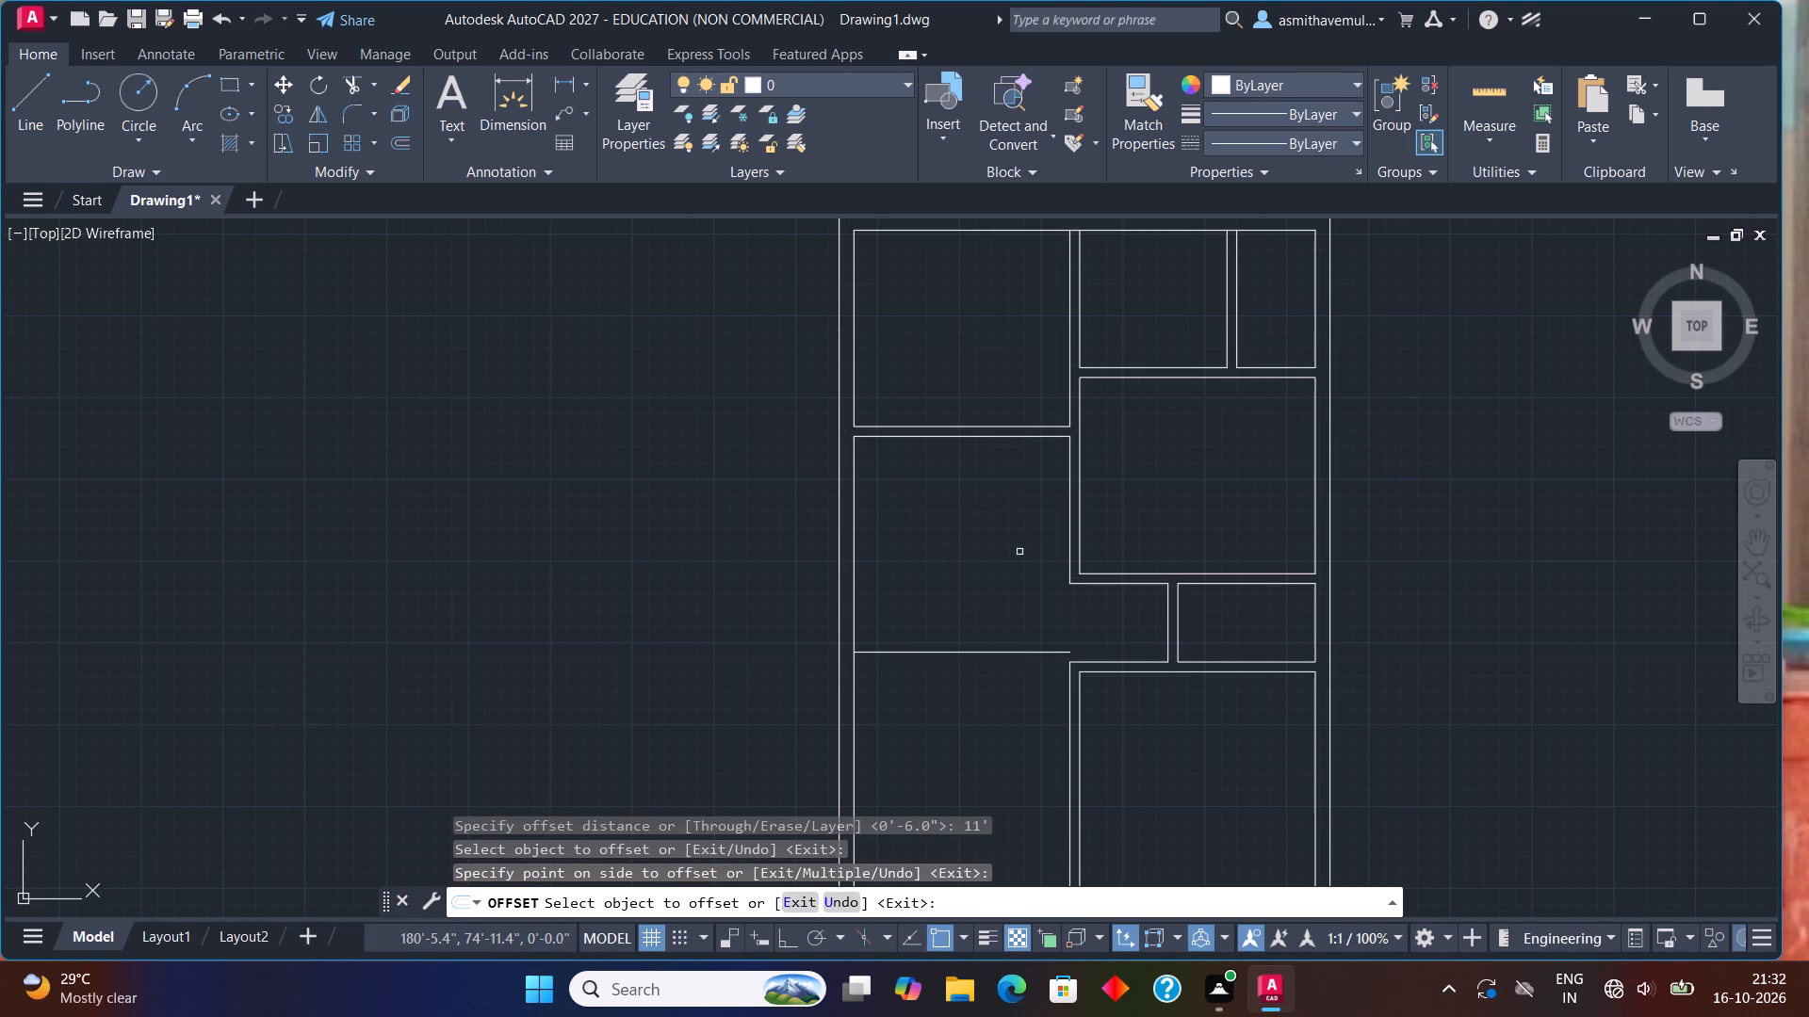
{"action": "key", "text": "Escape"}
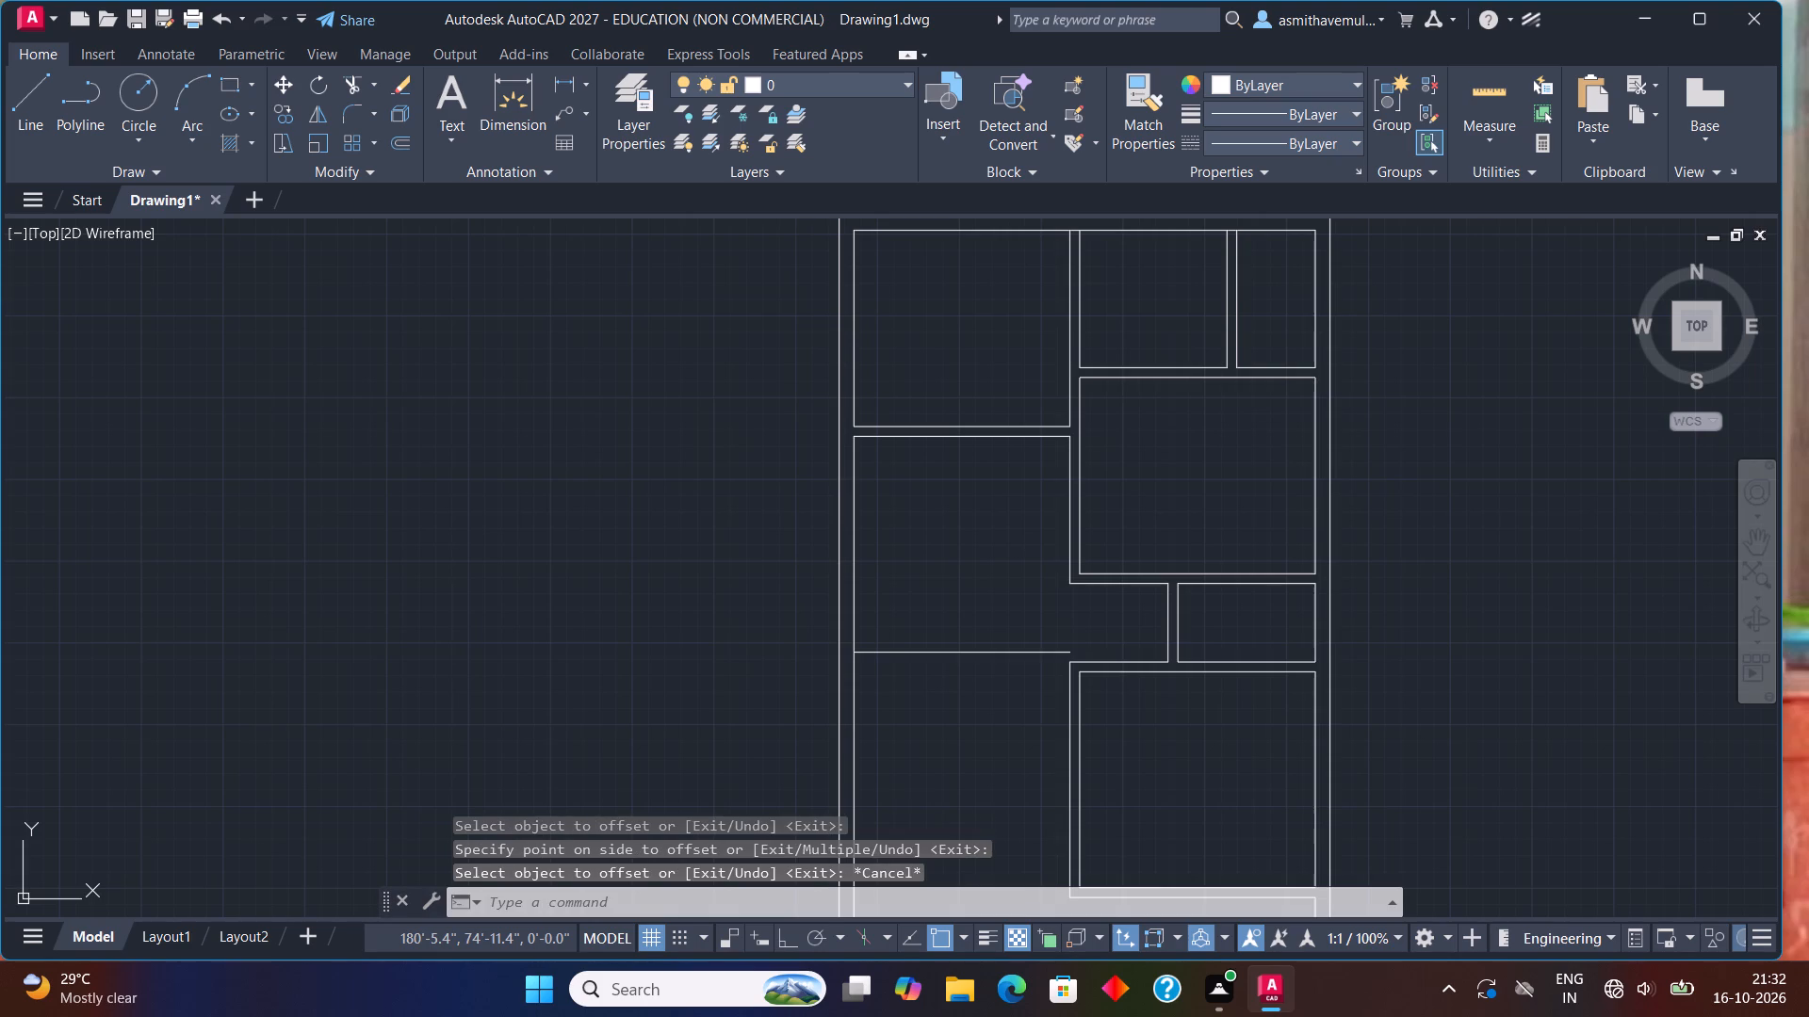
Offset the lower line of the northwest room's bottom partition 17'6" southward to place the next horizontal partition.
{"action": "key", "text": "o"}
{"action": "key", "text": "Return"}
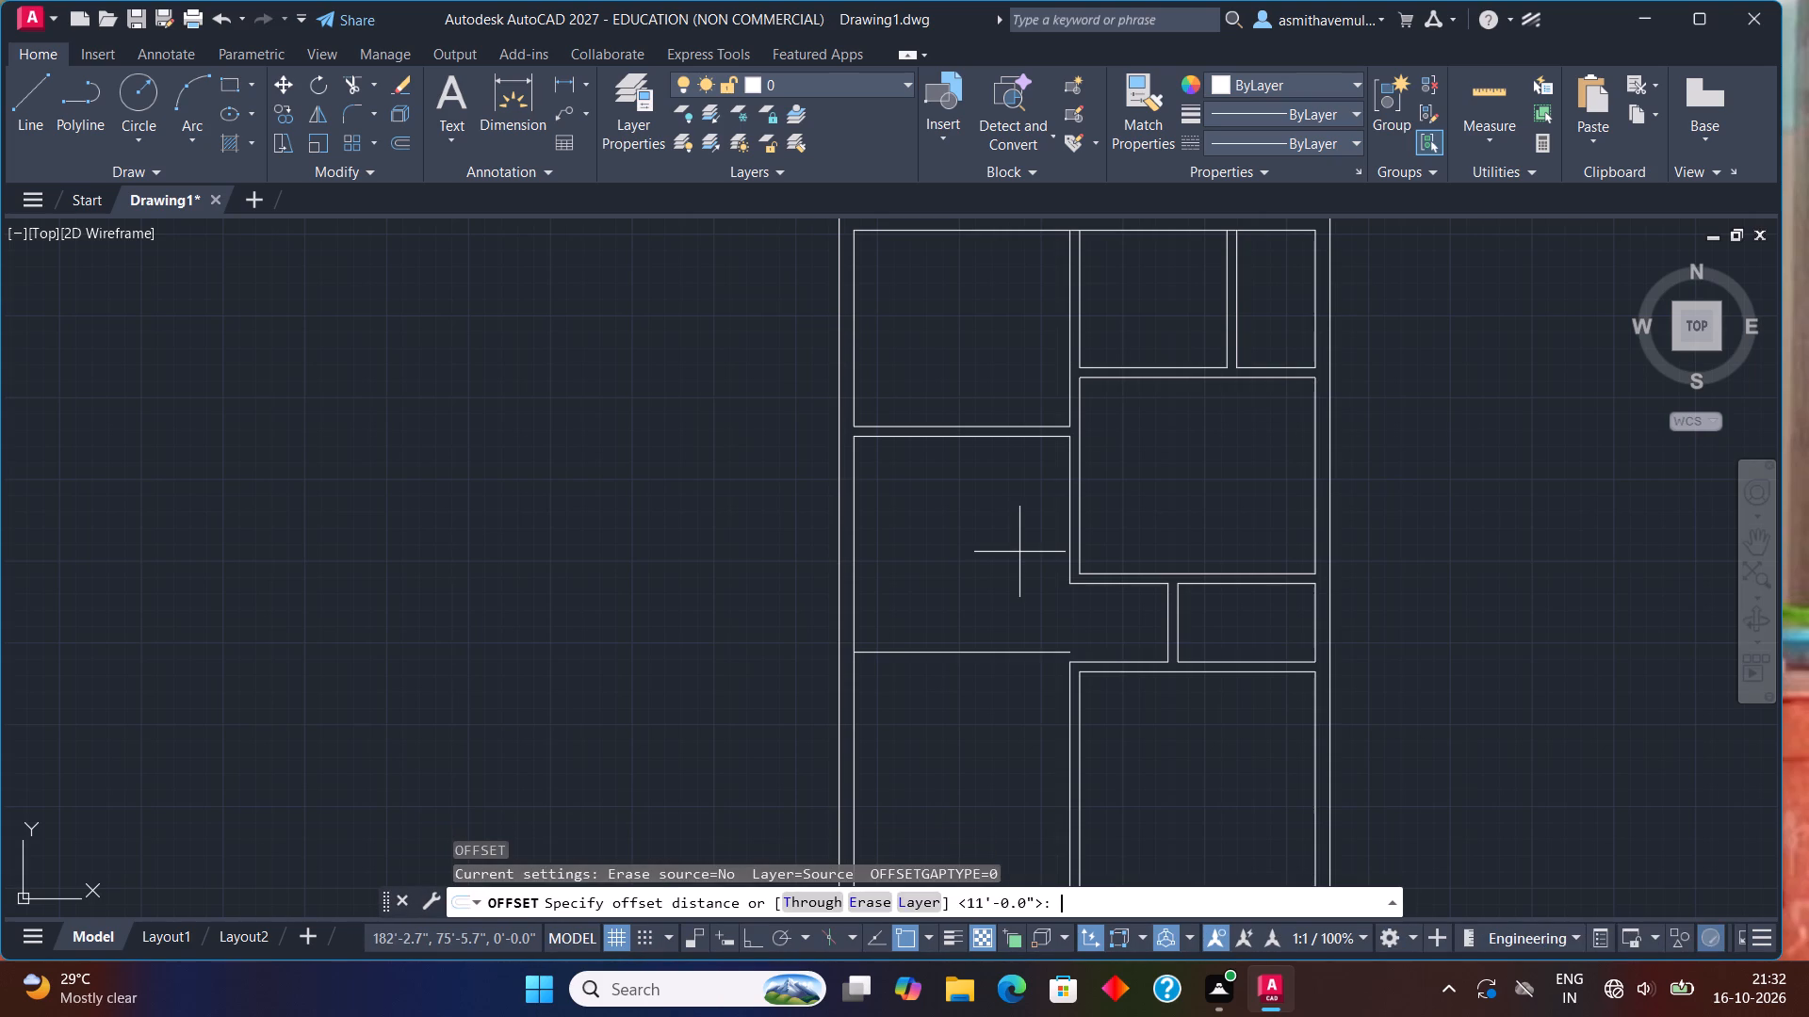
{"action": "type", "text": "17'6"}
{"action": "key", "text": "shift+quotedbl"}
{"action": "key", "text": "Return"}
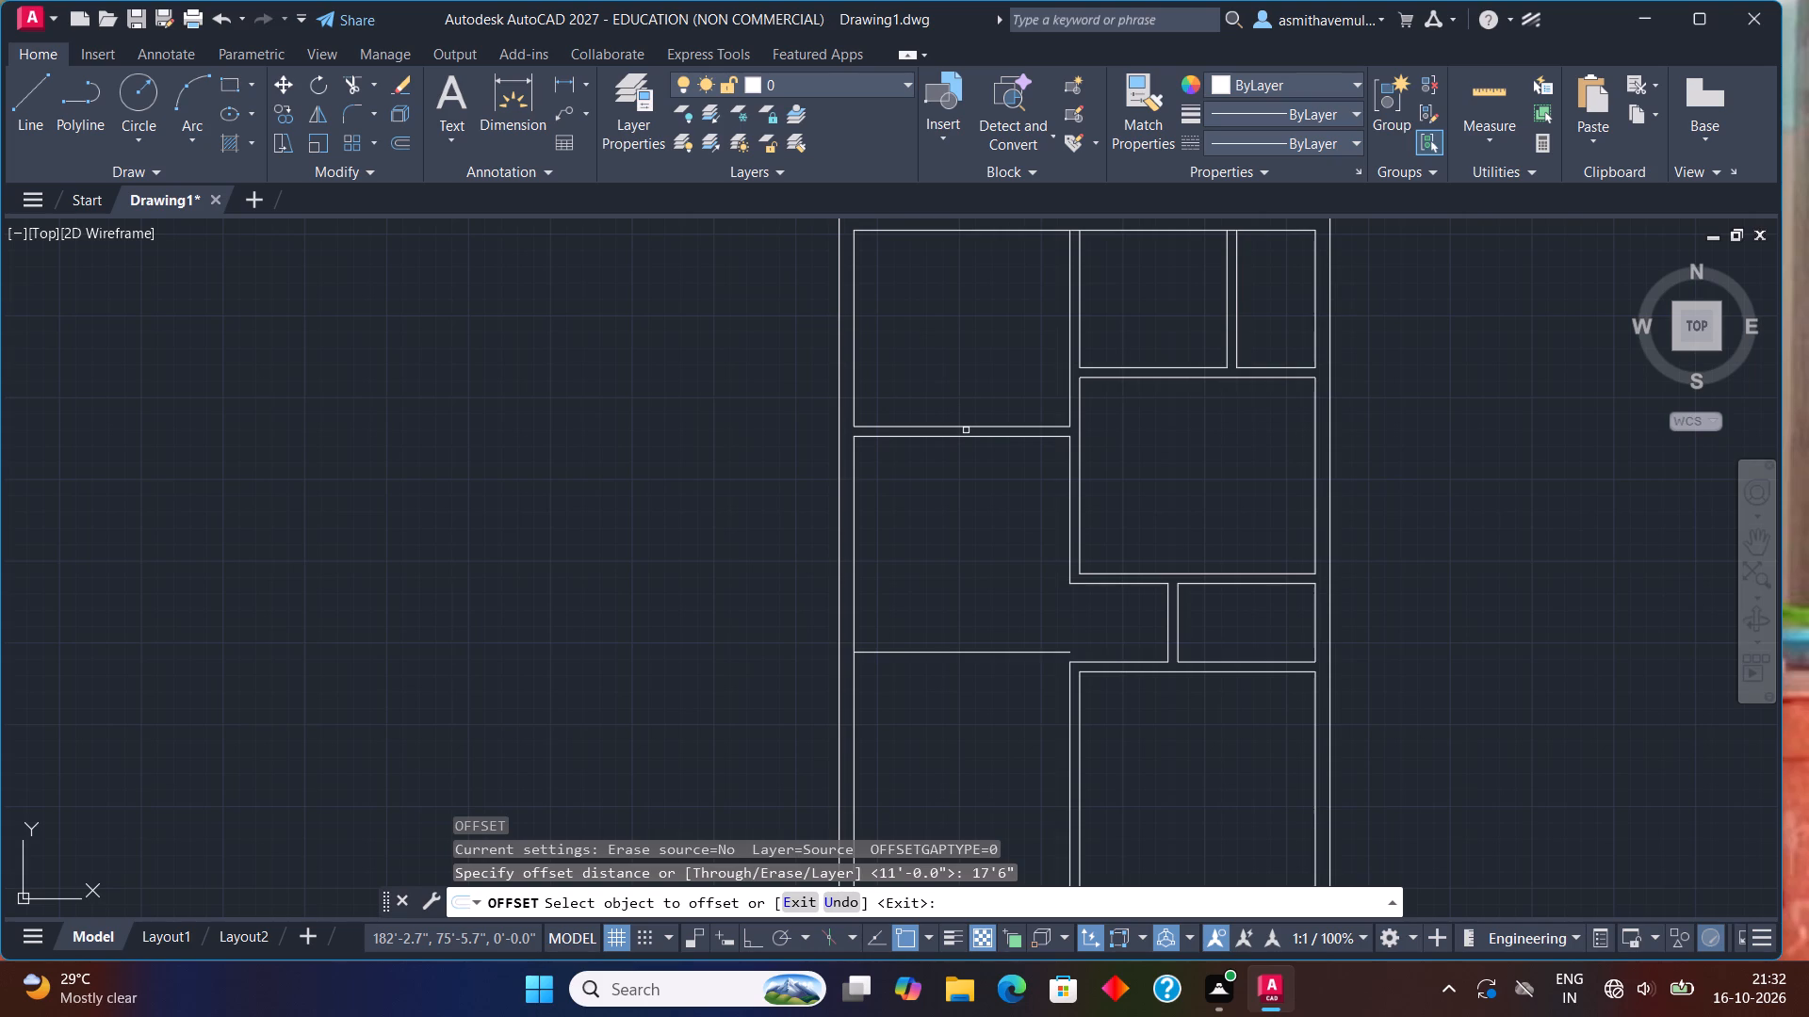
{"action": "left_click", "coordinate": [966, 436]}
{"action": "left_click", "coordinate": [995, 571]}
{"action": "middle_click_drag", "start_coordinate": [996, 578], "coordinate": [997, 559]}
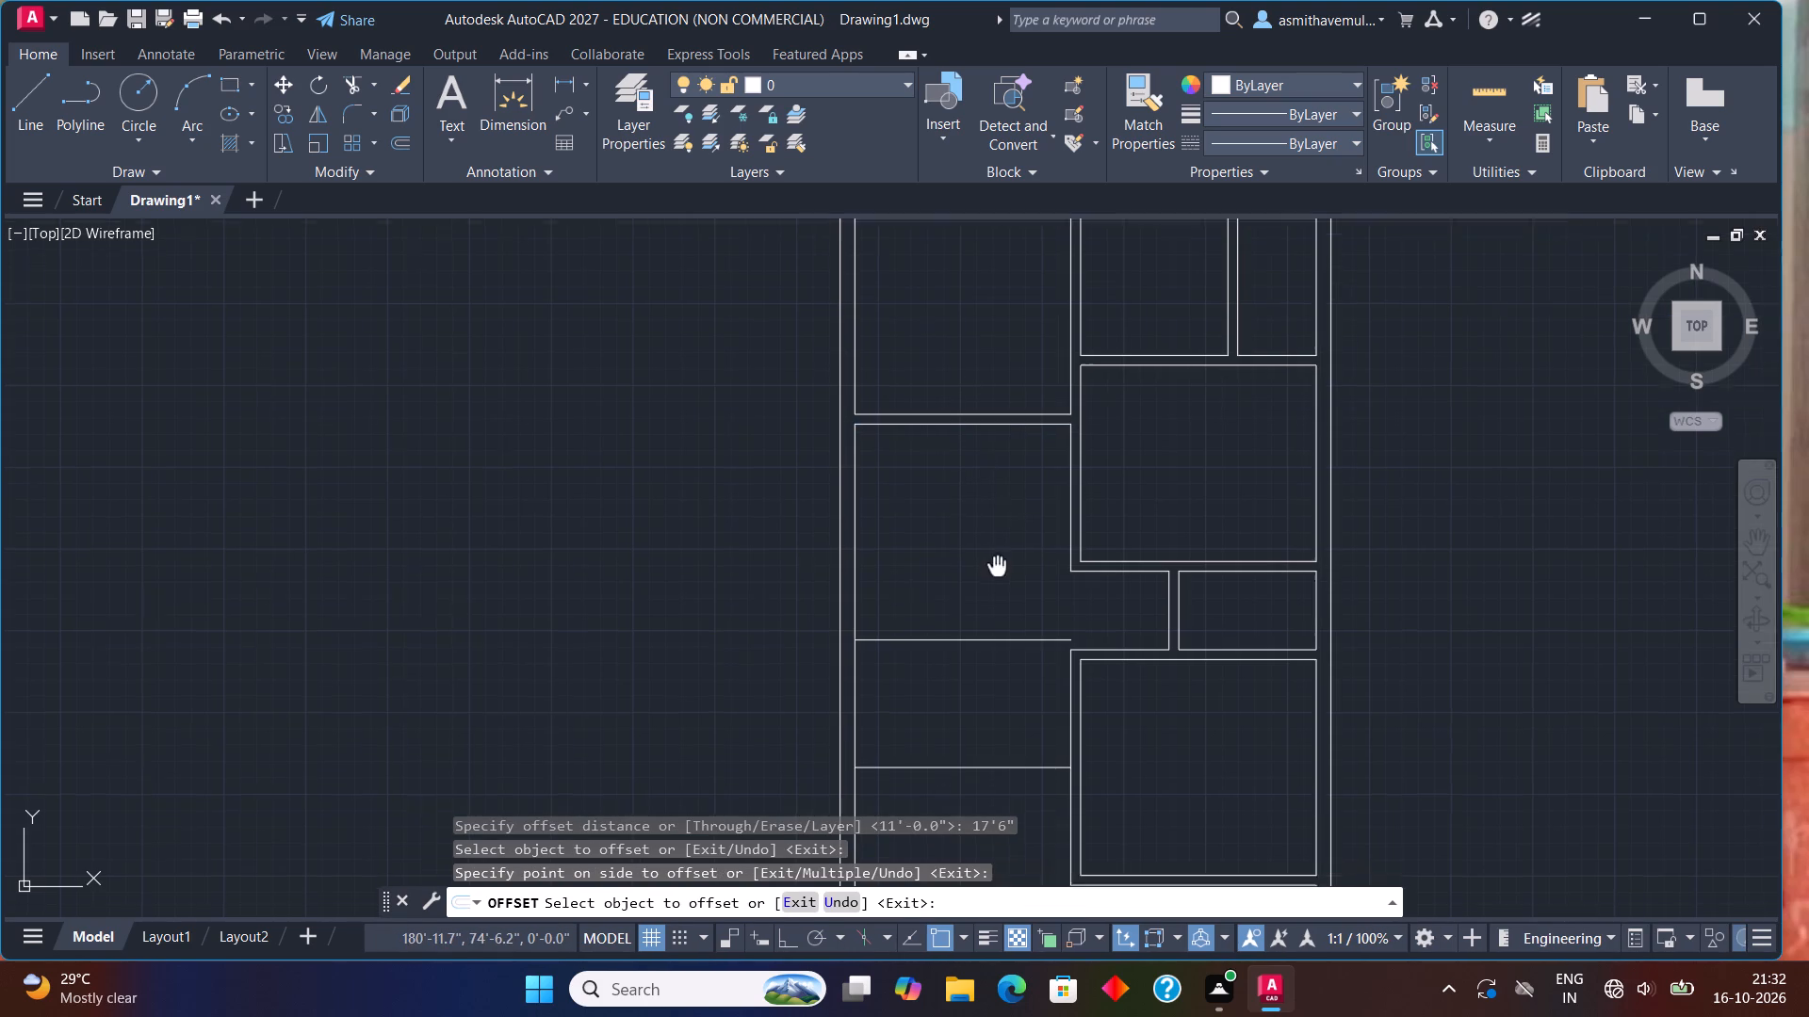
{"action": "middle_click_drag", "start_coordinate": [997, 559], "coordinate": [997, 369]}
{"action": "key", "text": "Escape"}
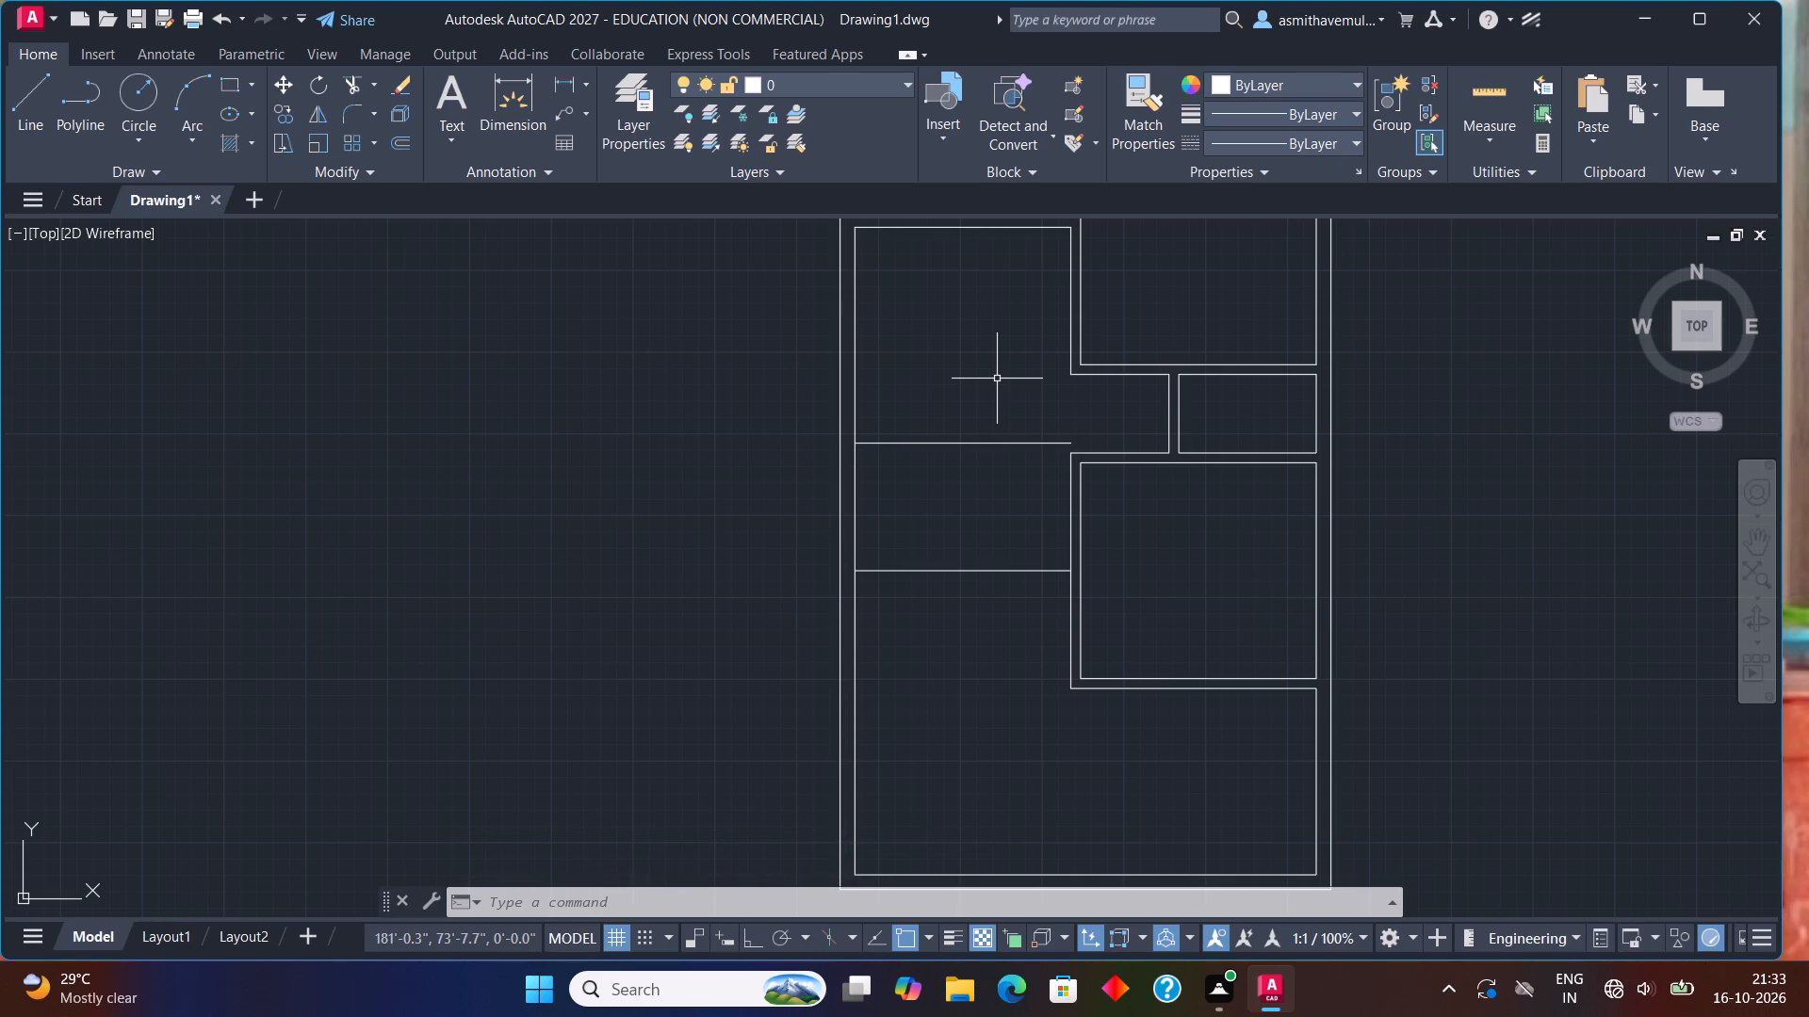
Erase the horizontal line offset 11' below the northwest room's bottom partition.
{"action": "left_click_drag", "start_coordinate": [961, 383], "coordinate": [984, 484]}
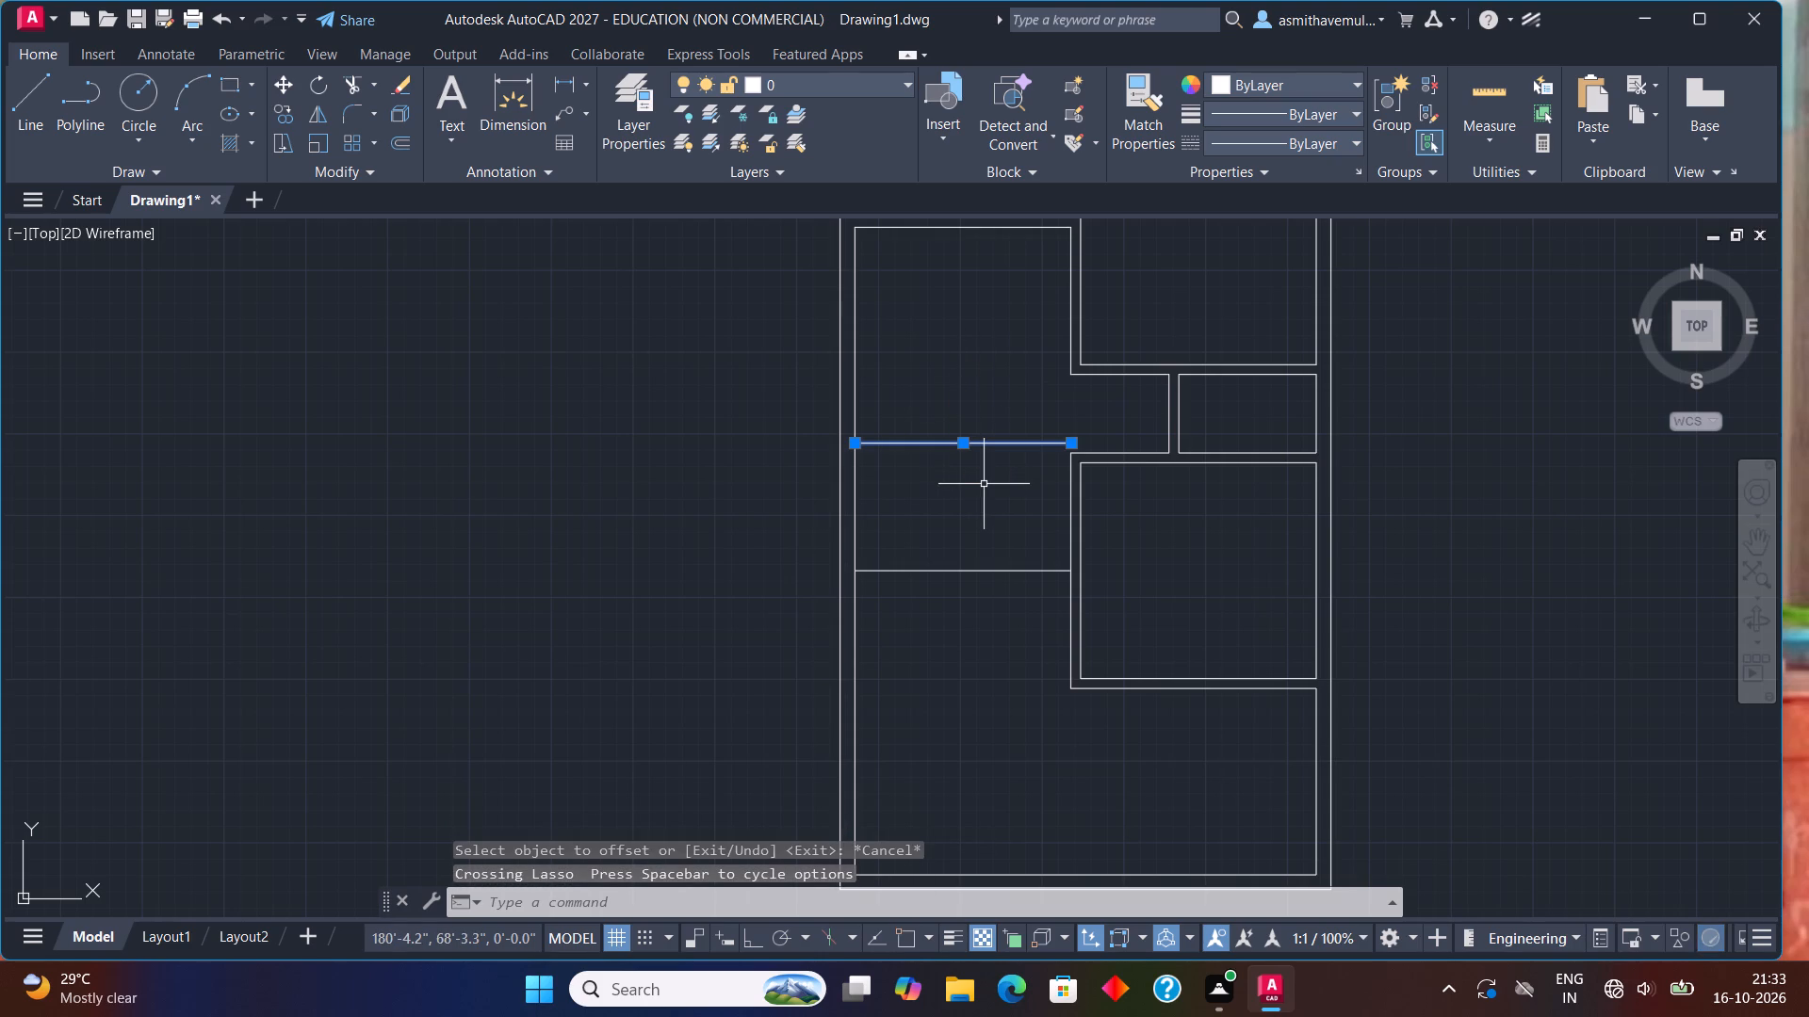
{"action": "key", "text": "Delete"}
Offset the new horizontal line across the west side 6" southward to give the partition its thickness.
{"action": "key", "text": "o"}
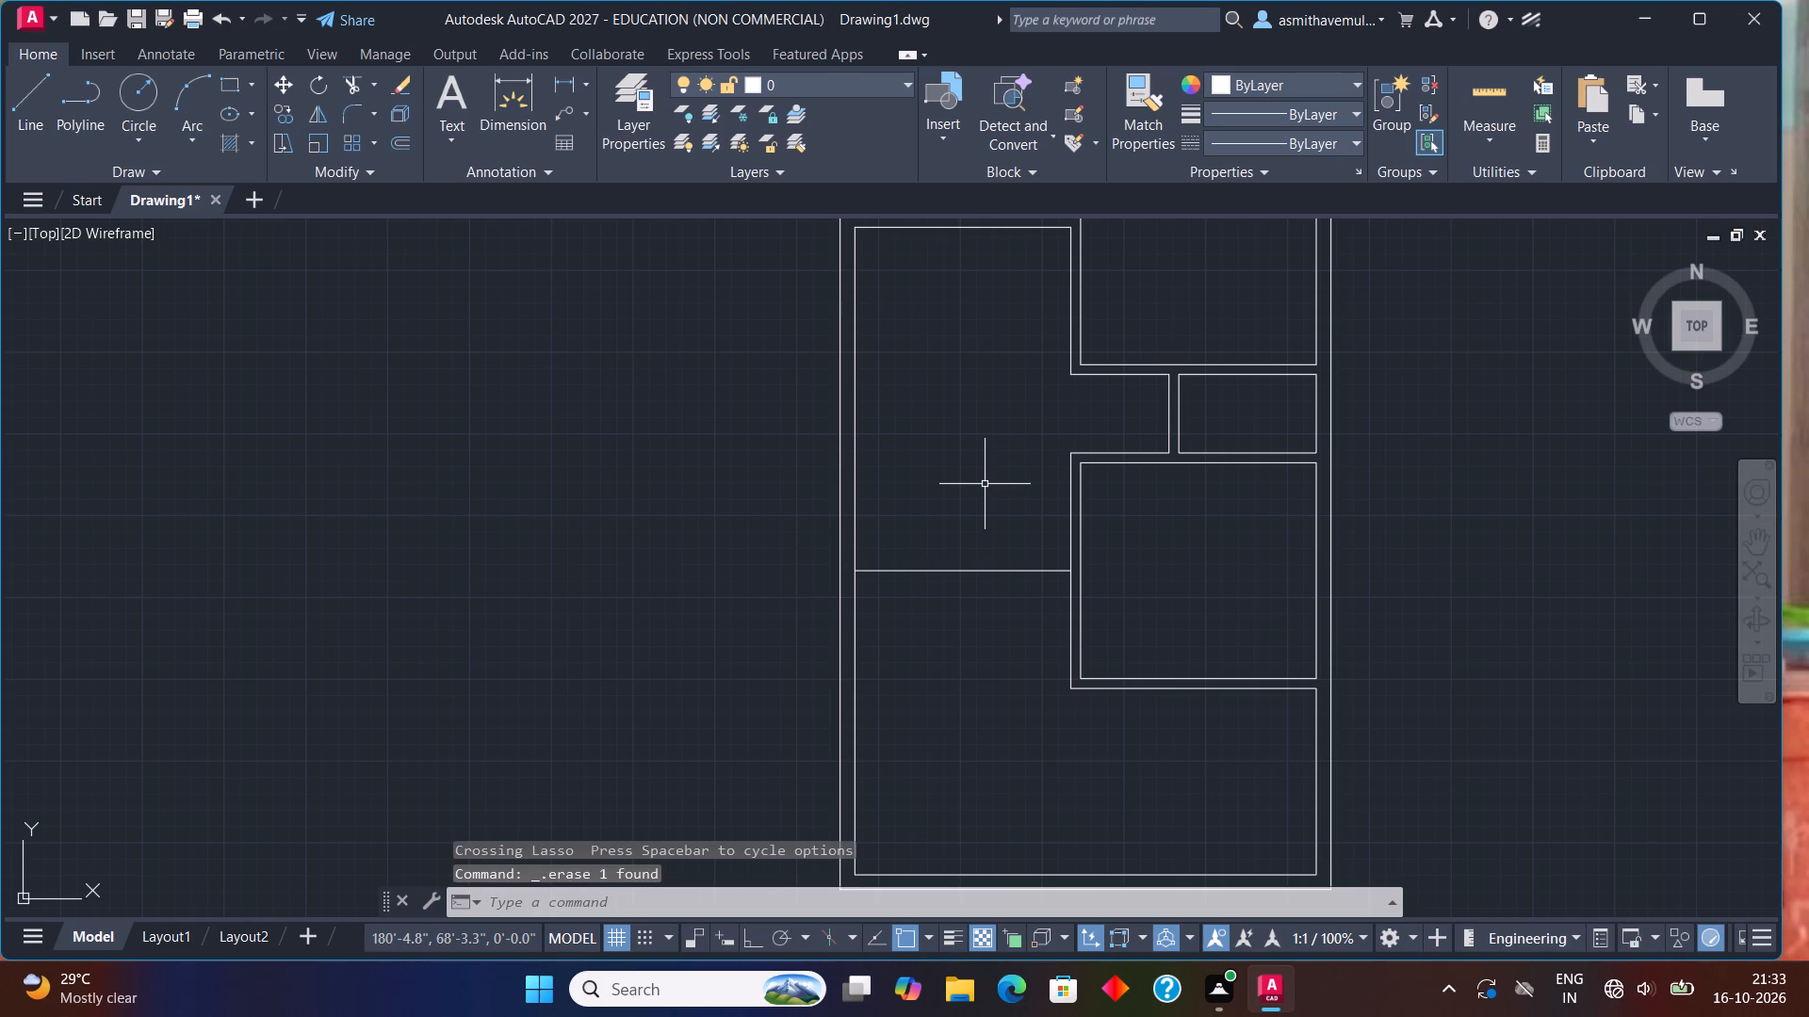
{"action": "key", "text": "Return"}
{"action": "key", "text": "6"}
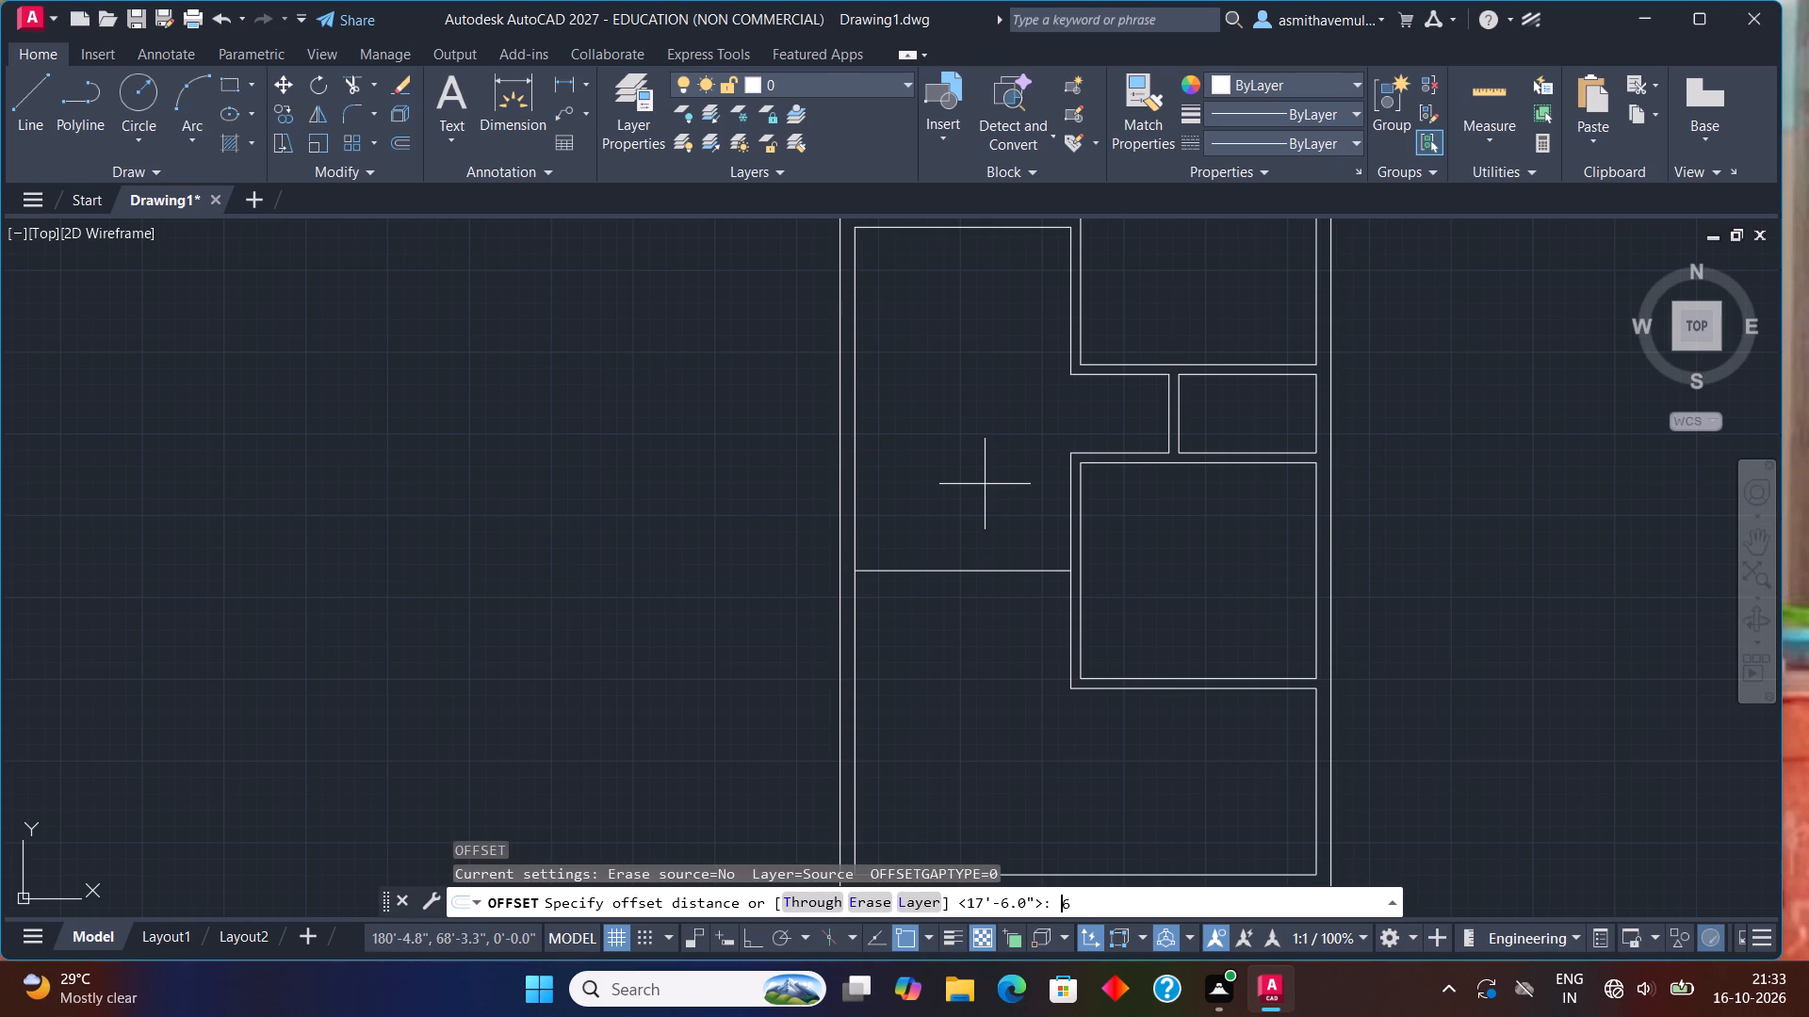
{"action": "key", "text": "shift+quotedbl"}
{"action": "key", "text": "Return"}
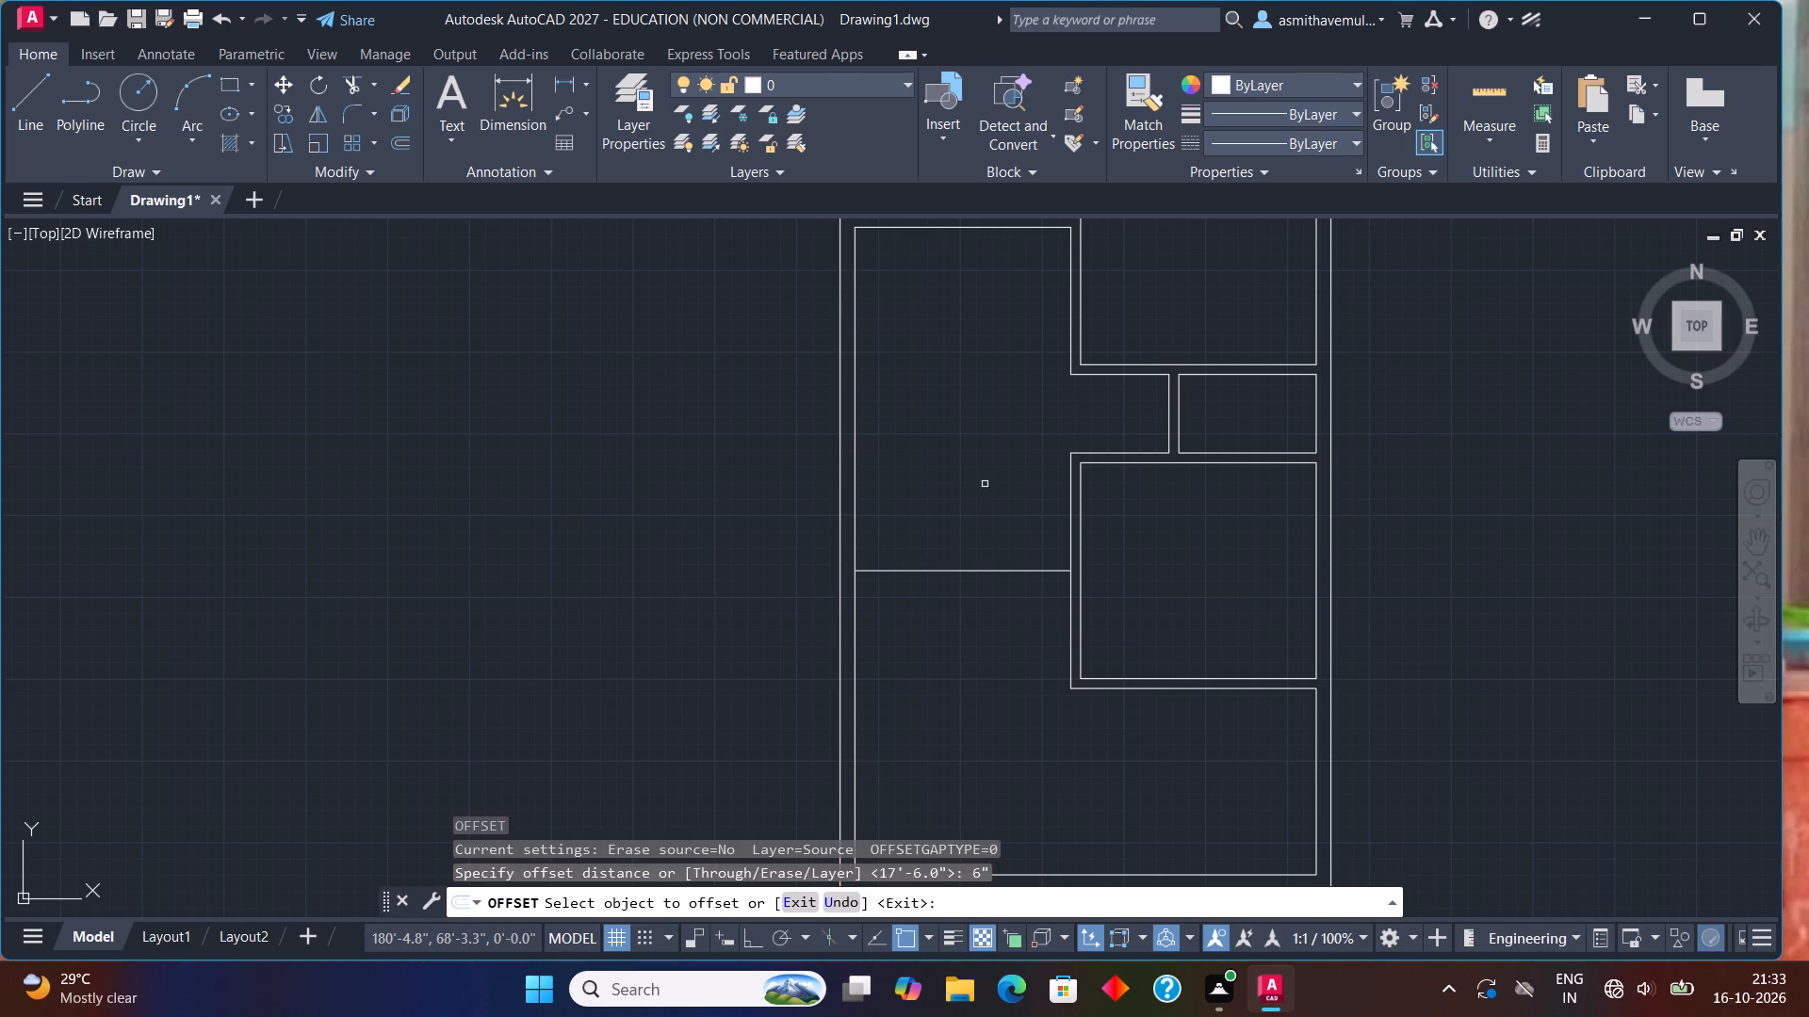
{"action": "left_click", "coordinate": [978, 568]}
{"action": "left_click", "coordinate": [1019, 674]}
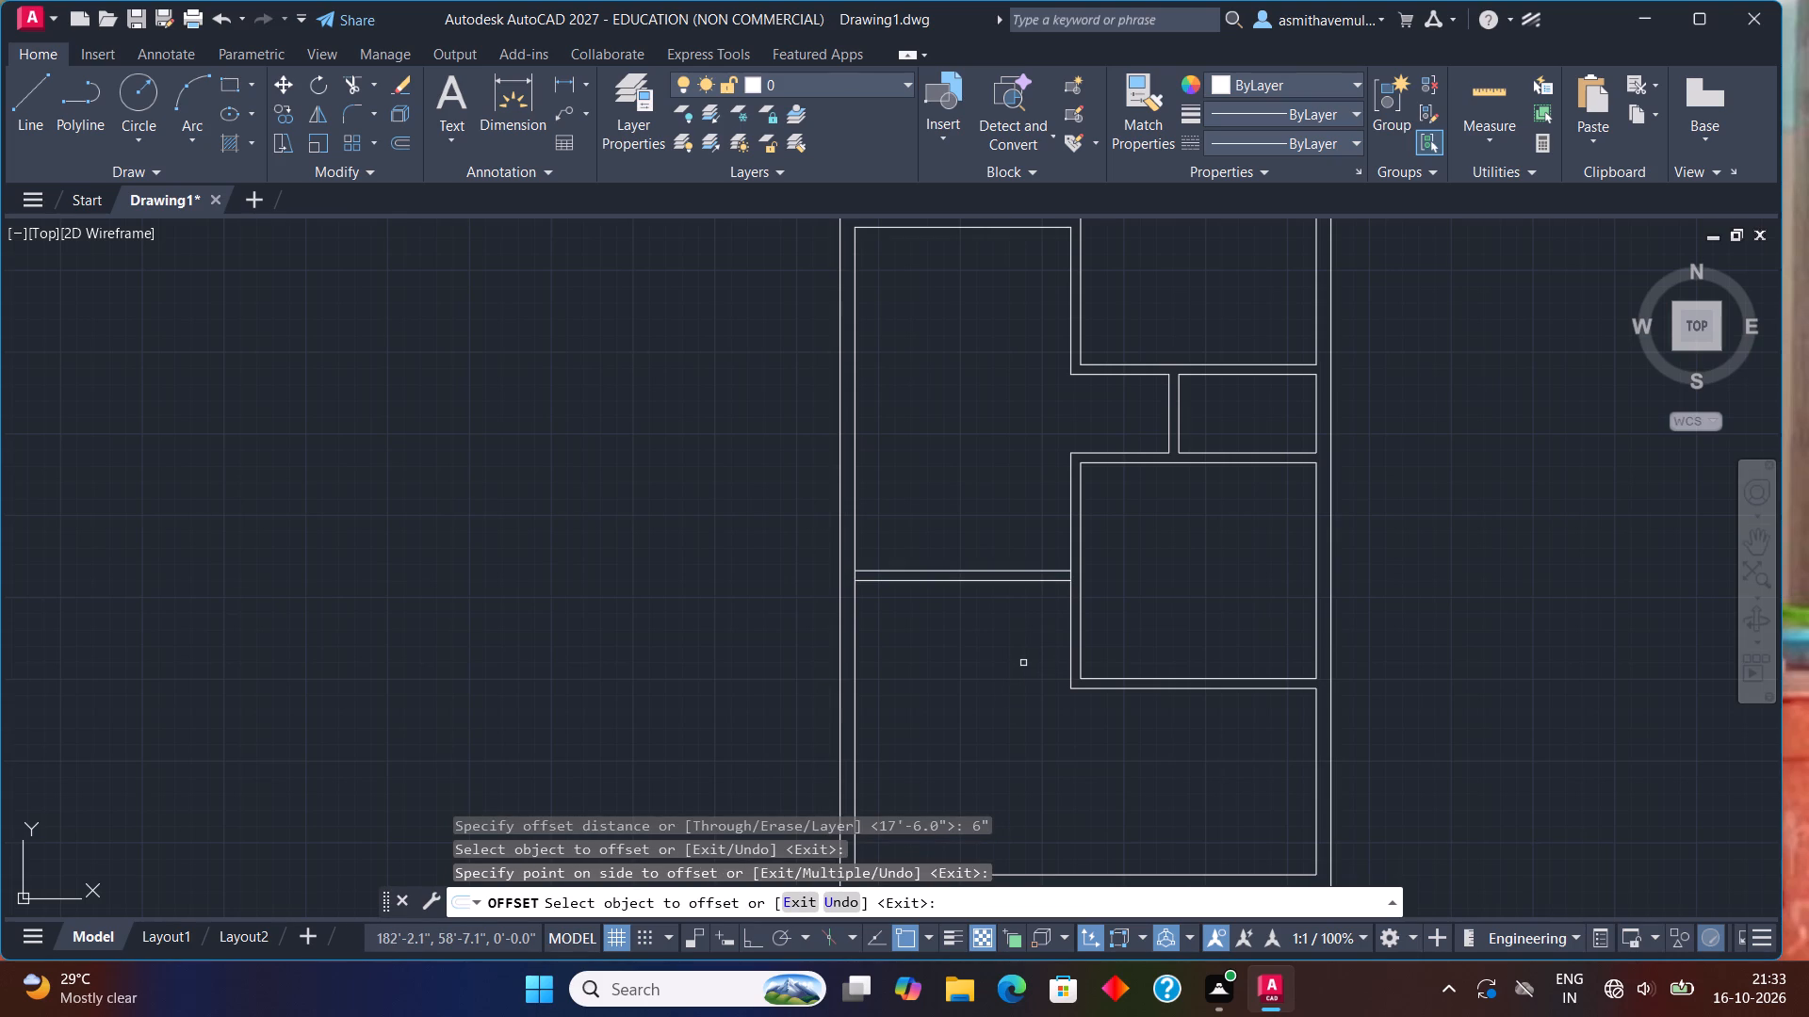
{"action": "key", "text": "Escape"}
Trim the wall line pieces between the new partition's two lines at both its east and west junctions.
{"action": "scroll", "coordinate": [1000, 607], "scroll_direction": "up", "scroll_amount": 1}
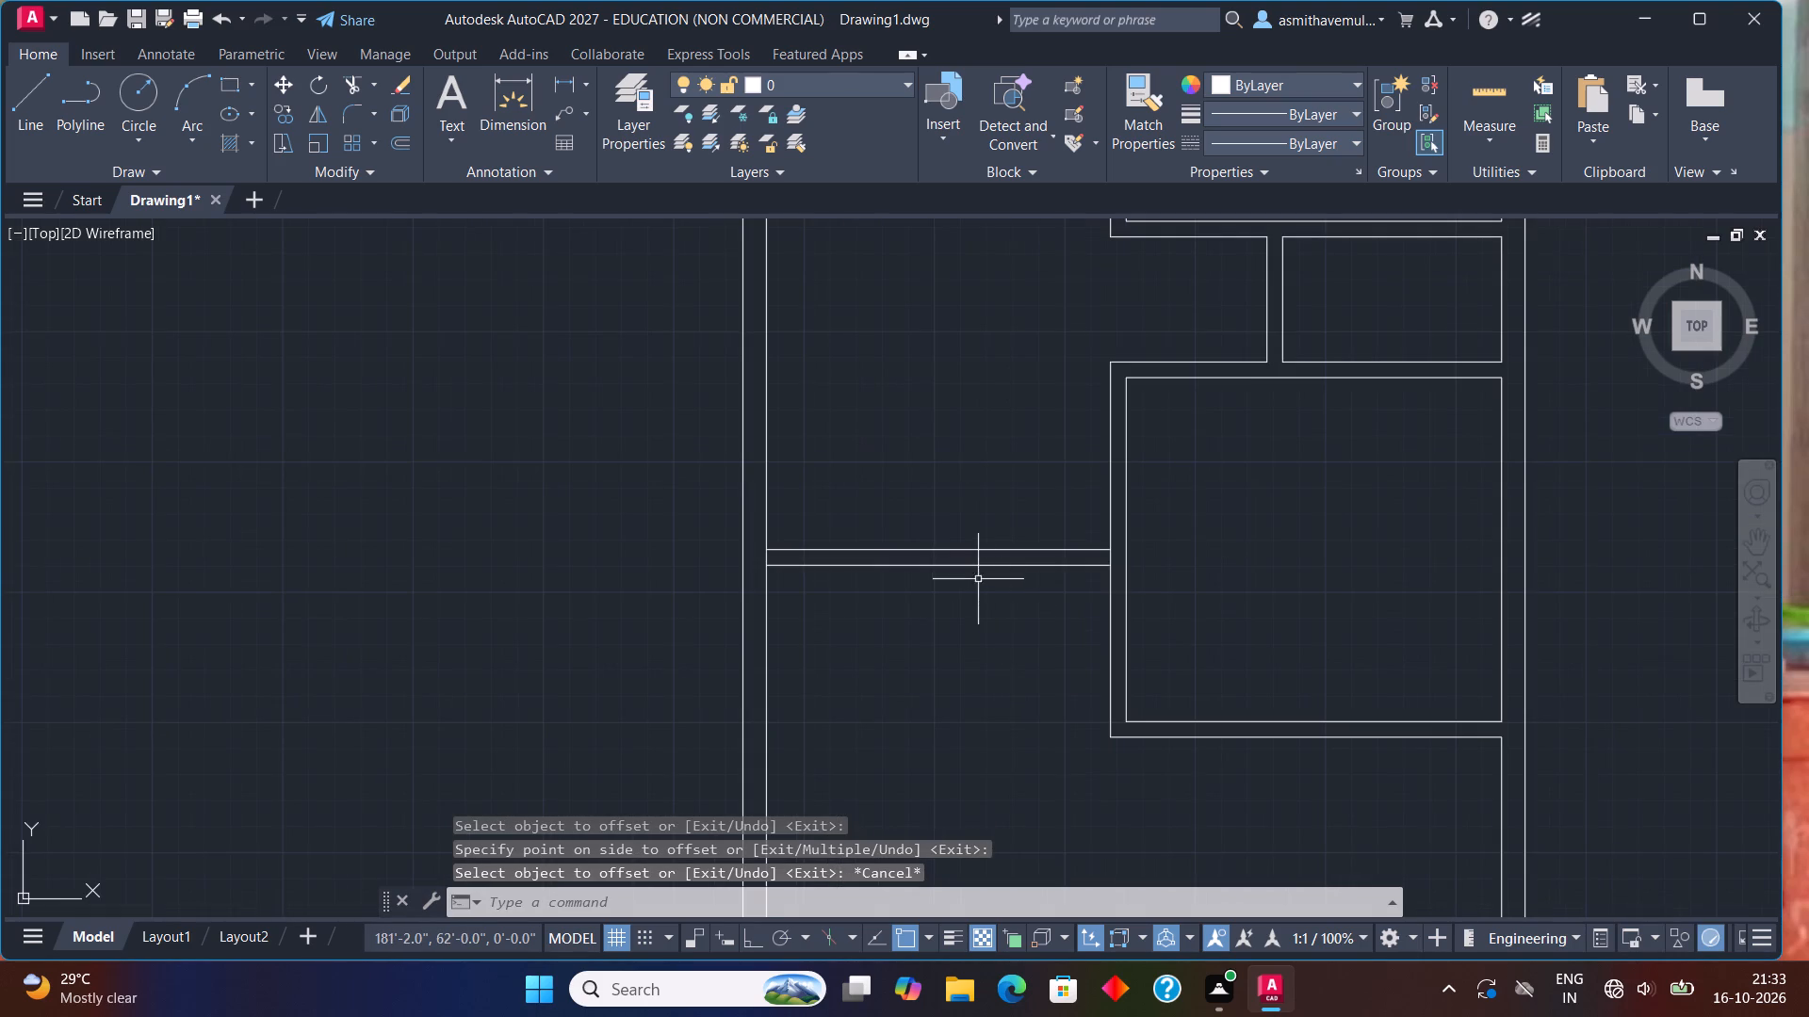
{"action": "type", "text": "TRIM"}
{"action": "key", "text": "Return"}
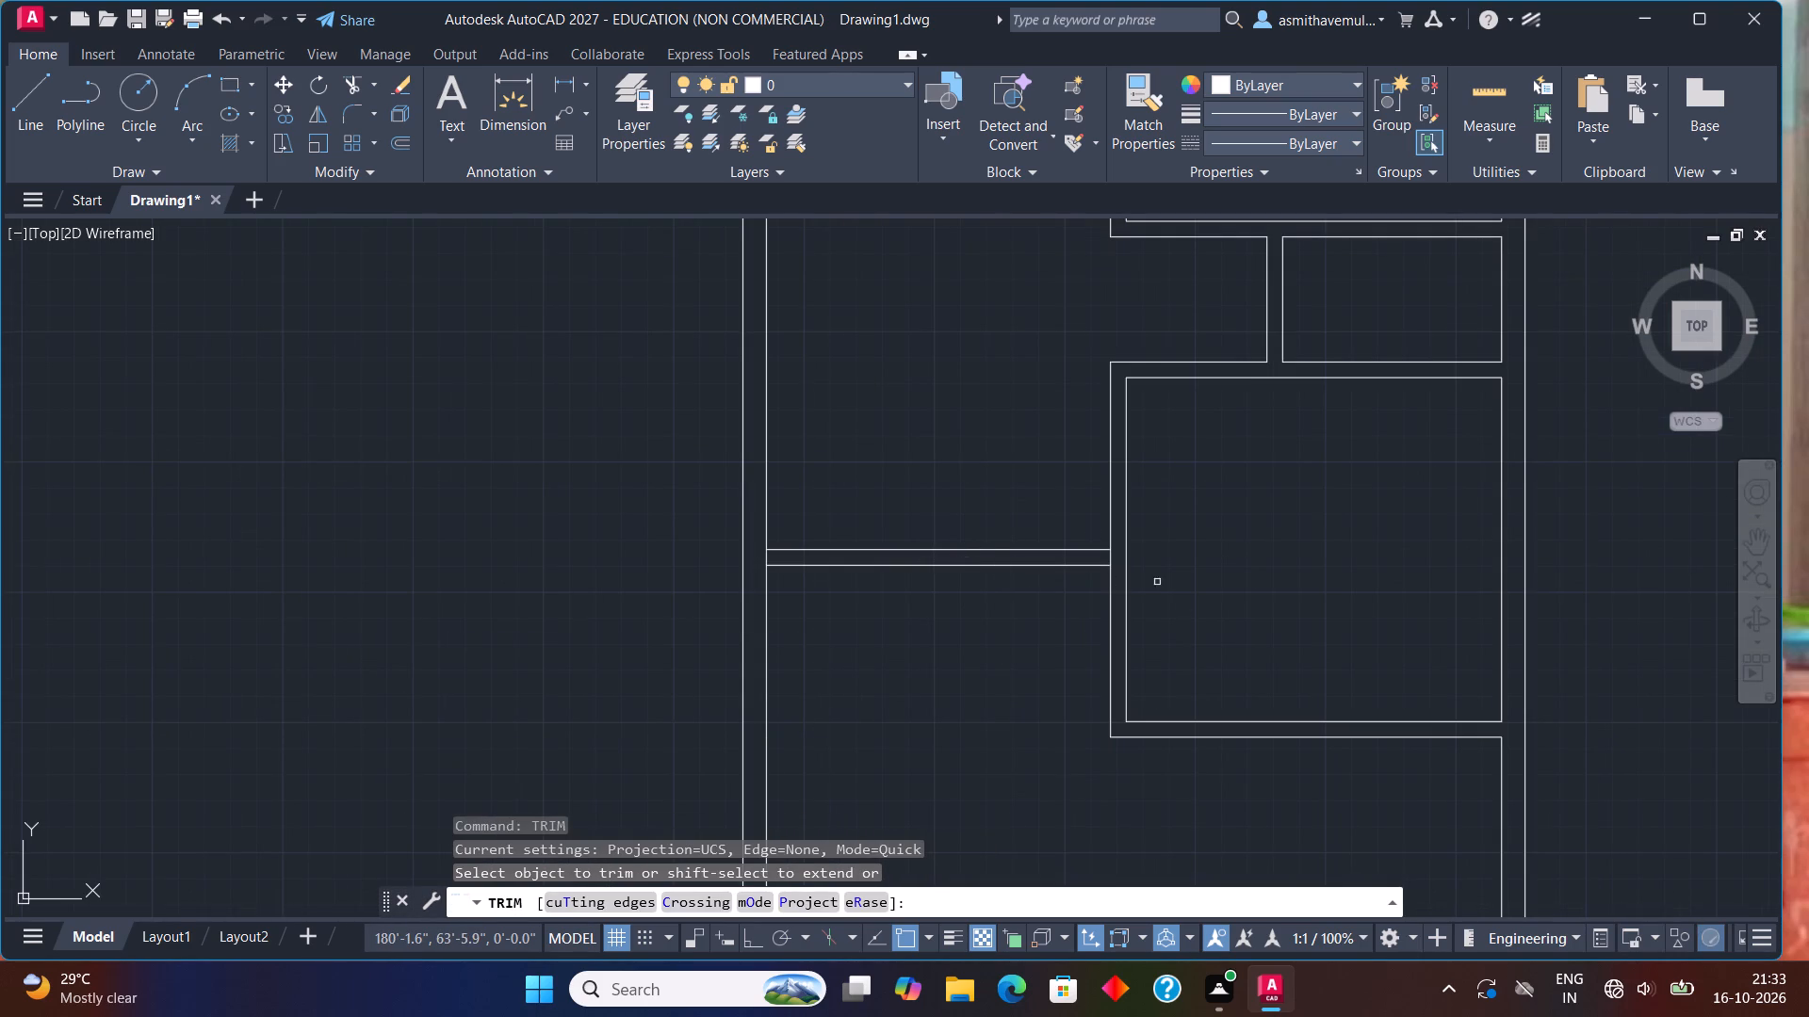
{"action": "scroll", "coordinate": [1062, 505], "scroll_direction": "up", "scroll_amount": 1}
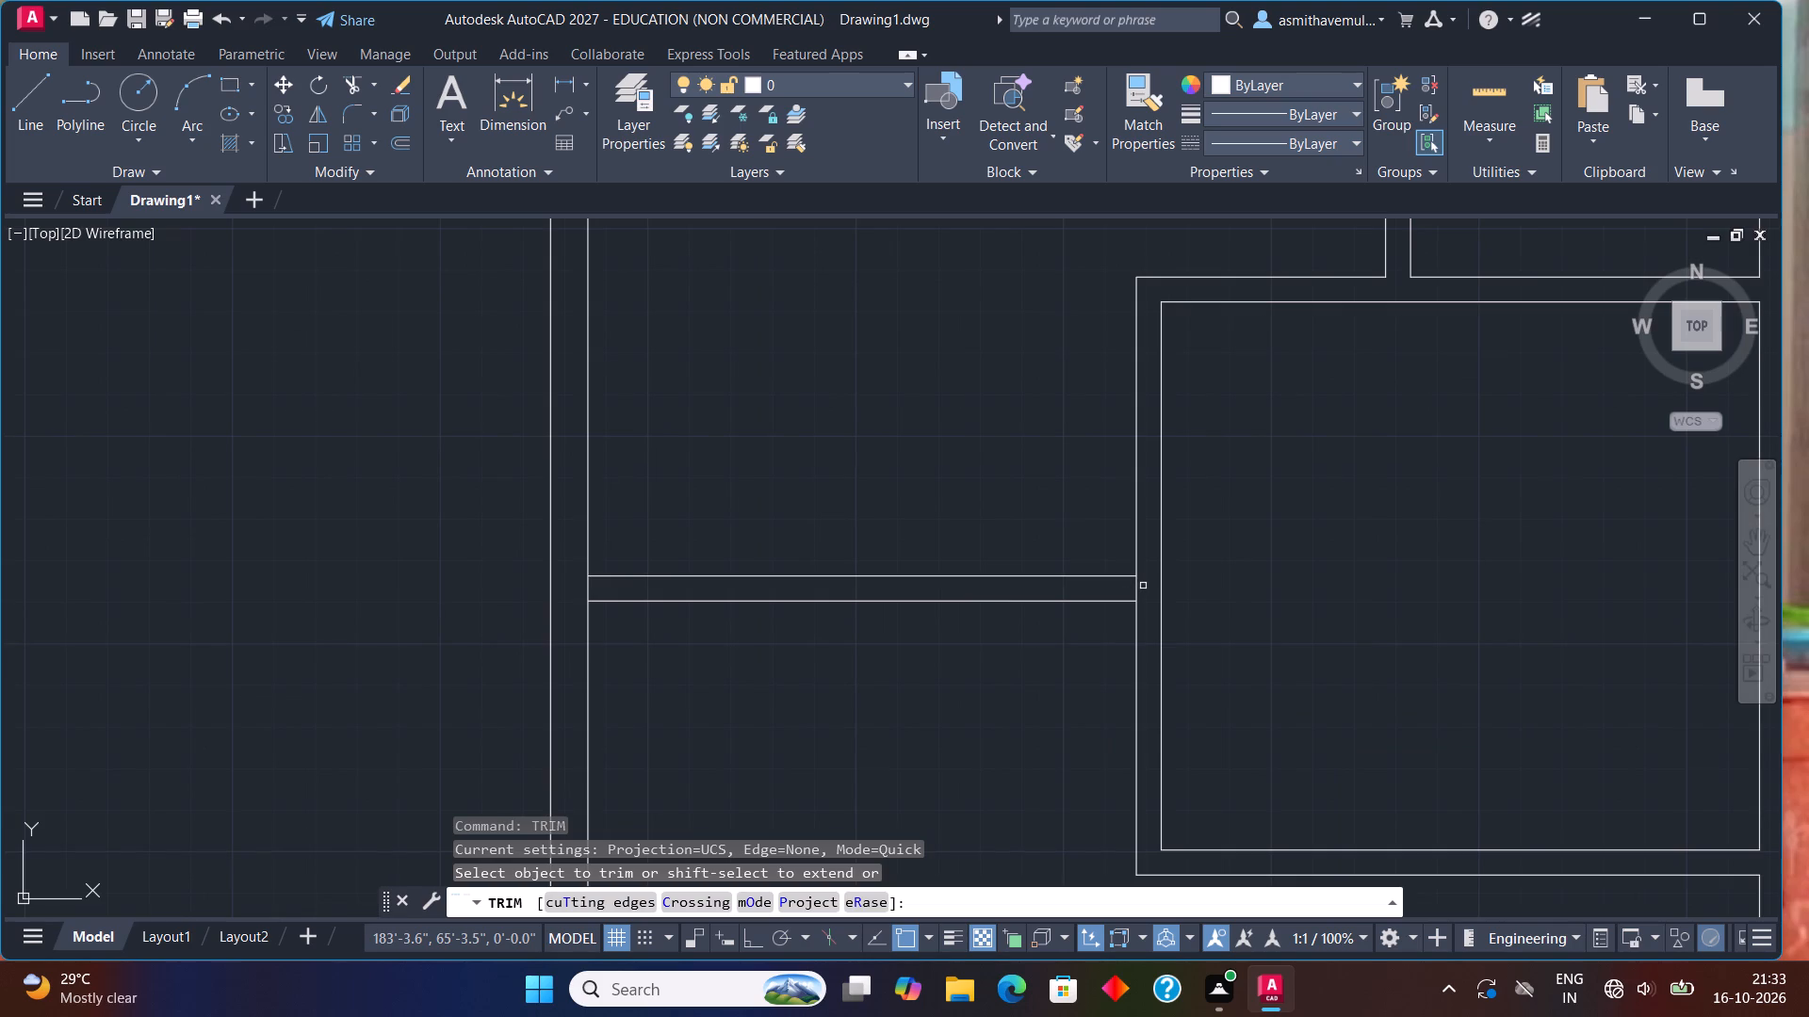
{"action": "left_click", "coordinate": [1143, 592]}
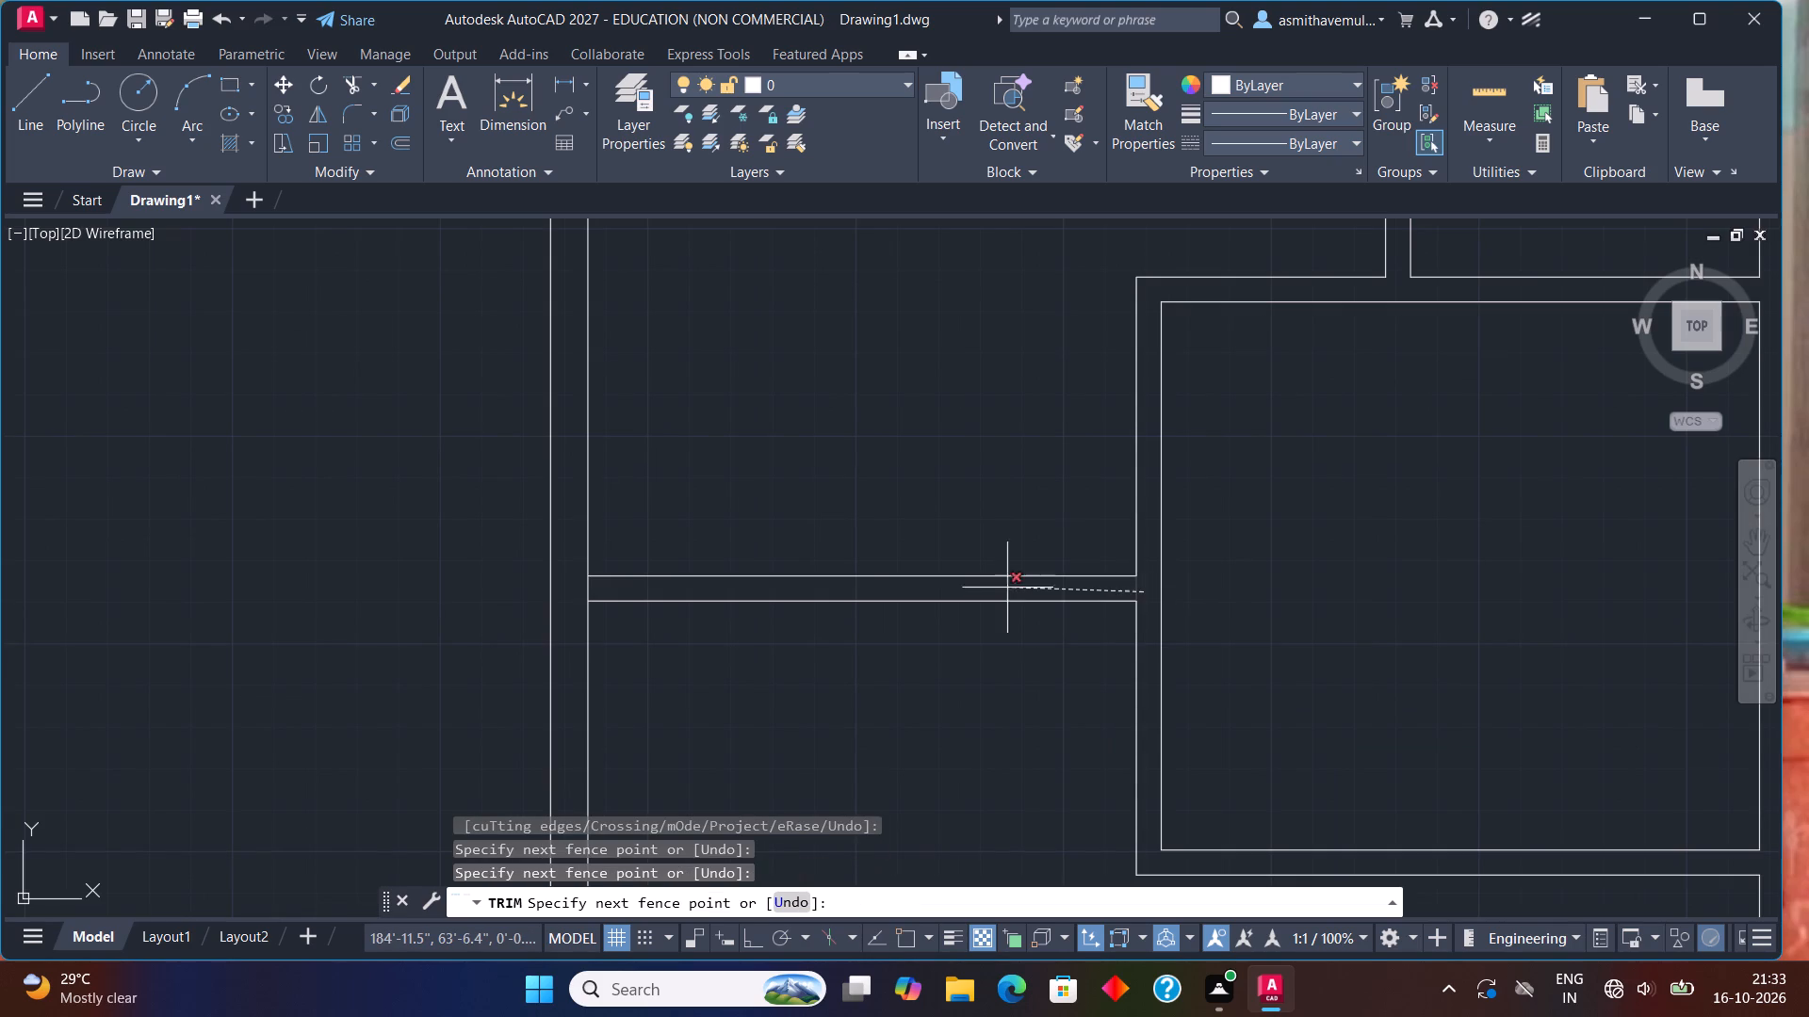
{"action": "left_click", "coordinate": [577, 588]}
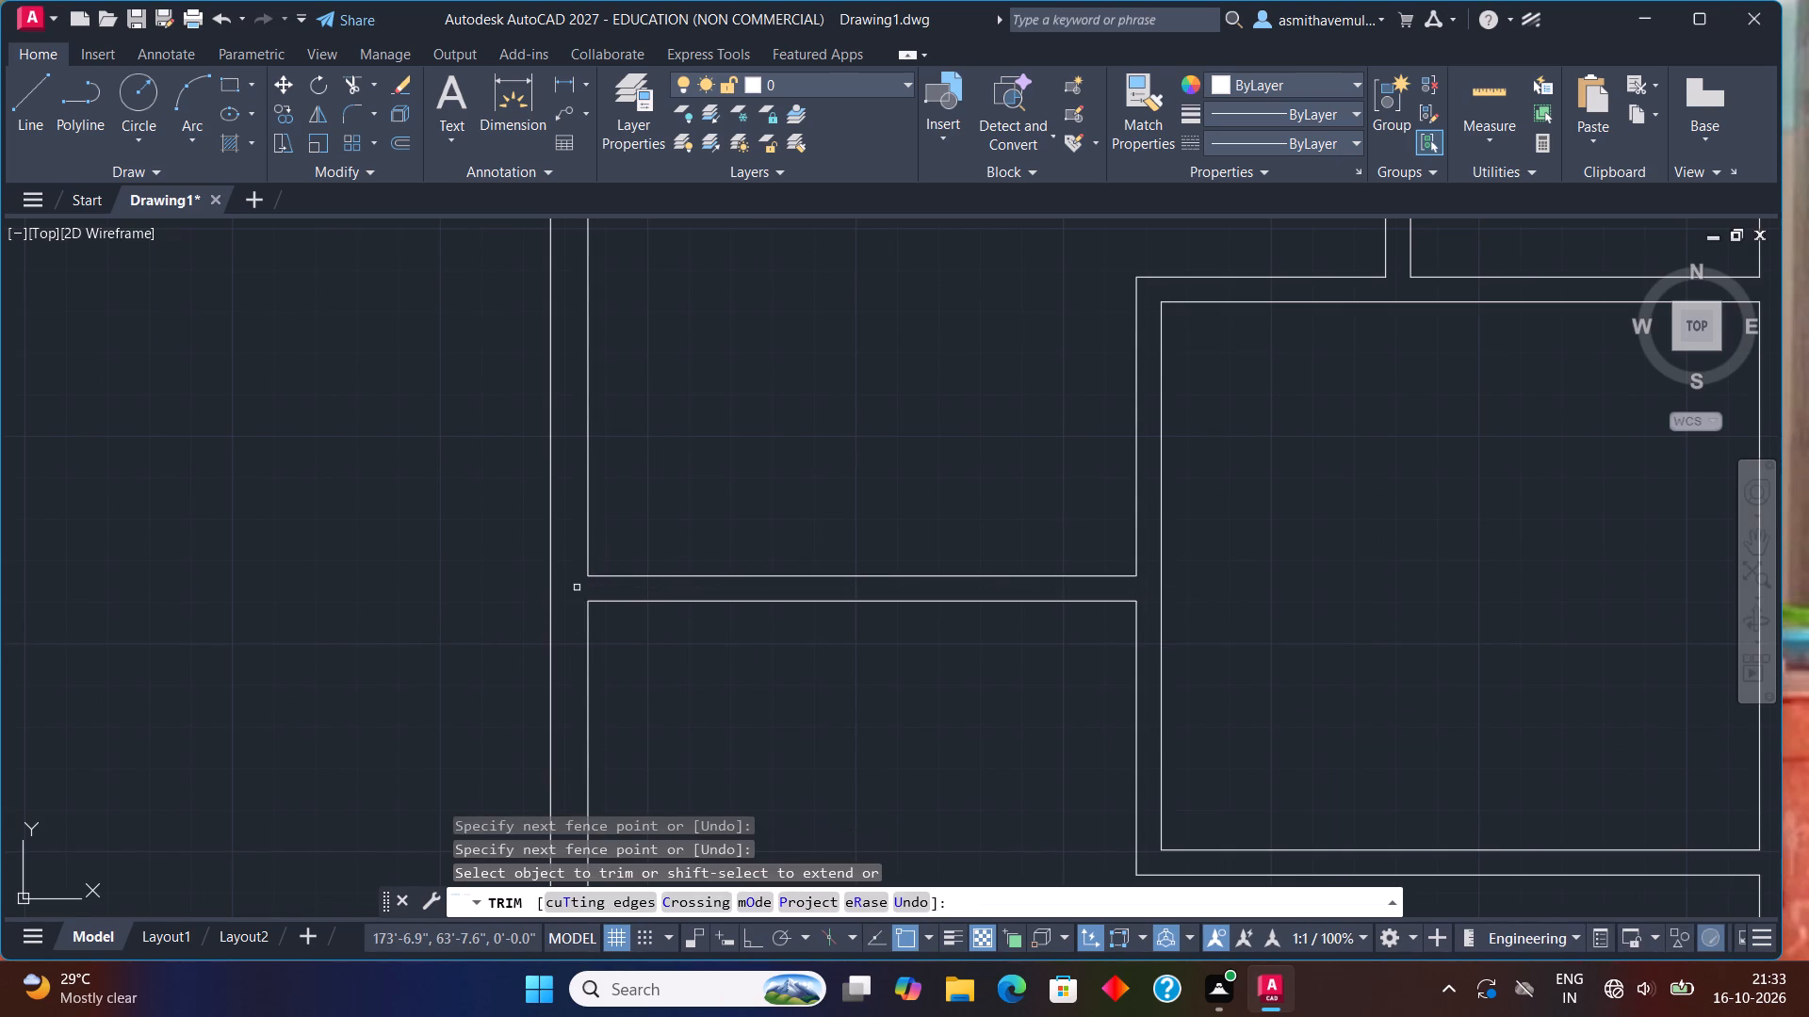
{"action": "scroll", "coordinate": [780, 550], "scroll_direction": "down", "scroll_amount": 3}
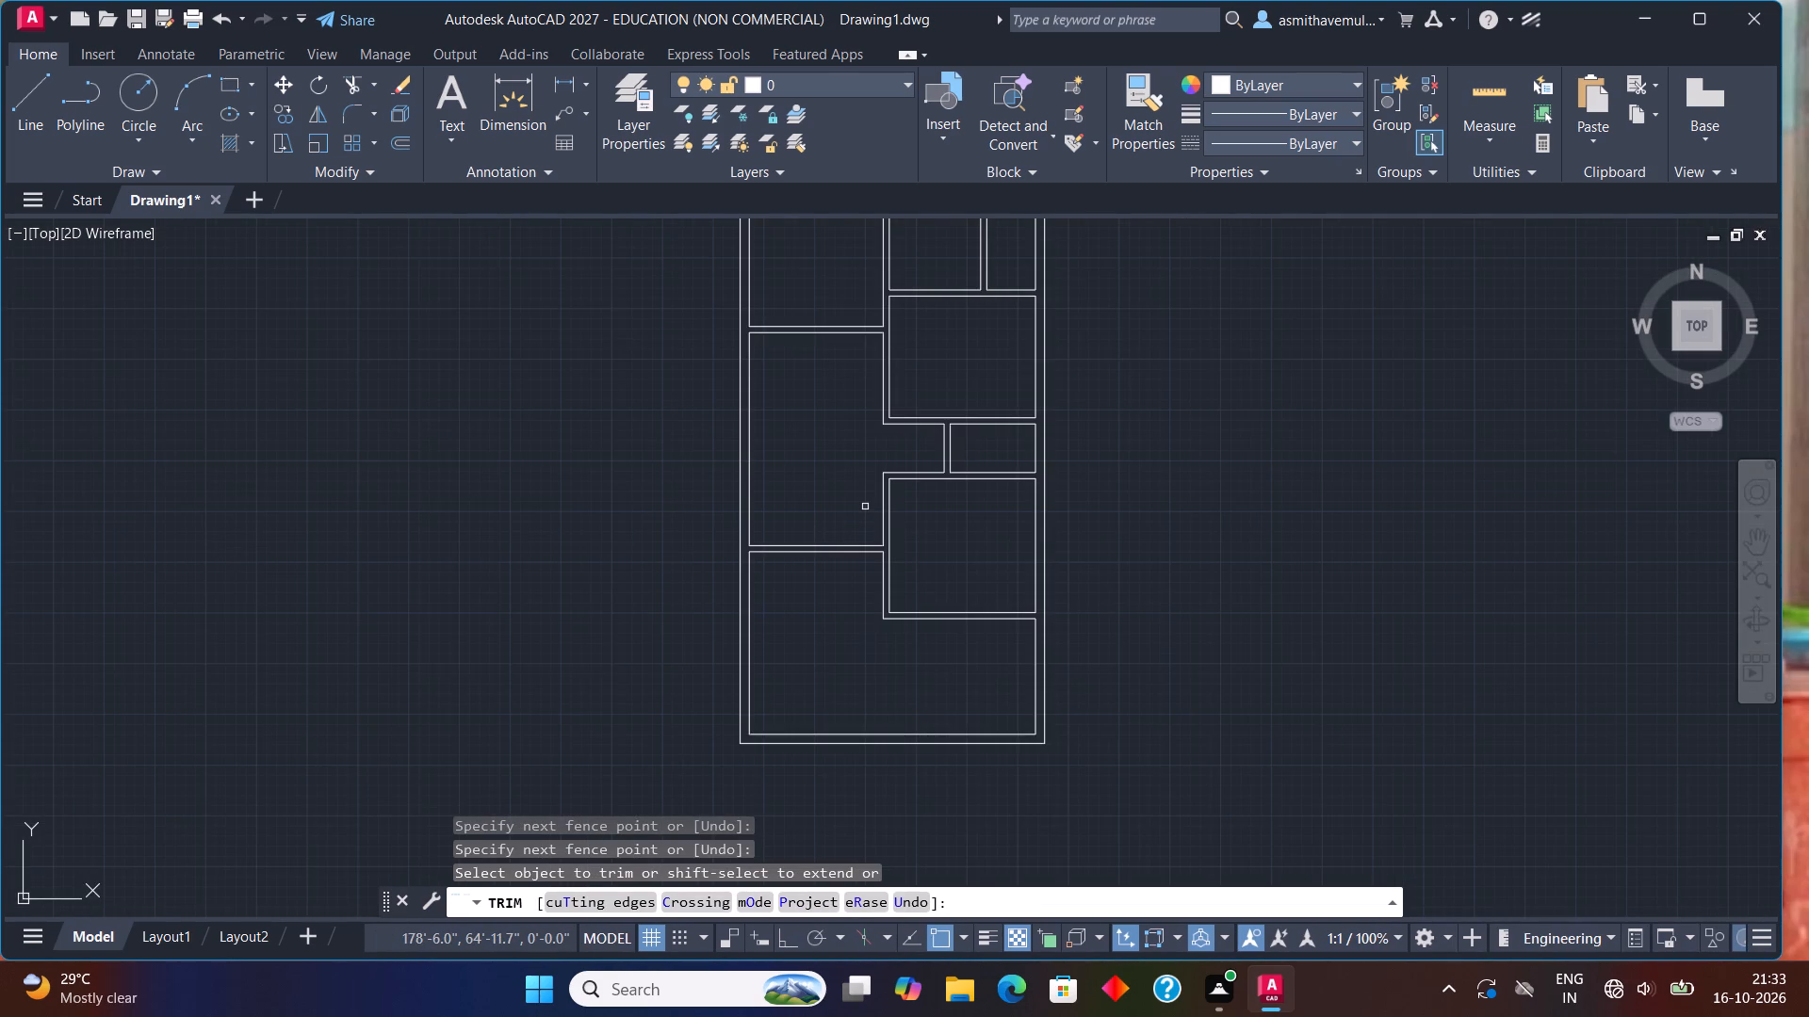
{"action": "key", "text": "Escape"}
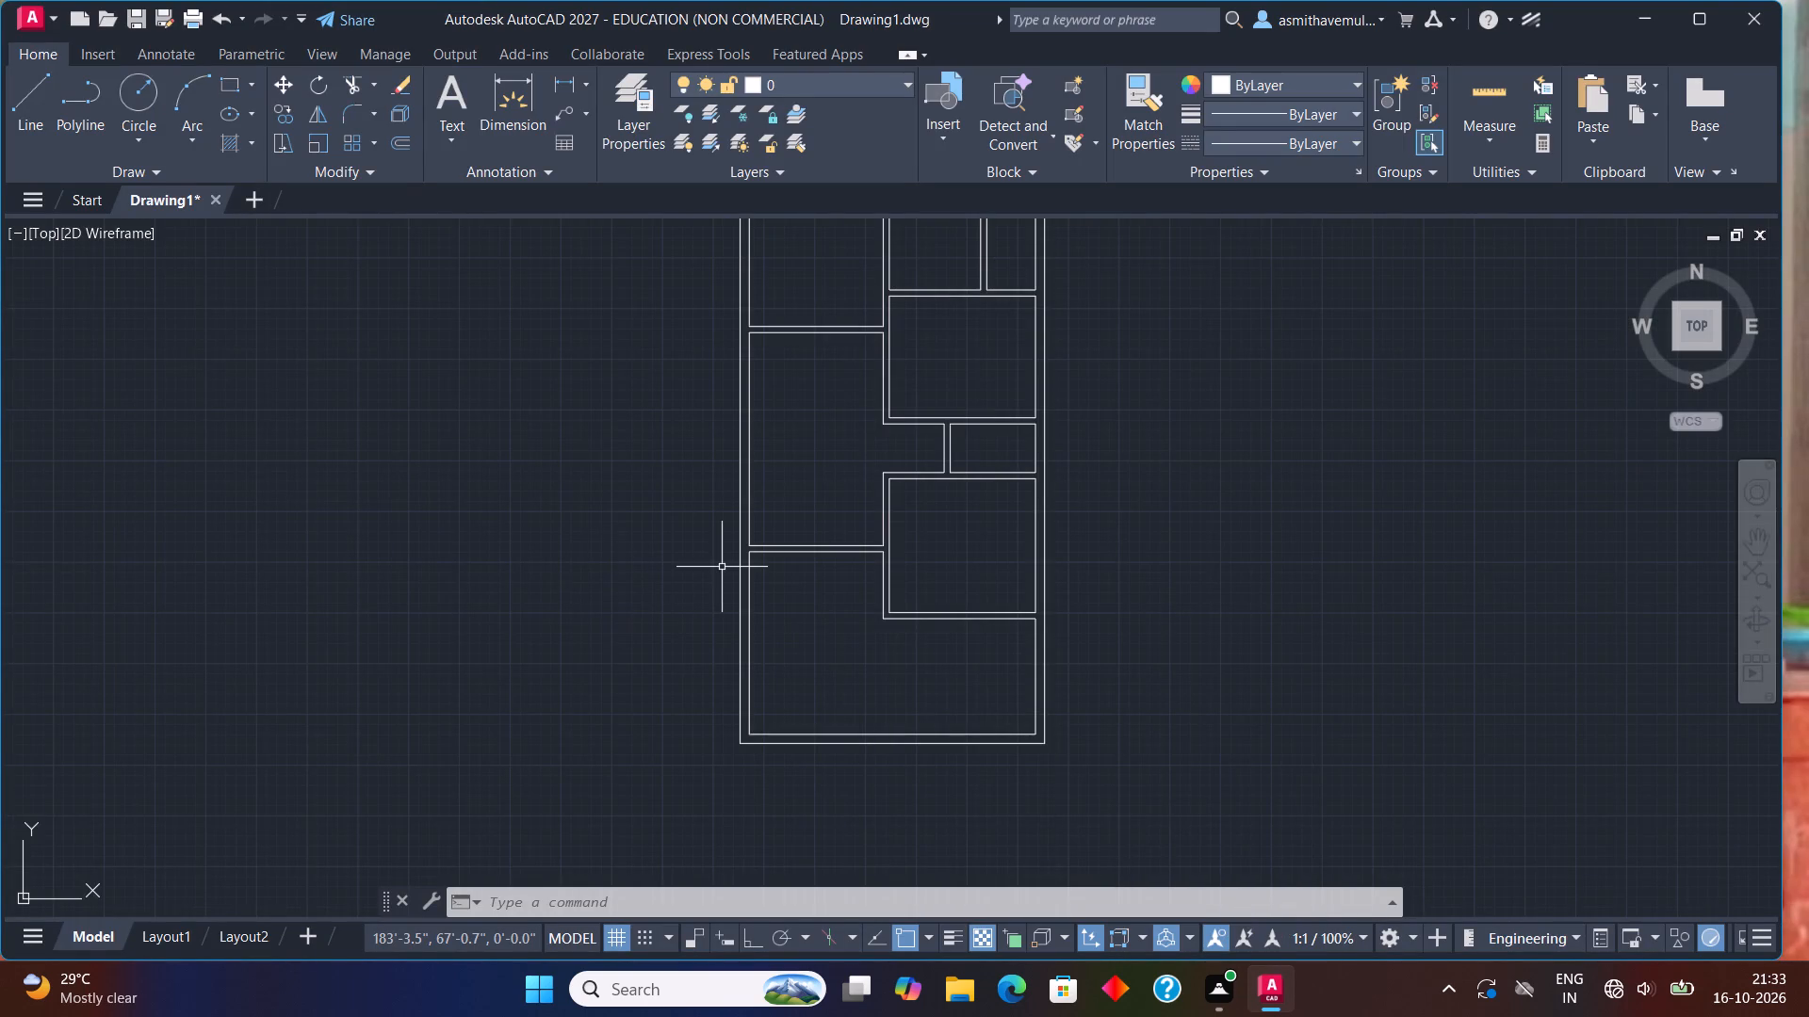
With ortho on, draw a short vertical line across the new partition, starting 3" east of its upper line's west corner.
{"action": "scroll", "coordinate": [722, 567], "scroll_direction": "up", "scroll_amount": 2}
{"action": "middle_click_drag", "start_coordinate": [742, 581], "coordinate": [712, 767]}
{"action": "scroll", "coordinate": [714, 767], "scroll_direction": "down", "scroll_amount": 1}
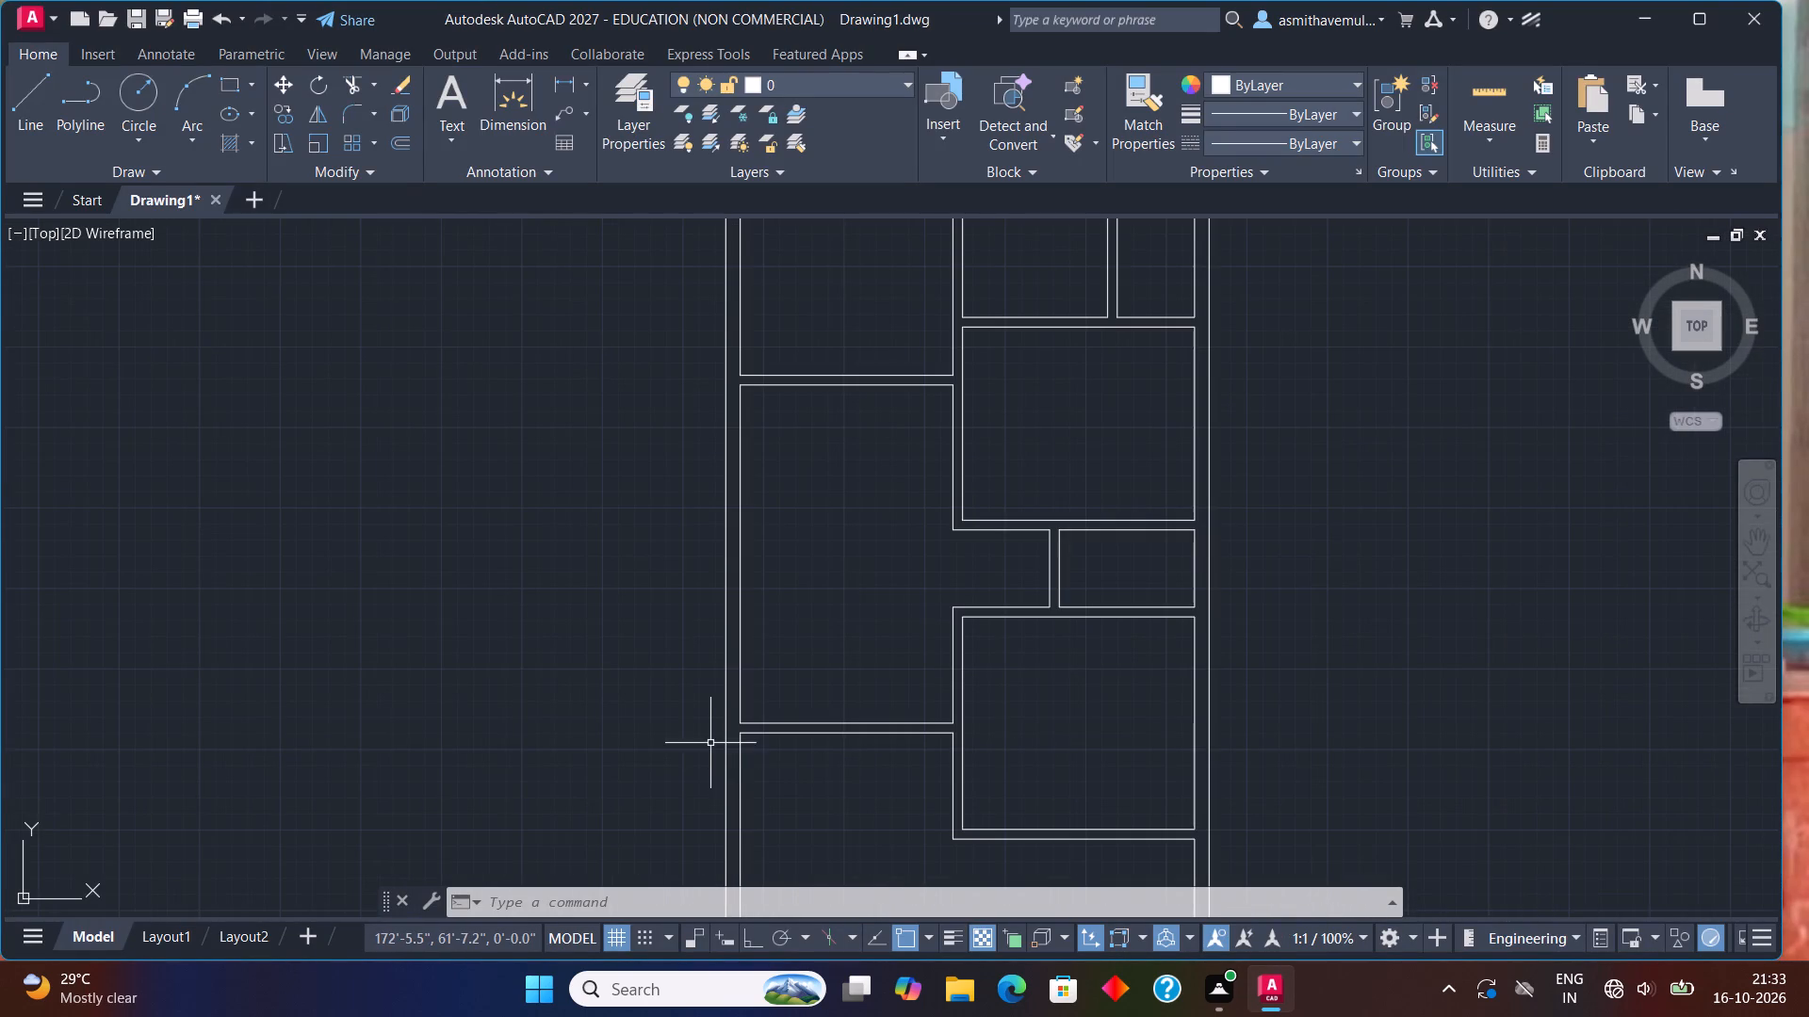
{"action": "key", "text": "l"}
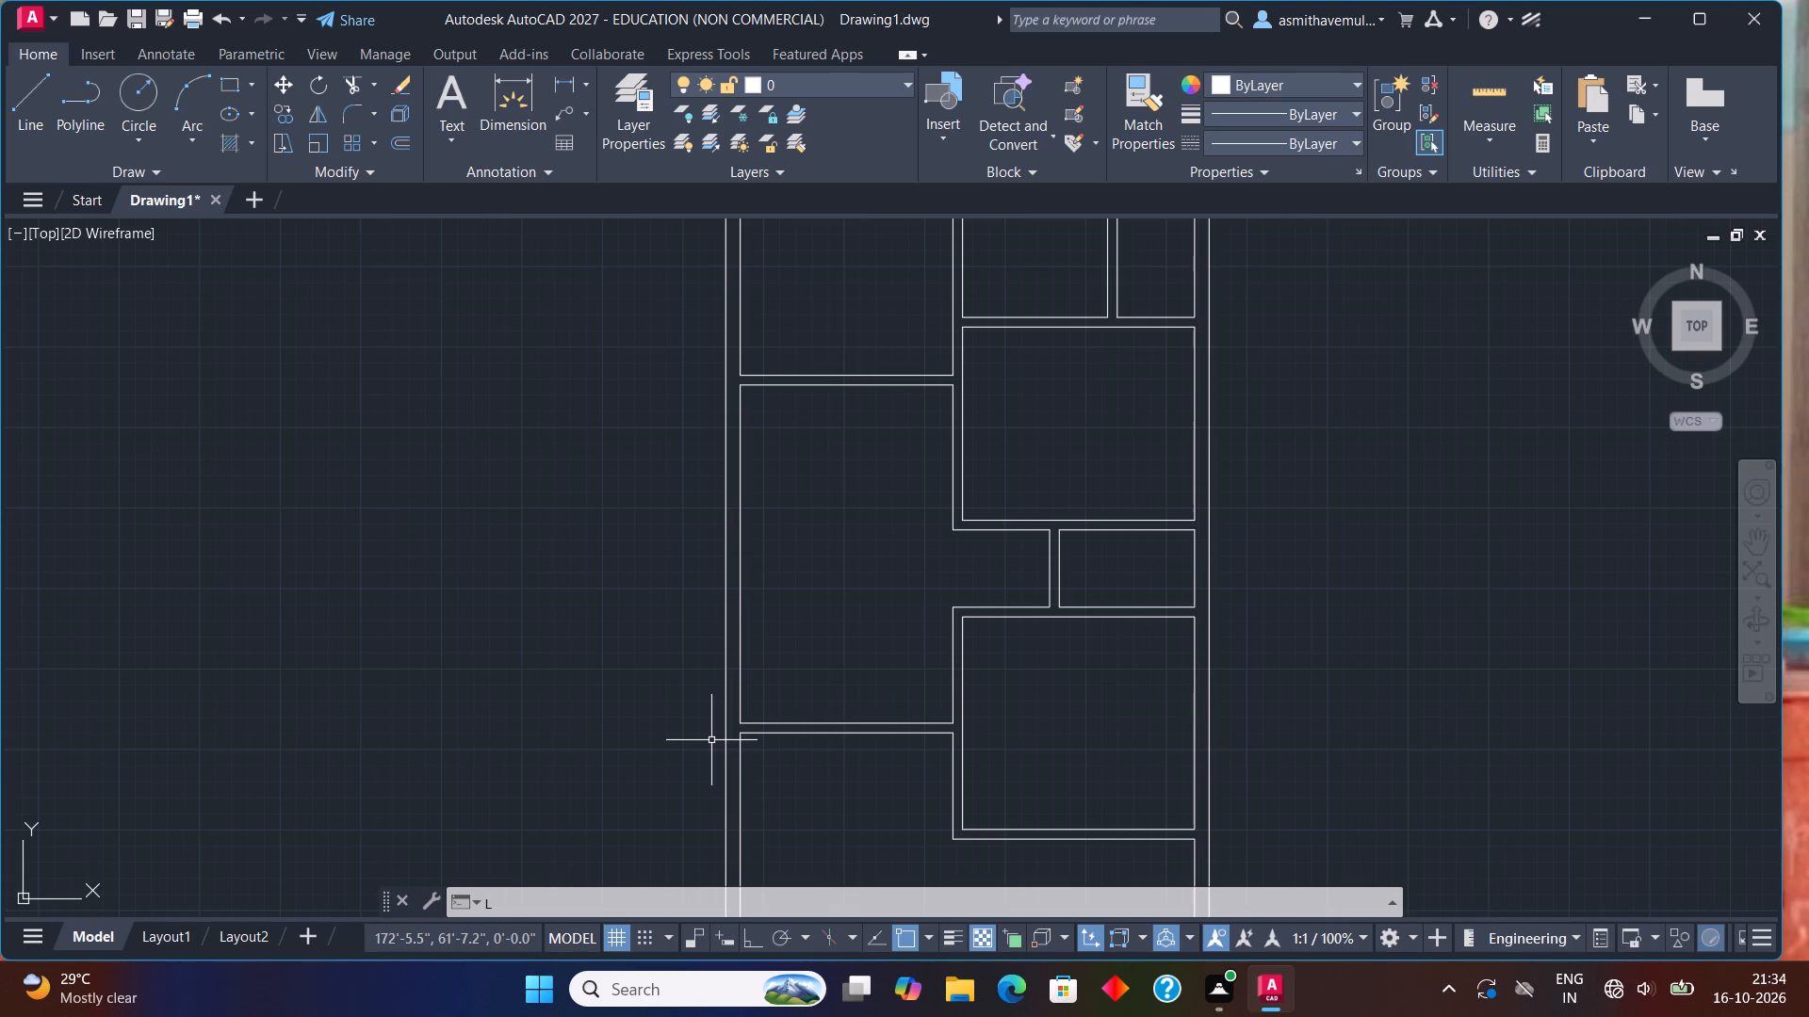
{"action": "key", "text": "Return"}
{"action": "type", "text": "FROM"}
{"action": "key", "text": "Return"}
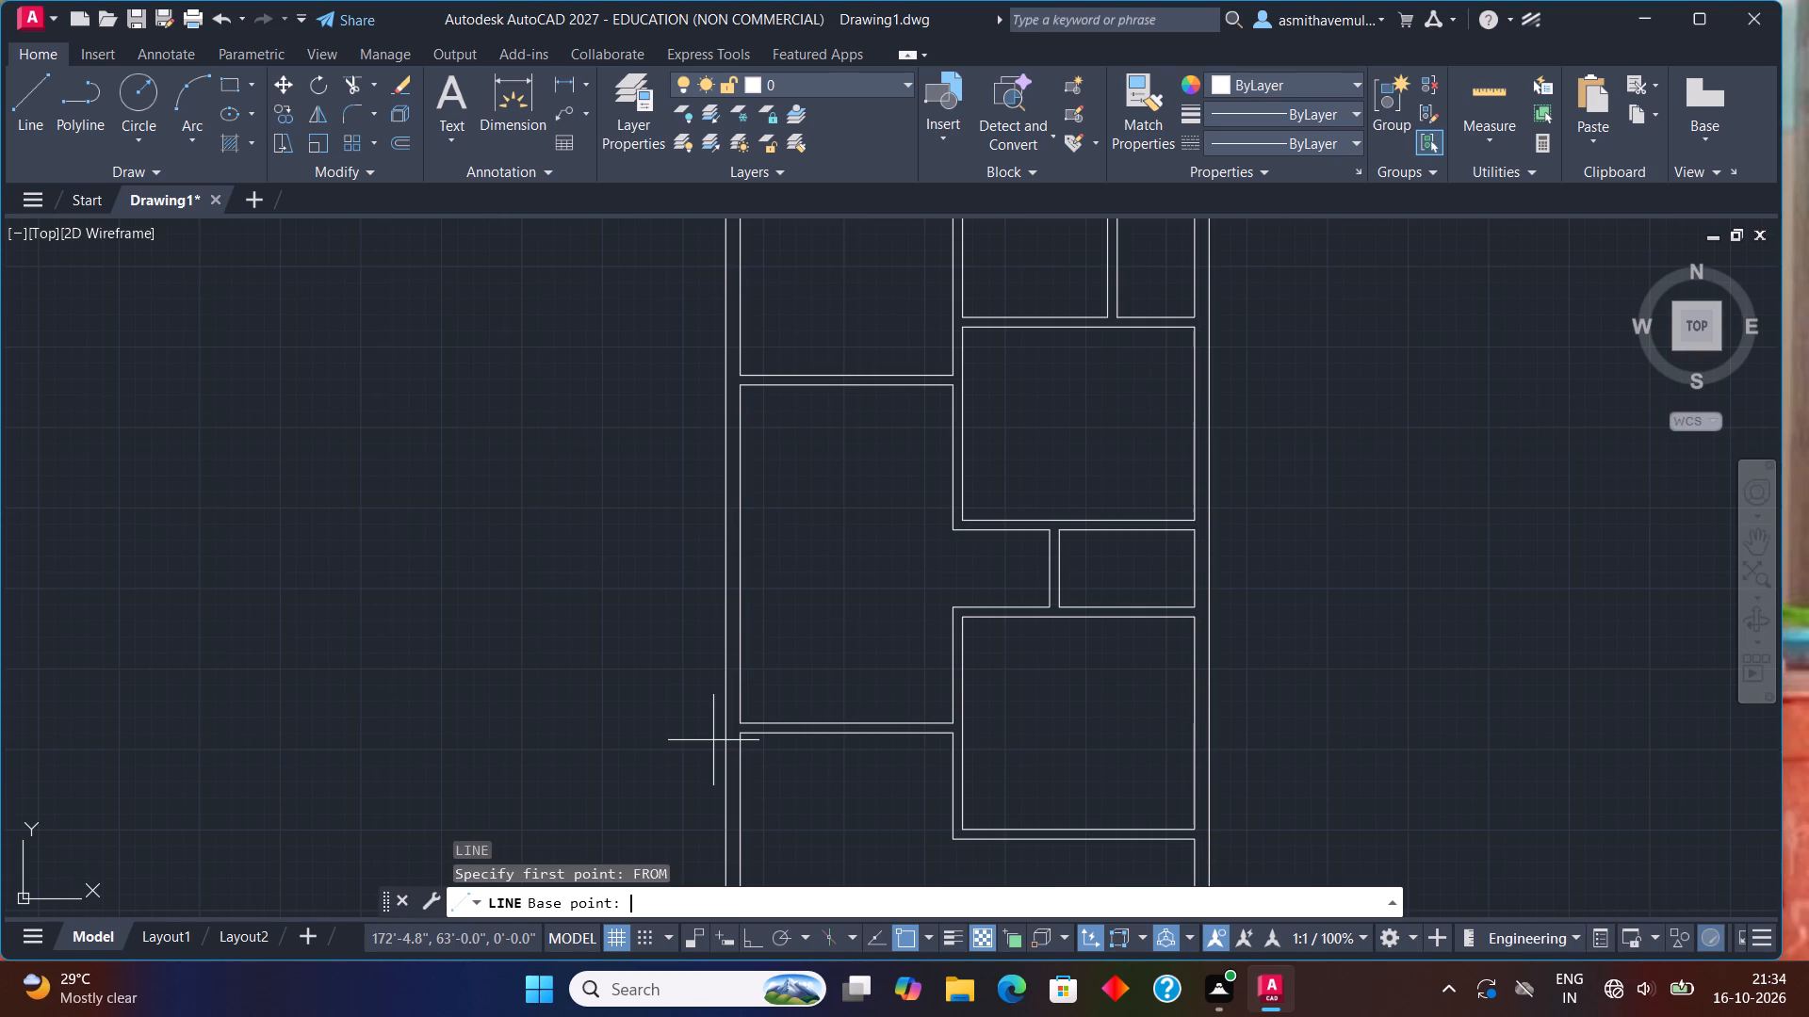
{"action": "scroll", "coordinate": [779, 721], "scroll_direction": "up", "scroll_amount": 1}
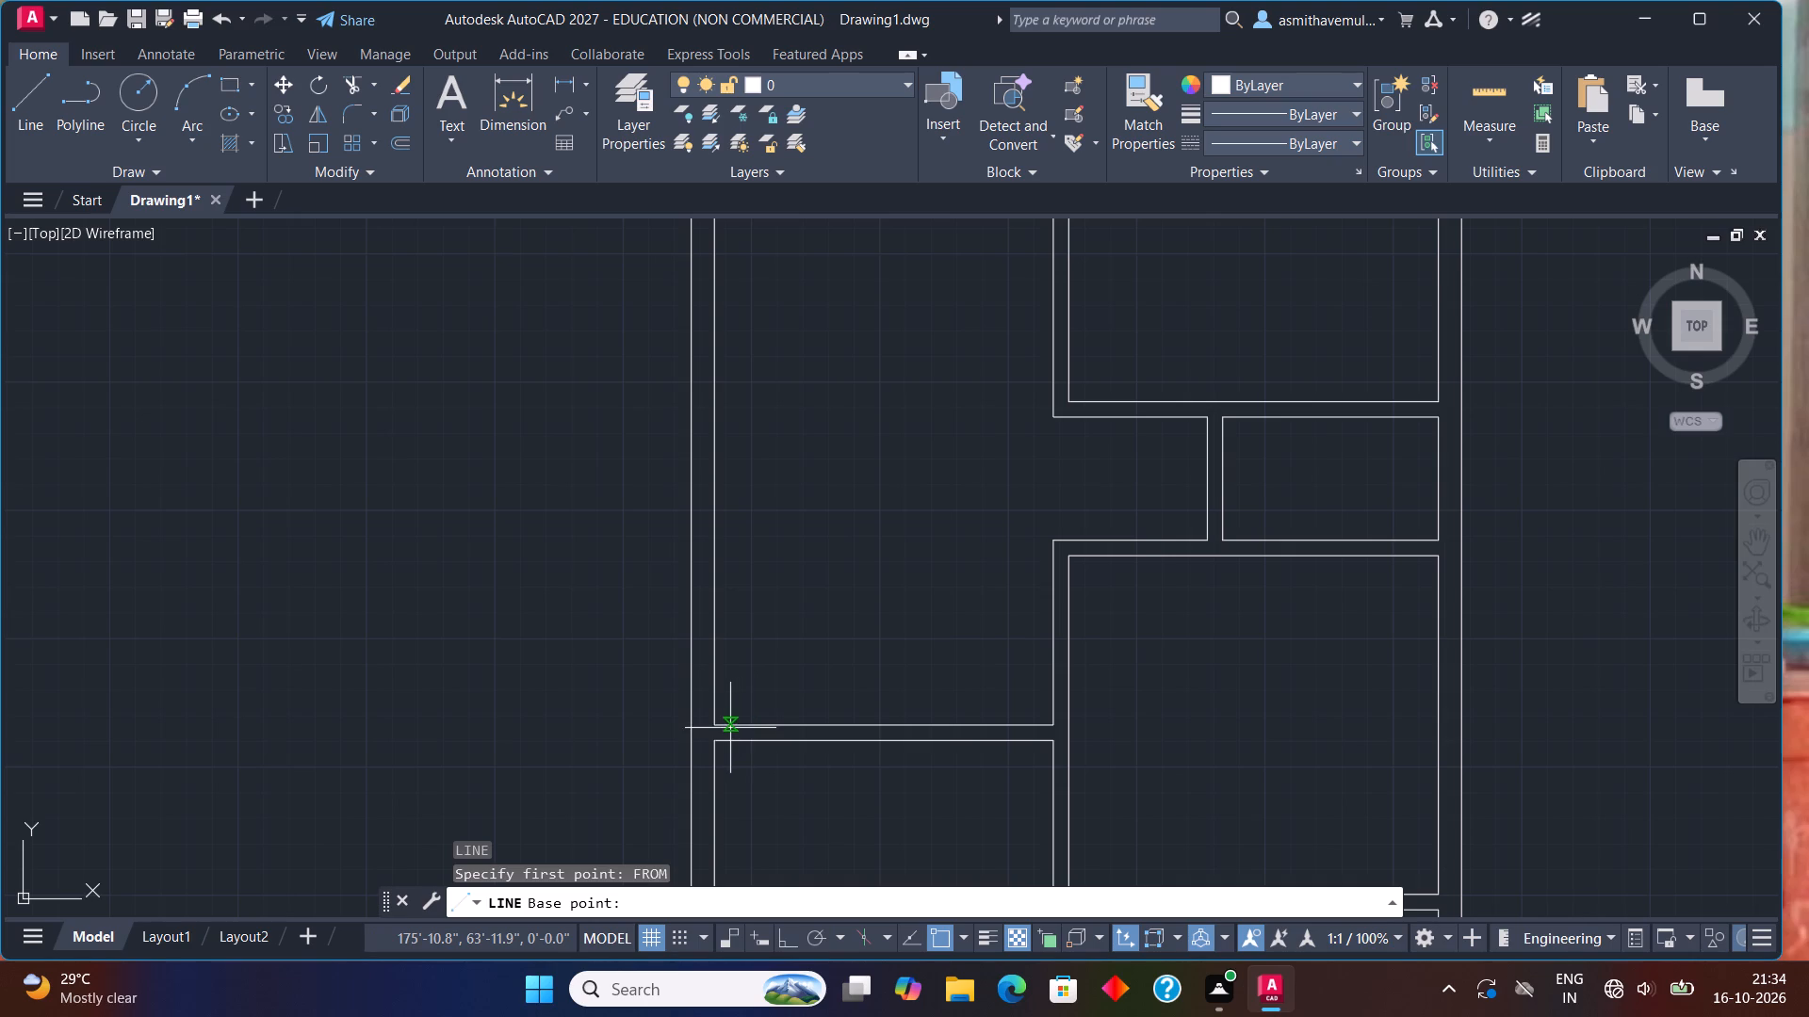
{"action": "left_click", "coordinate": [721, 725]}
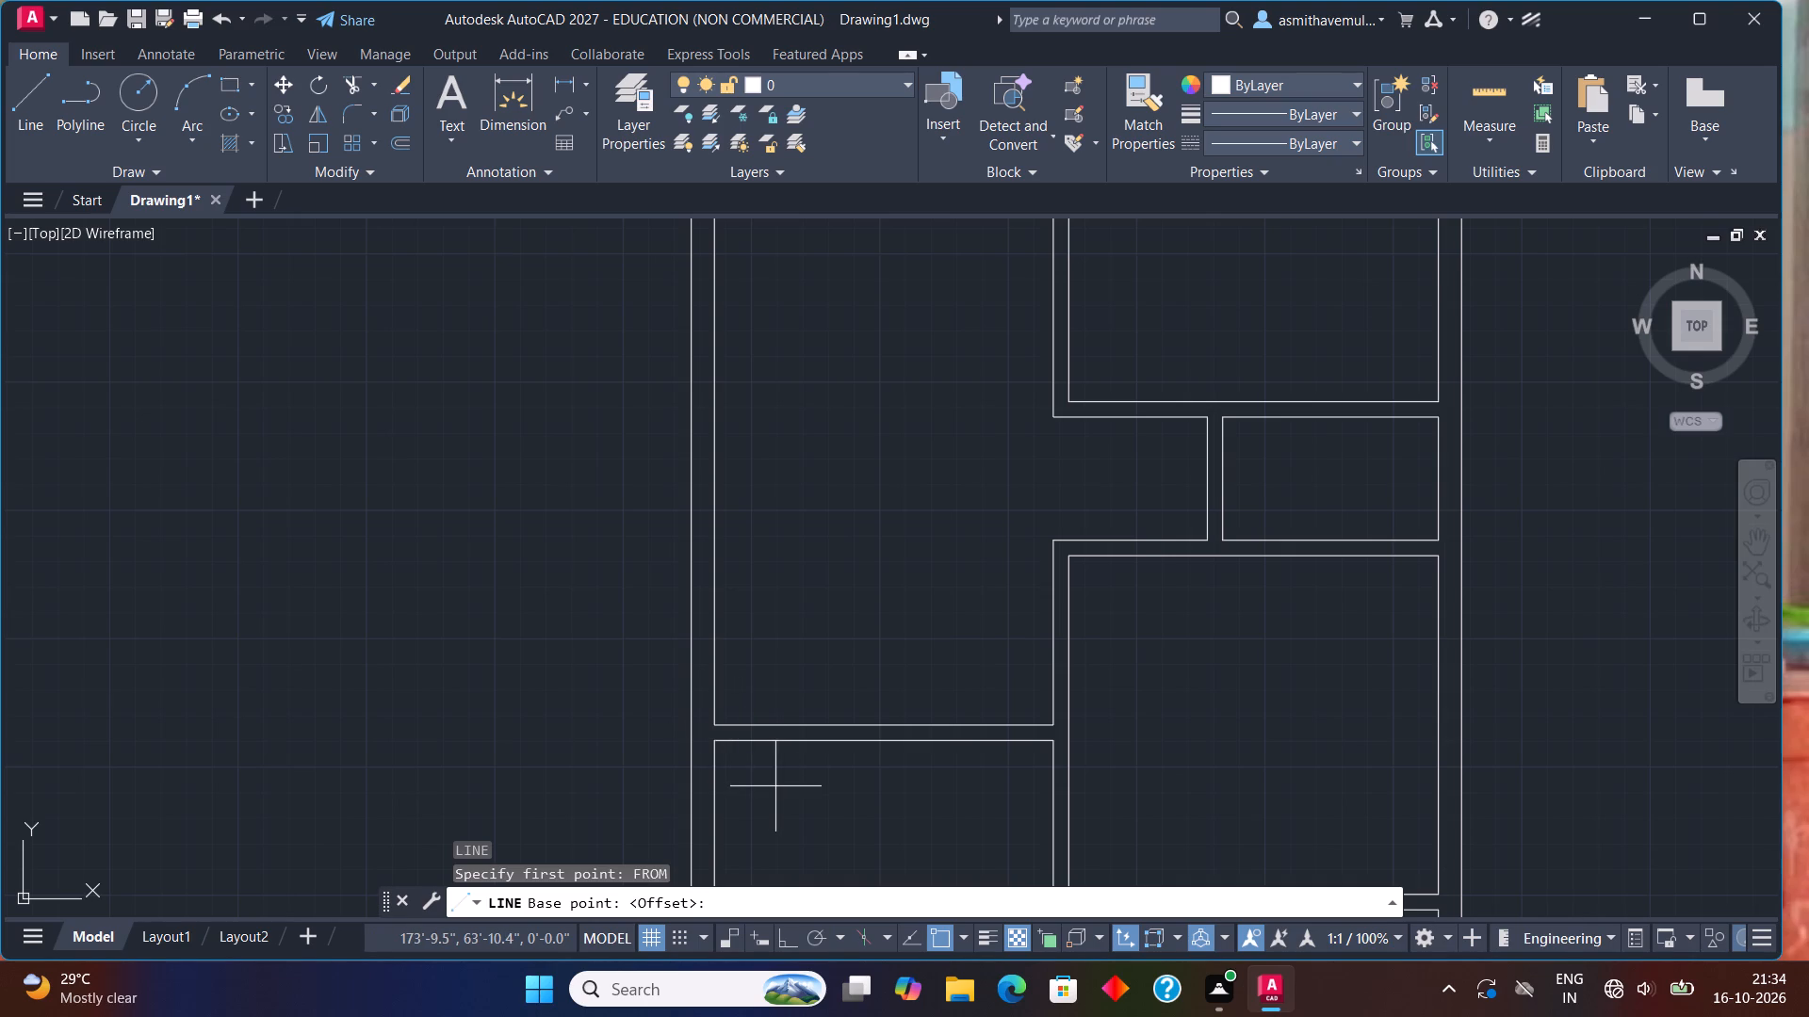
{"action": "type", "text": "@3"}
{"action": "type", "text": "\",0"}
{"action": "key", "text": "Return"}
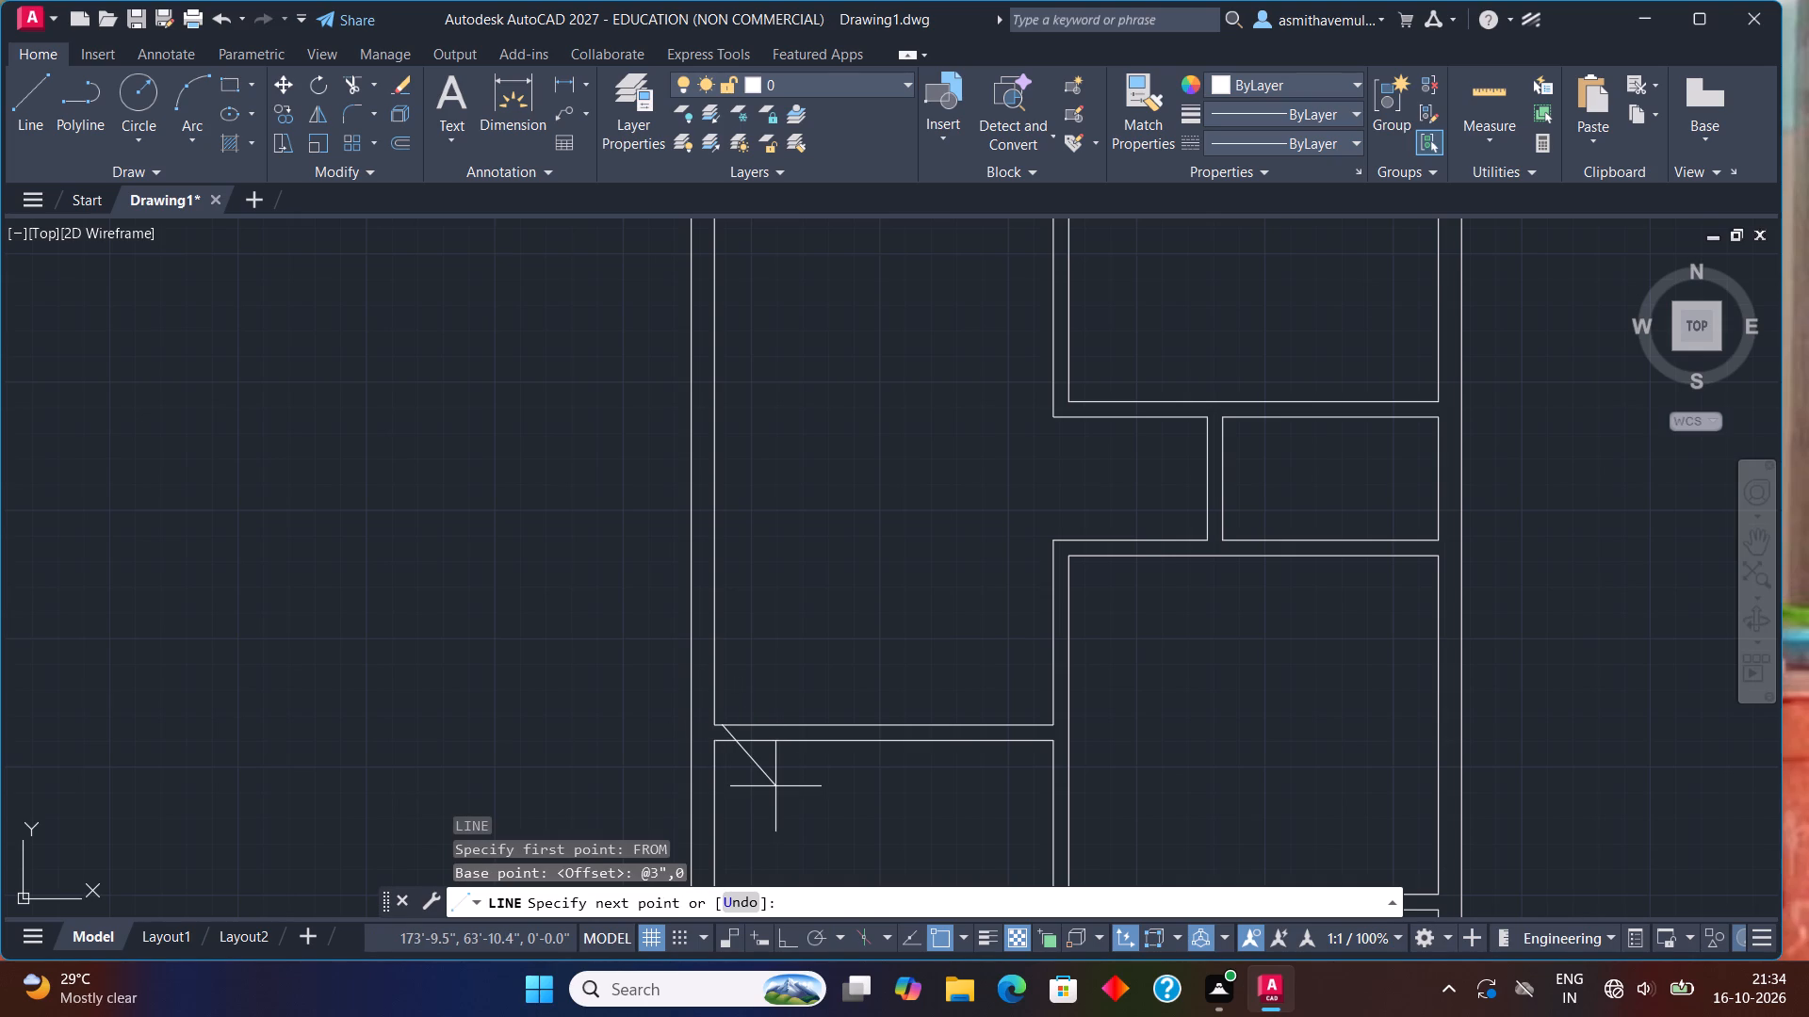
{"action": "key", "text": "F8"}
{"action": "scroll", "coordinate": [649, 749], "scroll_direction": "up", "scroll_amount": 1}
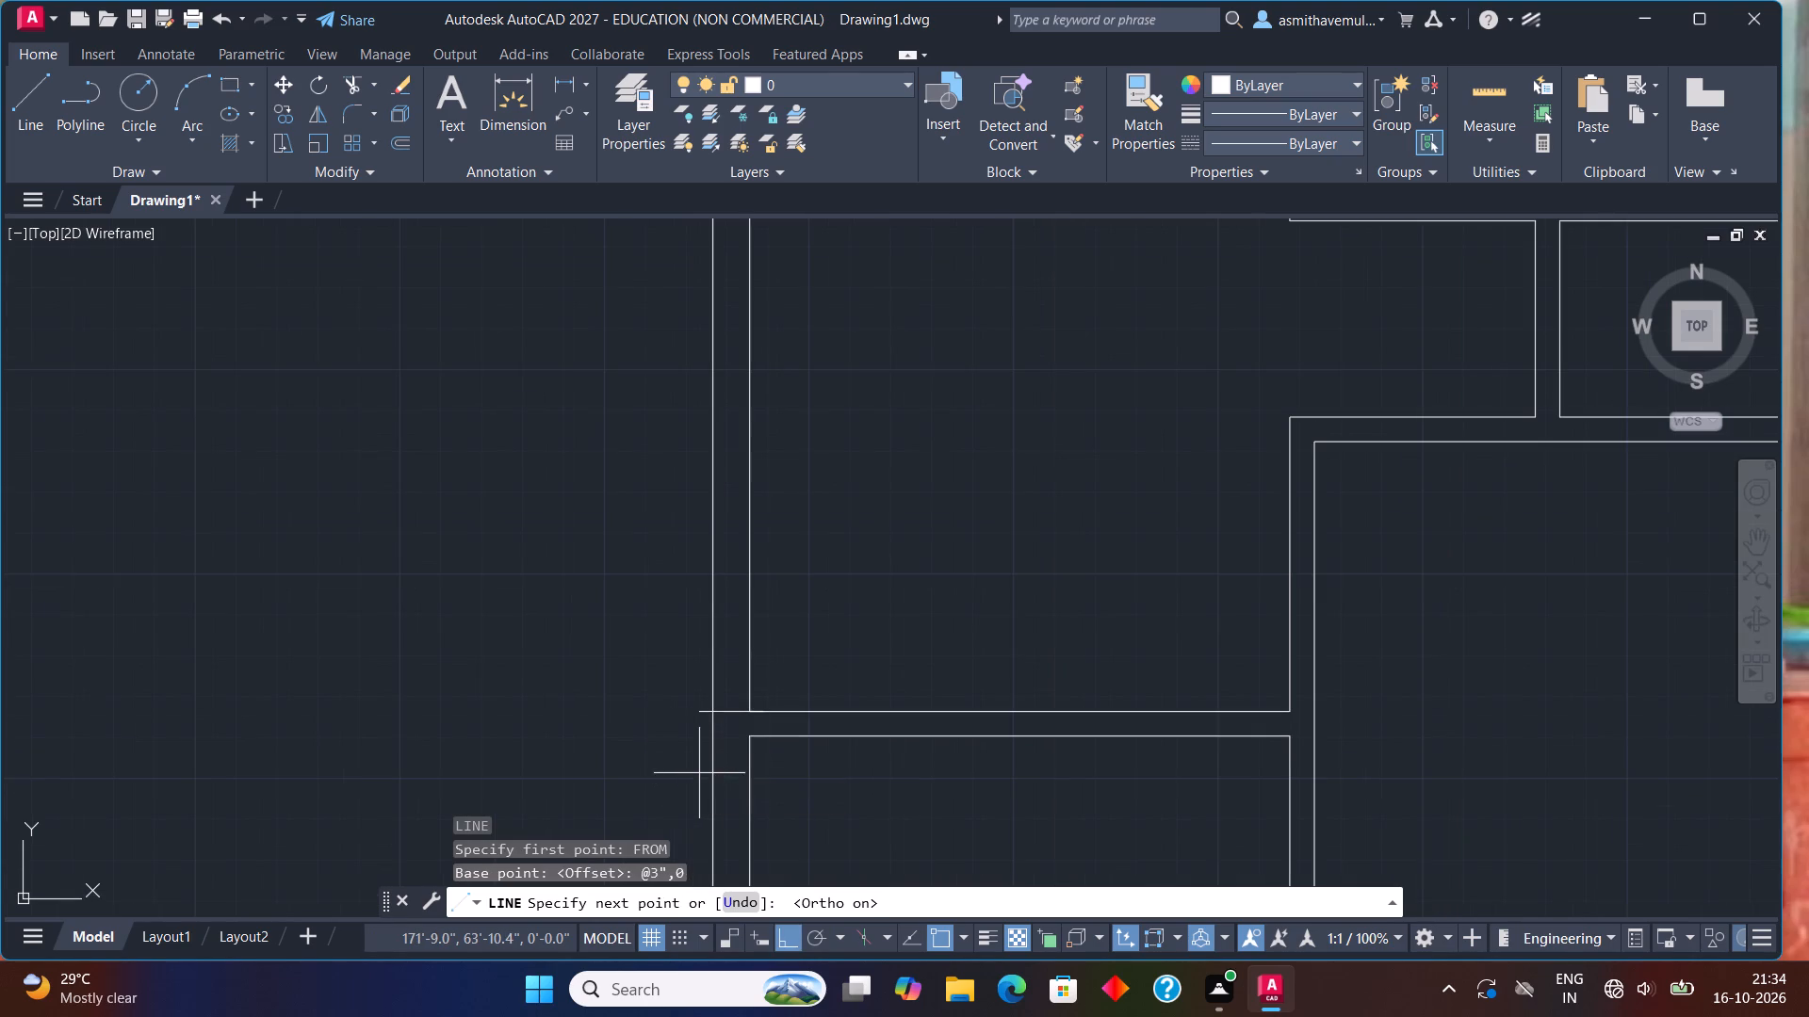
{"action": "left_click", "coordinate": [765, 738]}
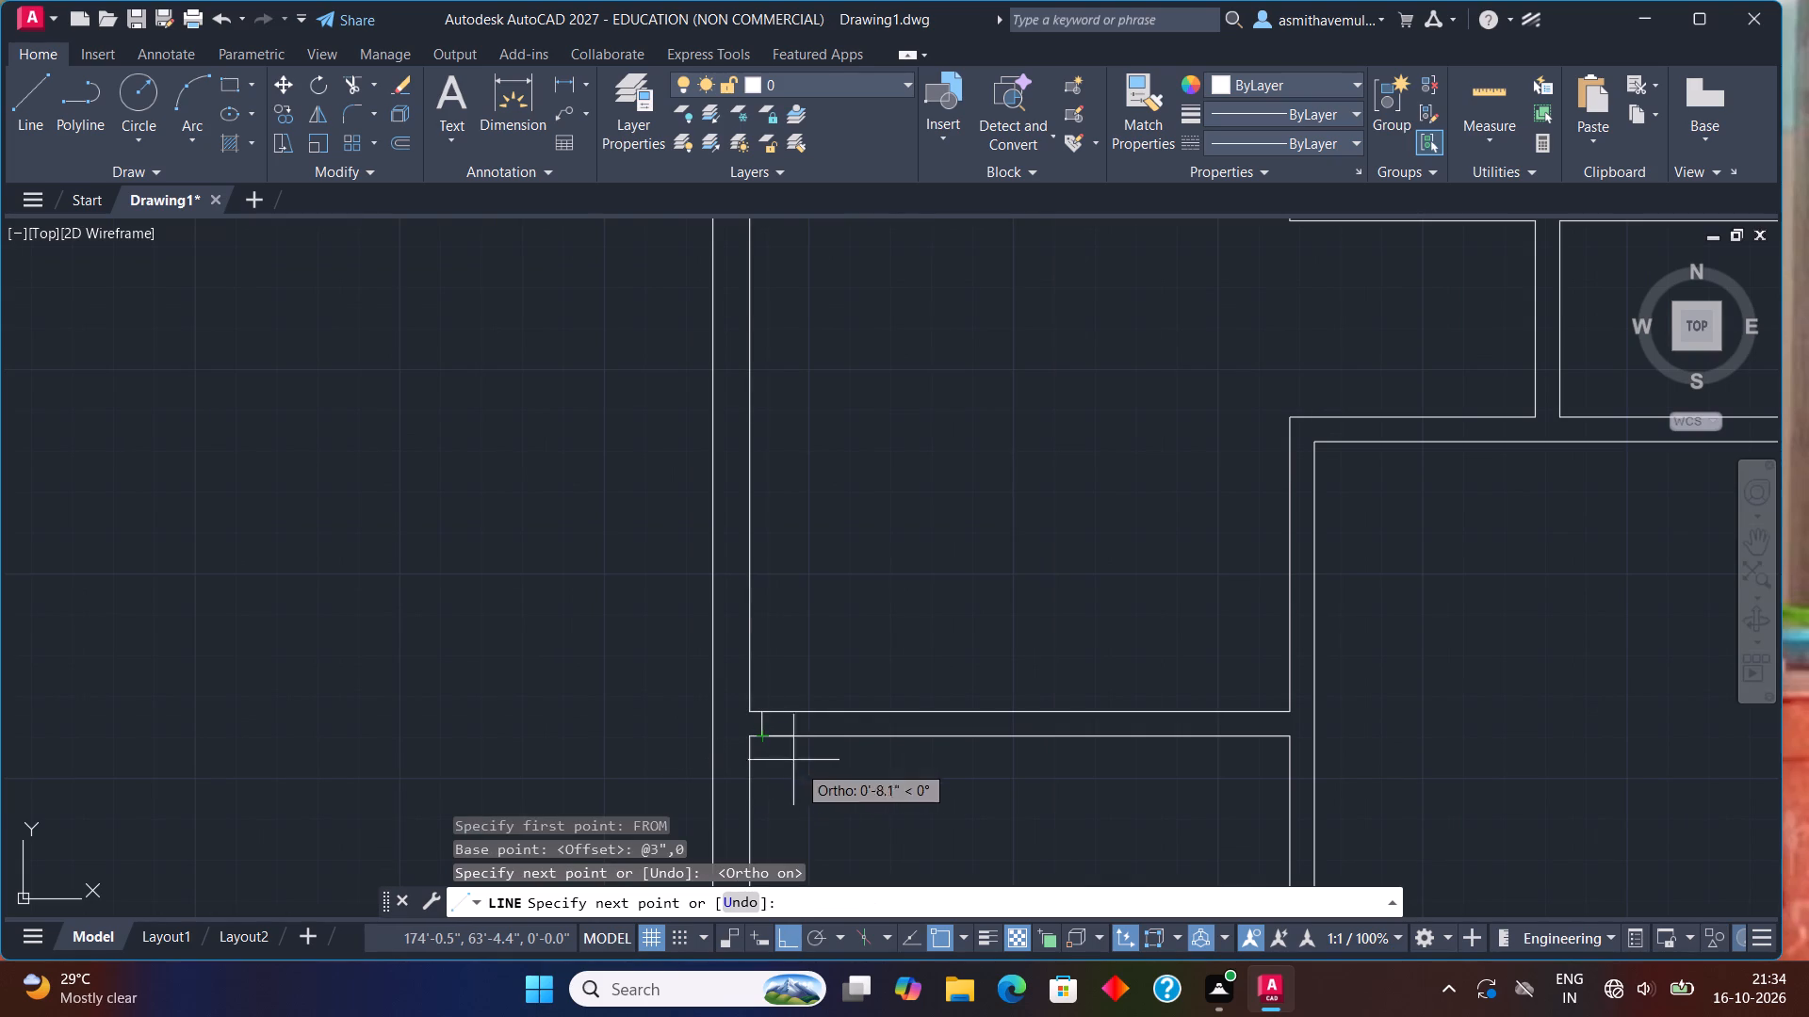
{"action": "key", "text": "Escape"}
Offset the short vertical line across the partition 3" eastward.
{"action": "key", "text": "o"}
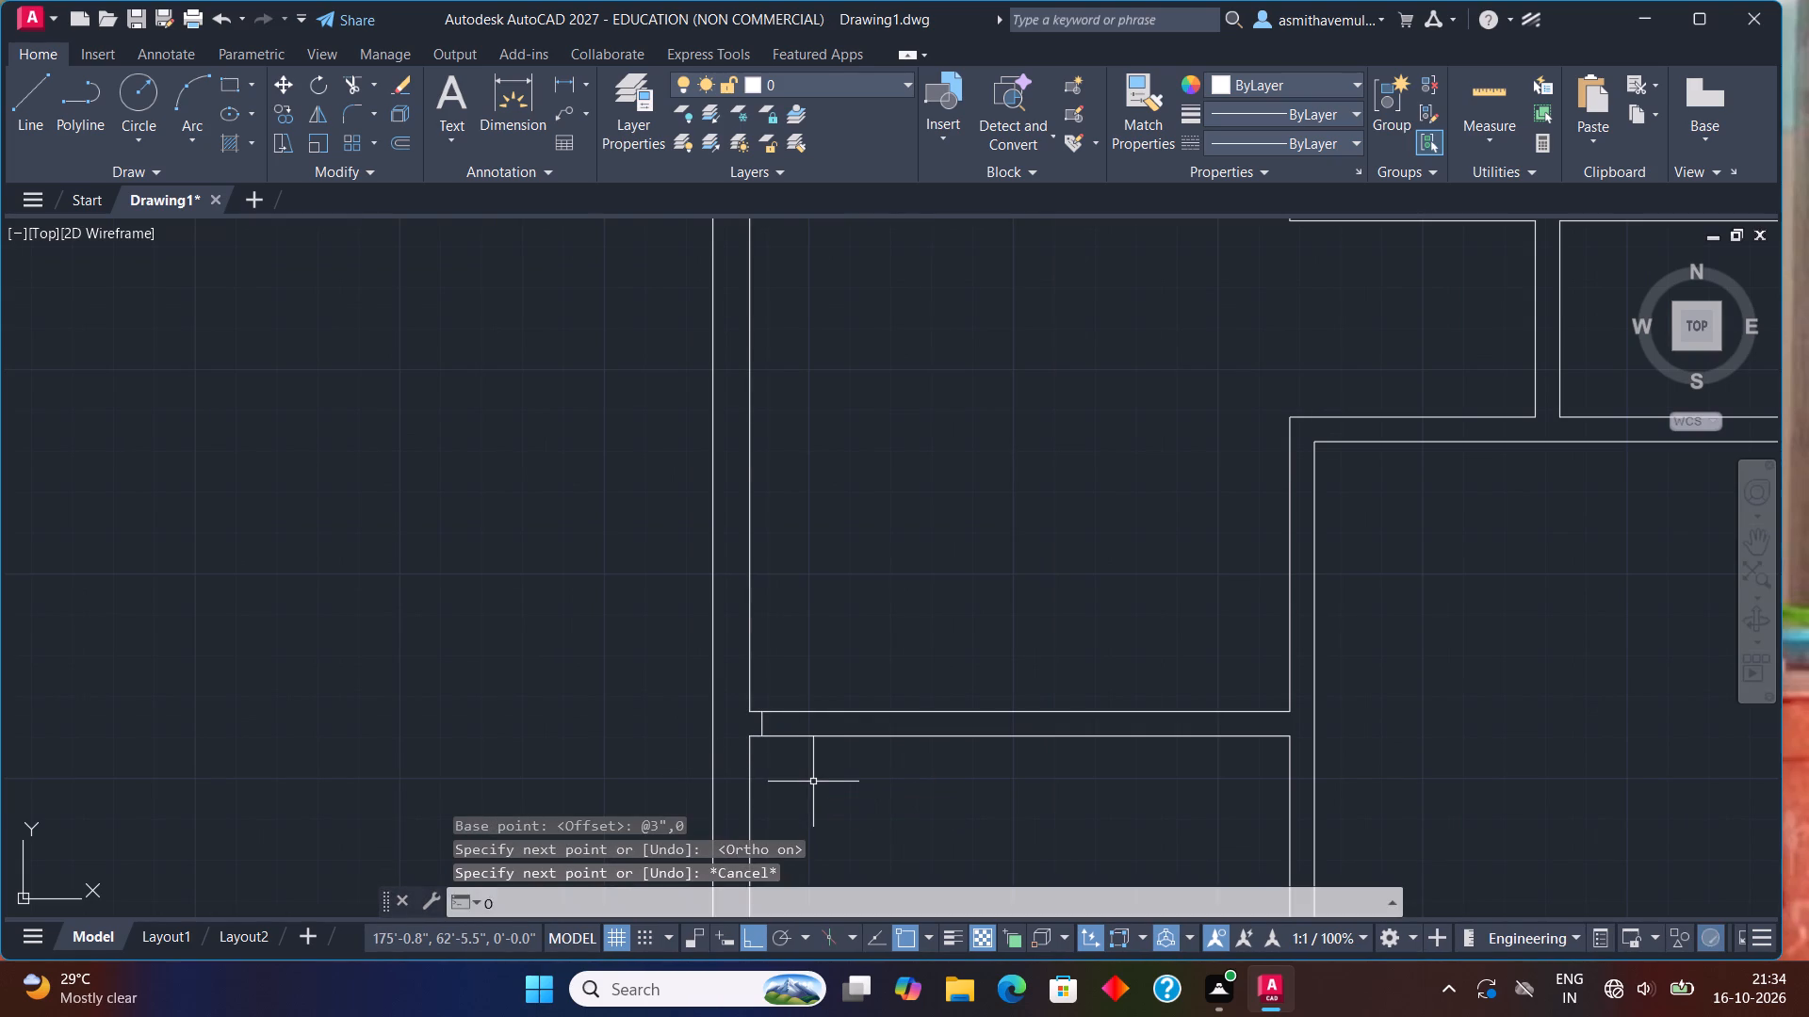
{"action": "key", "text": "Return"}
{"action": "key", "text": "3"}
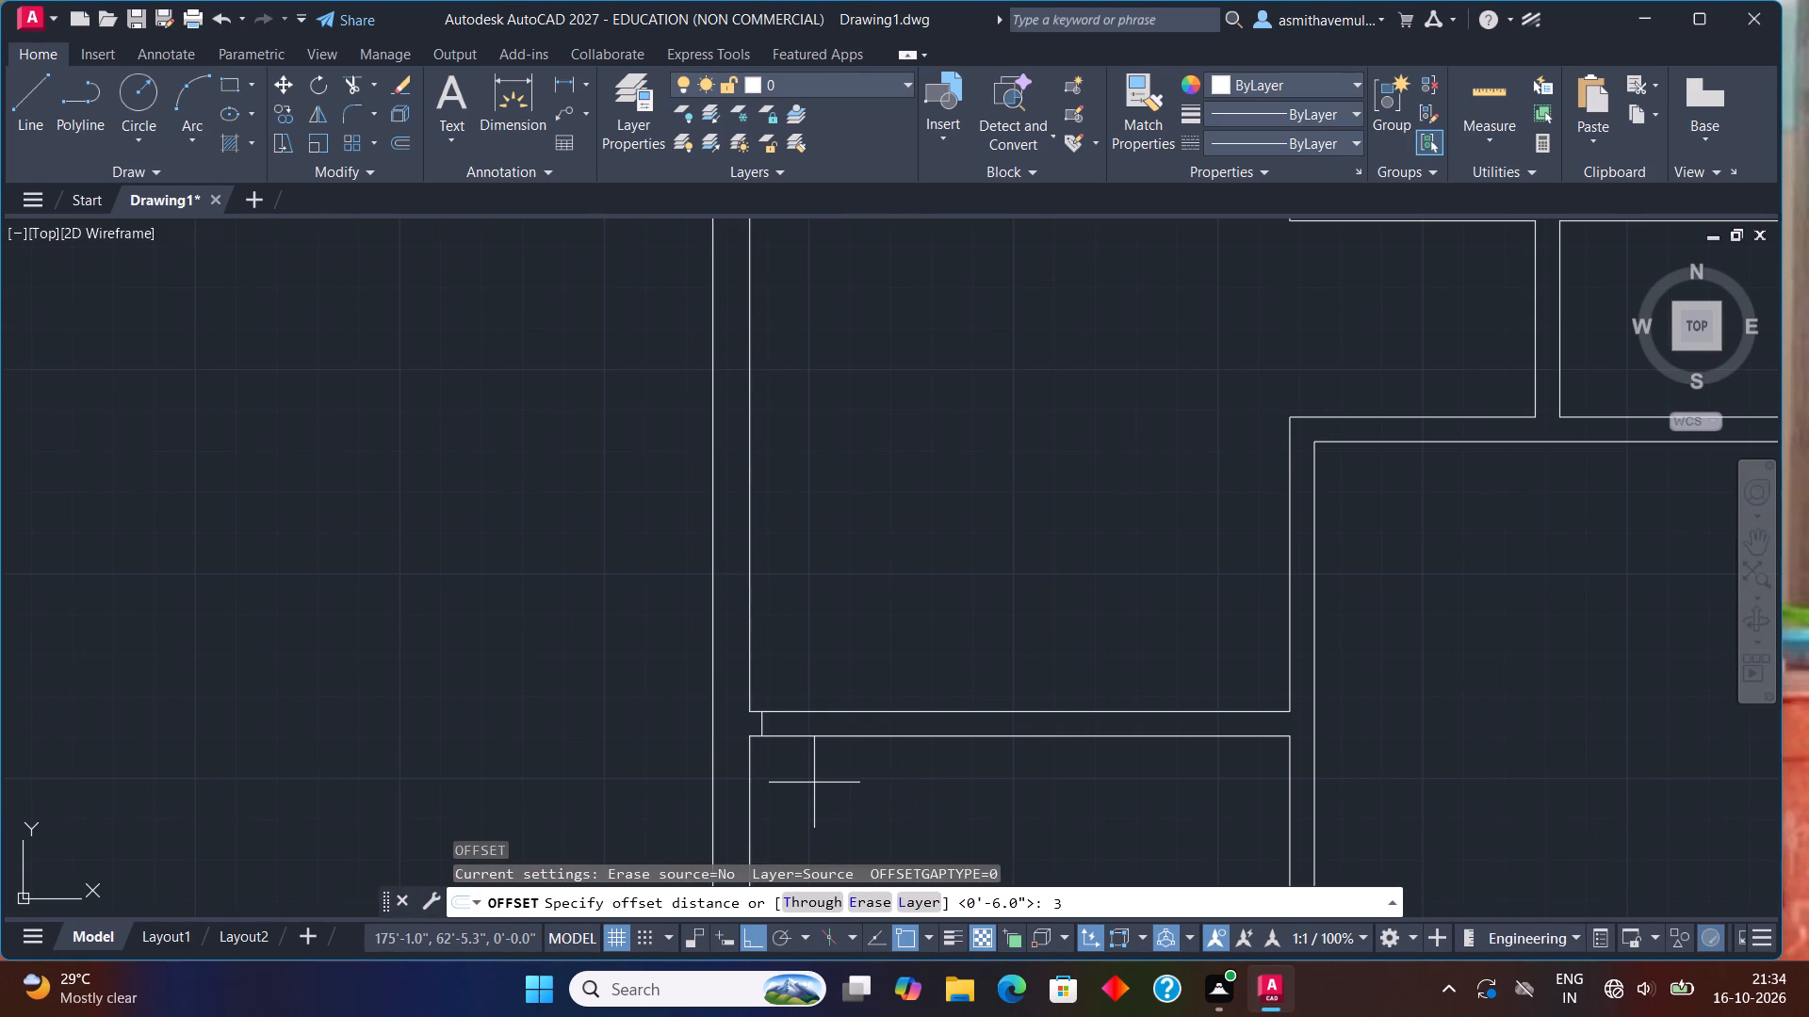
{"action": "key", "text": "shift+quotedbl"}
{"action": "key", "text": "Return"}
{"action": "scroll", "coordinate": [721, 718], "scroll_direction": "up", "scroll_amount": 1}
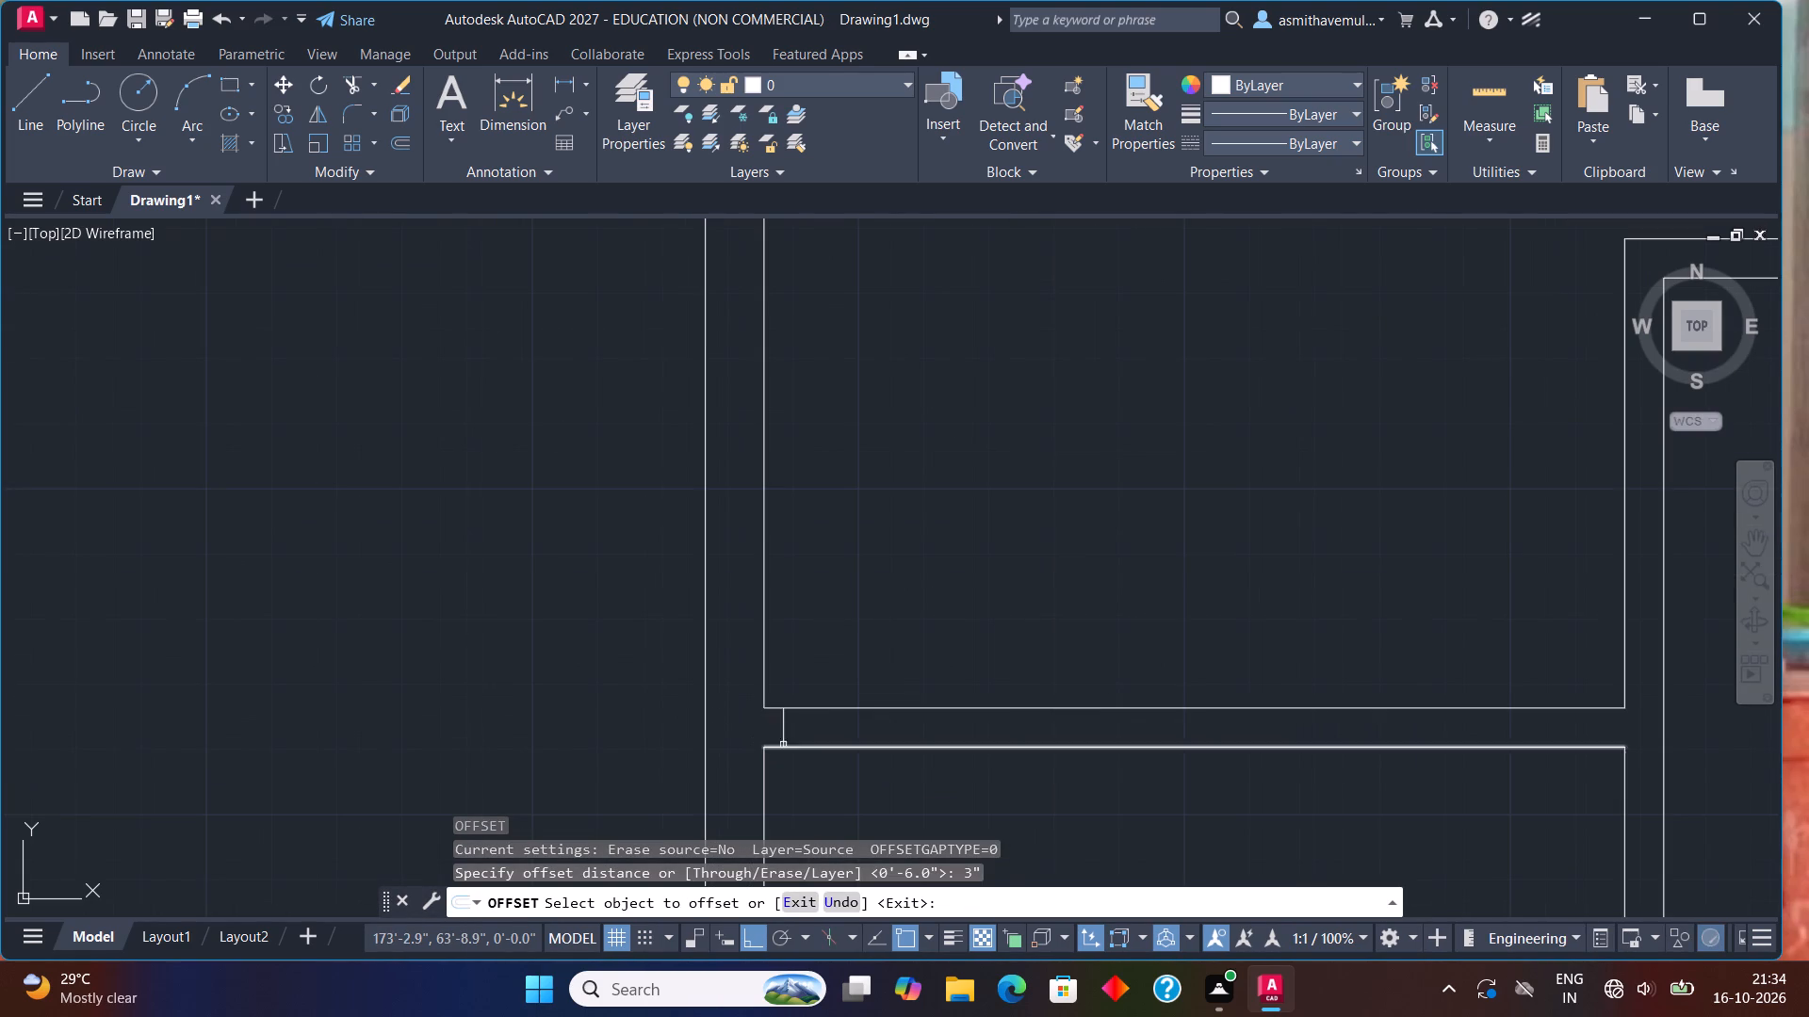
{"action": "left_click", "coordinate": [785, 739]}
{"action": "left_click", "coordinate": [839, 742]}
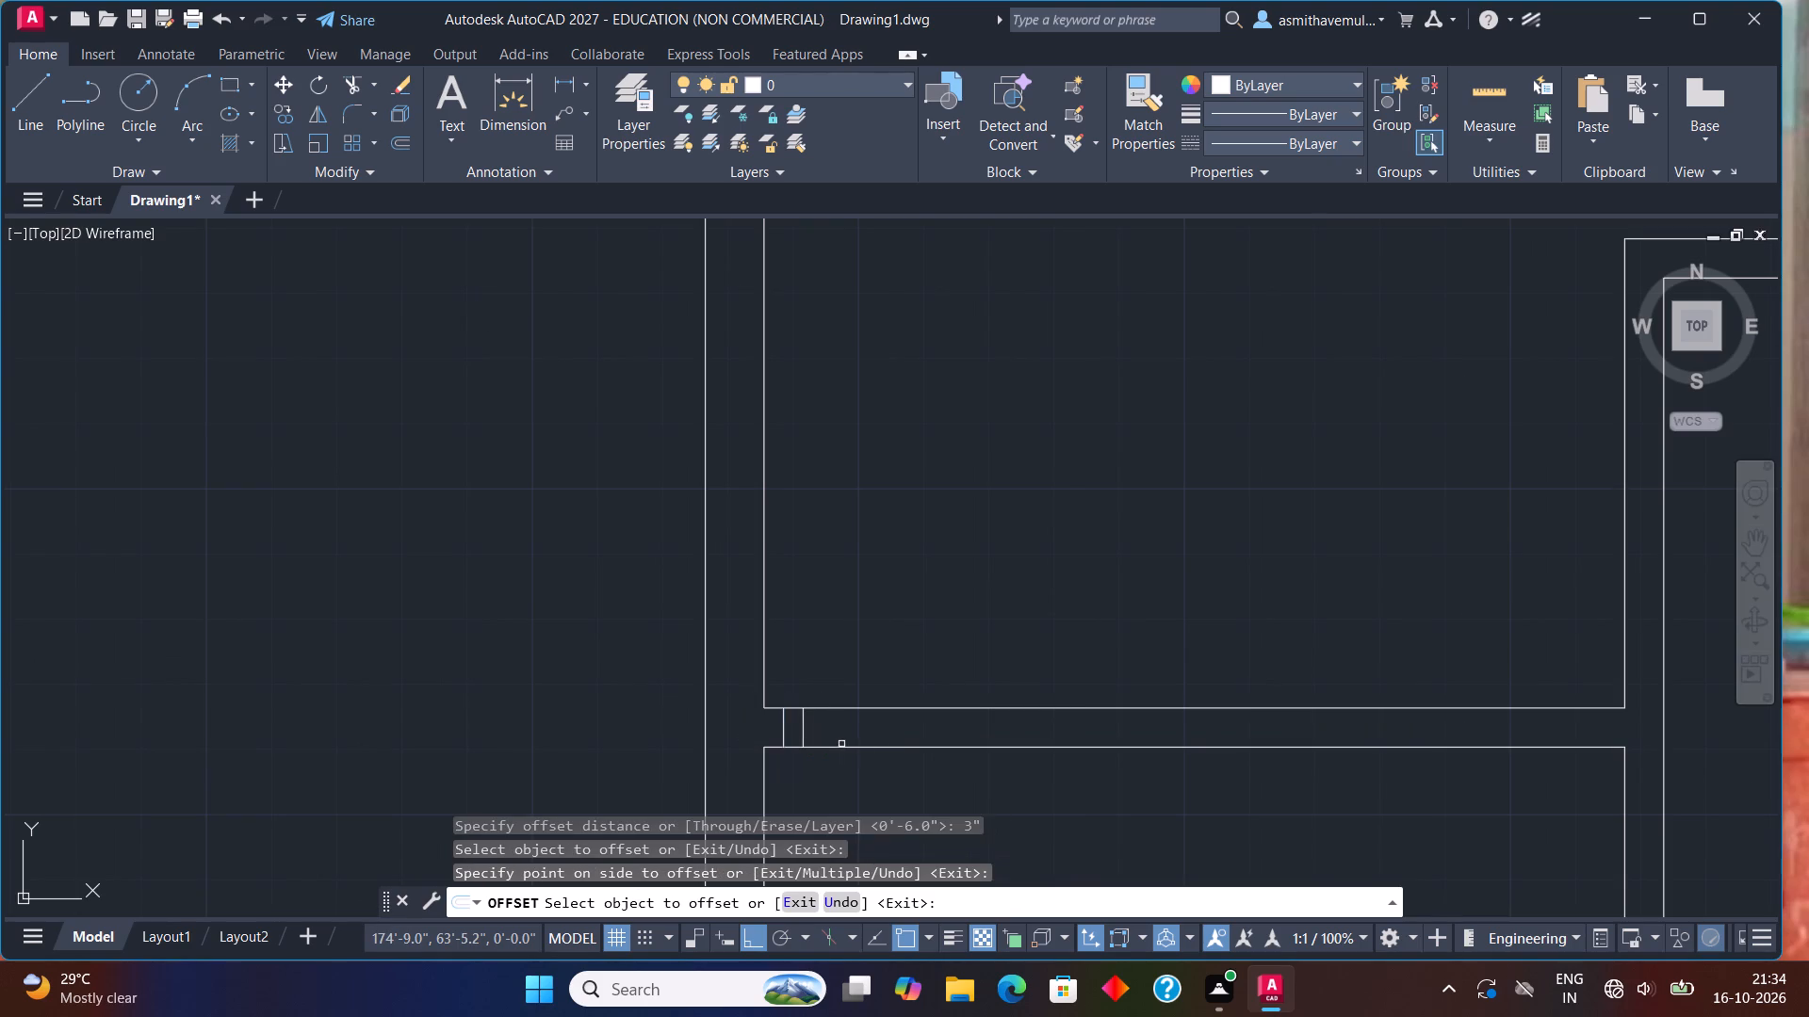
{"action": "key", "text": "Escape"}
Offset the eastern of the two short lines across the partition 3' eastward to mark the door opening's width.
{"action": "key", "text": "o"}
{"action": "key", "text": "Return"}
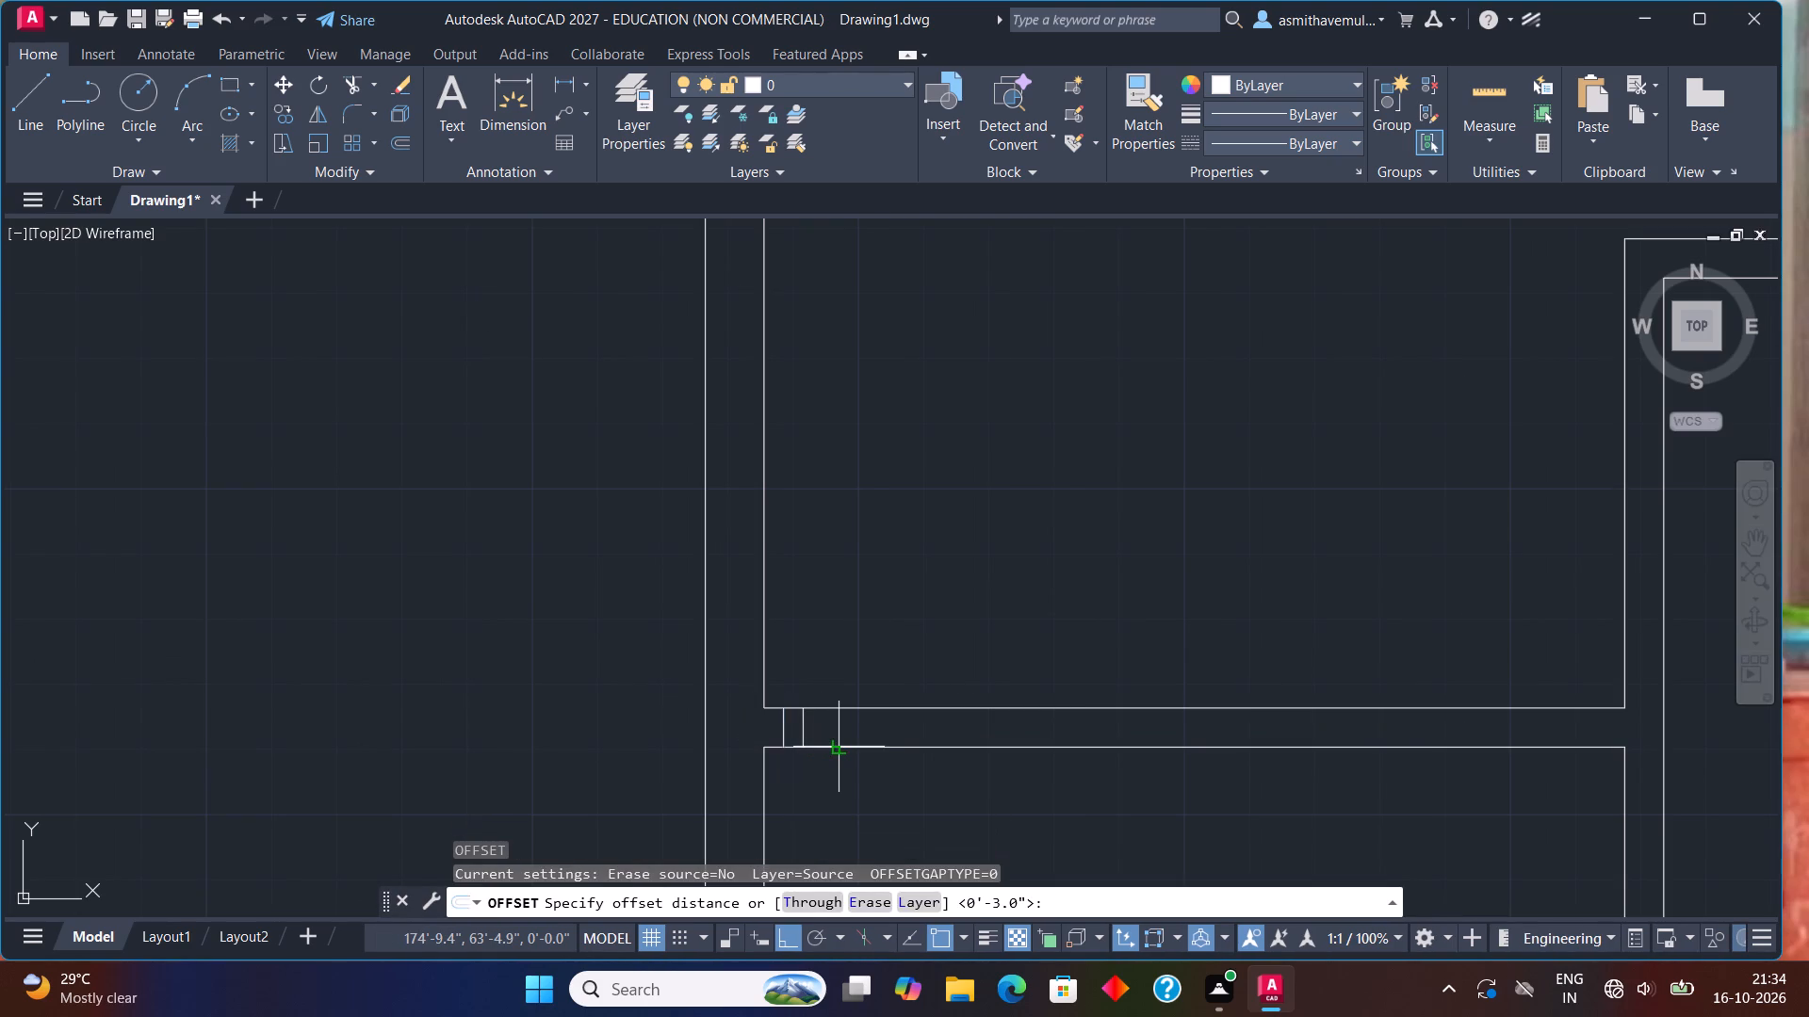
{"action": "type", "text": "3'"}
{"action": "key", "text": "Return"}
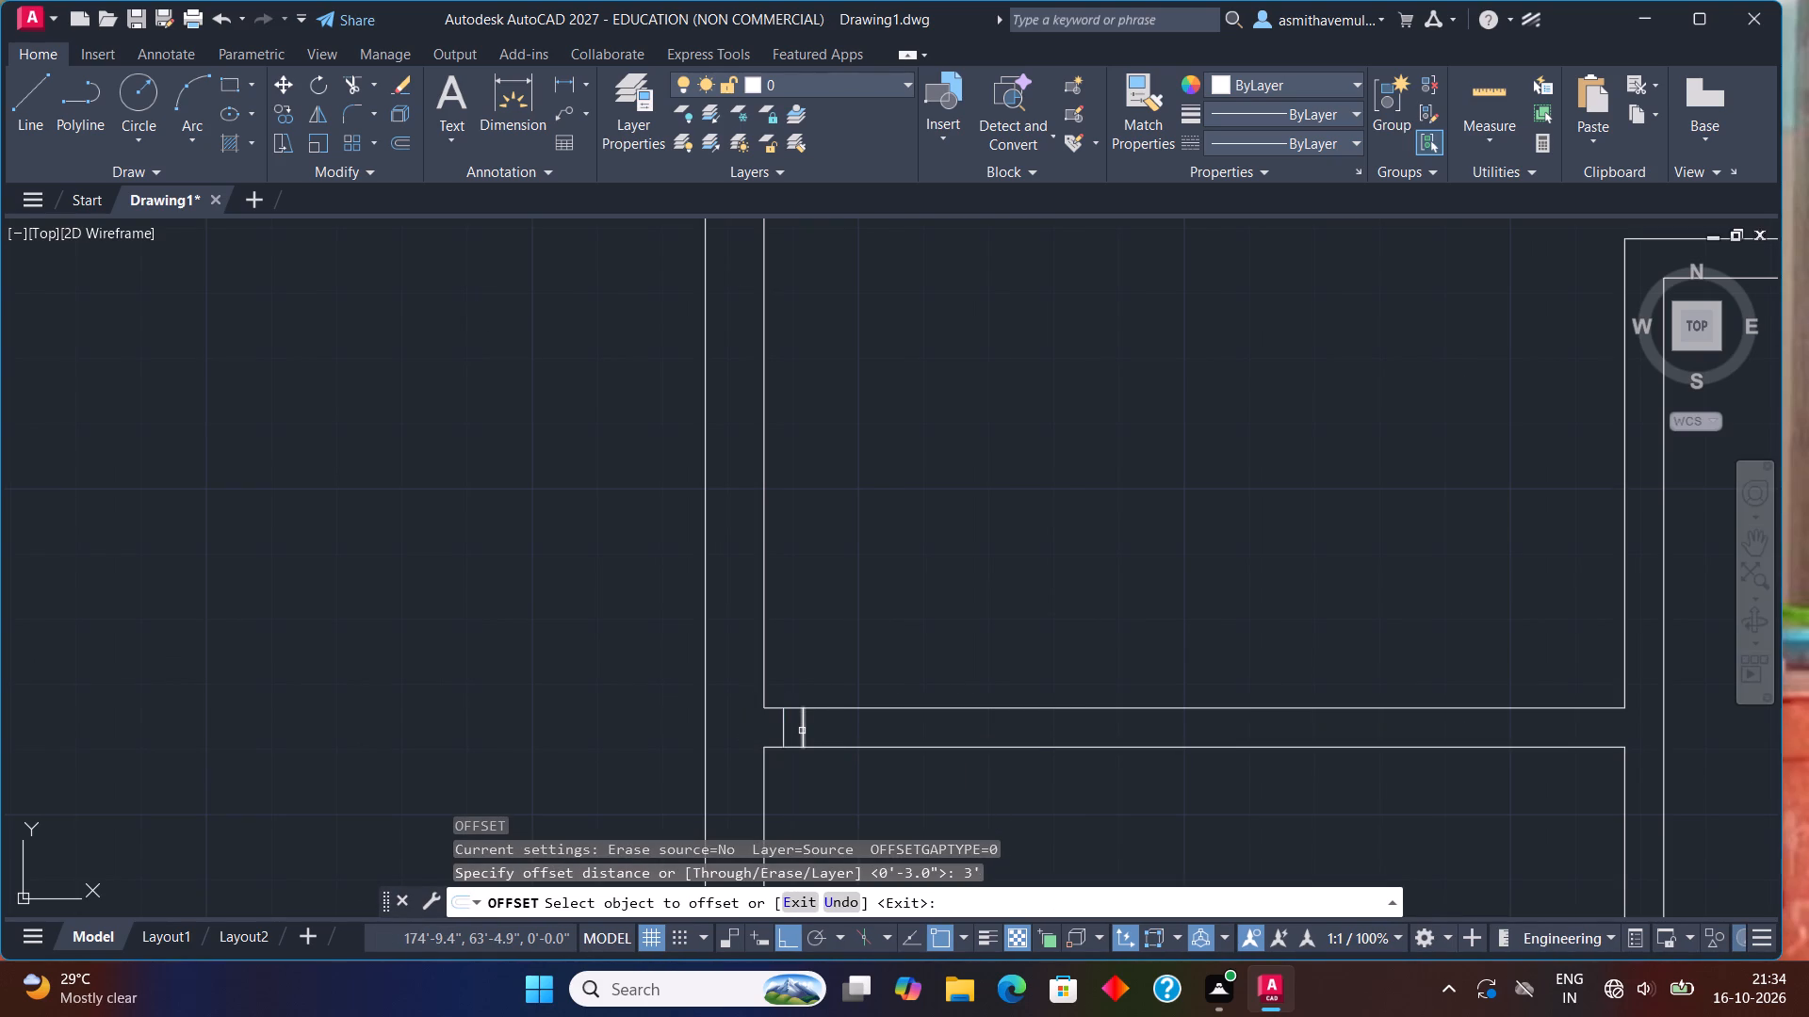
{"action": "left_click", "coordinate": [801, 731]}
{"action": "left_click", "coordinate": [832, 742]}
{"action": "key", "text": "Escape"}
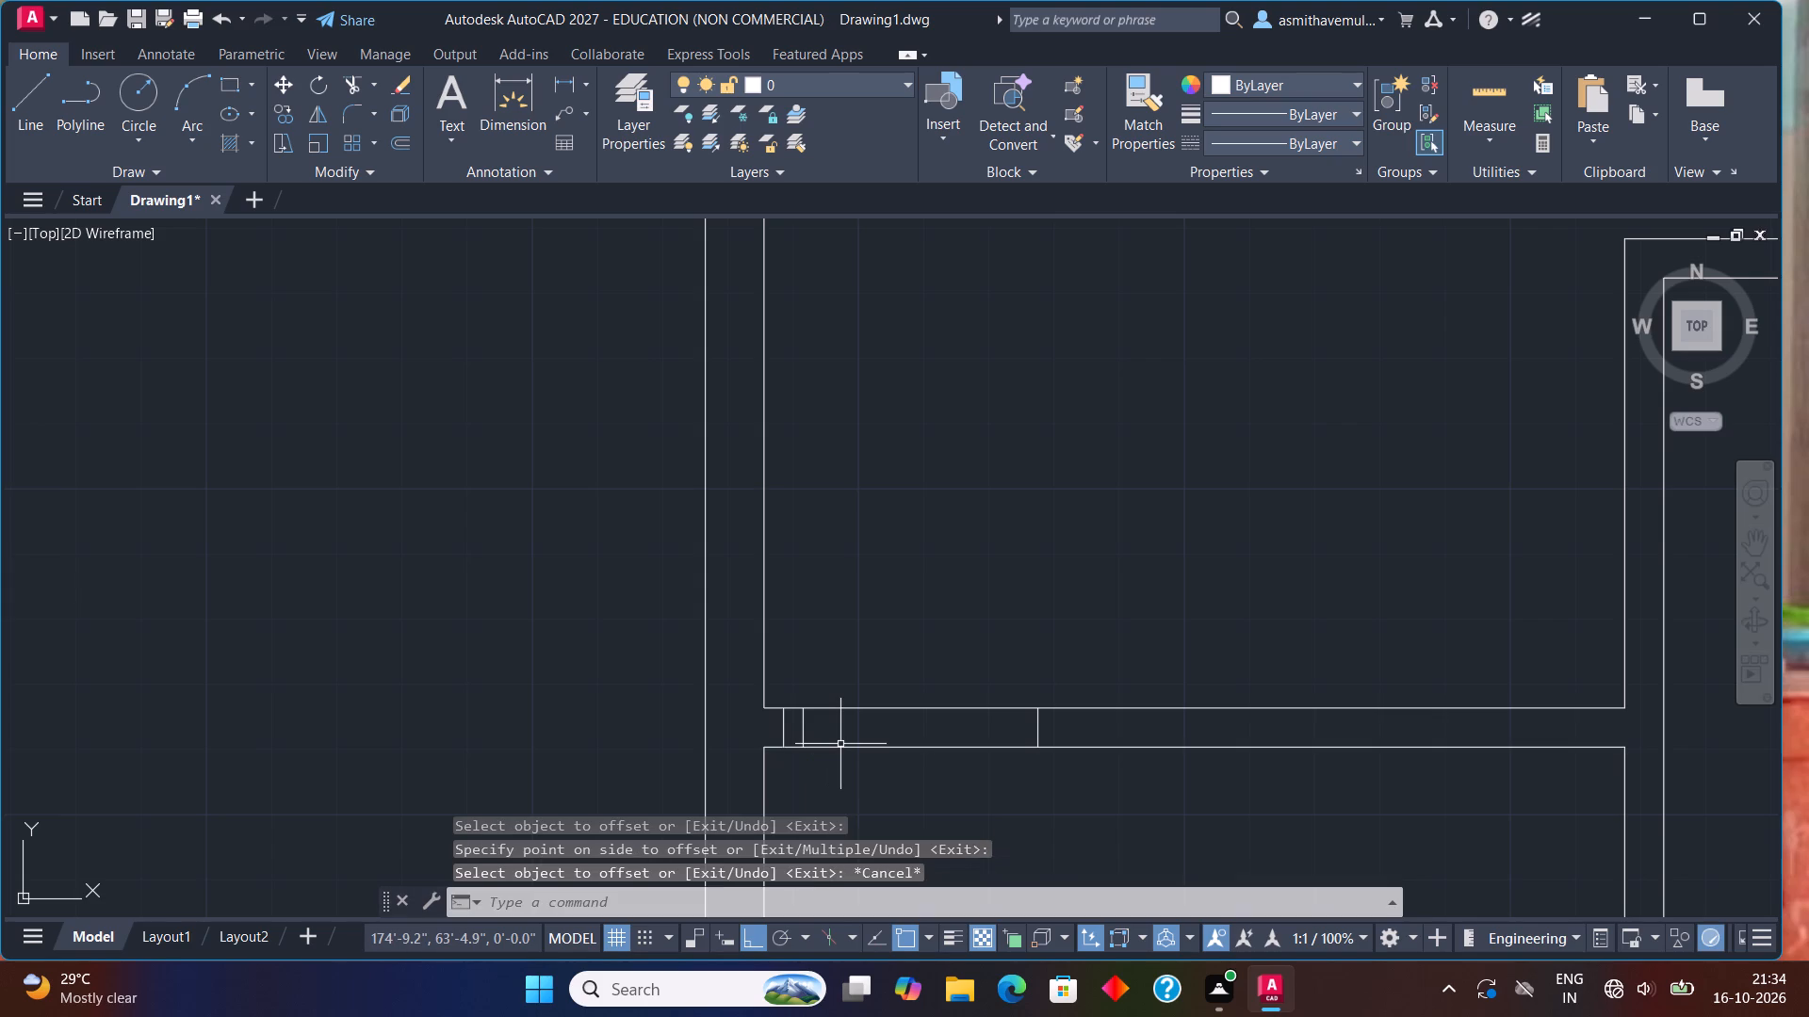
Offset the short line at the east side of the door opening 3" eastward to form the second jamb.
{"action": "key", "text": "o"}
{"action": "key", "text": "Return"}
{"action": "key", "text": "3"}
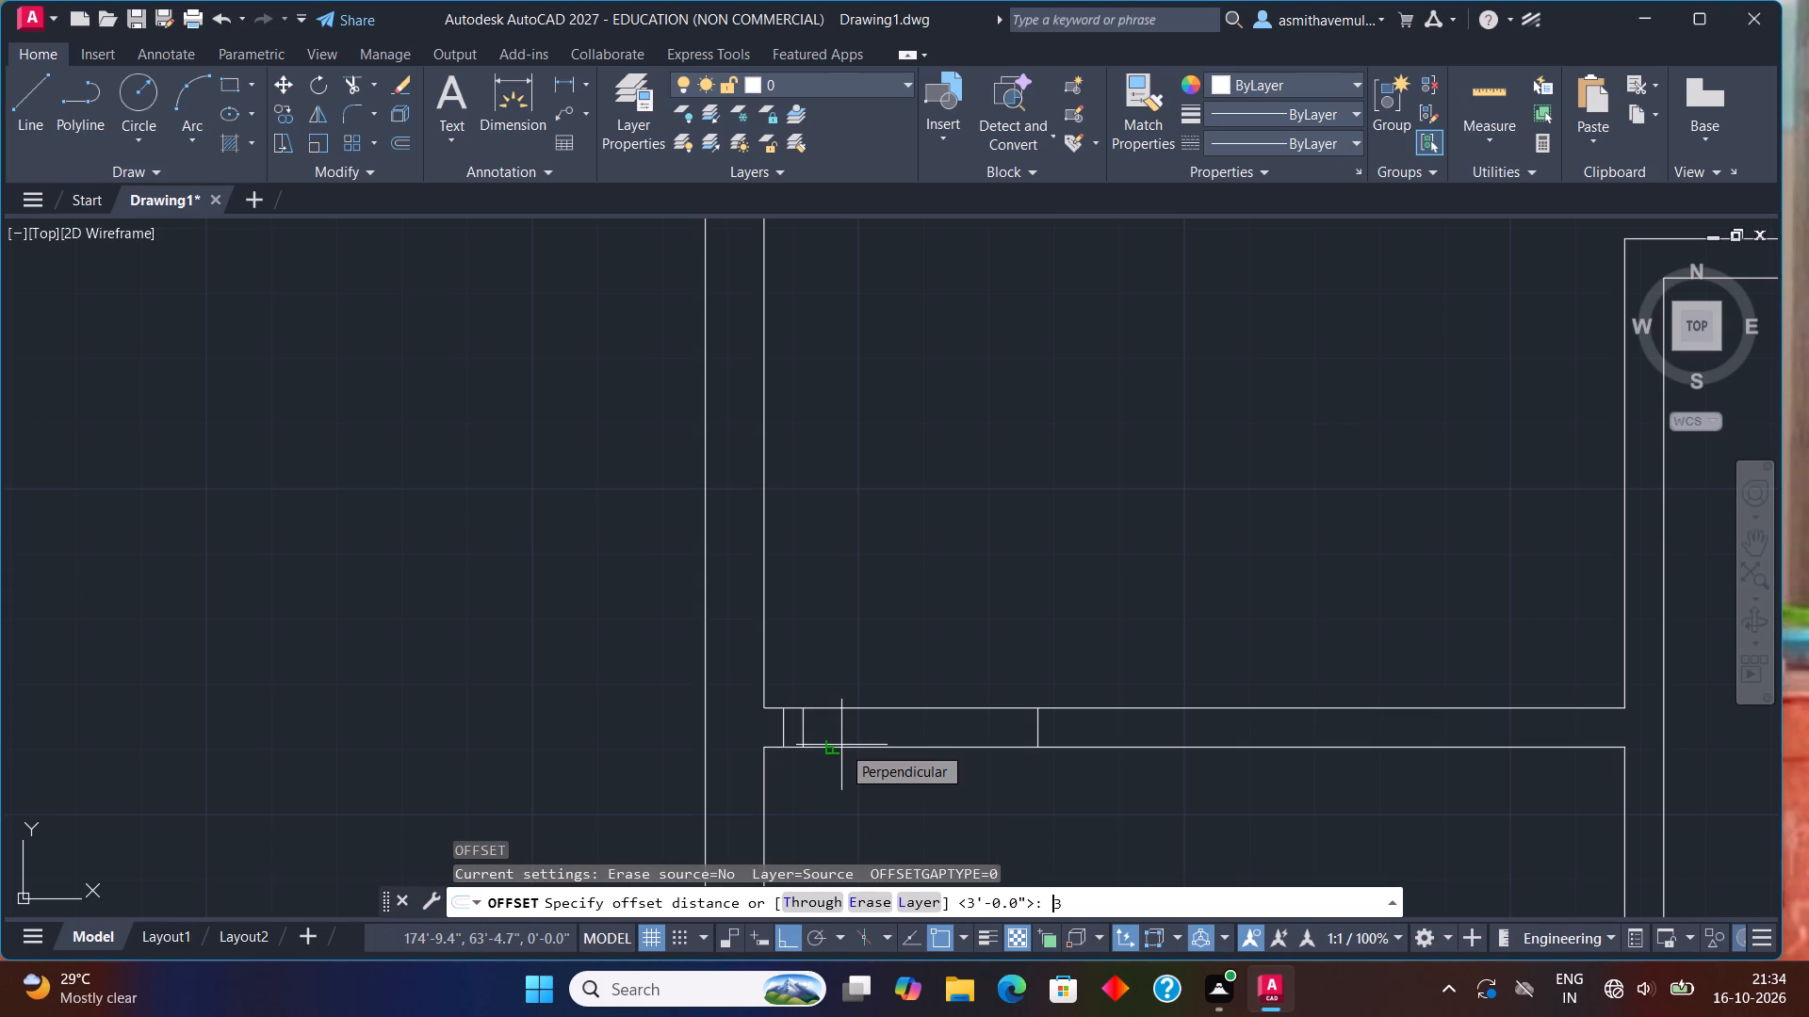
{"action": "key", "text": "shift+quotedbl"}
{"action": "key", "text": "Return"}
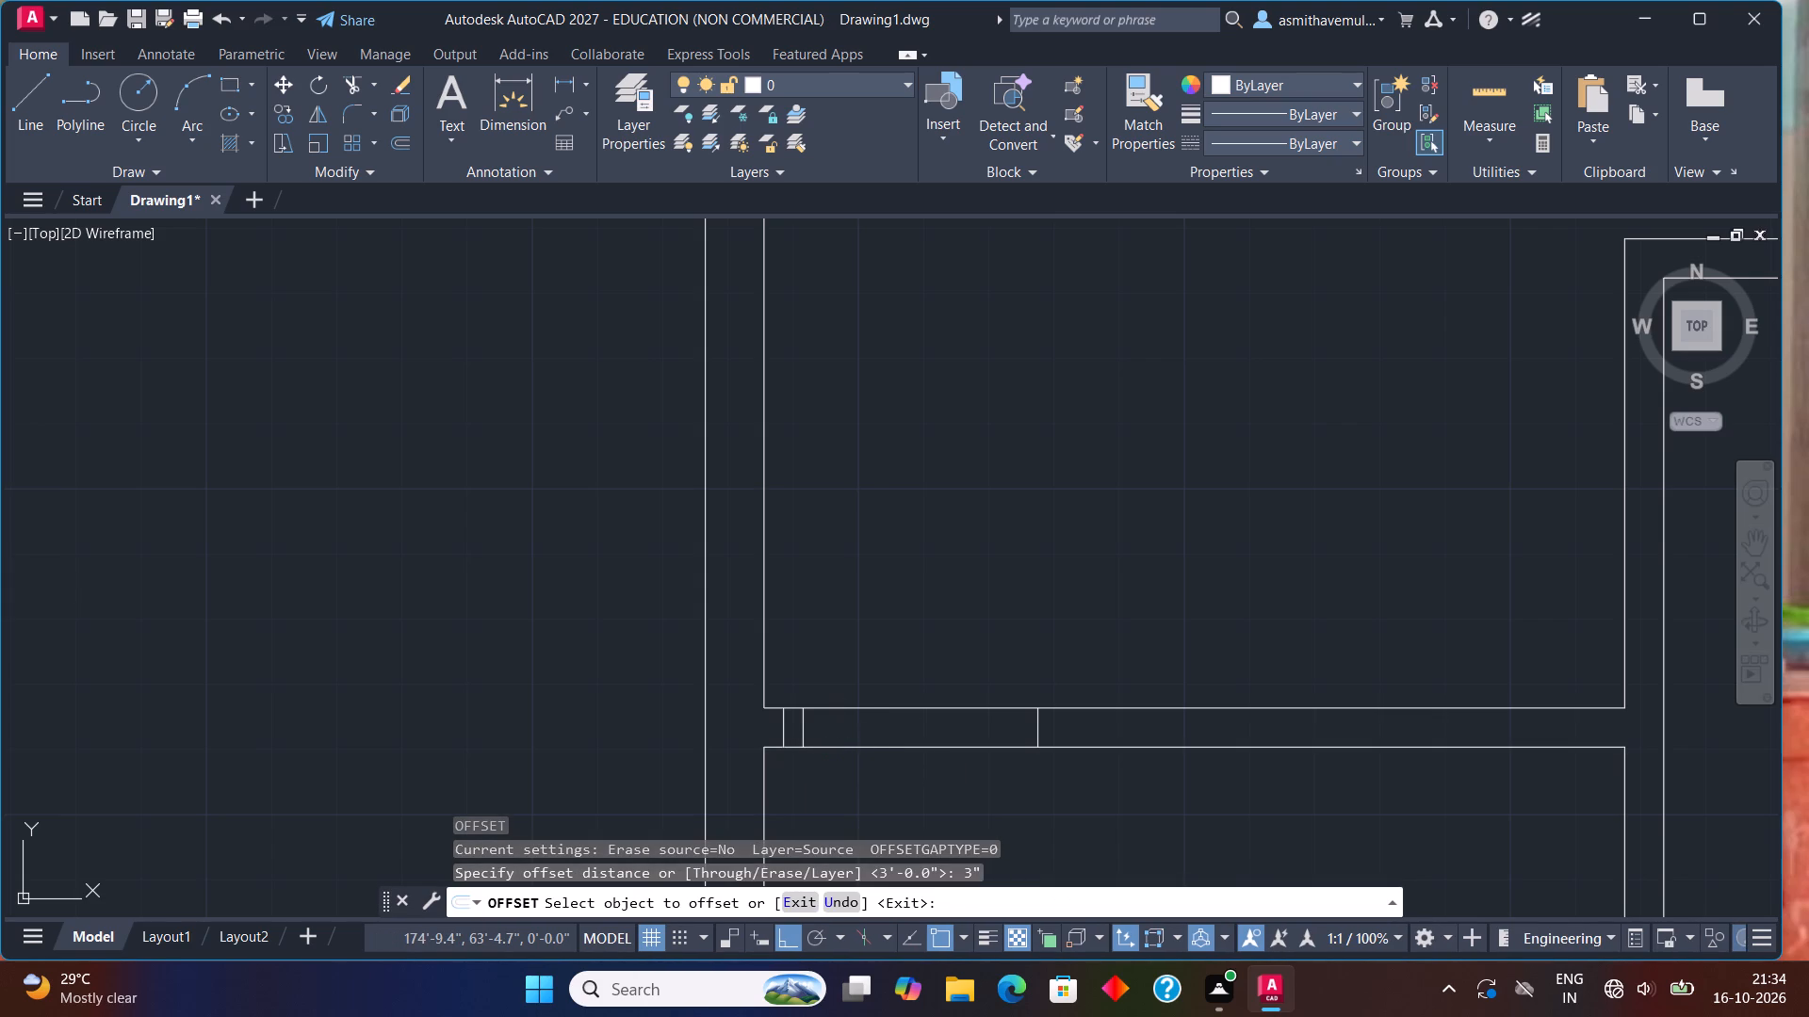
{"action": "left_click", "coordinate": [1038, 724]}
{"action": "left_click", "coordinate": [1067, 730]}
{"action": "key", "text": "Escape"}
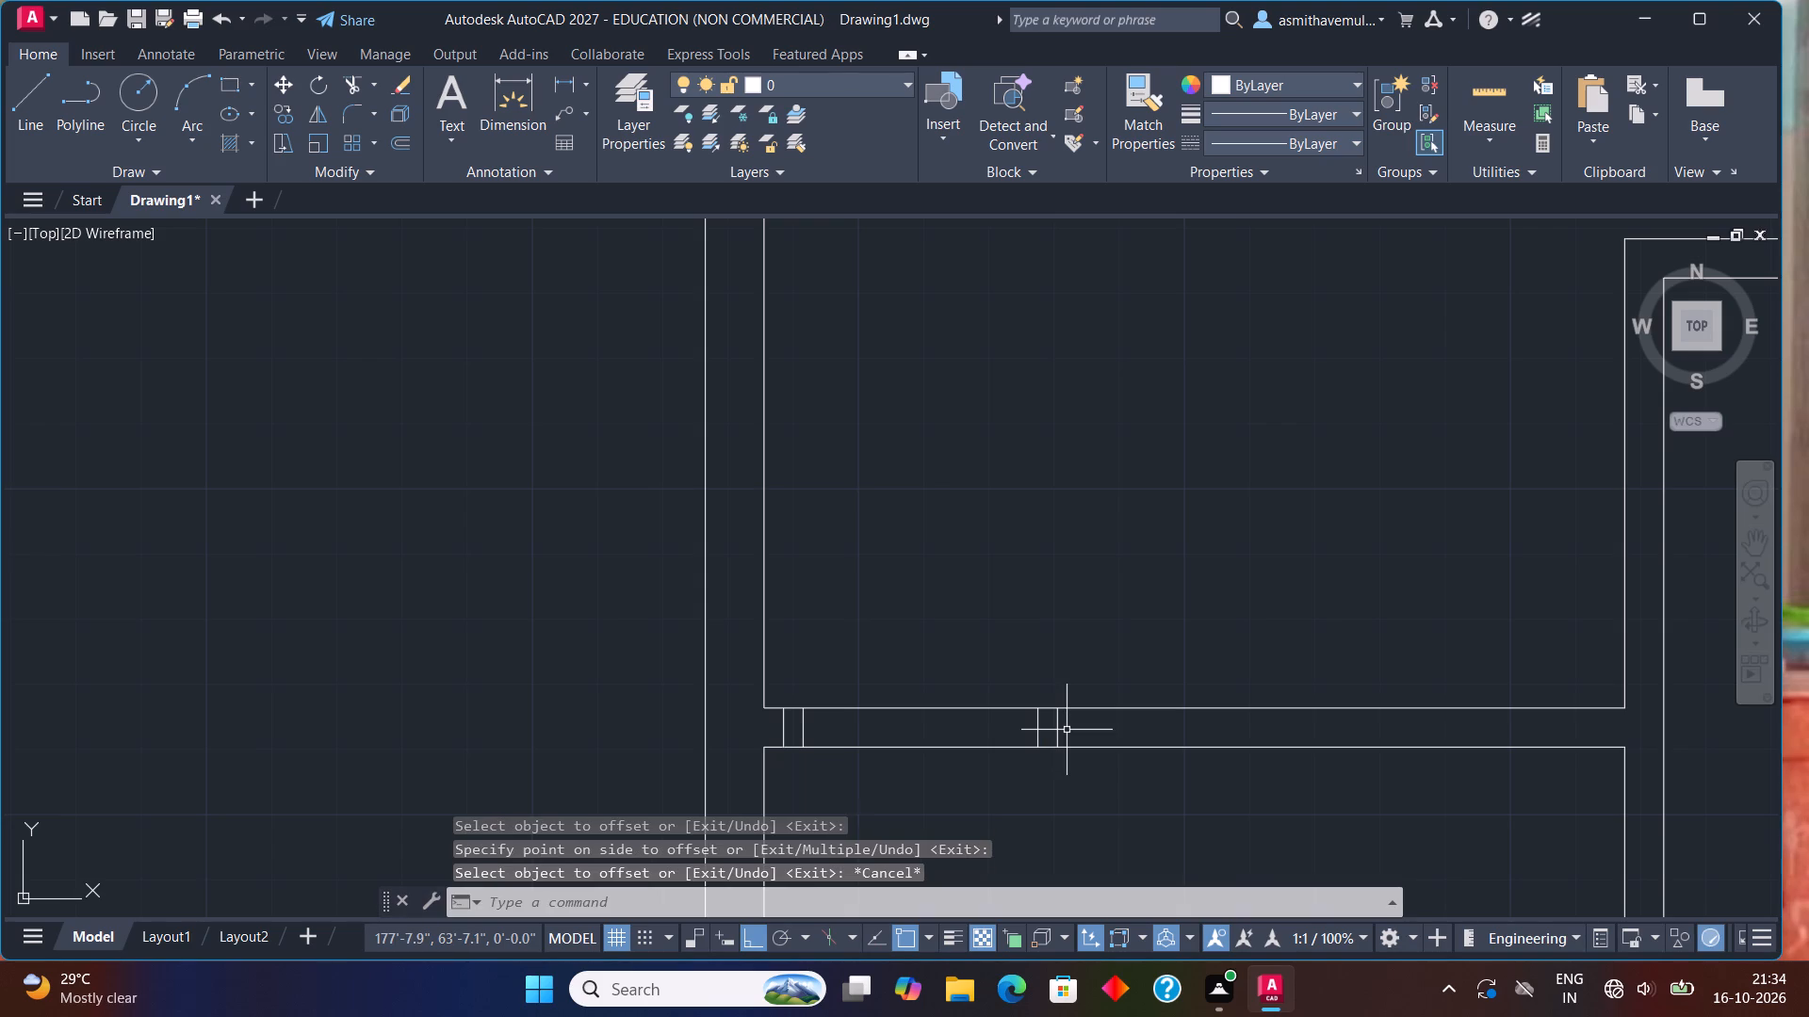
Trim both partition lines between the two jambs to open the doorway.
{"action": "type", "text": "TRIM"}
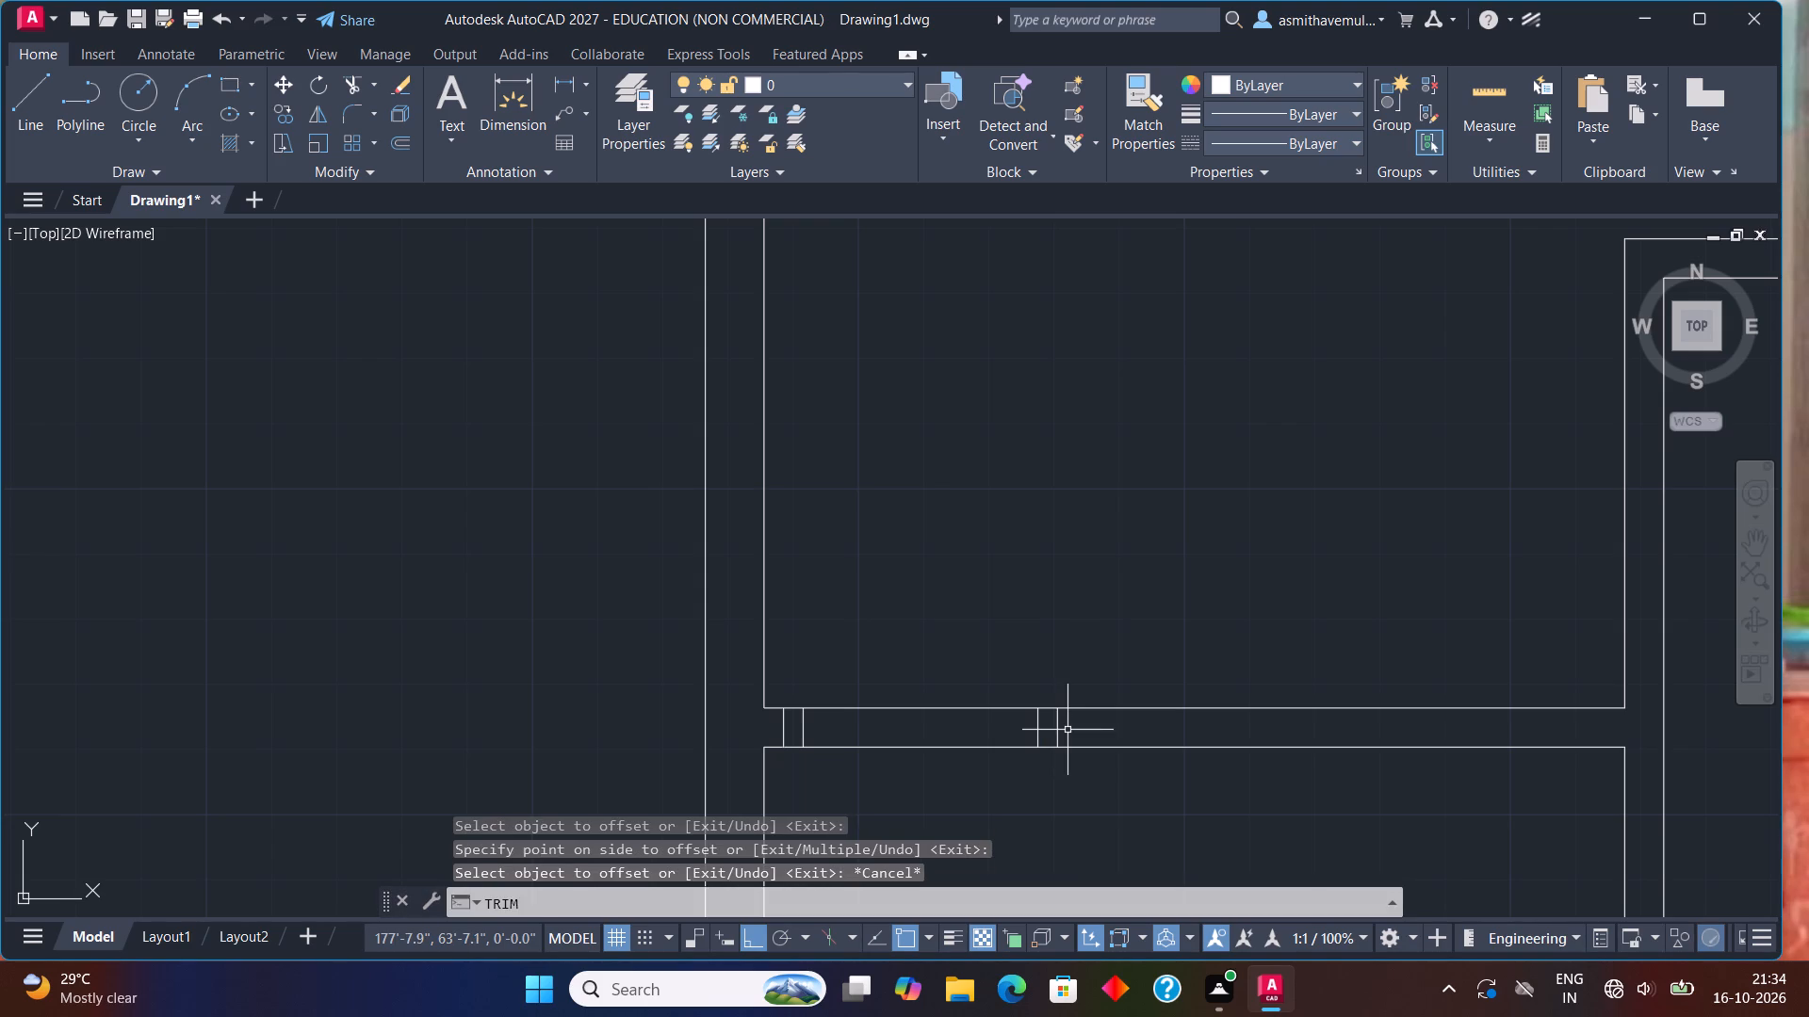
{"action": "key", "text": "Return"}
{"action": "left_click_drag", "start_coordinate": [1009, 754], "coordinate": [988, 649]}
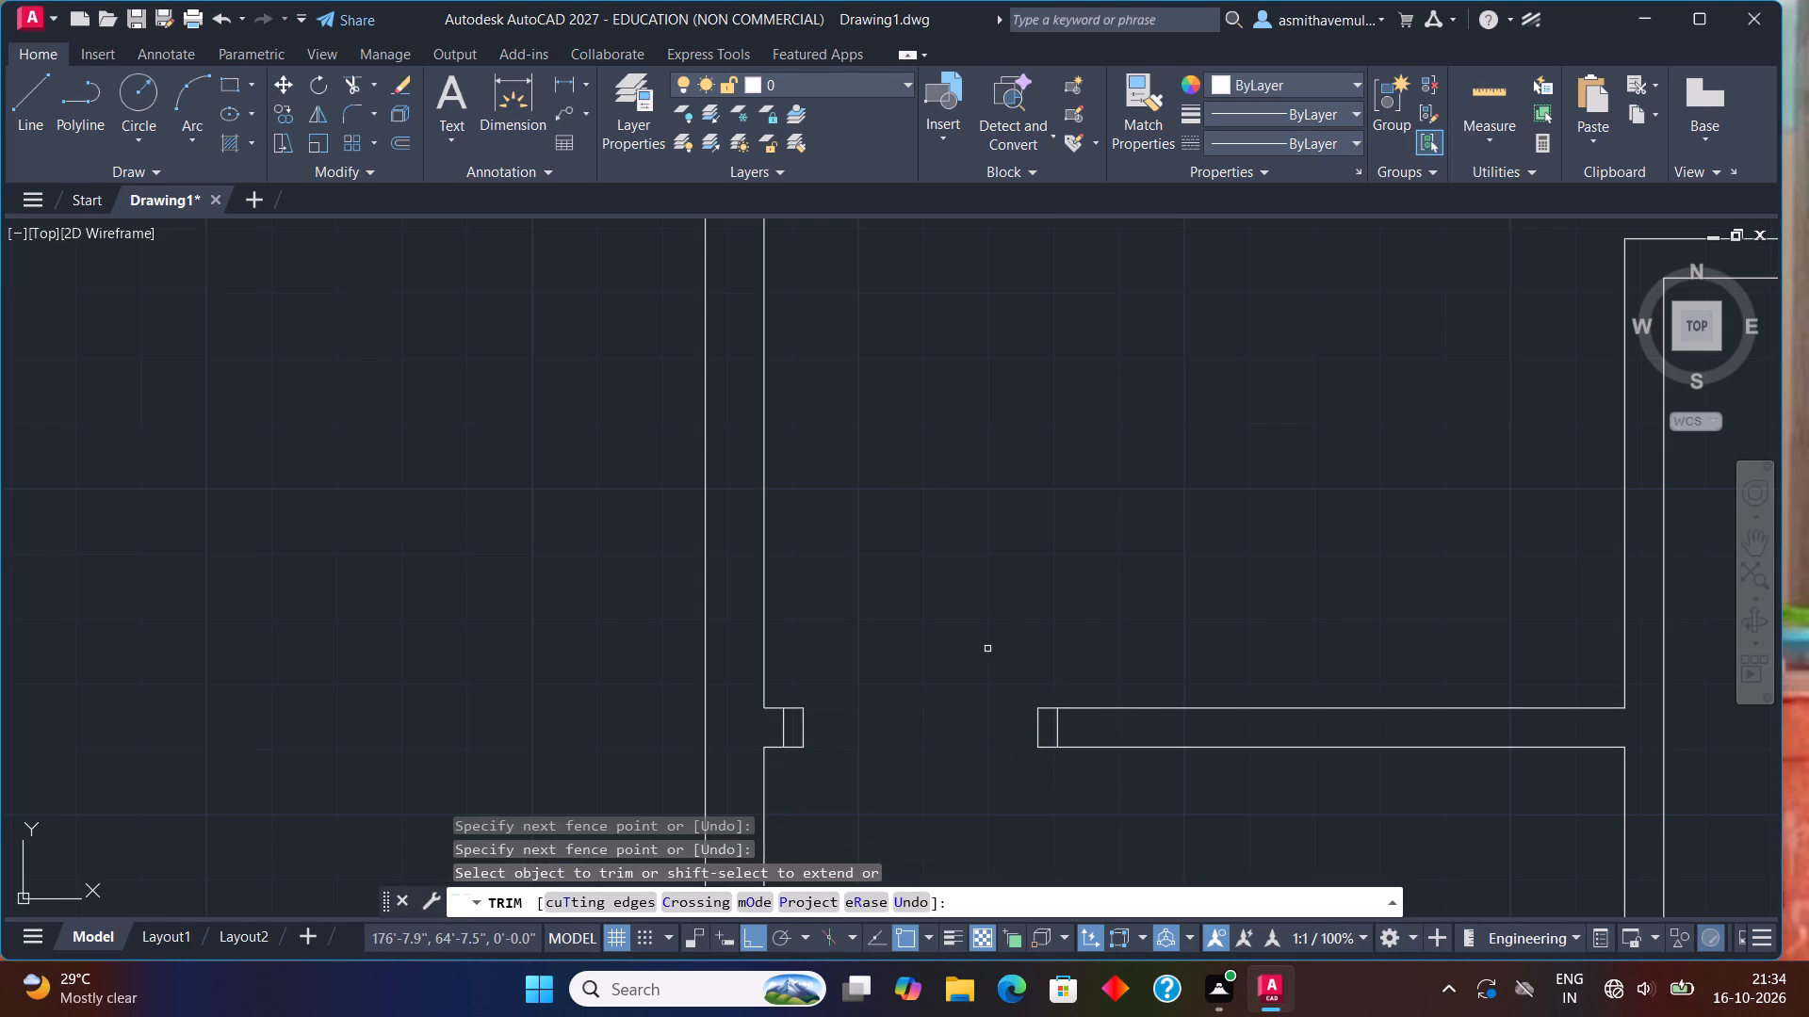
{"action": "key", "text": "Escape"}
Draw a 3" by 3' rectangular door leaf running north from the west jamb's upper inner corner.
{"action": "type", "text": "REC"}
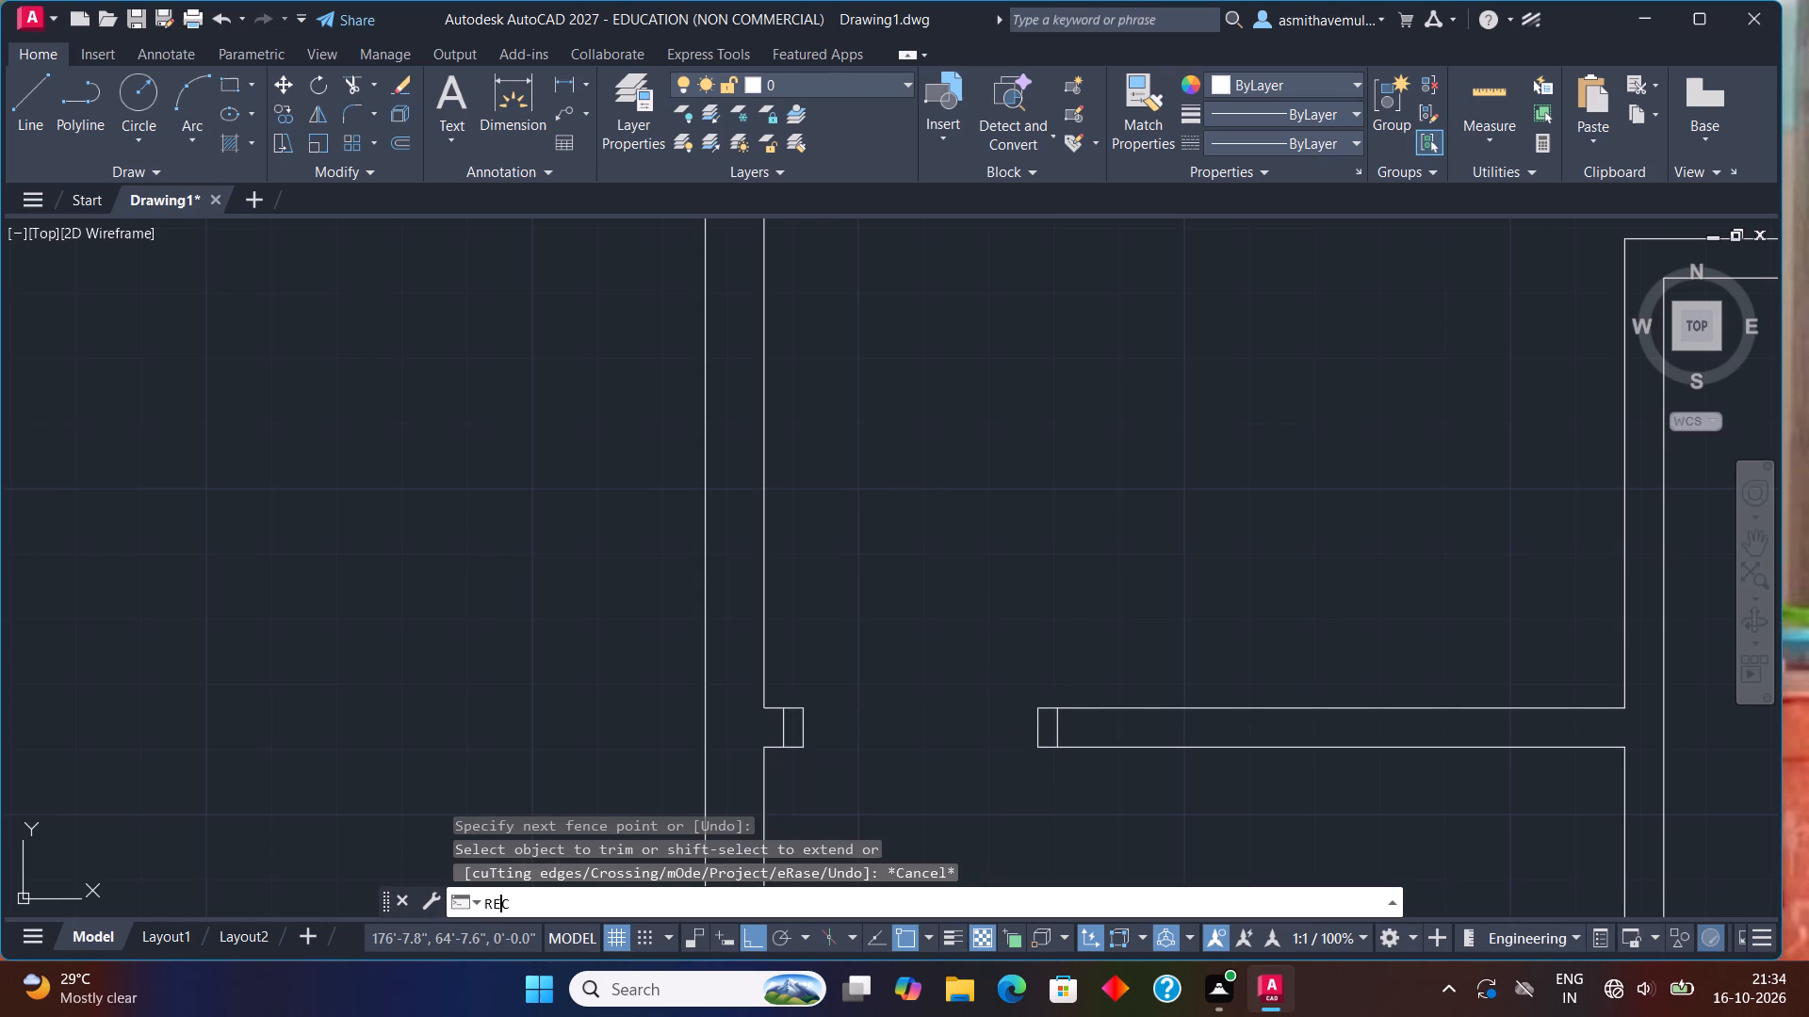
{"action": "key", "text": "Return"}
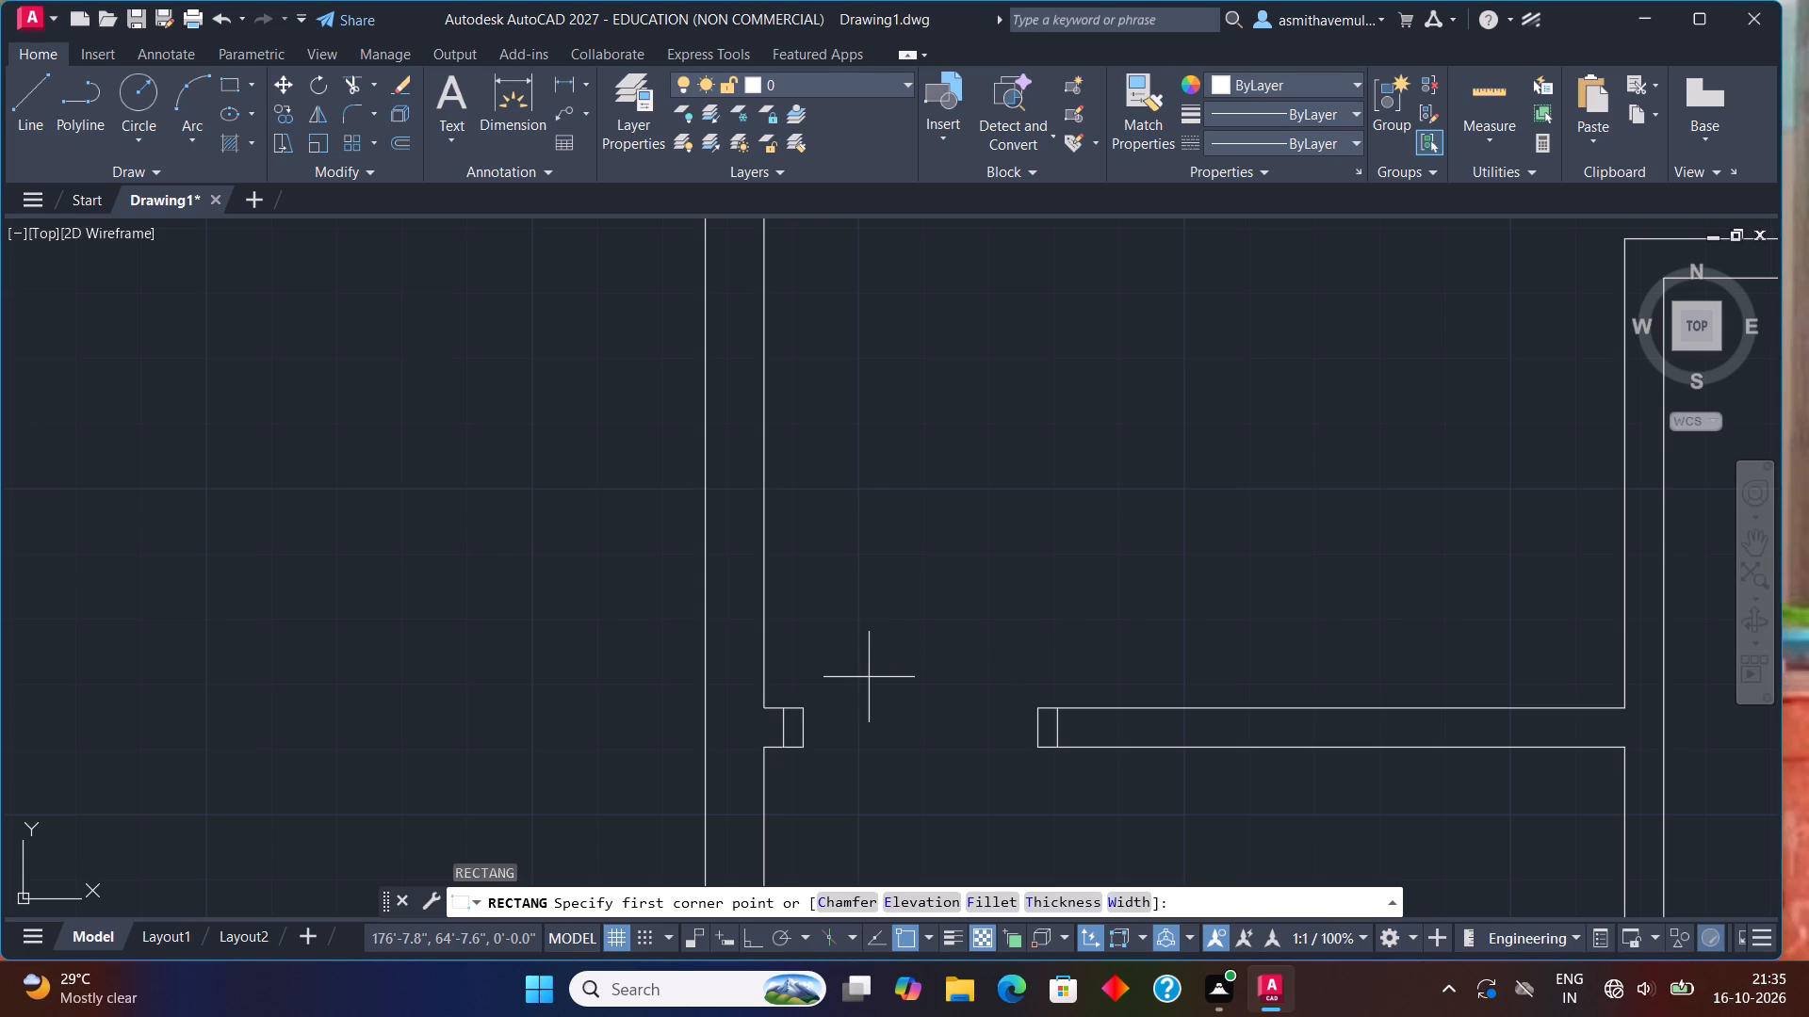
{"action": "left_click", "coordinate": [798, 709]}
{"action": "key", "text": "d"}
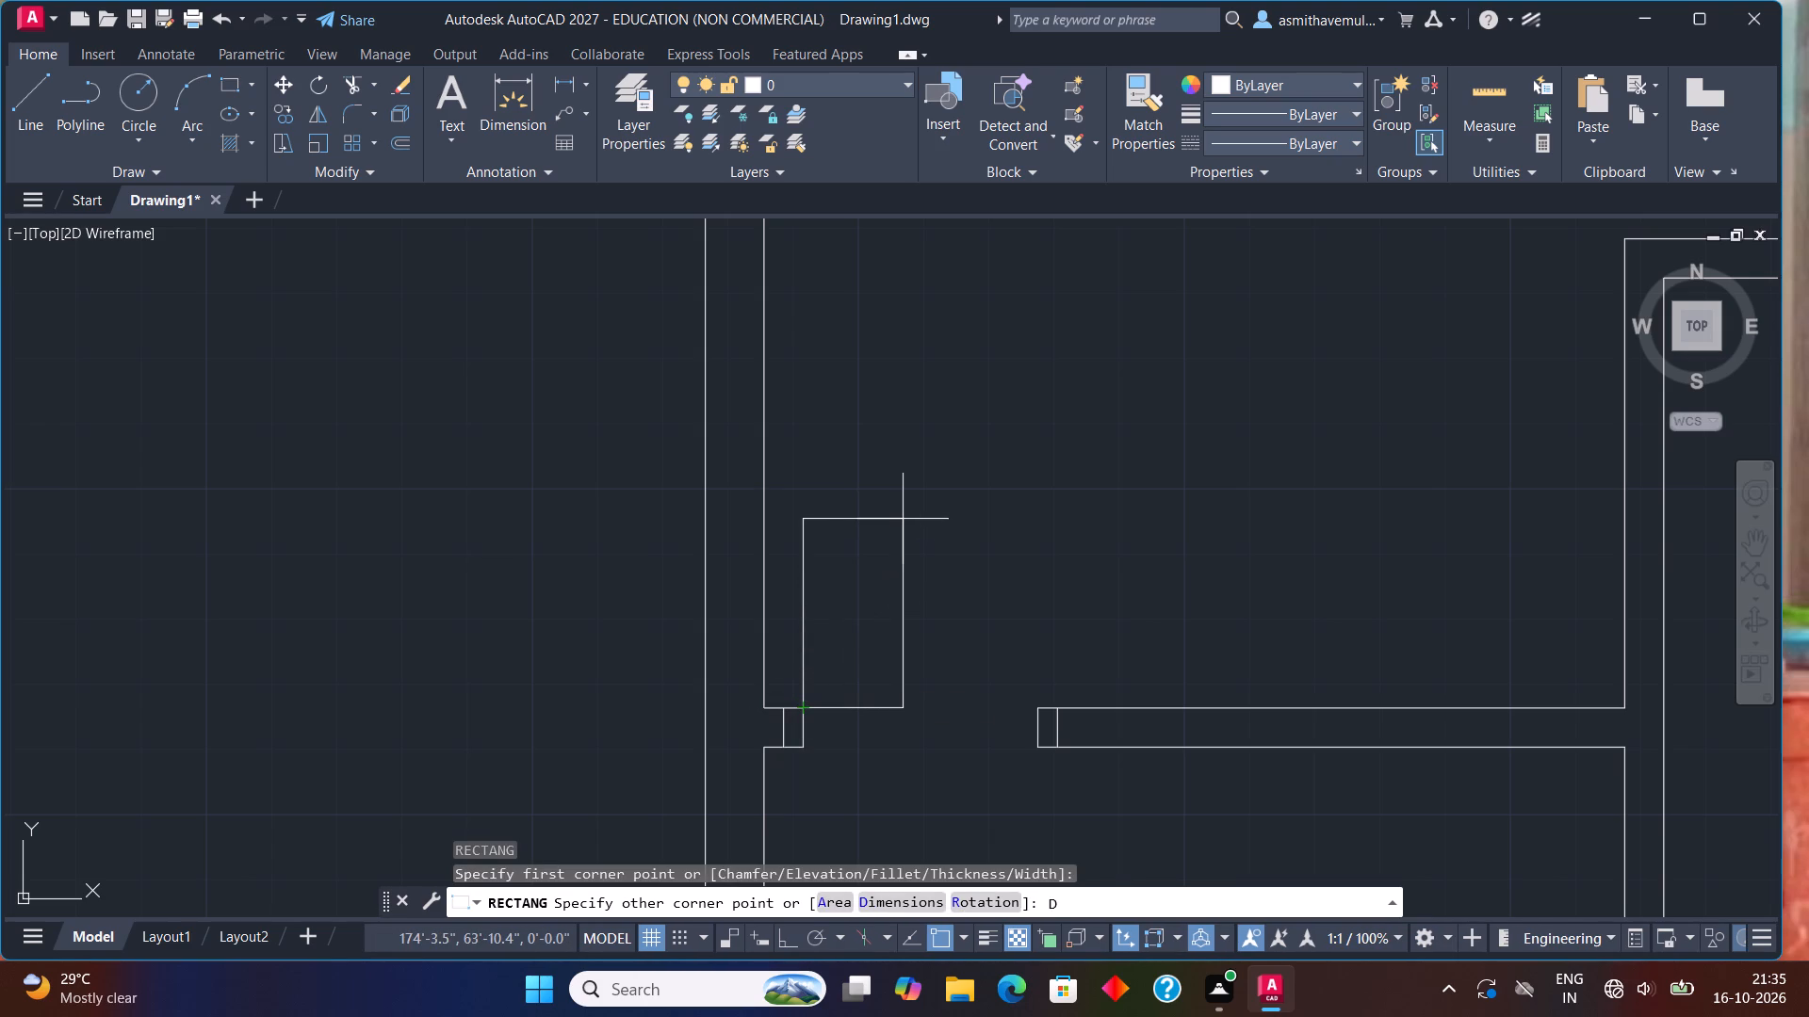
{"action": "key", "text": "Return"}
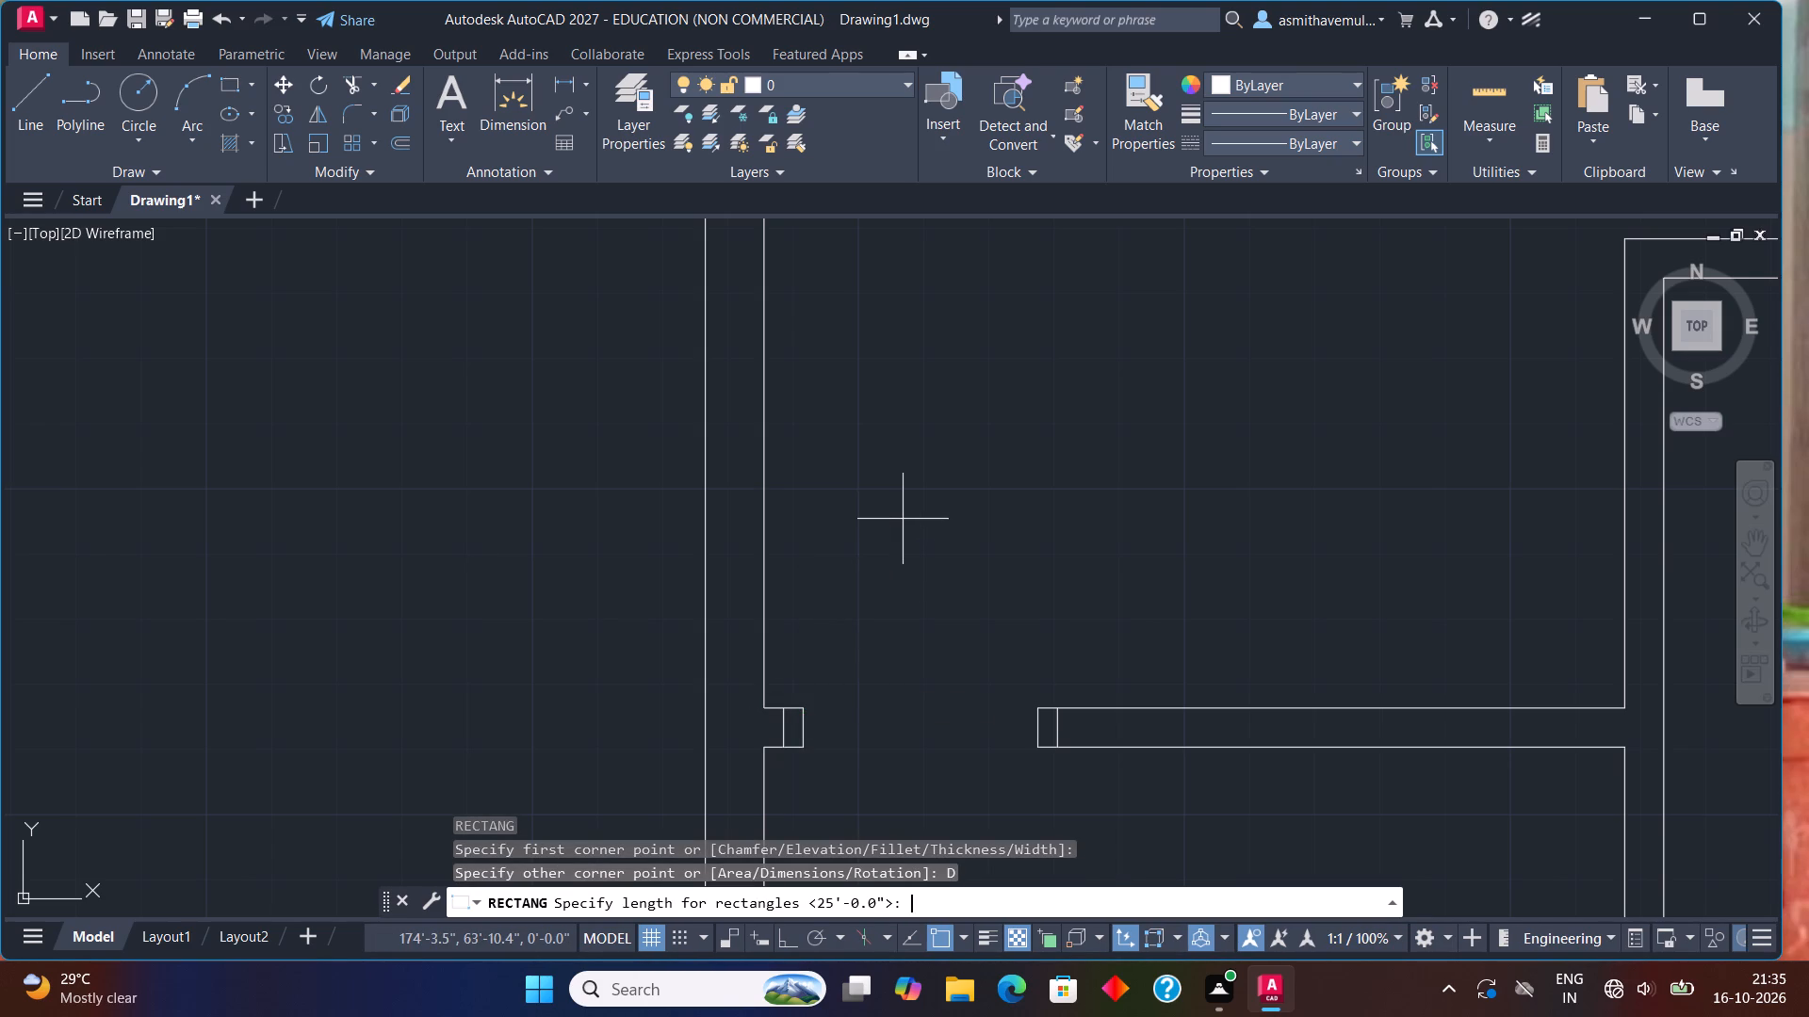
{"action": "key", "text": "3"}
{"action": "key", "text": "shift+quotedbl"}
{"action": "key", "text": "Return"}
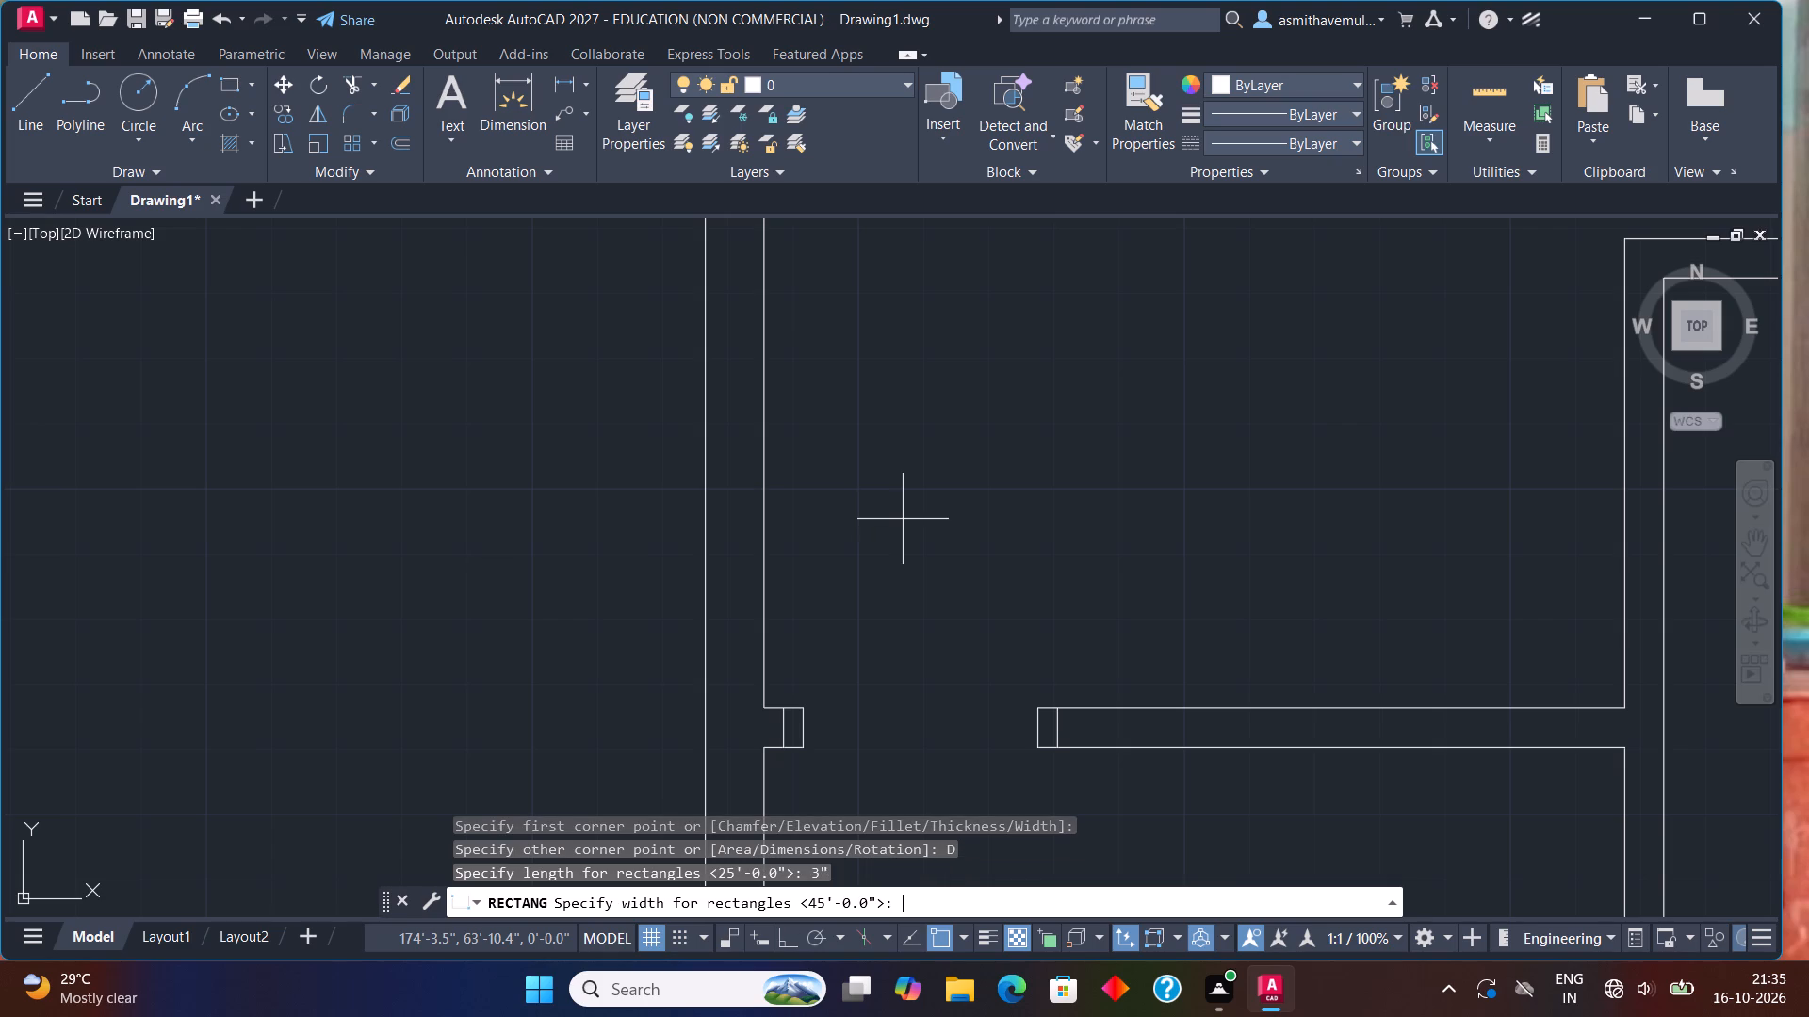
{"action": "type", "text": "3'"}
{"action": "key", "text": "Return"}
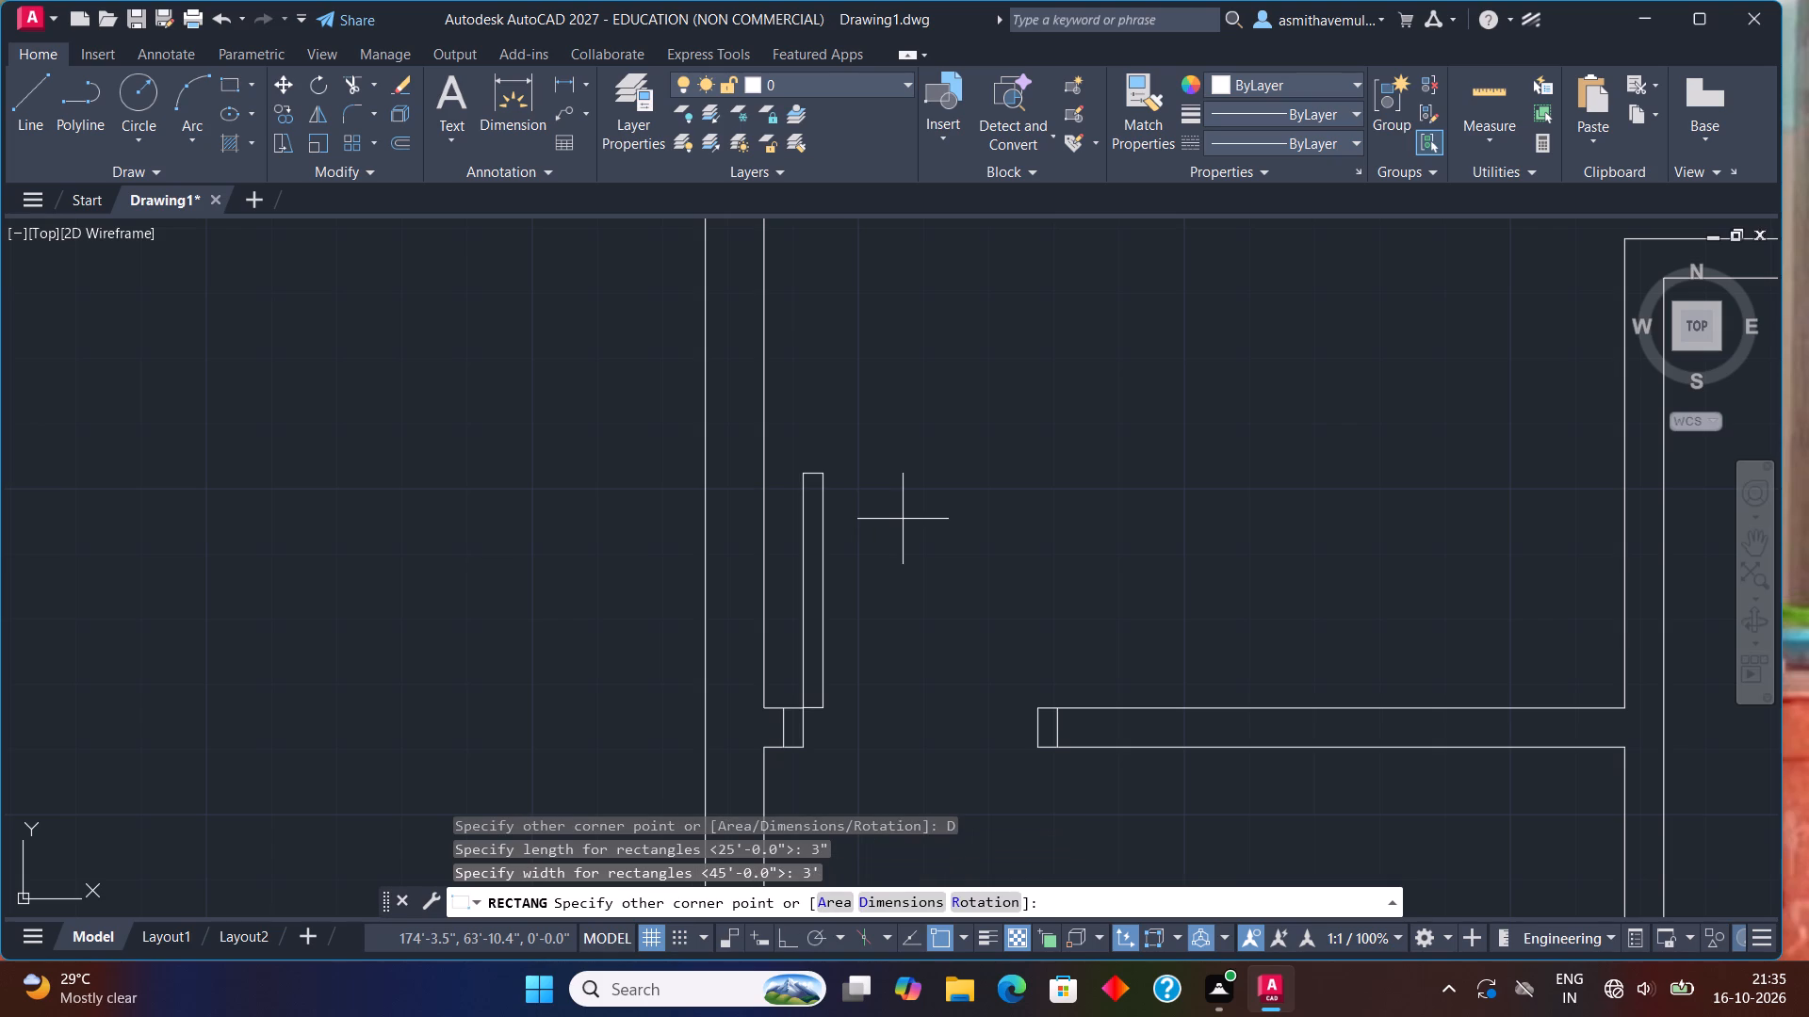
{"action": "left_click", "coordinate": [903, 519]}
{"action": "type", "text": "ARC"}
{"action": "key", "text": "Return"}
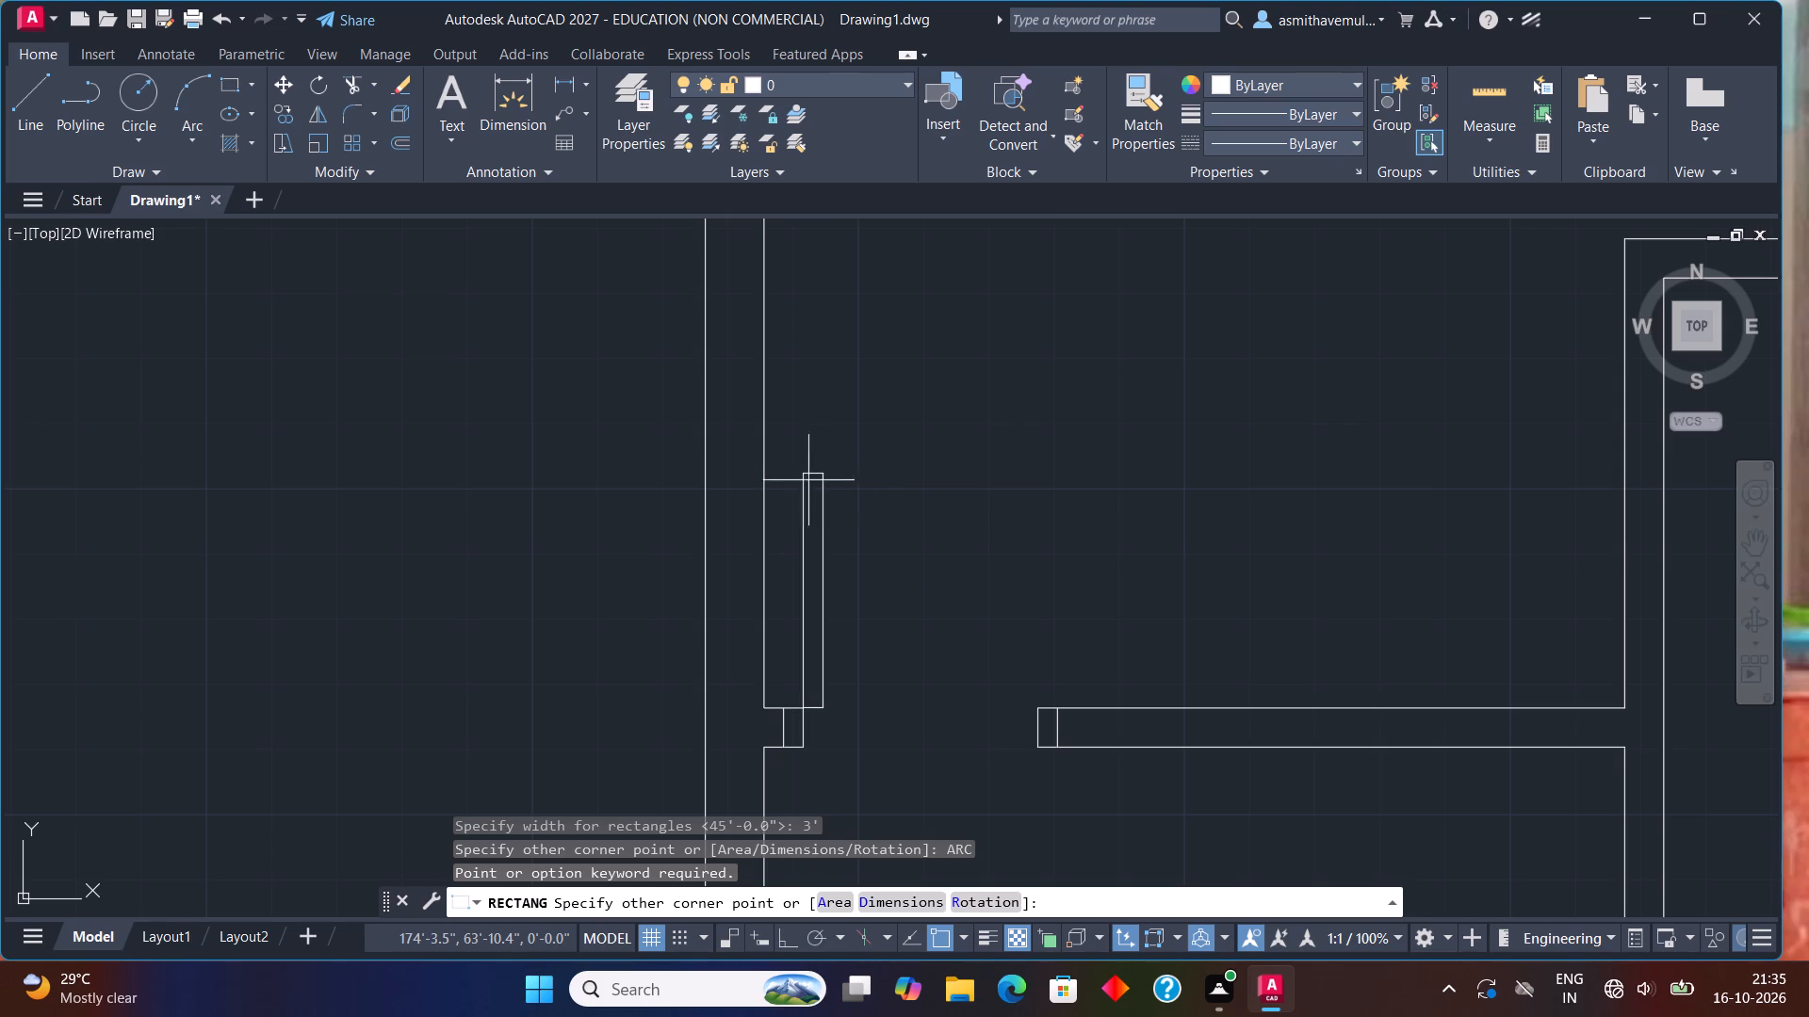
{"action": "left_click", "coordinate": [834, 486]}
Draw the door swing as a three-point arc through the leaf's northwest and northeast corners to the east jamb's upper inner corner.
{"action": "type", "text": "ARC"}
{"action": "key", "text": "Return"}
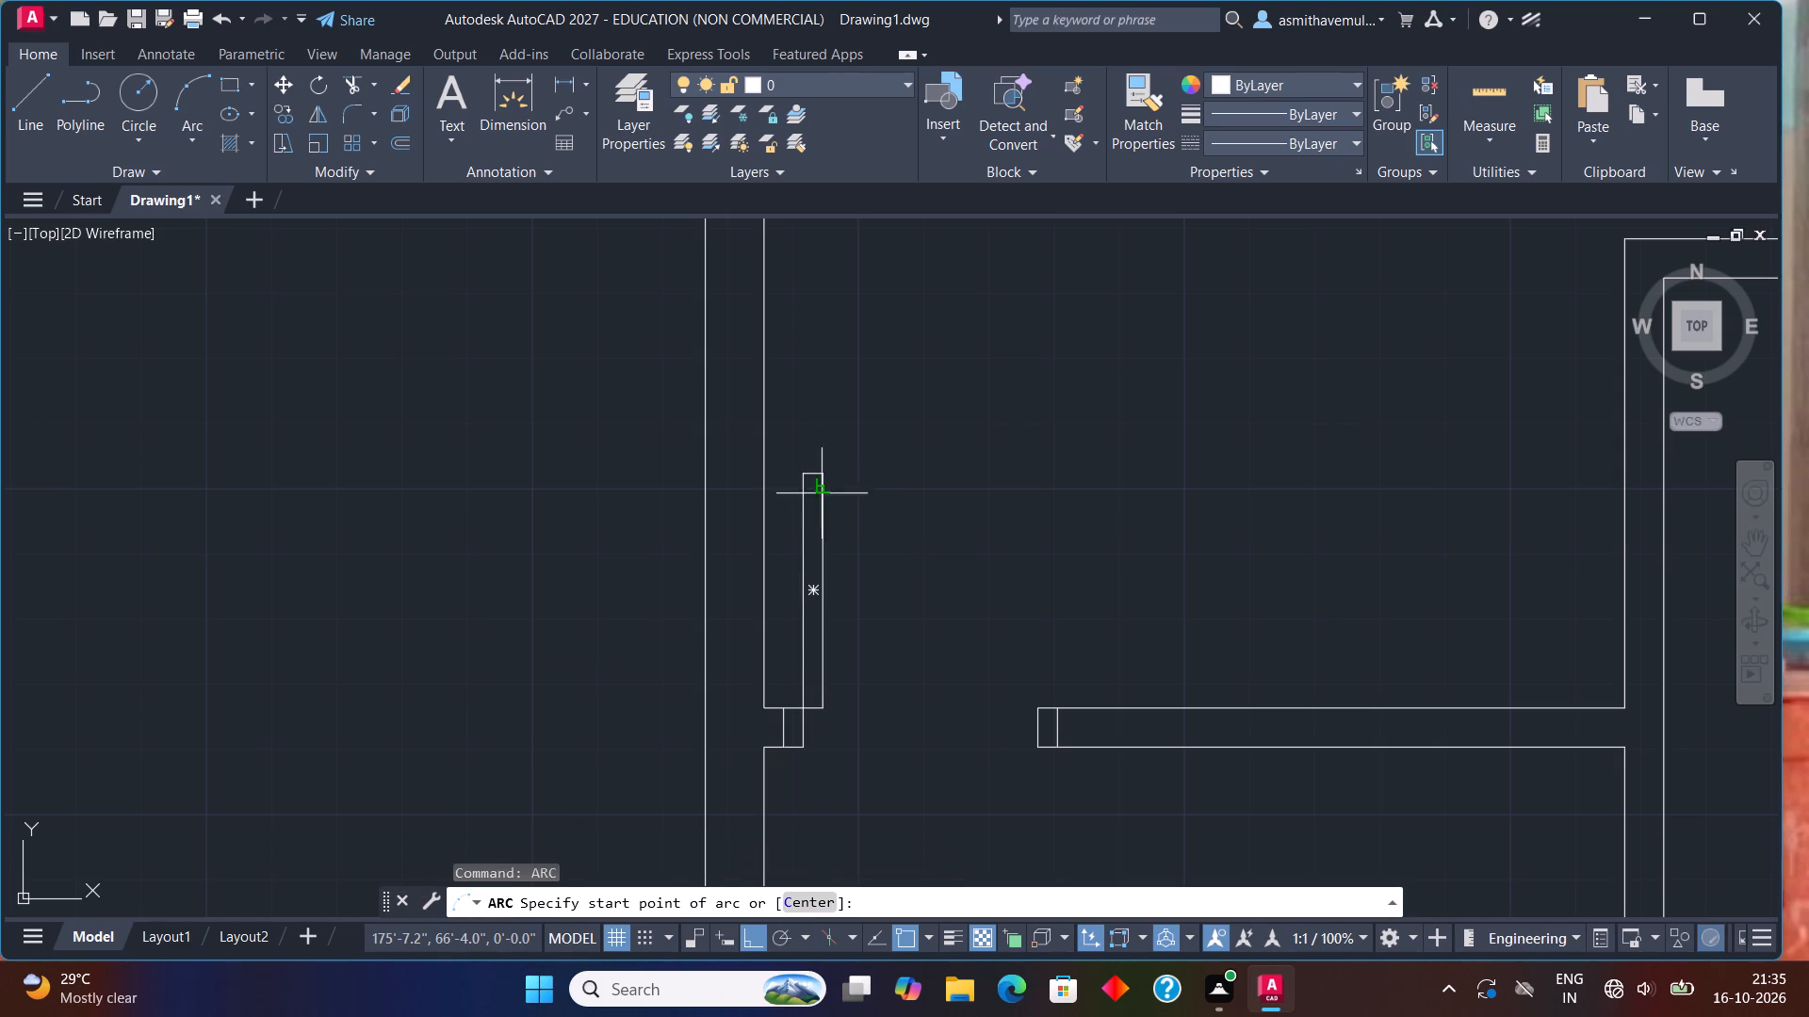
{"action": "left_click", "coordinate": [802, 476]}
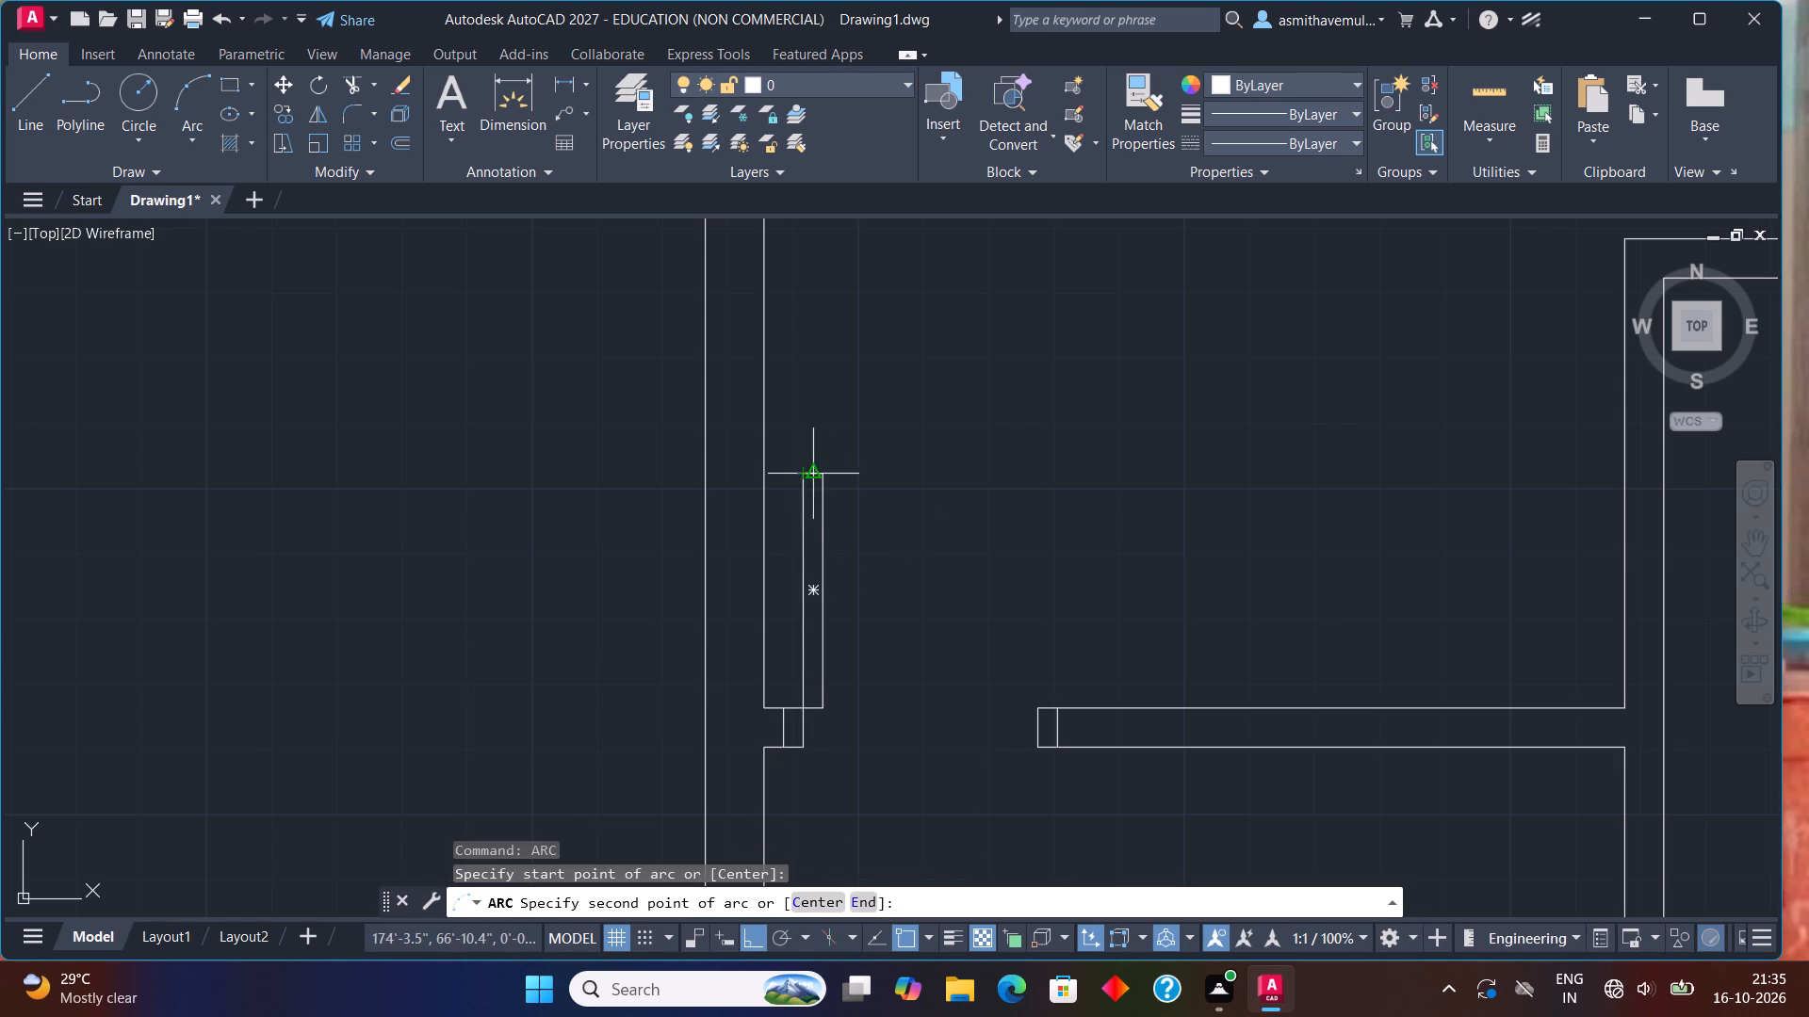
{"action": "left_click", "coordinate": [826, 480]}
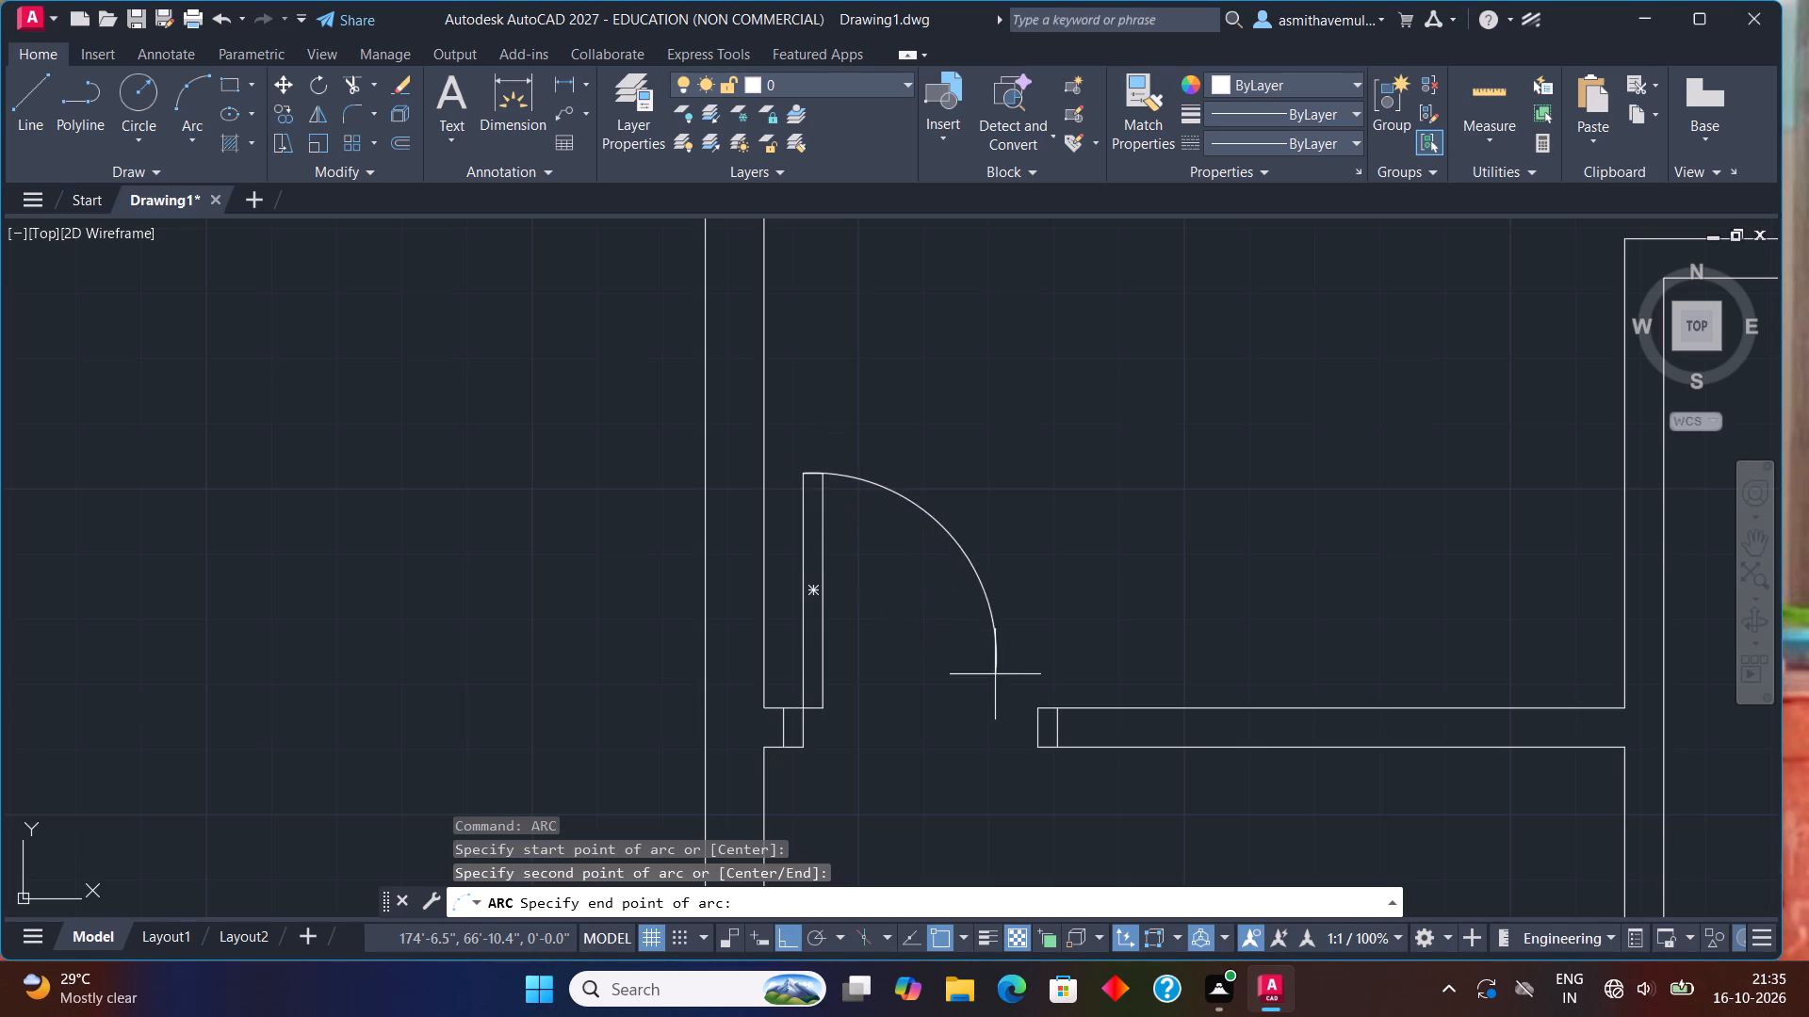
{"action": "left_click", "coordinate": [1040, 711]}
{"action": "scroll", "coordinate": [995, 724], "scroll_direction": "down", "scroll_amount": 2}
{"action": "middle_click_drag", "start_coordinate": [1267, 673], "coordinate": [1143, 673]}
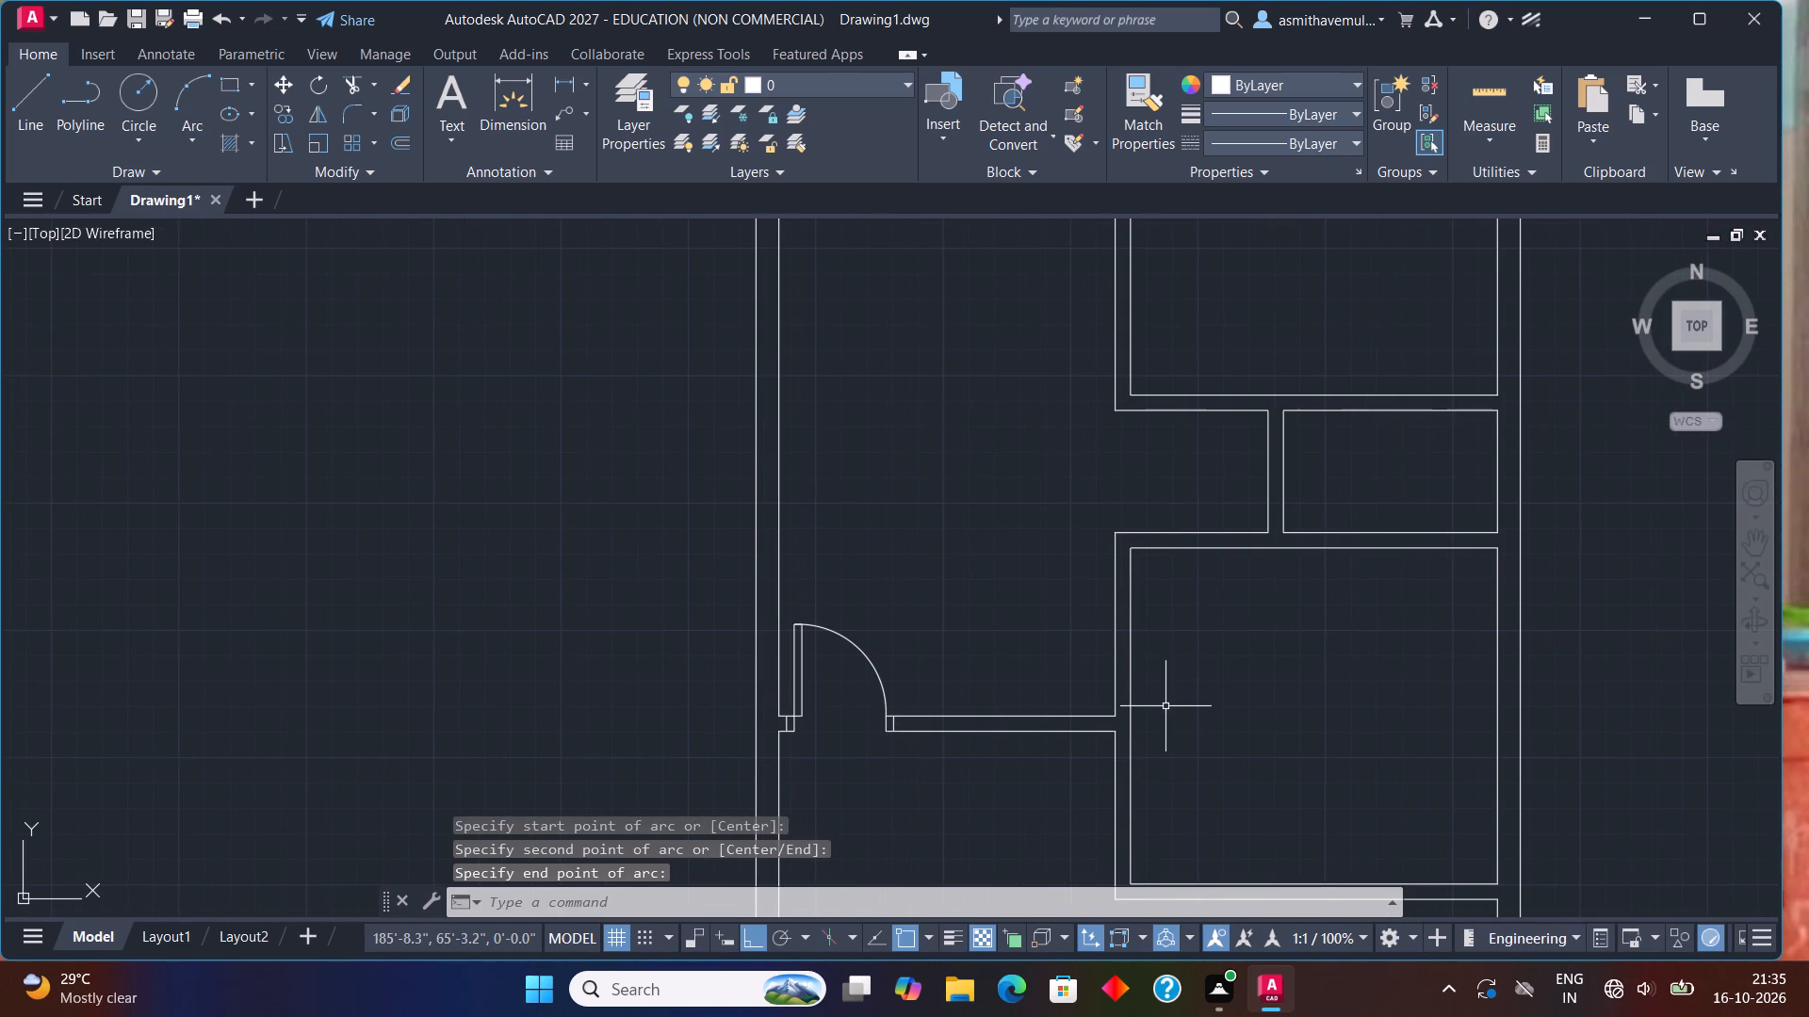
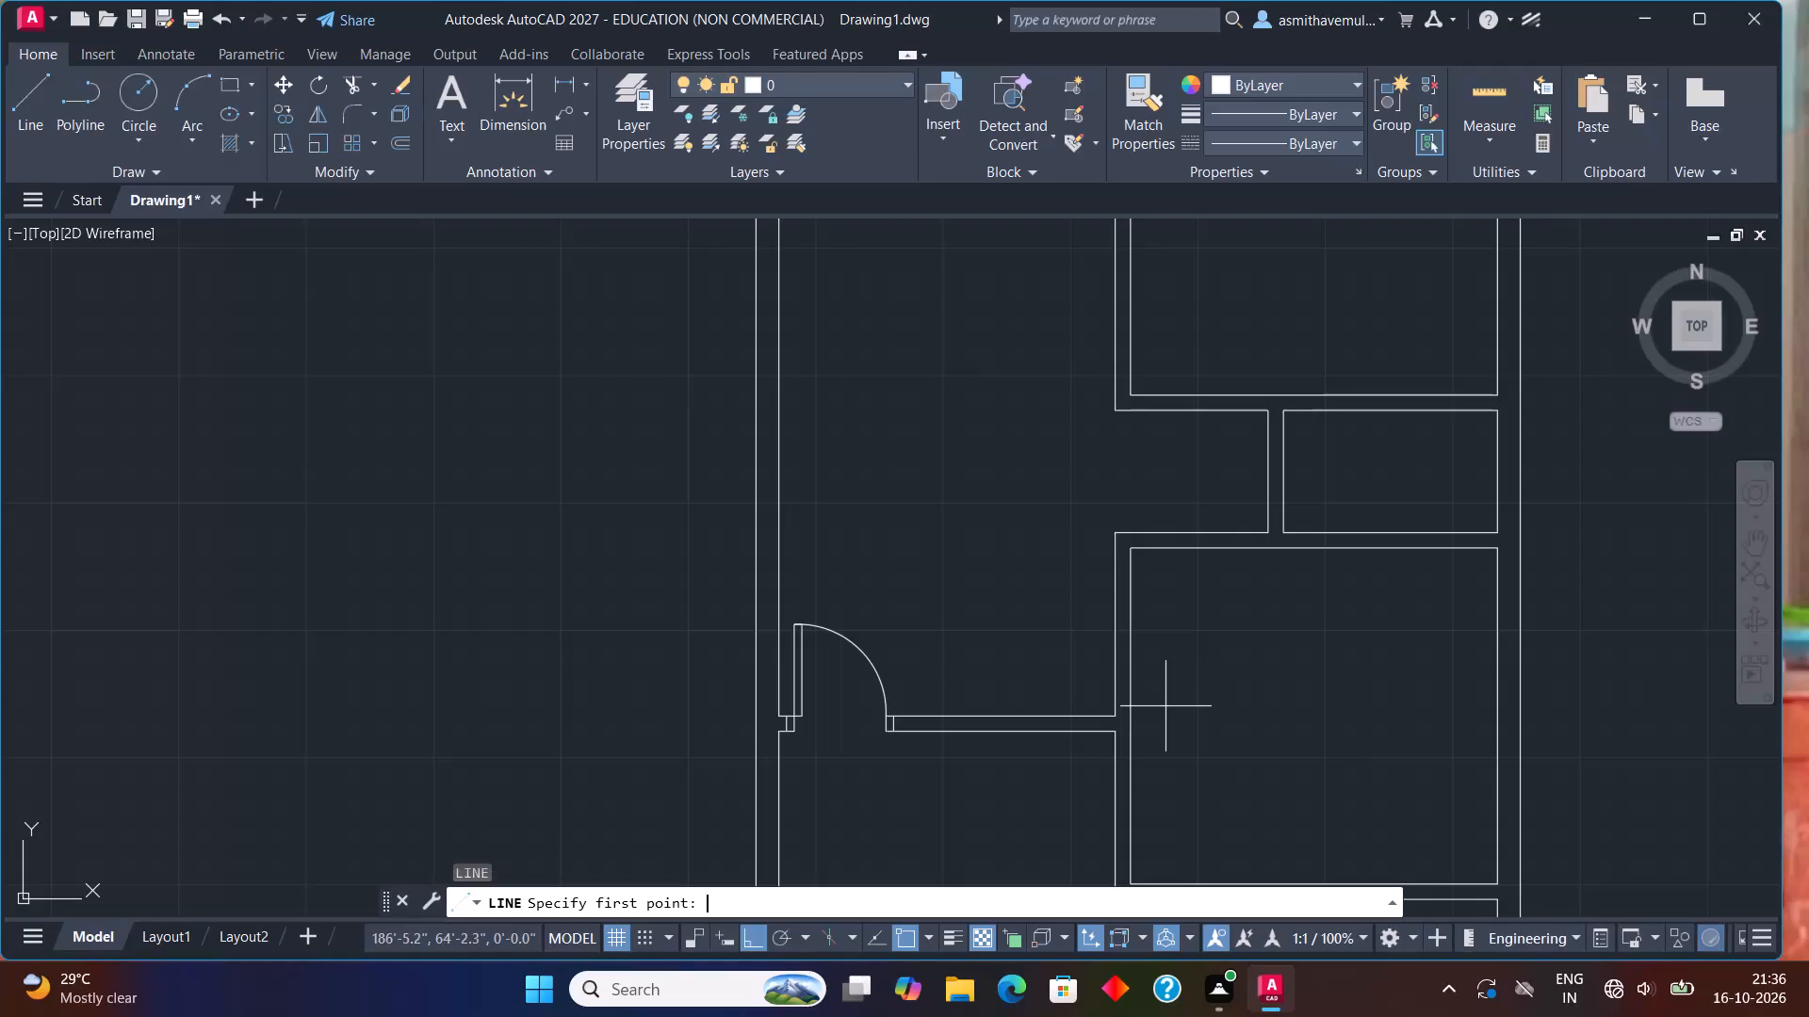
Start a line for the next door jamb, referenced from the inner northwest corner of the east room below the small room.
{"action": "type", "text": "FROM"}
{"action": "key", "text": "Return"}
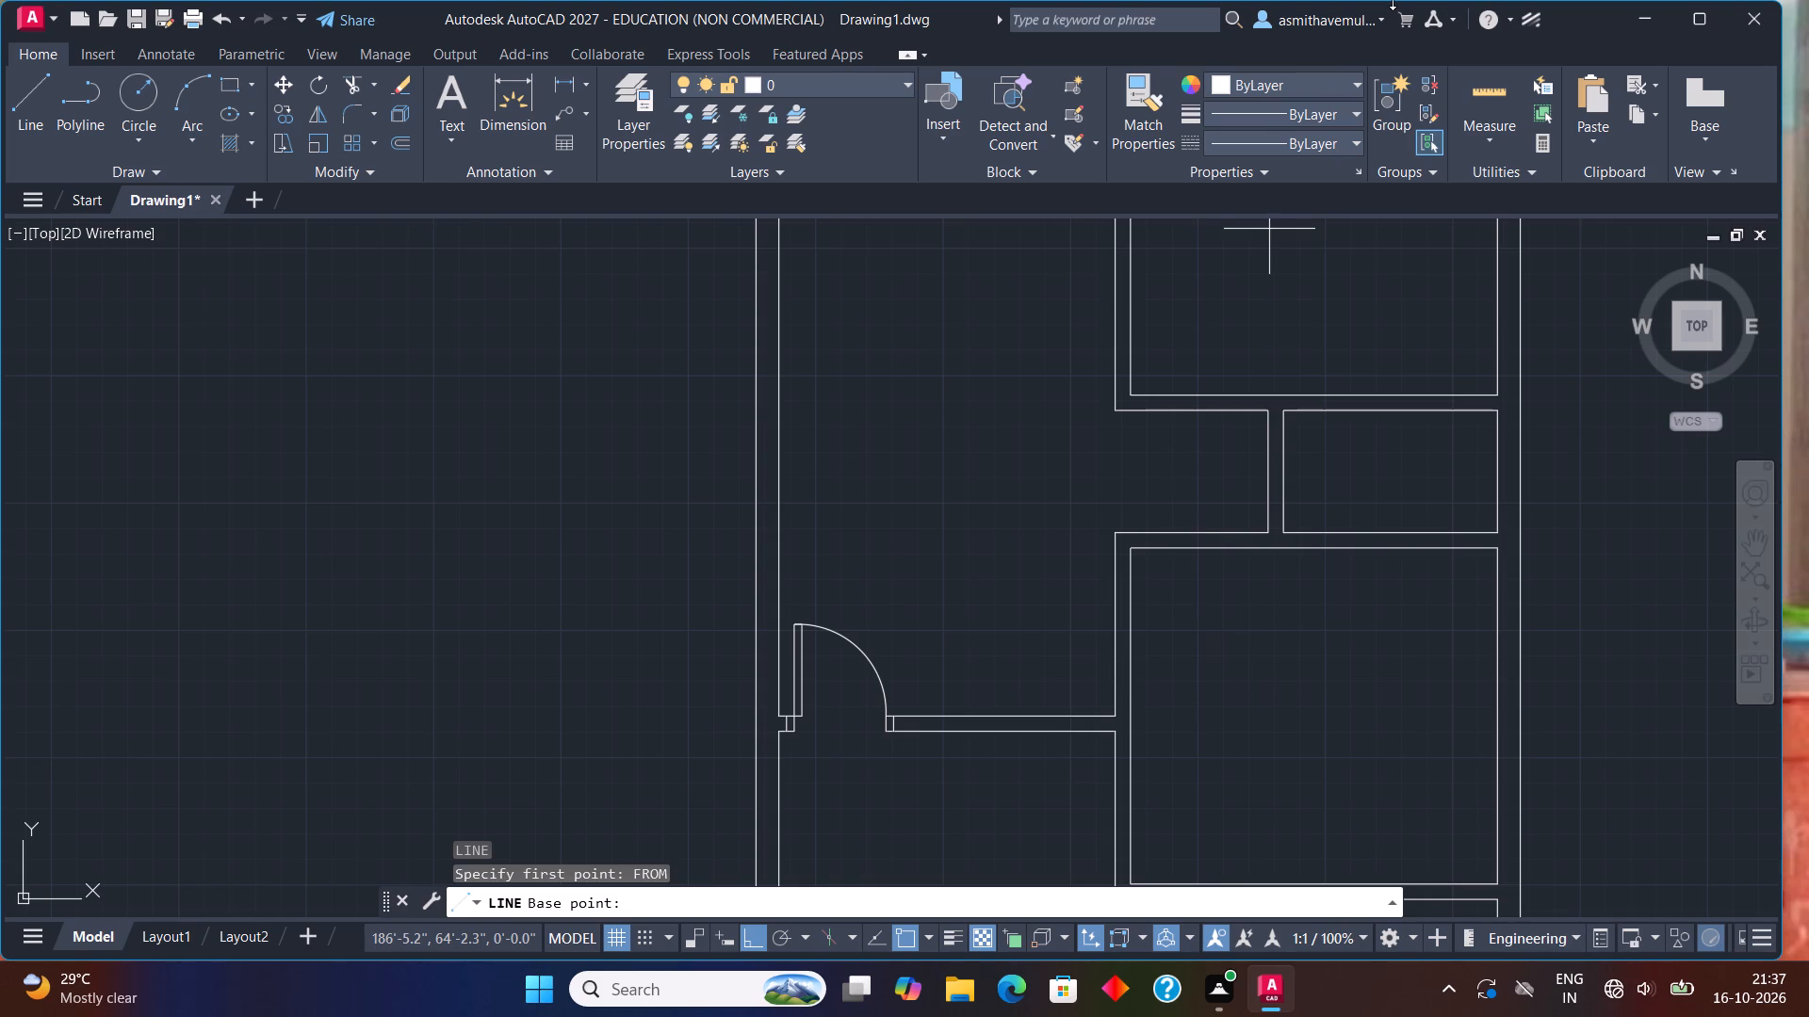
{"action": "left_click", "coordinate": [1133, 548]}
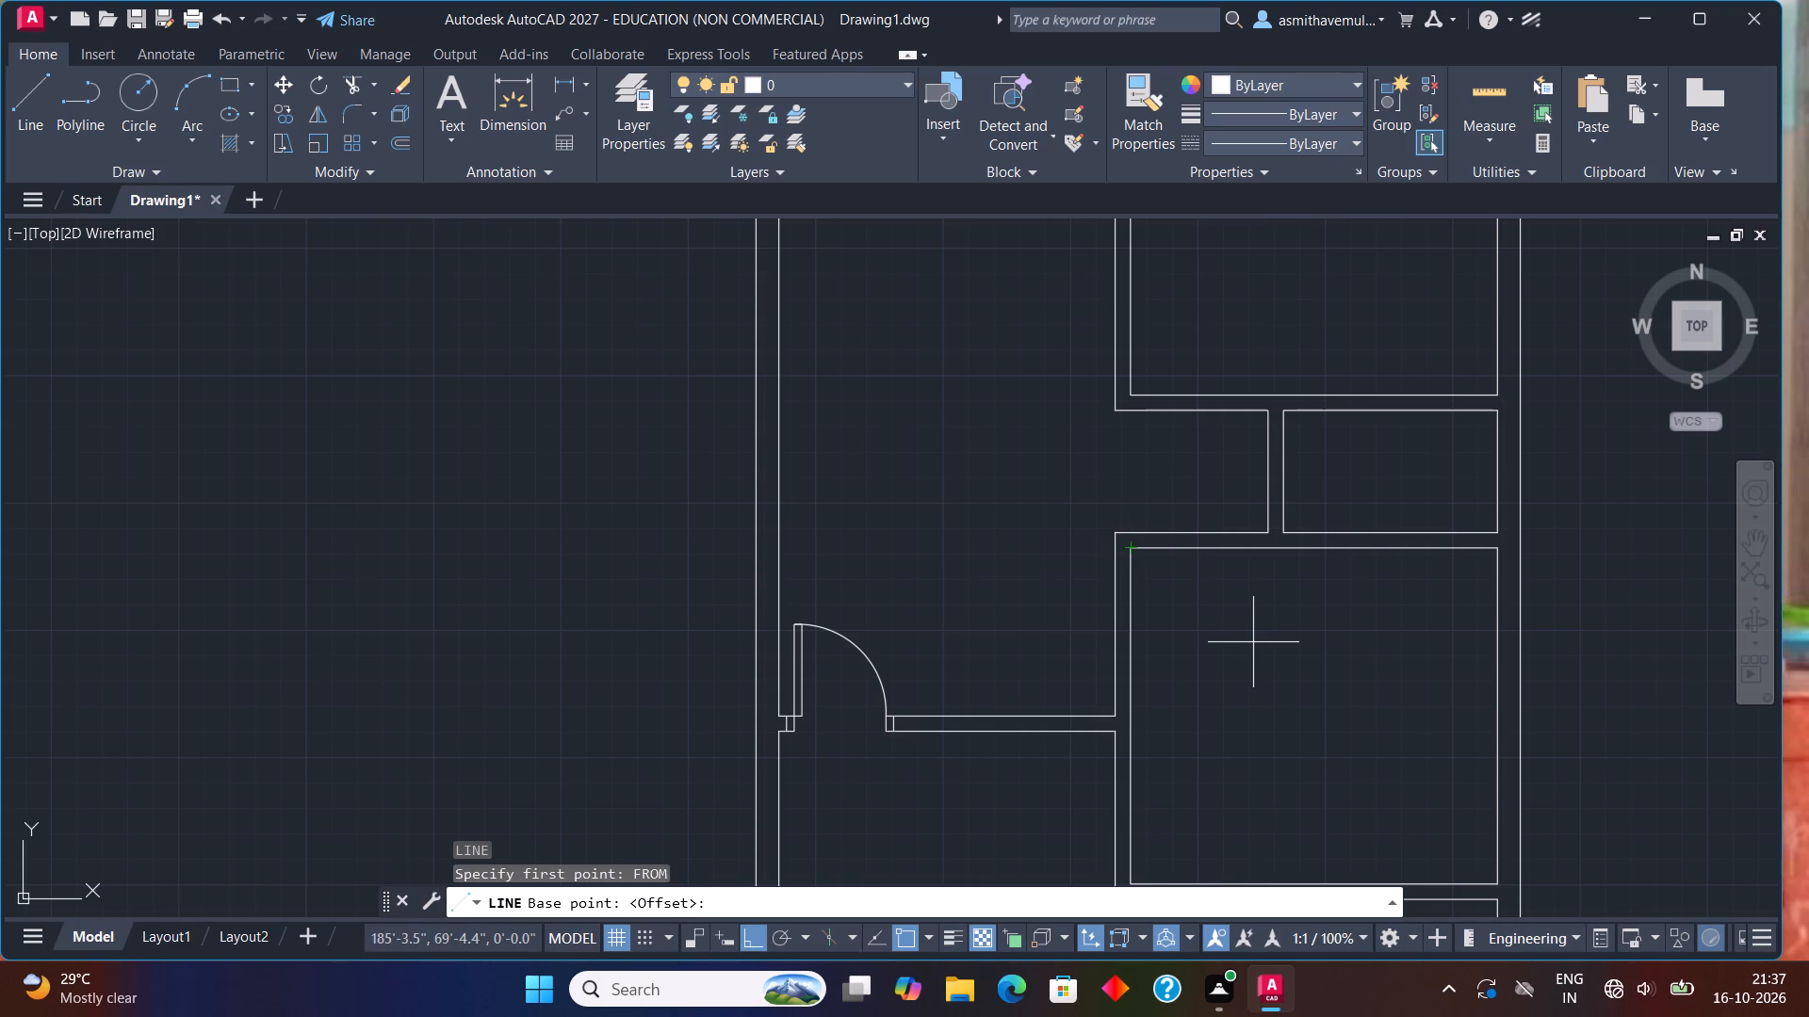
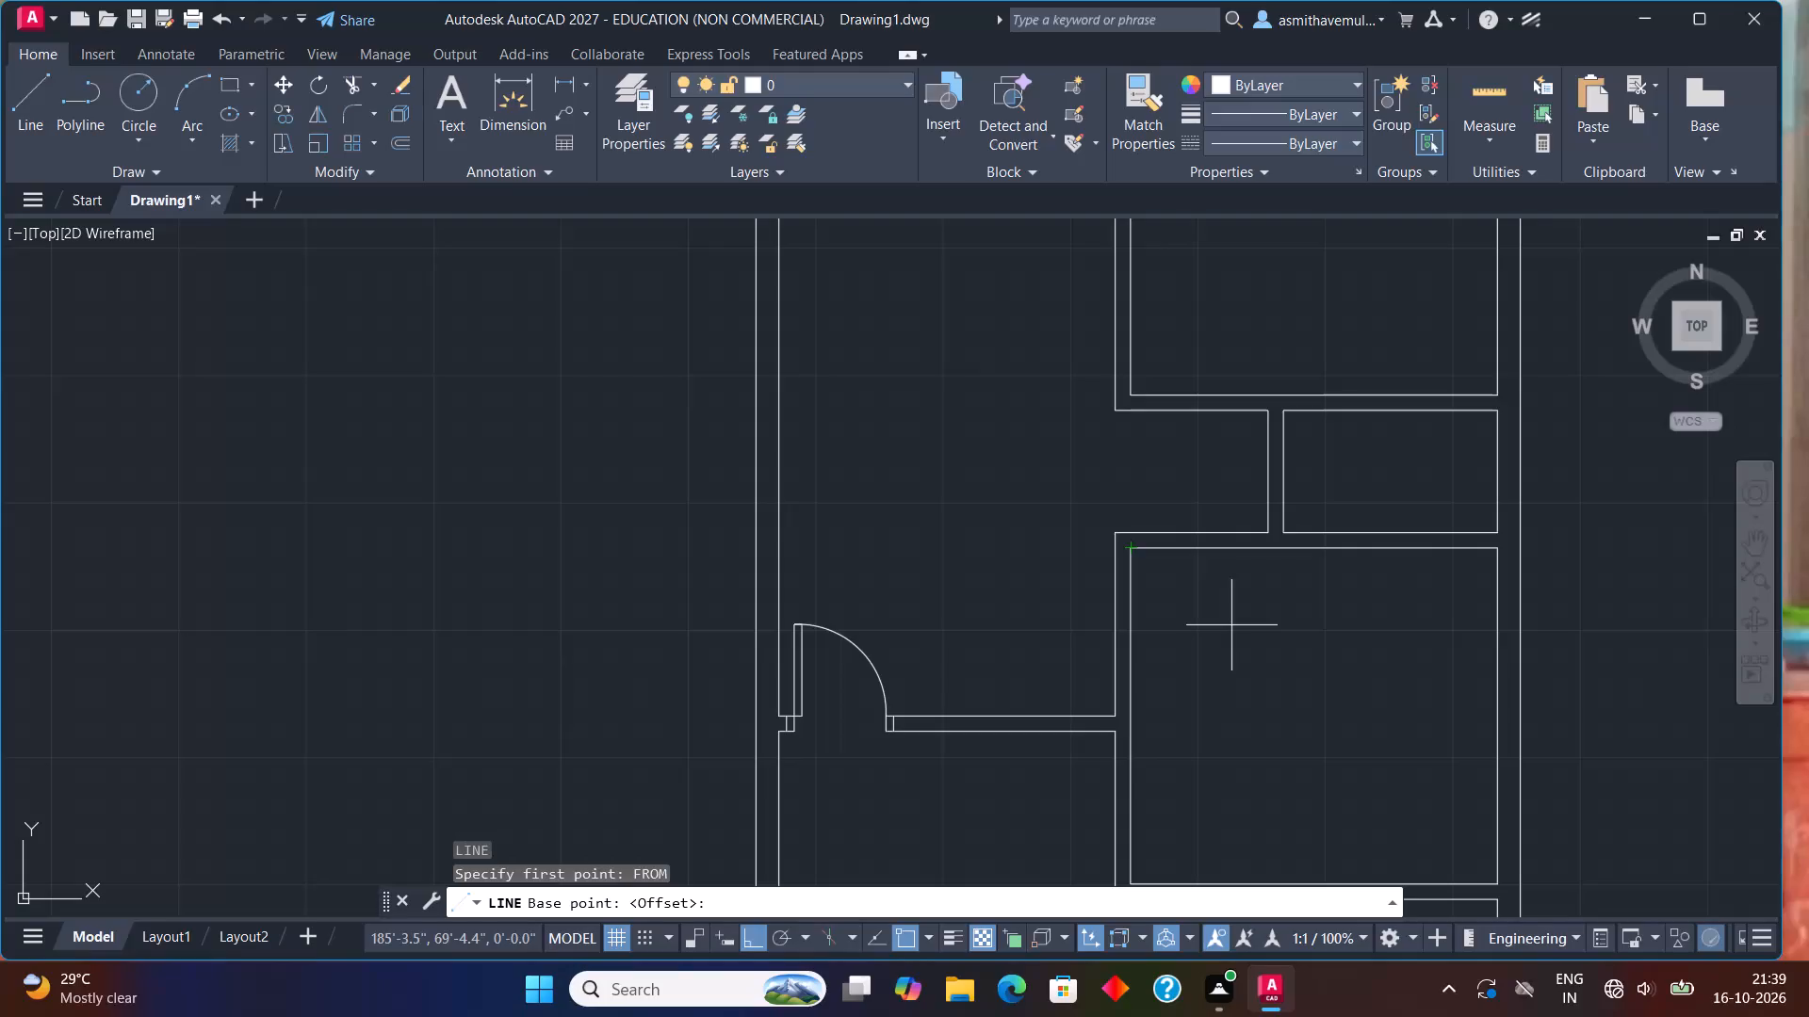
Draw the jamb line across the partition, starting 3" east of the east room's inner northwest corner.
{"action": "type", "text": "@3"}
{"action": "type", "text": "\",0"}
{"action": "key", "text": "Return"}
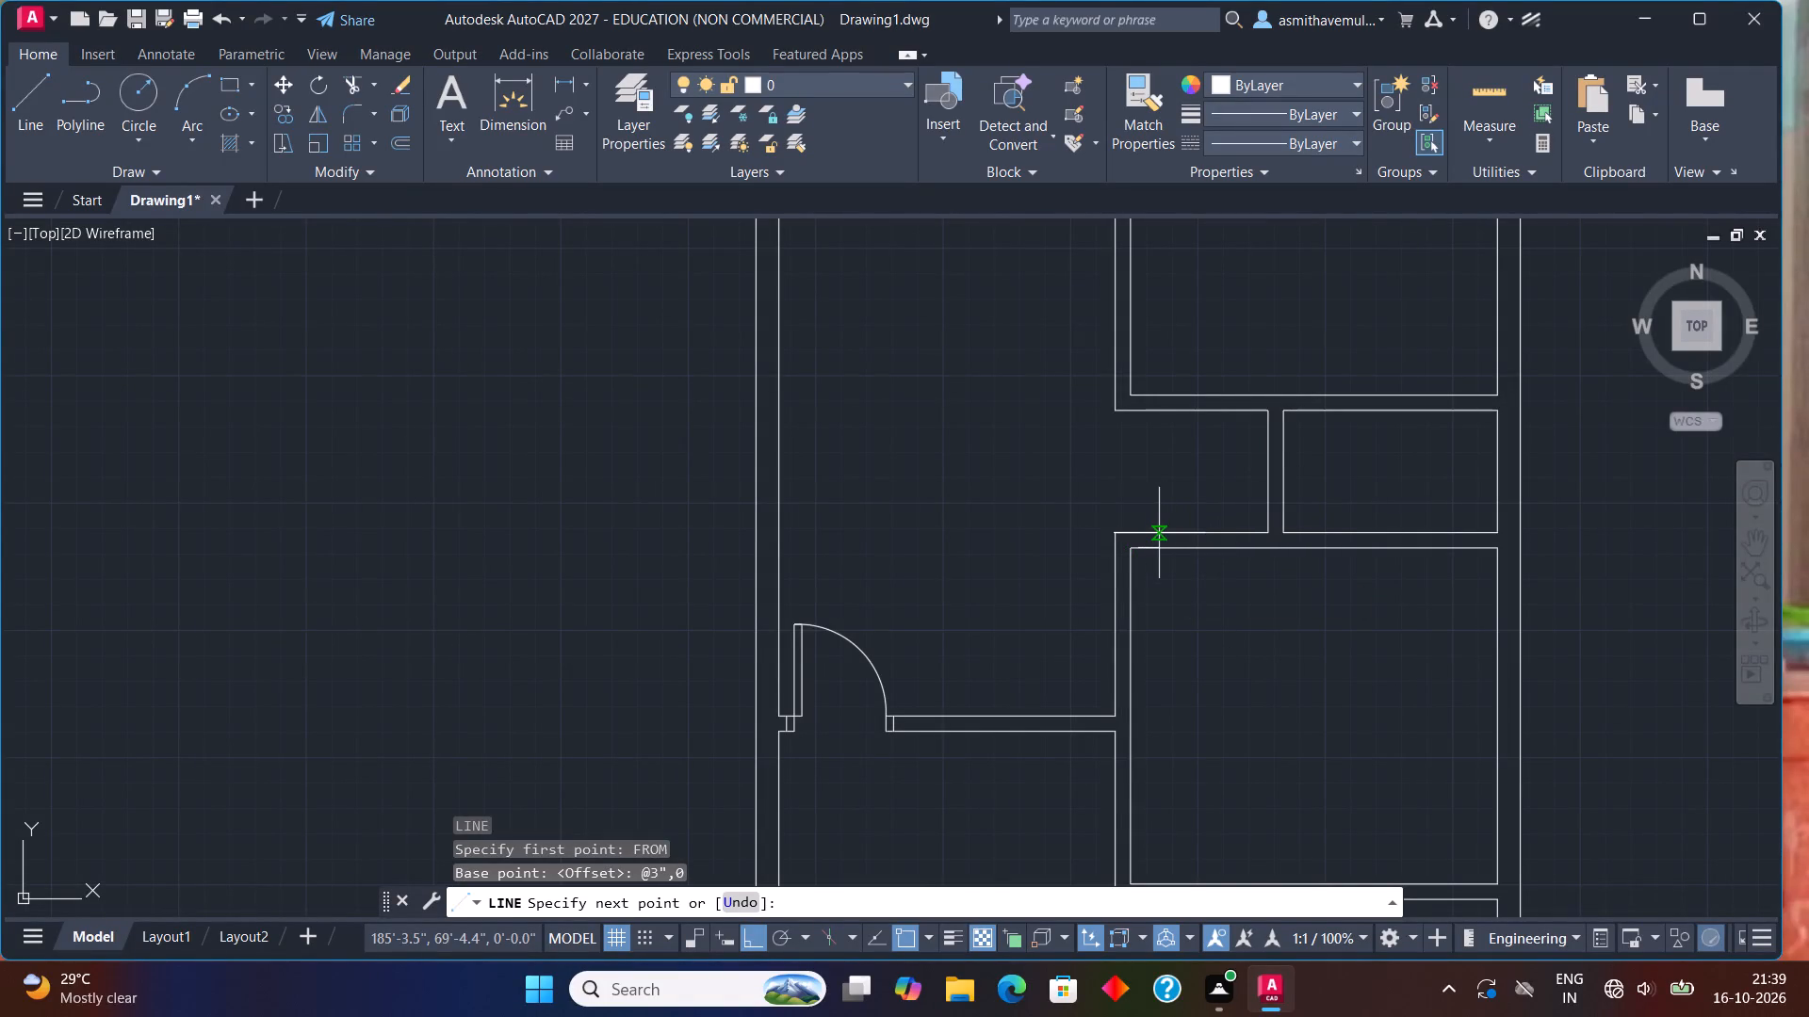
{"action": "scroll", "coordinate": [1133, 546], "scroll_direction": "up", "scroll_amount": 2}
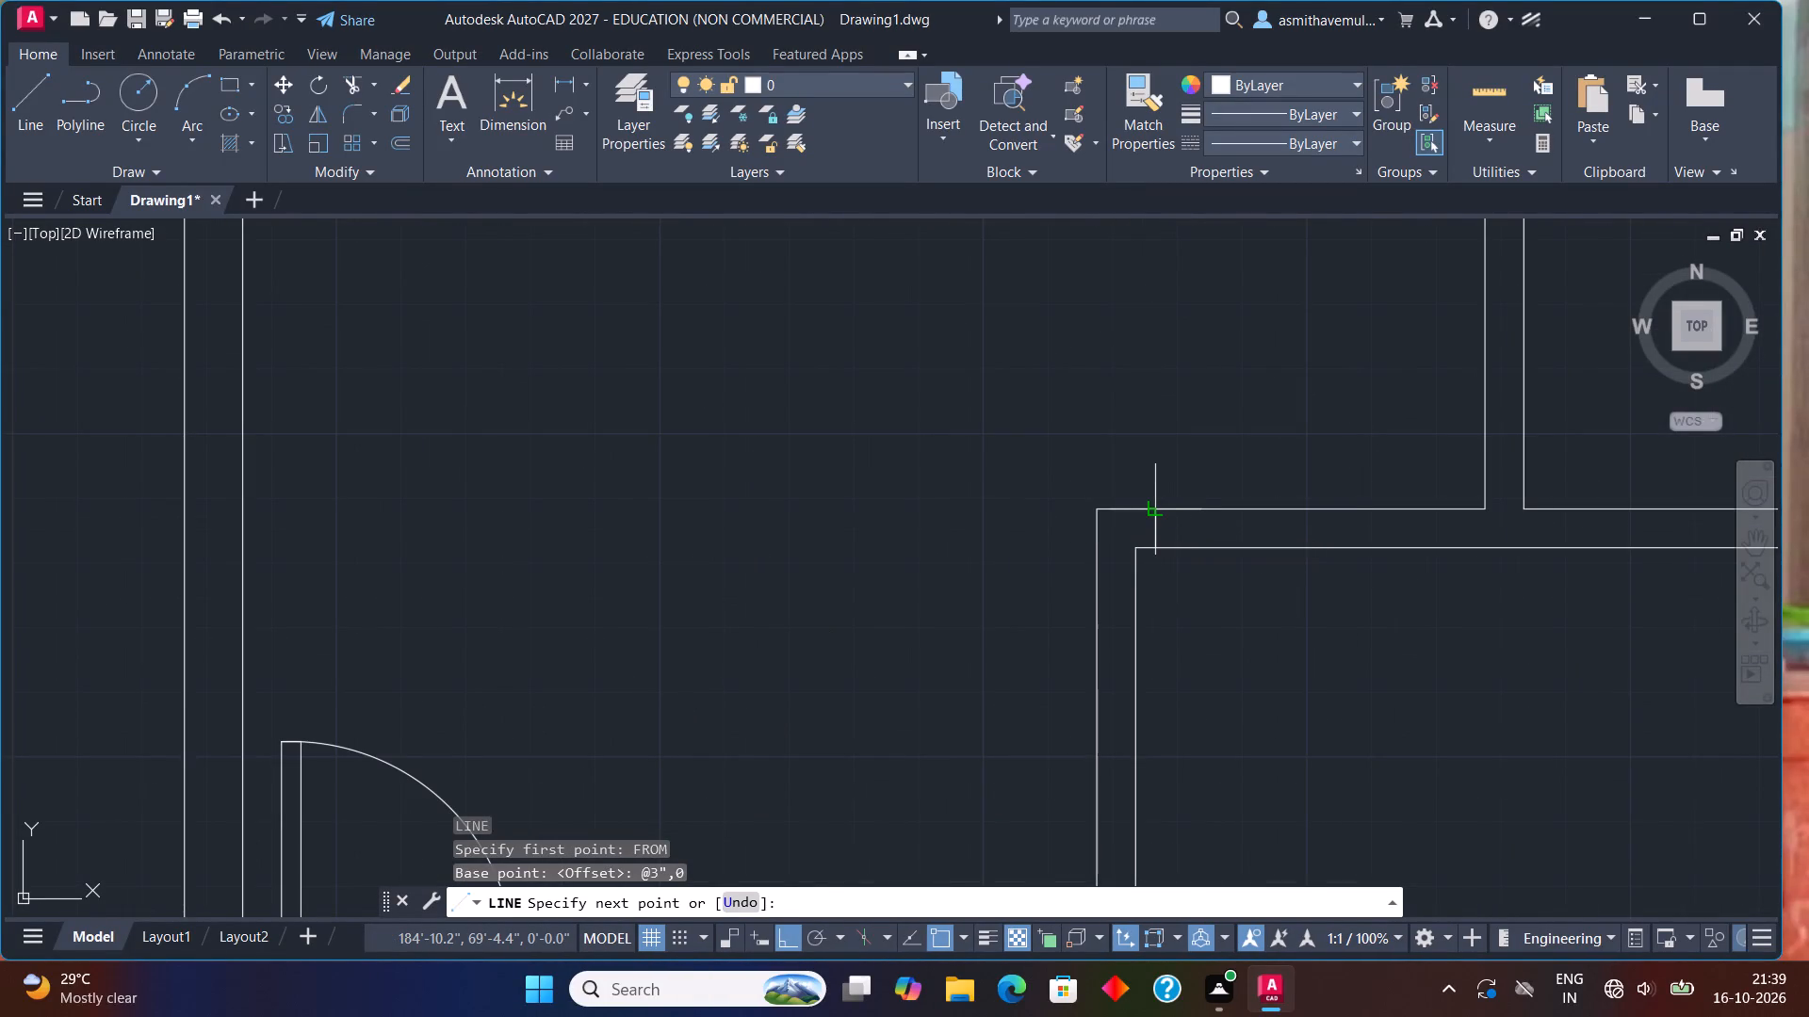
{"action": "left_click", "coordinate": [1154, 508]}
{"action": "key", "text": "Escape"}
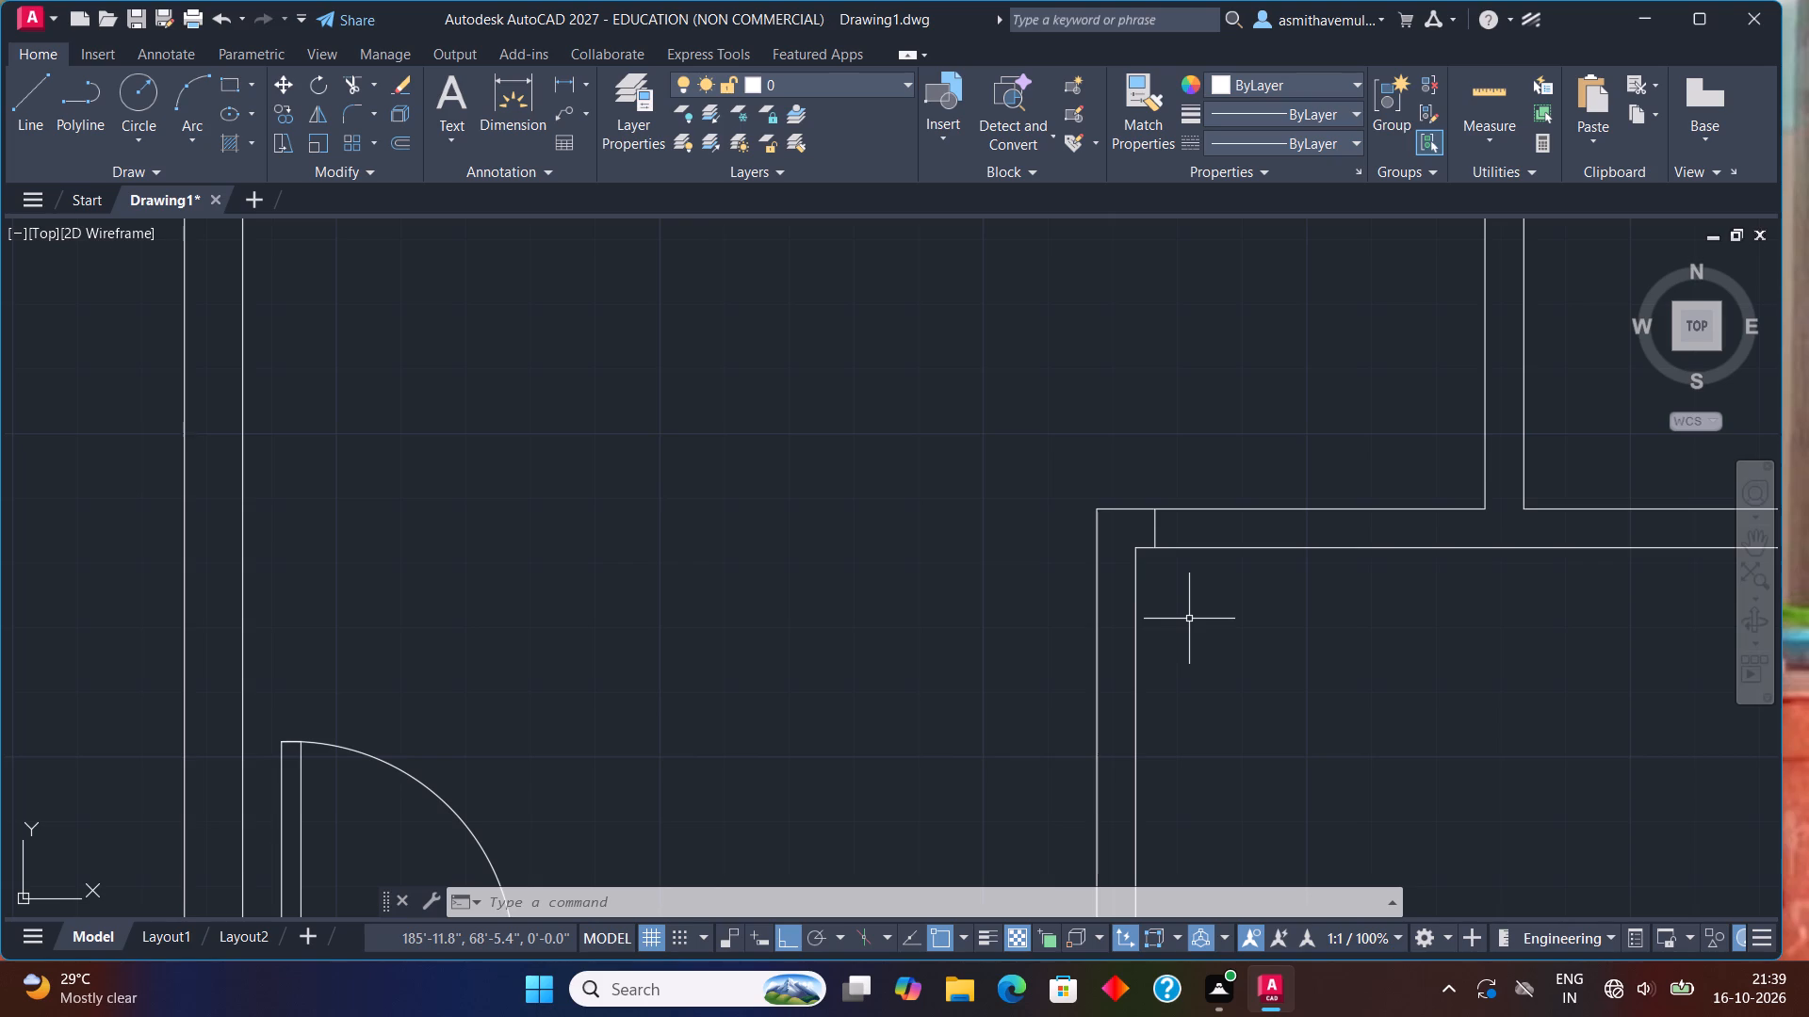
Offset the new jamb line 3" to the east within the partition.
{"action": "key", "text": "o"}
{"action": "key", "text": "Return"}
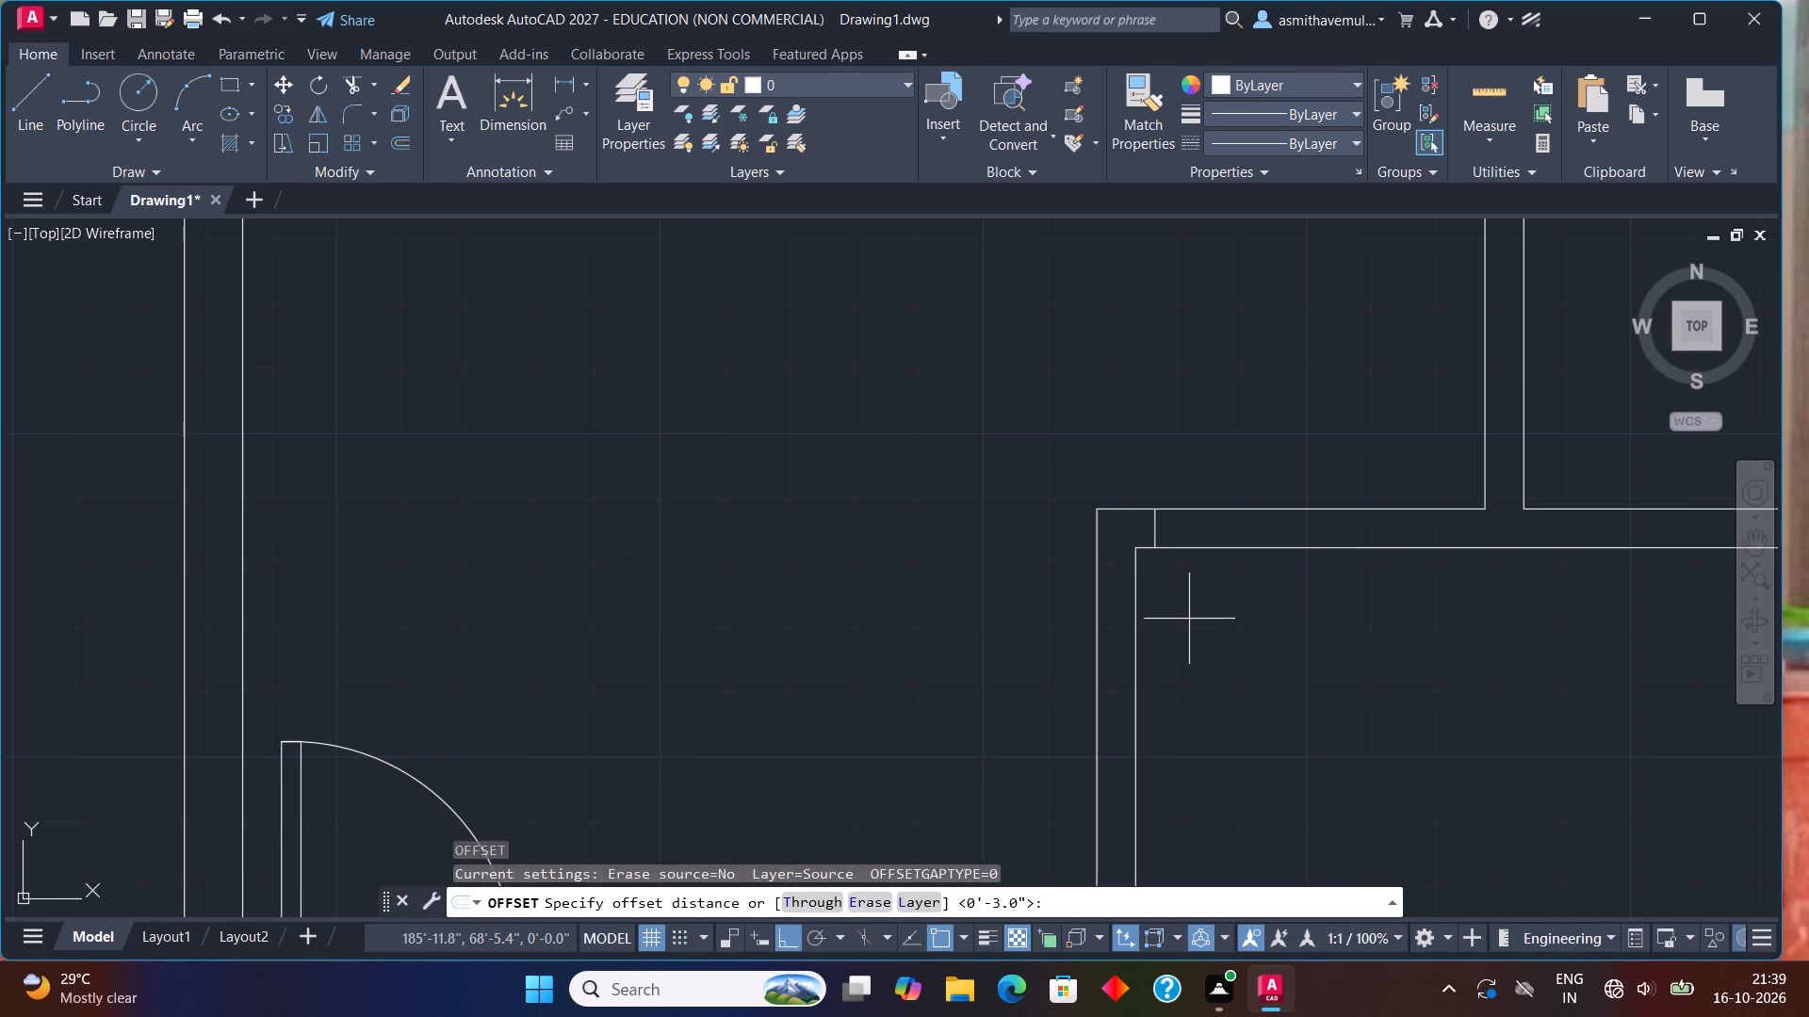
{"action": "key", "text": "3"}
{"action": "key", "text": "shift+quotedbl"}
{"action": "key", "text": "Return"}
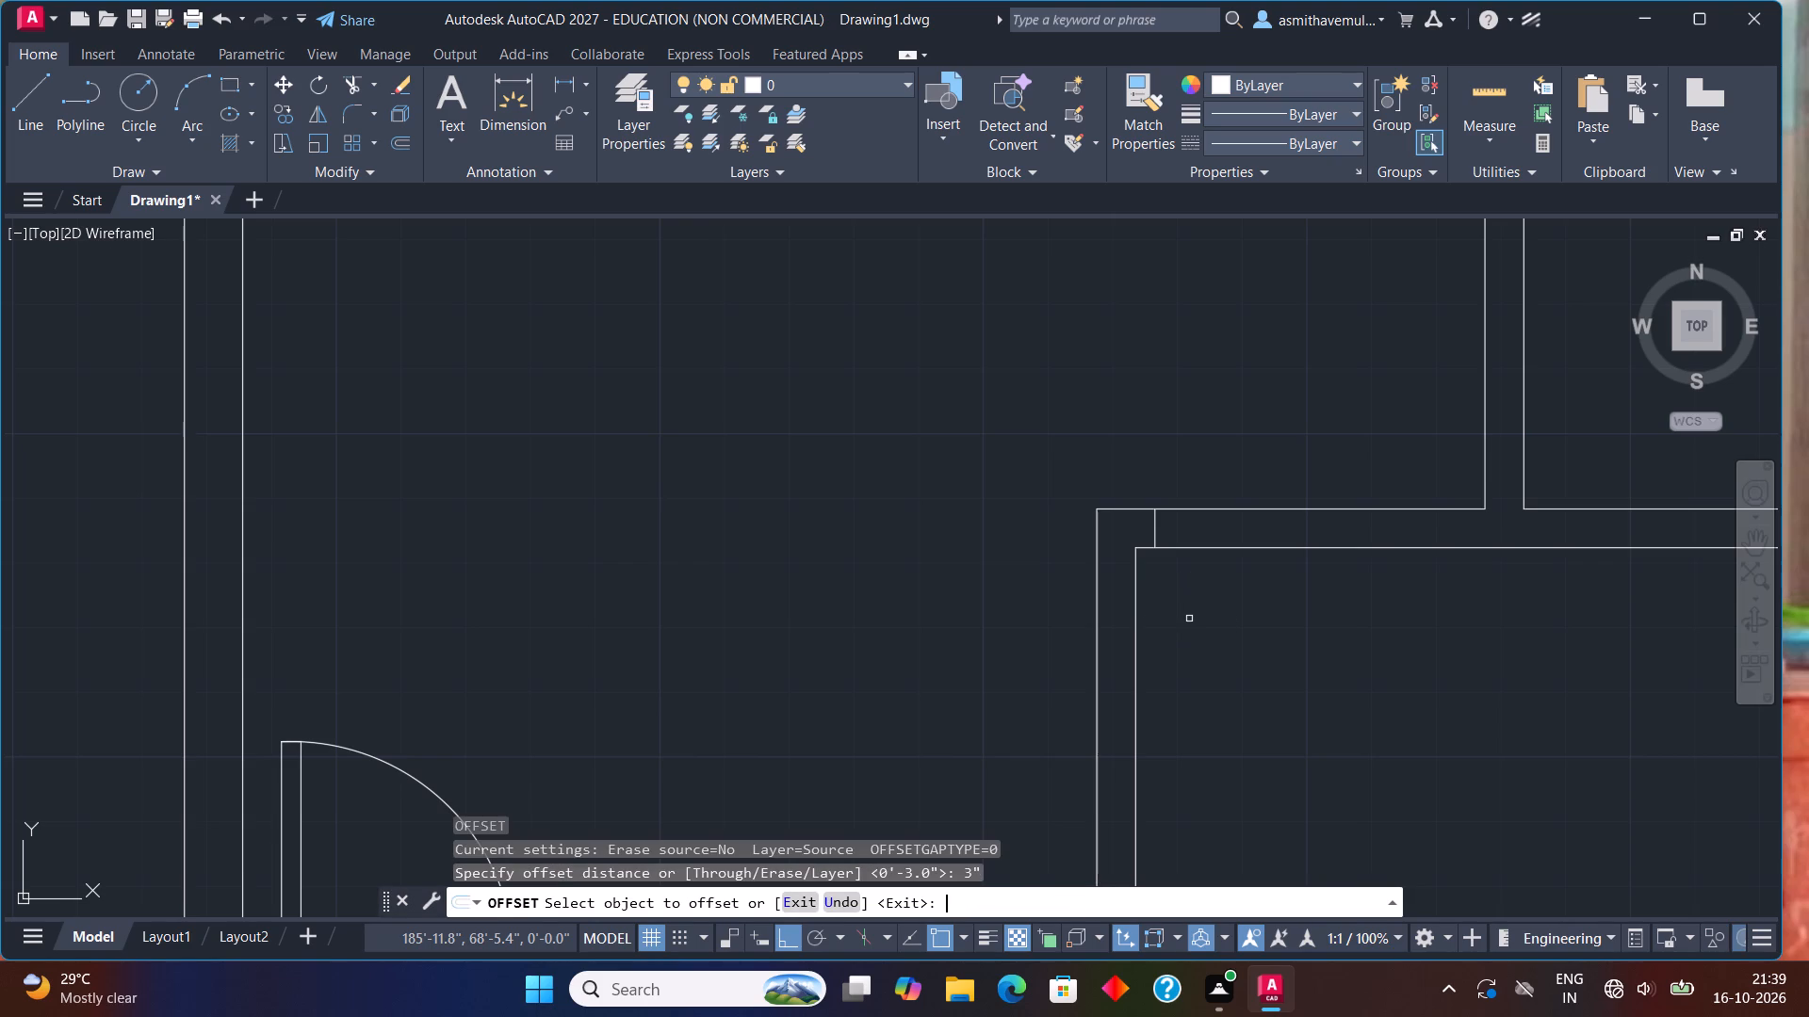
{"action": "left_click", "coordinate": [1155, 537]}
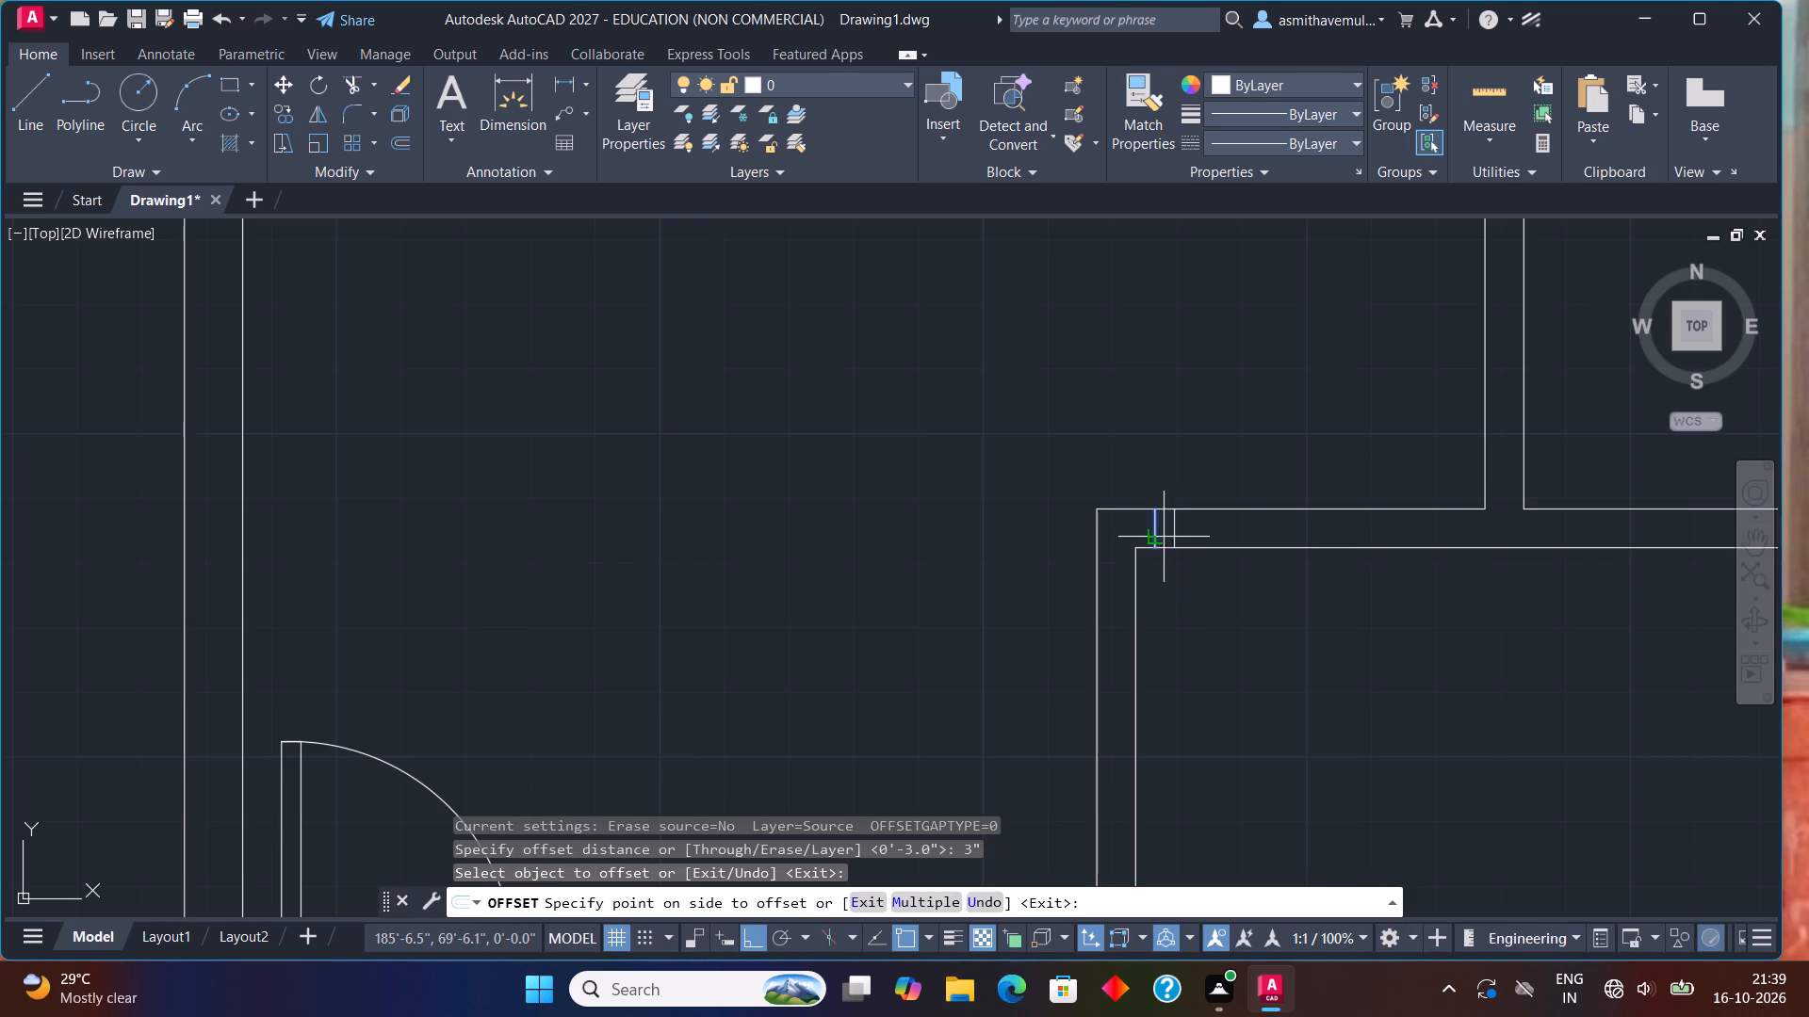
{"action": "left_click", "coordinate": [1174, 537]}
{"action": "key", "text": "Escape"}
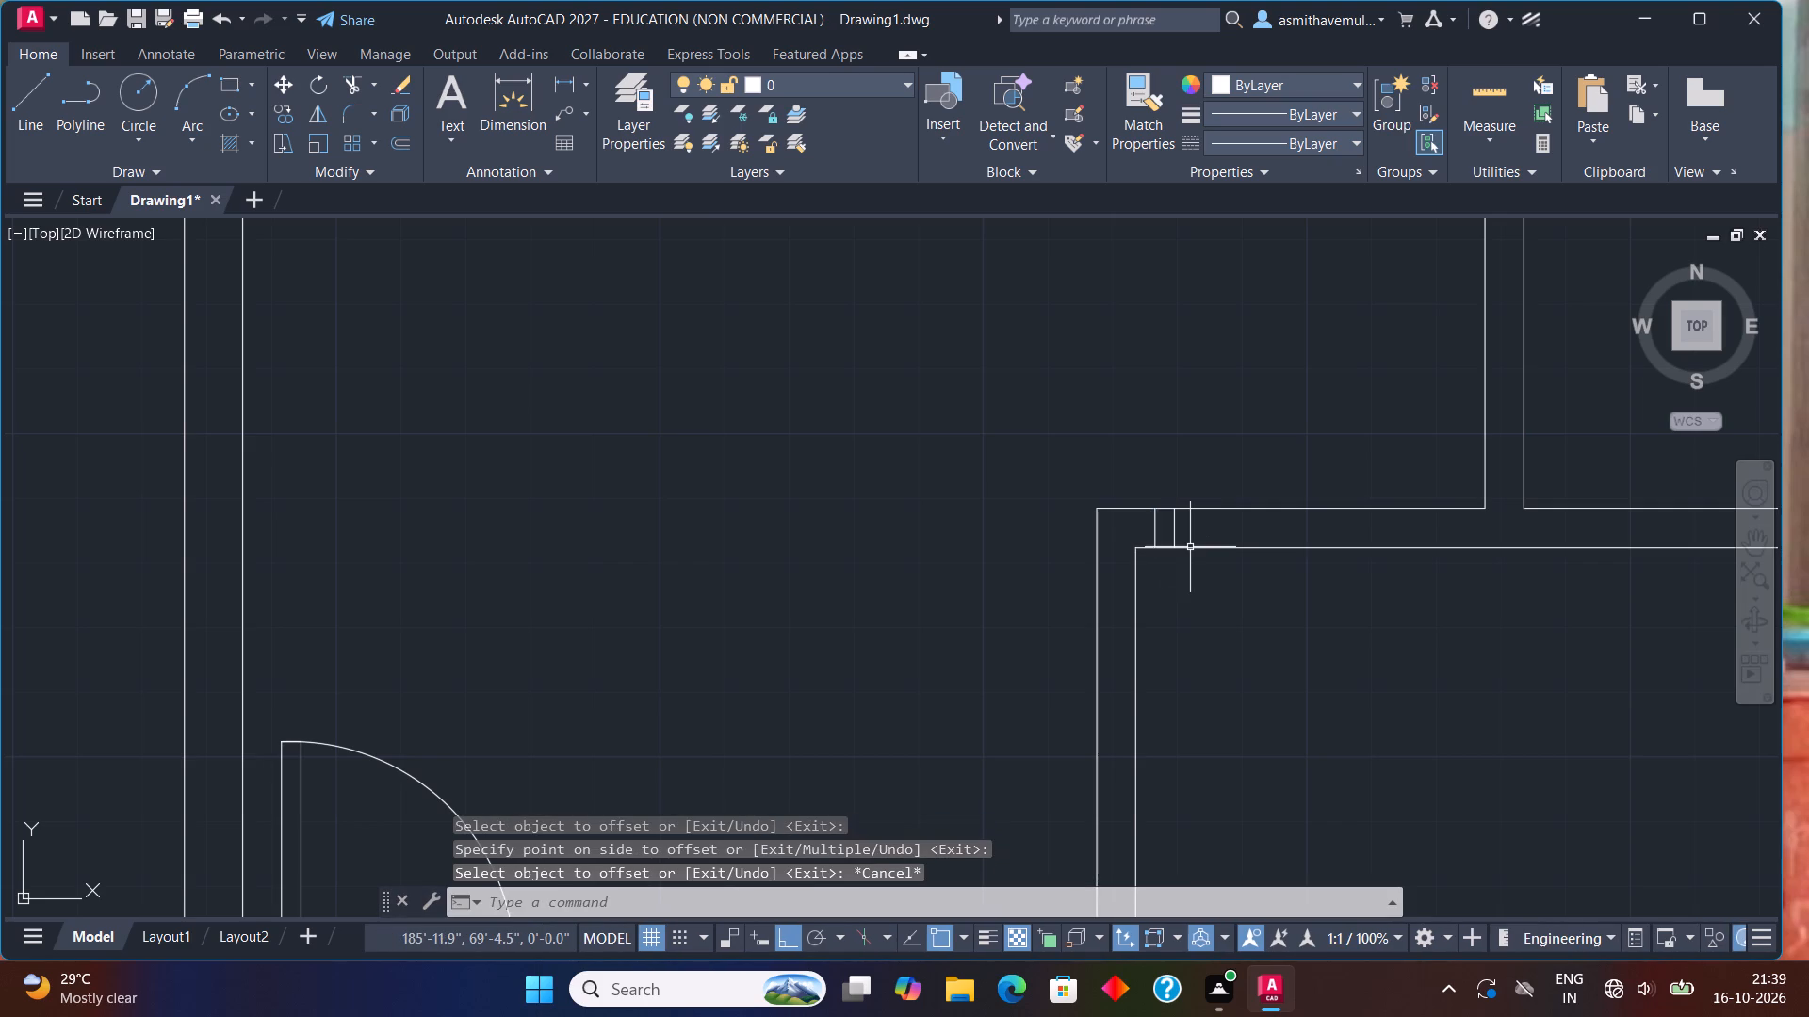
Offset the second jamb line 3' to the east to mark the far side of the door opening.
{"action": "key", "text": "o"}
{"action": "key", "text": "Return"}
{"action": "type", "text": "3'"}
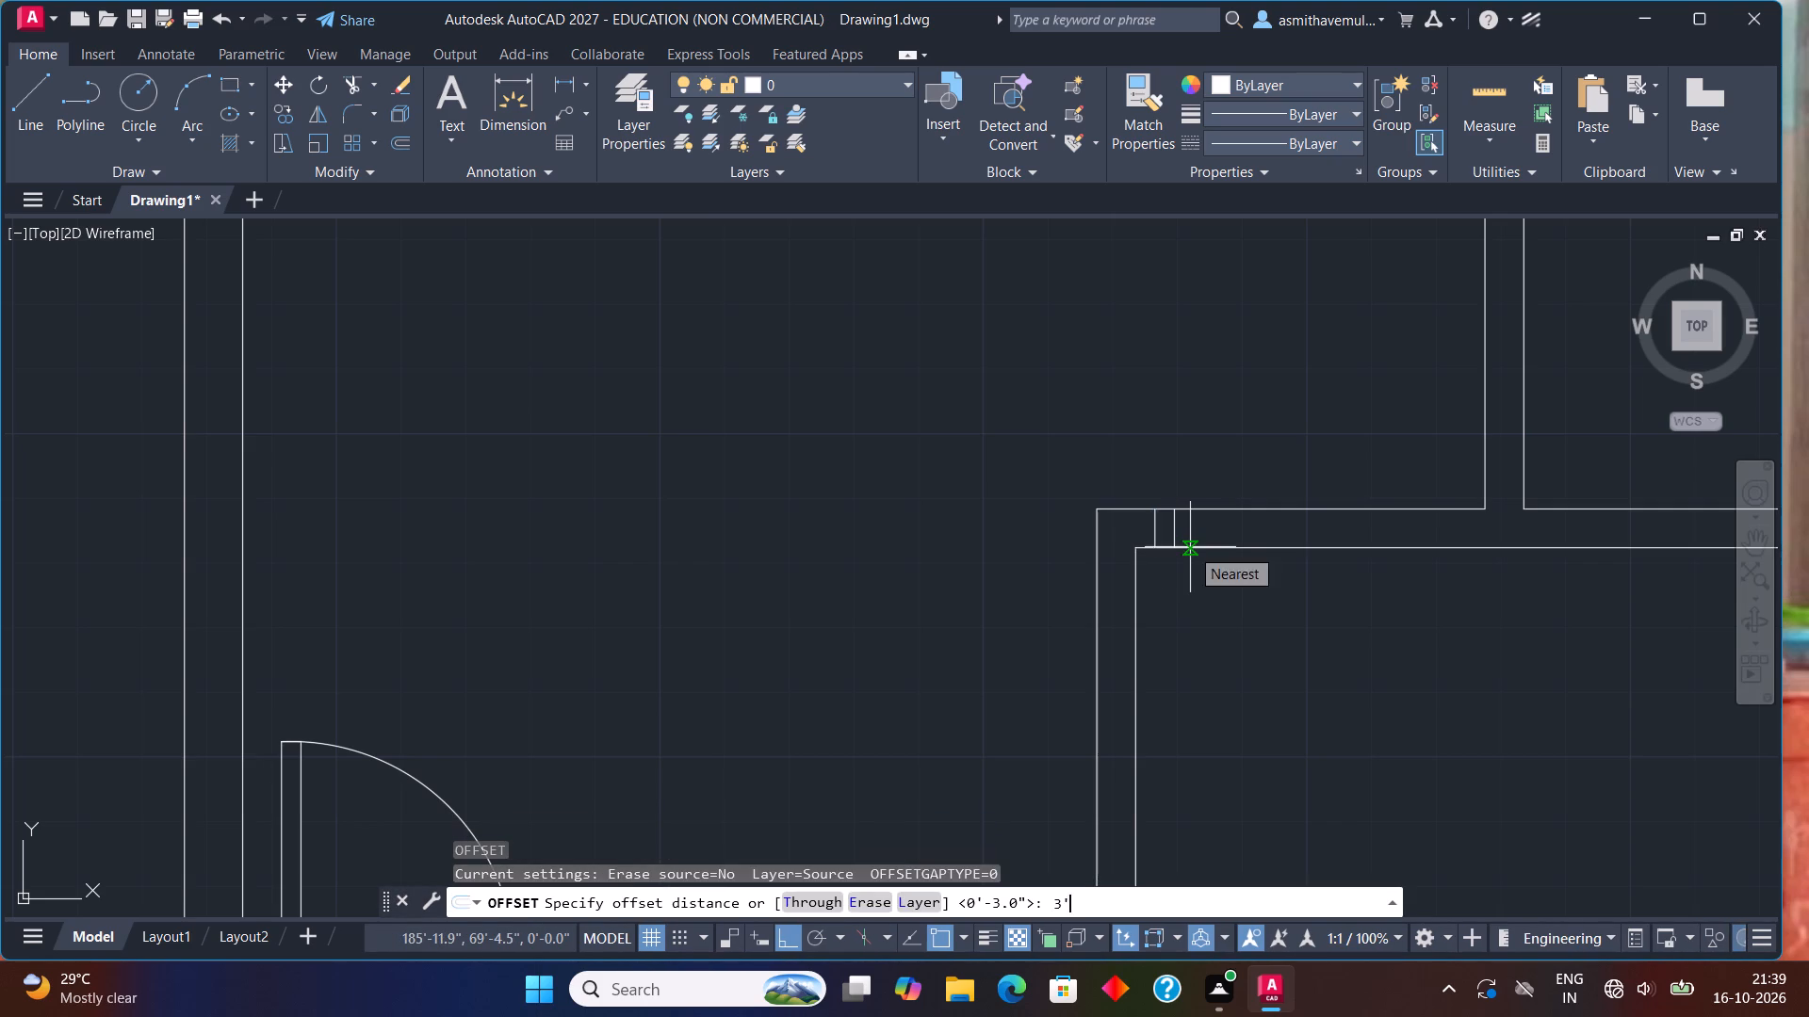
{"action": "key", "text": "Return"}
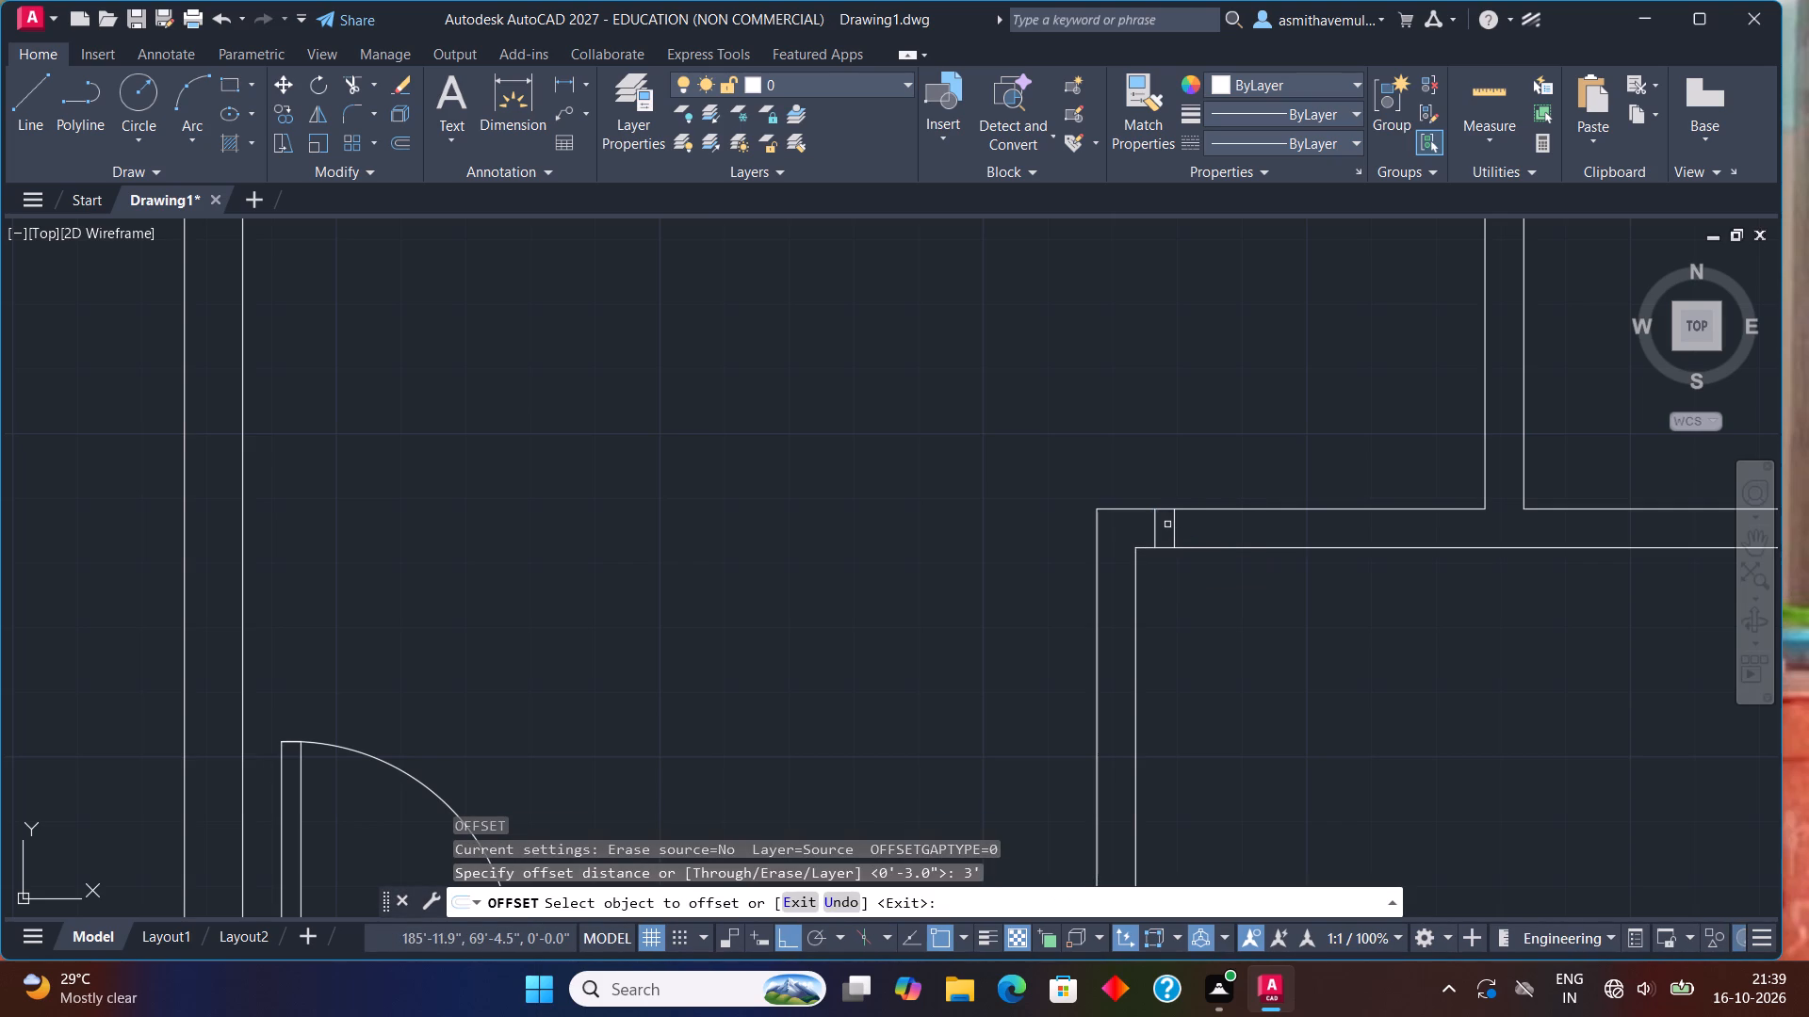
{"action": "left_click", "coordinate": [1175, 531]}
{"action": "left_click", "coordinate": [1225, 524]}
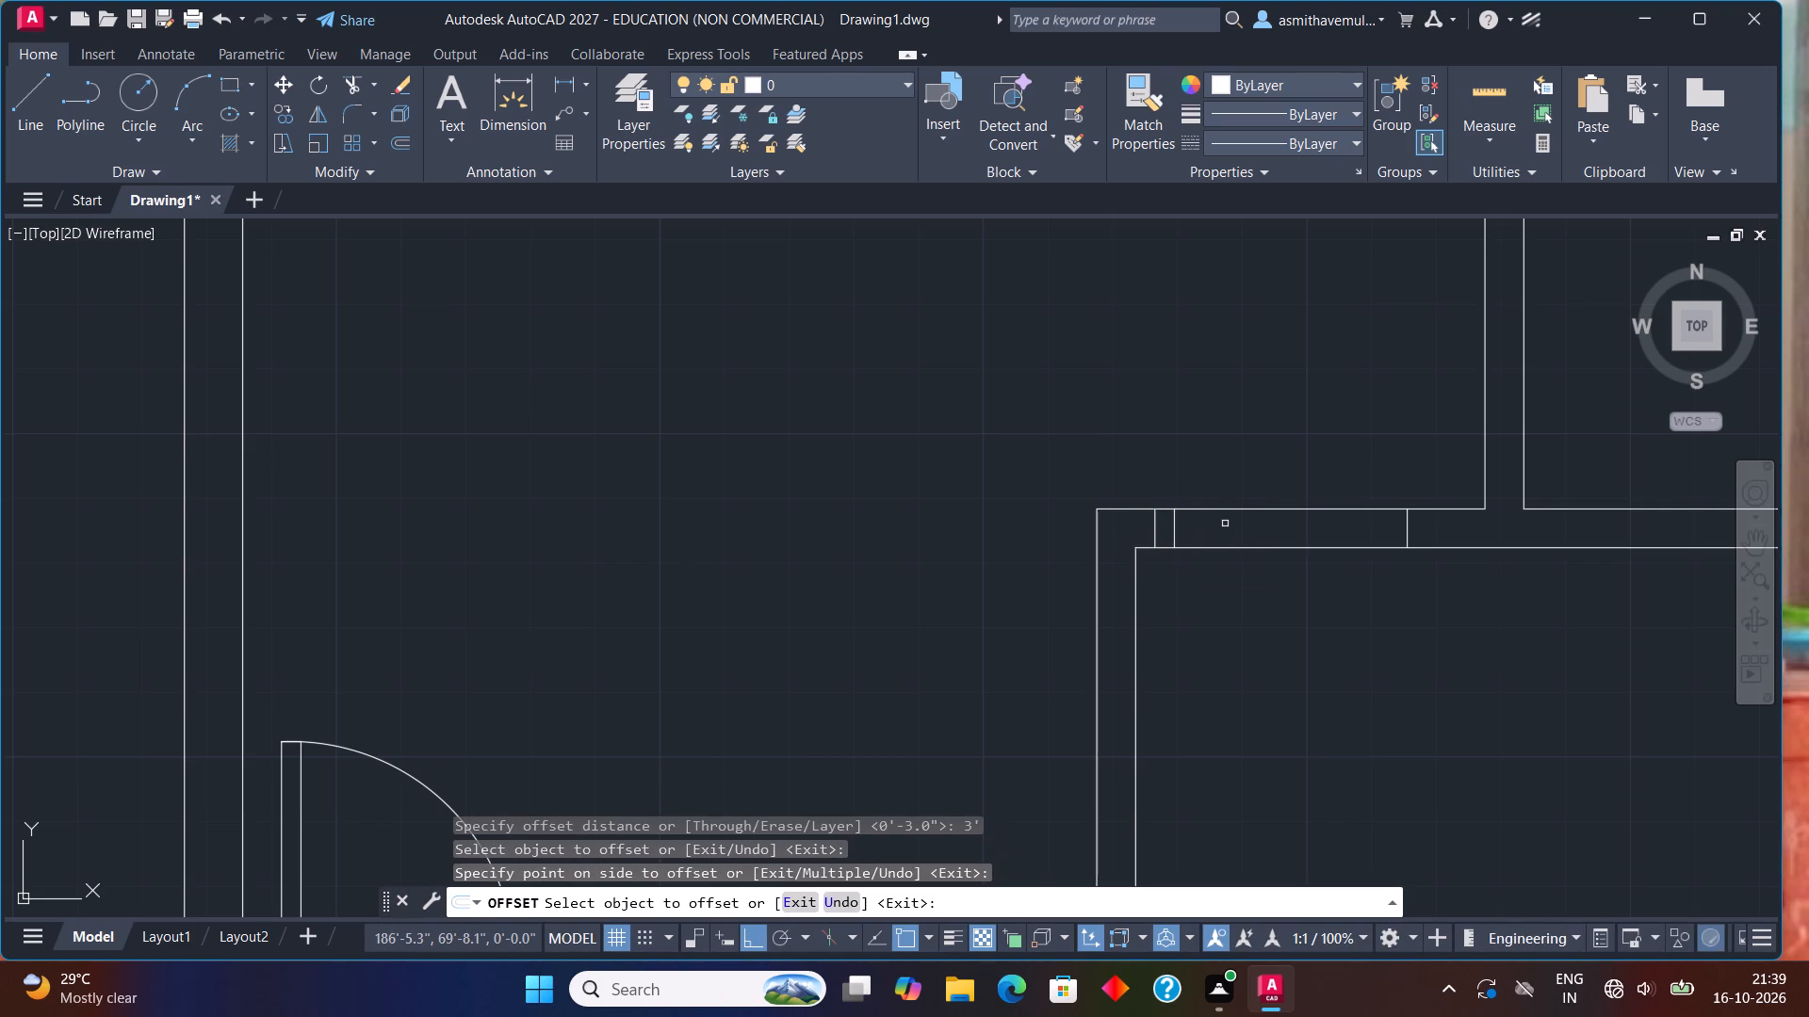
{"action": "key", "text": "Escape"}
Offset the far jamb line 3" to the east to complete the second door jamb.
{"action": "key", "text": "o"}
{"action": "key", "text": "Return"}
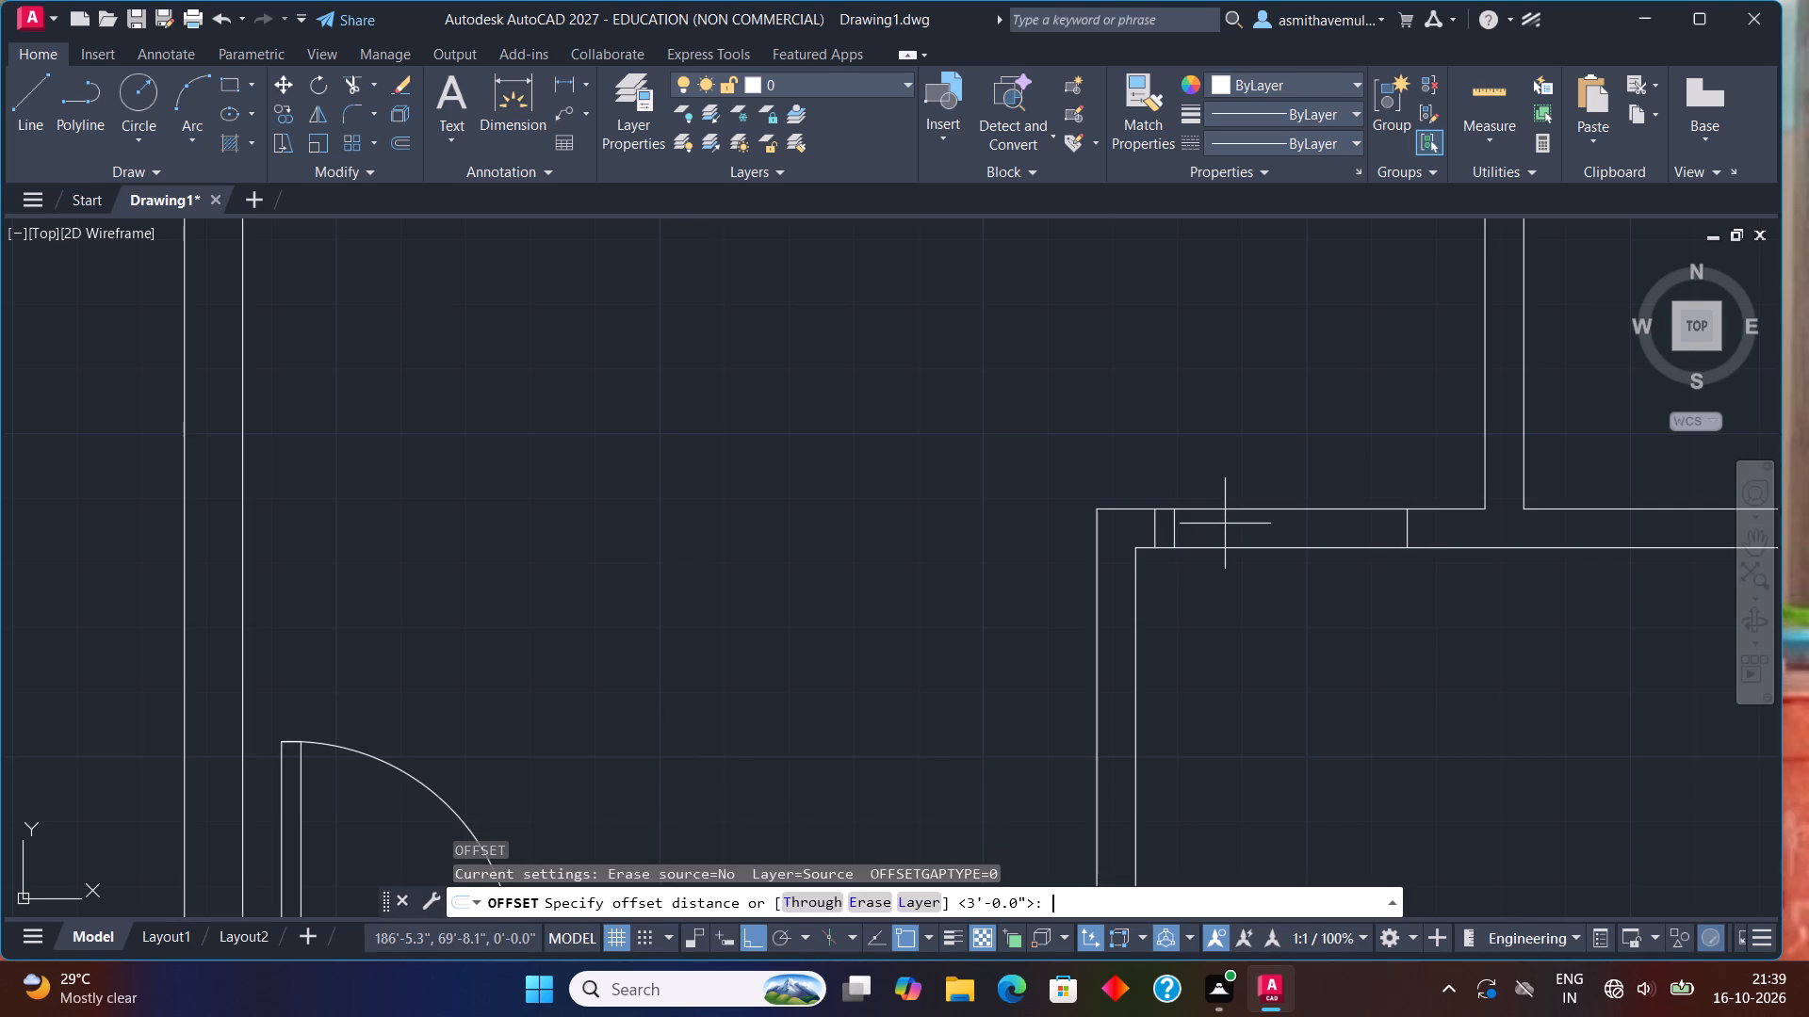
{"action": "key", "text": "3"}
{"action": "key", "text": "shift+quotedbl"}
{"action": "key", "text": "Return"}
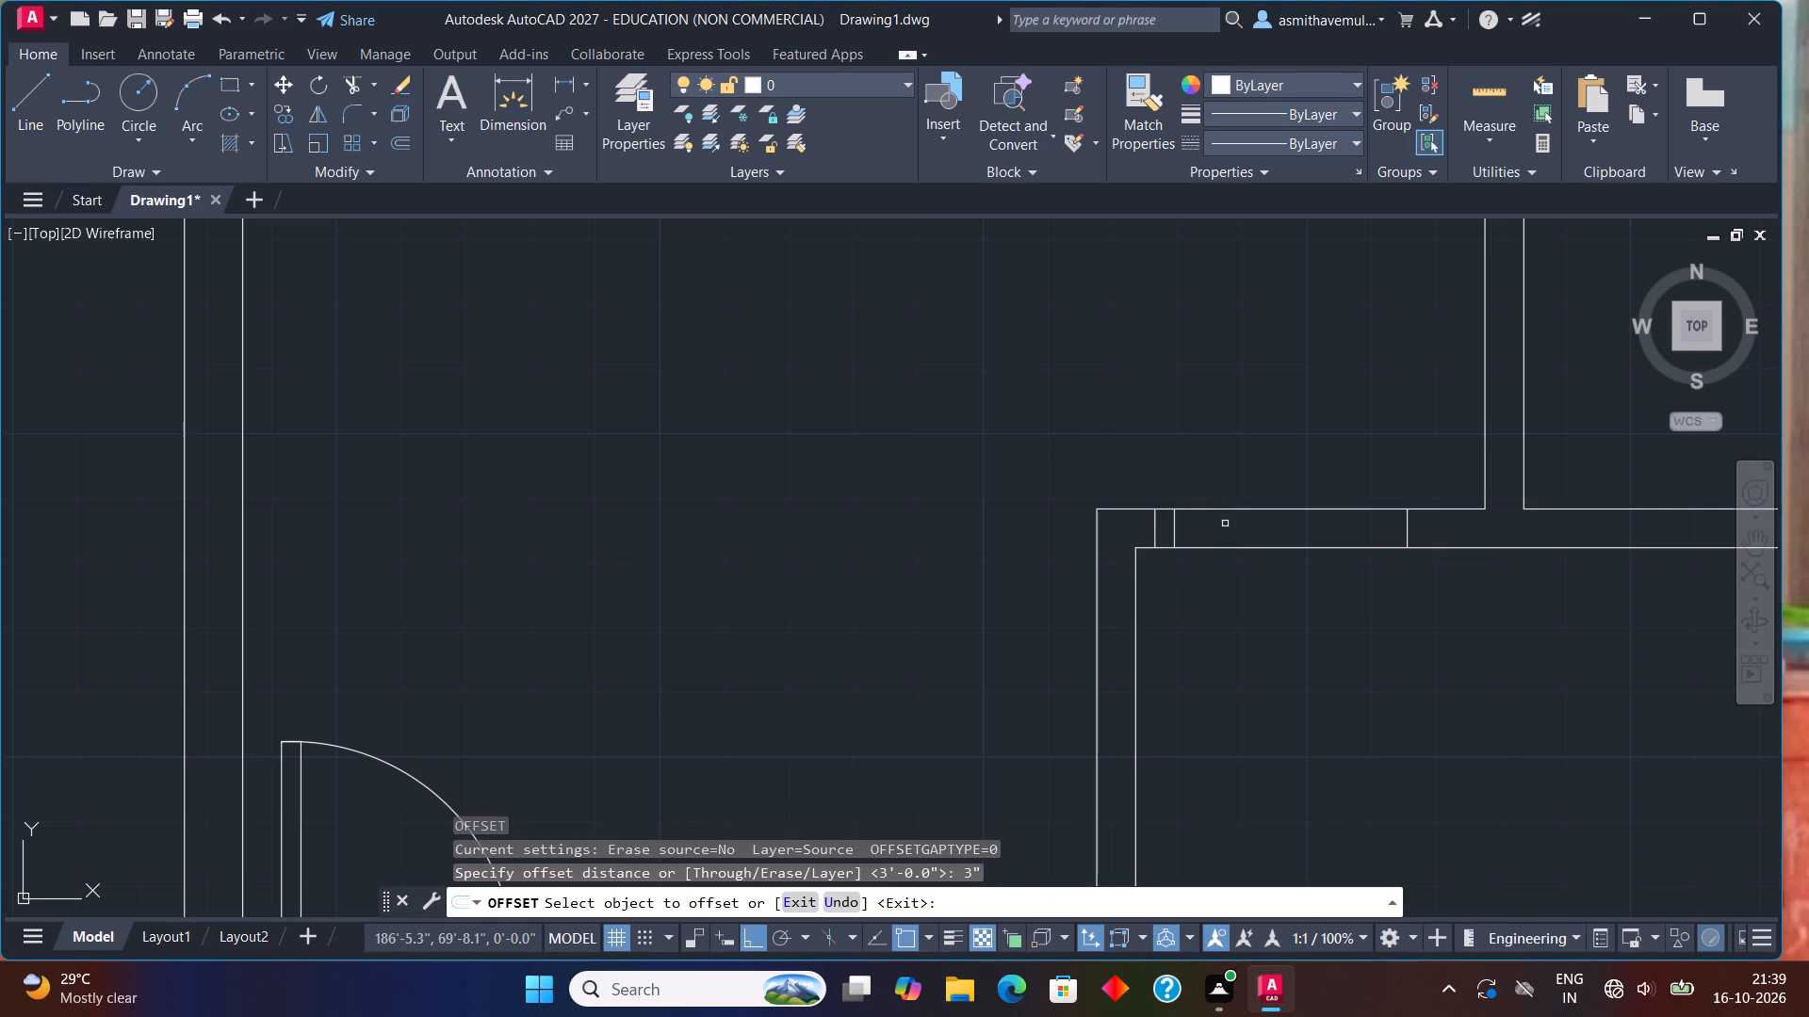
{"action": "left_click", "coordinate": [1410, 538]}
{"action": "left_click", "coordinate": [1444, 537]}
{"action": "key", "text": "Escape"}
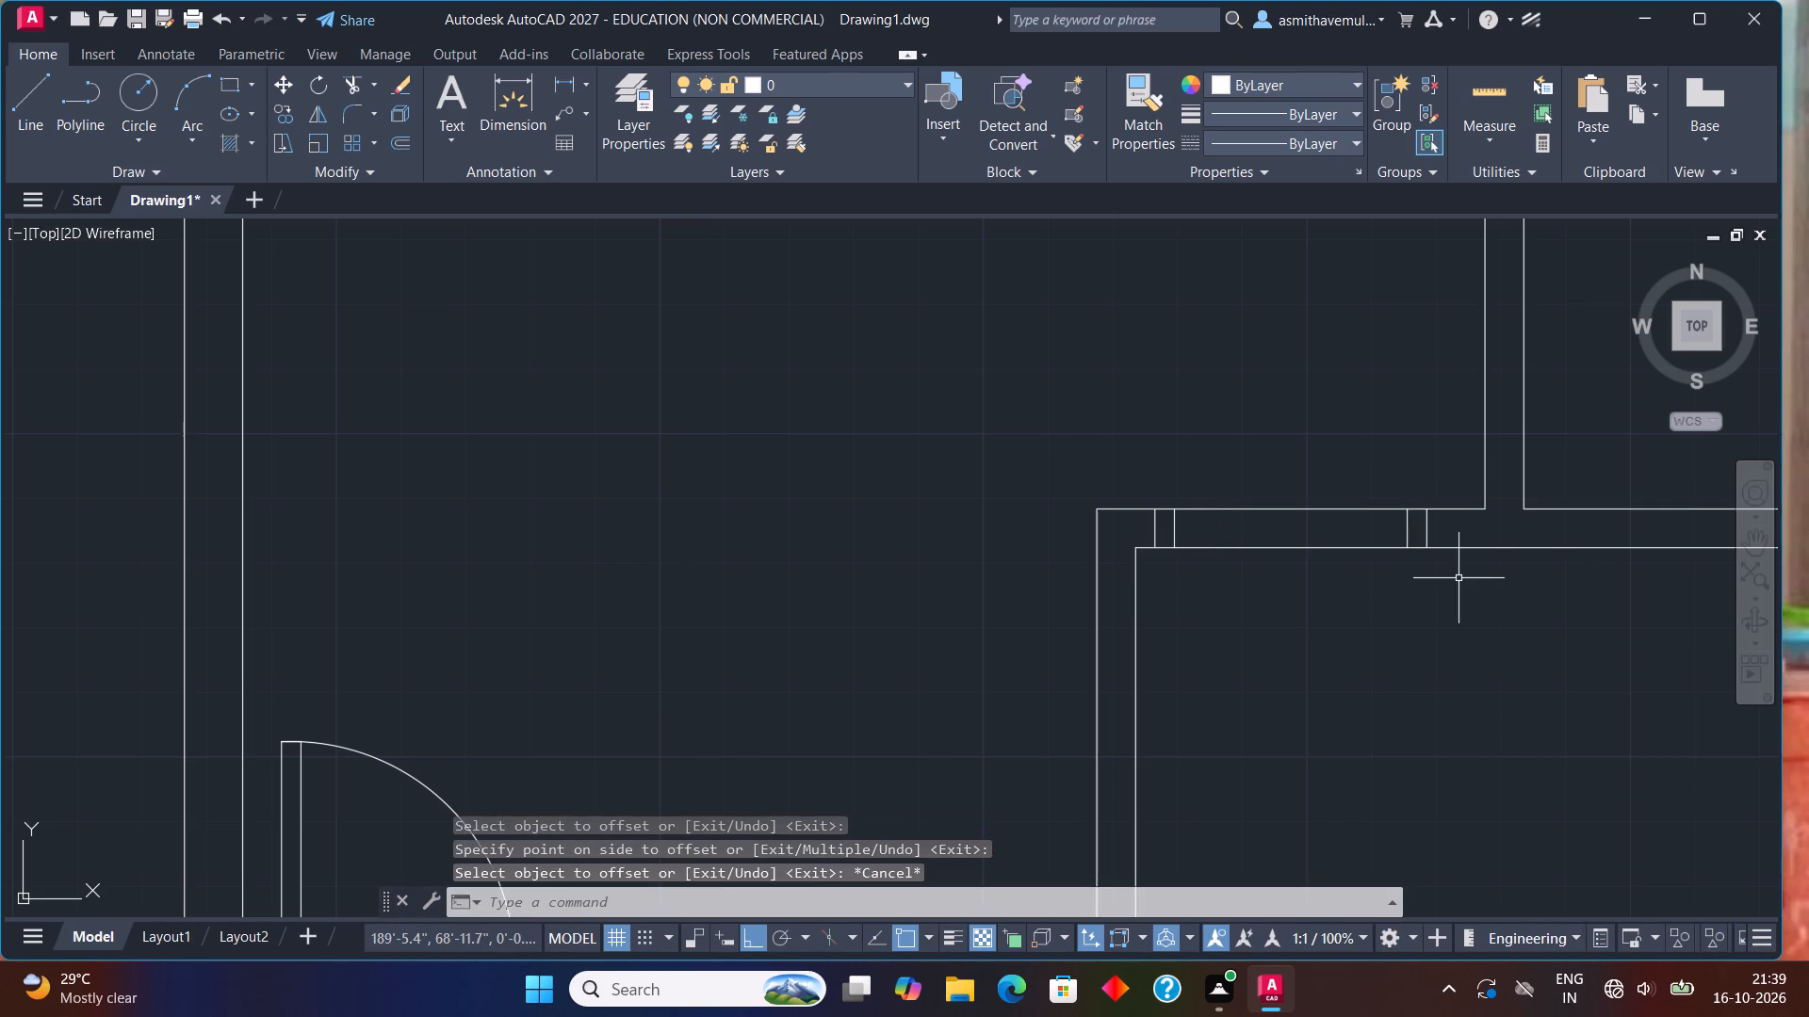
Trim both partition lines between the two jambs to open the doorway into the lower east room.
{"action": "type", "text": "TRIM"}
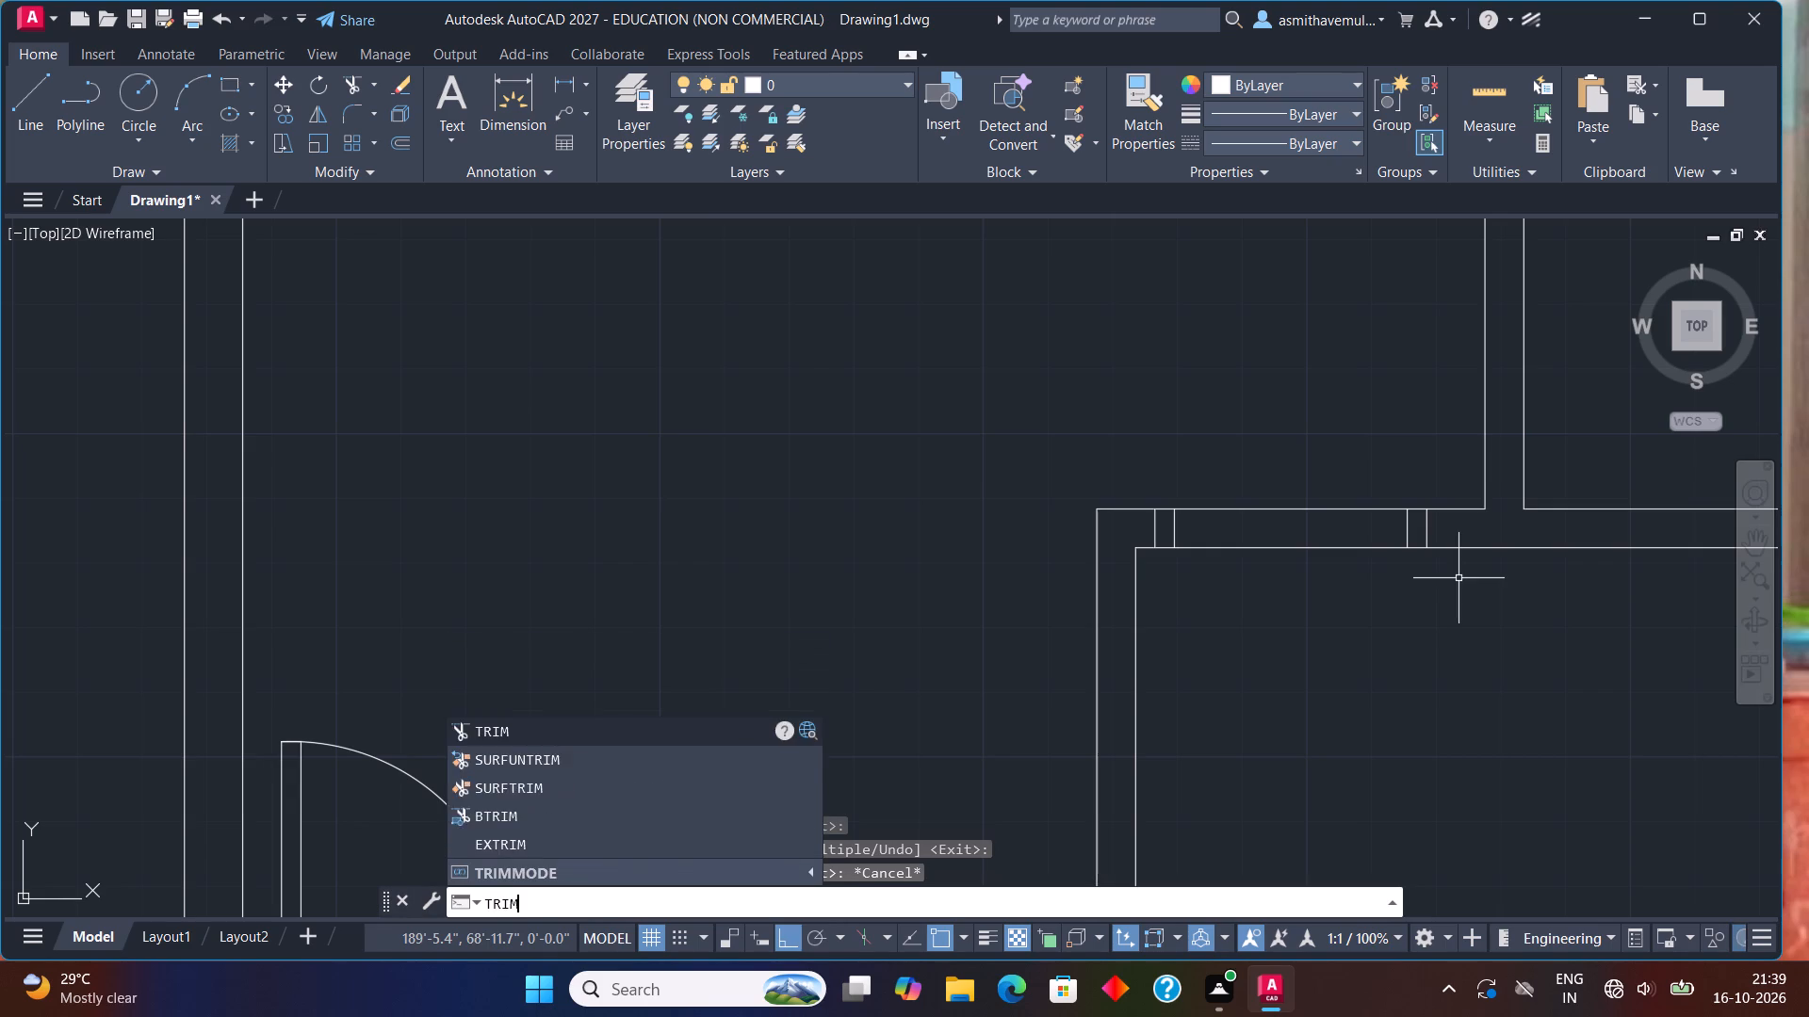
{"action": "key", "text": "Return"}
{"action": "left_click_drag", "start_coordinate": [1268, 599], "coordinate": [1344, 410]}
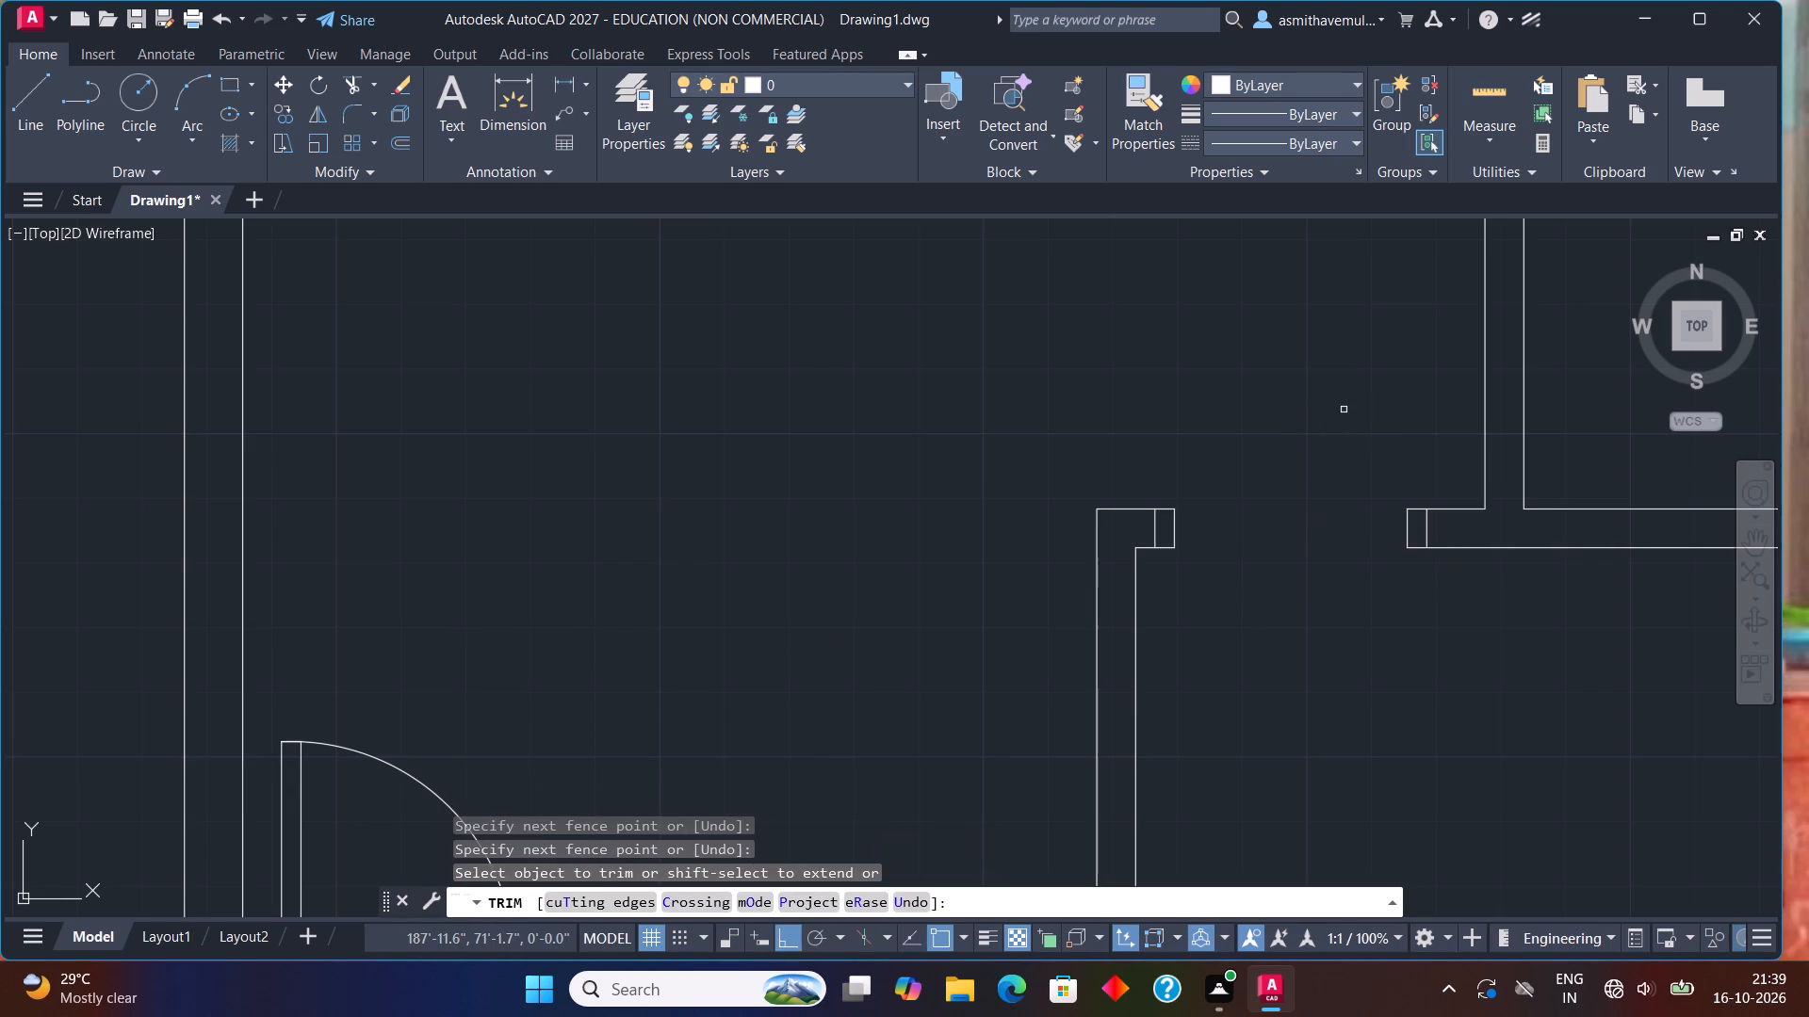
{"action": "key", "text": "Escape"}
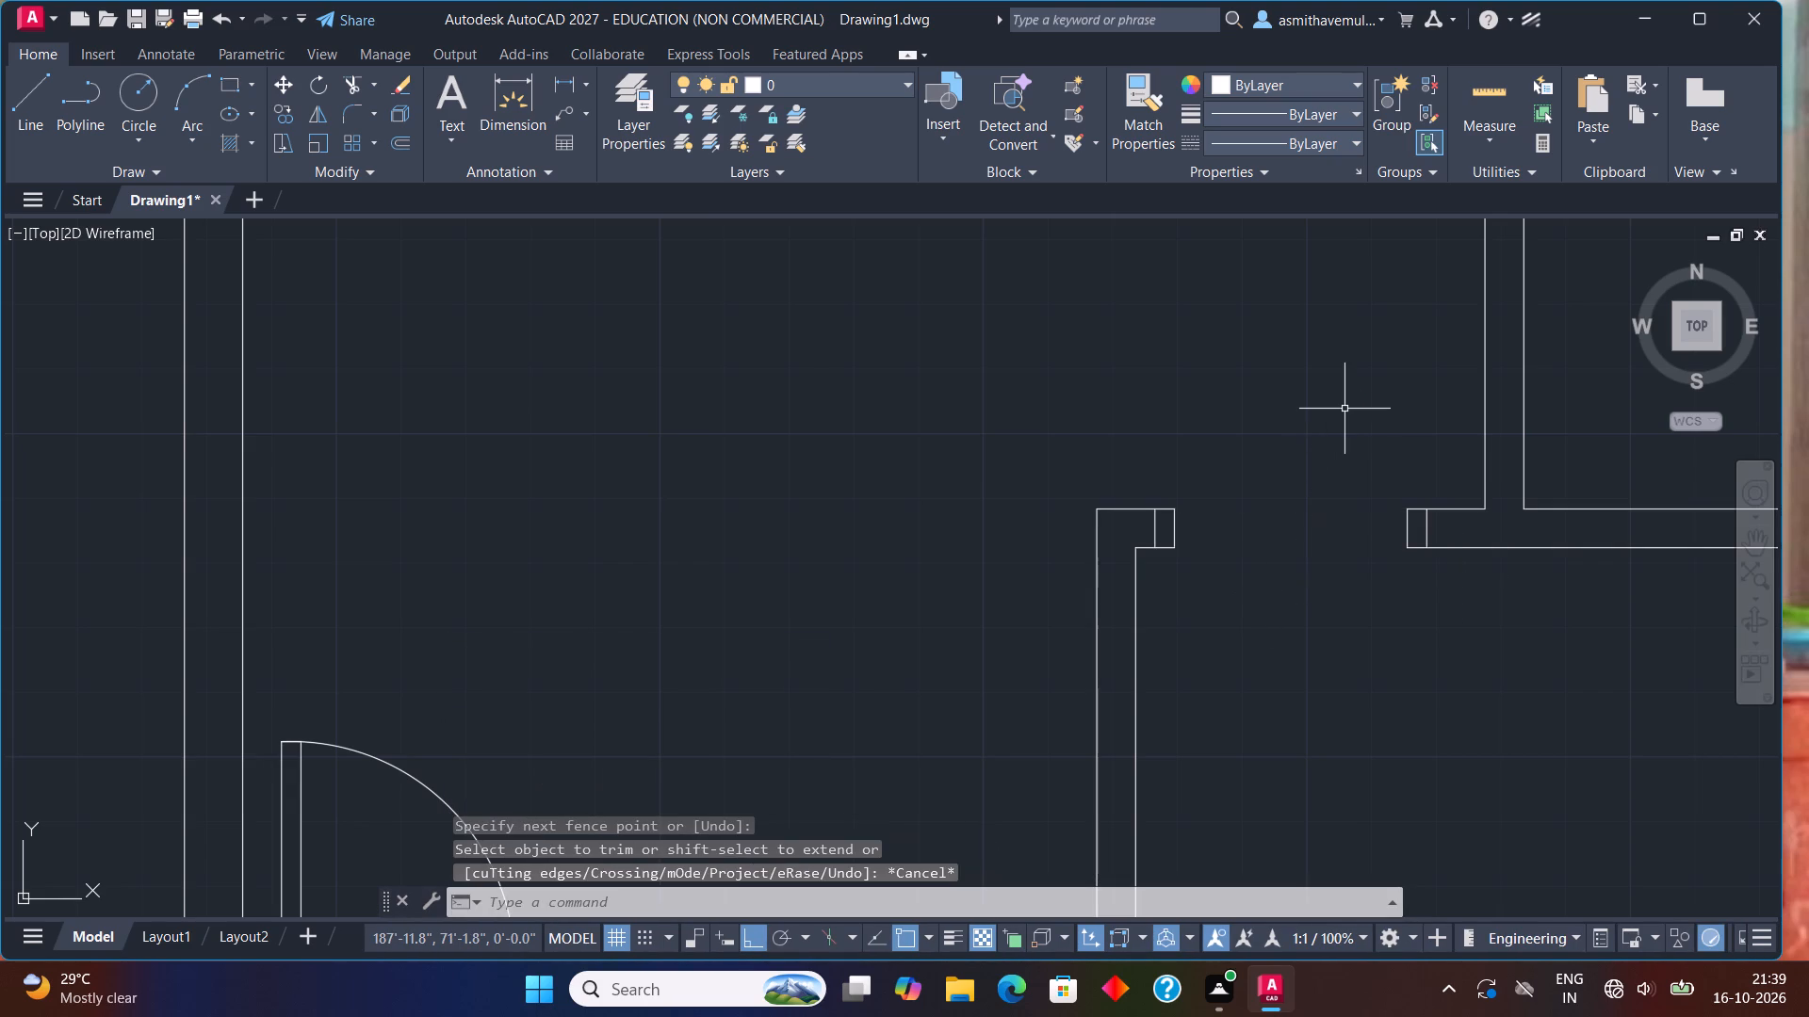
Draw a 3" by 3' door leaf rectangle extending south into the room from the west jamb's lower inside corner.
{"action": "scroll", "coordinate": [1179, 654], "scroll_direction": "down", "scroll_amount": 2}
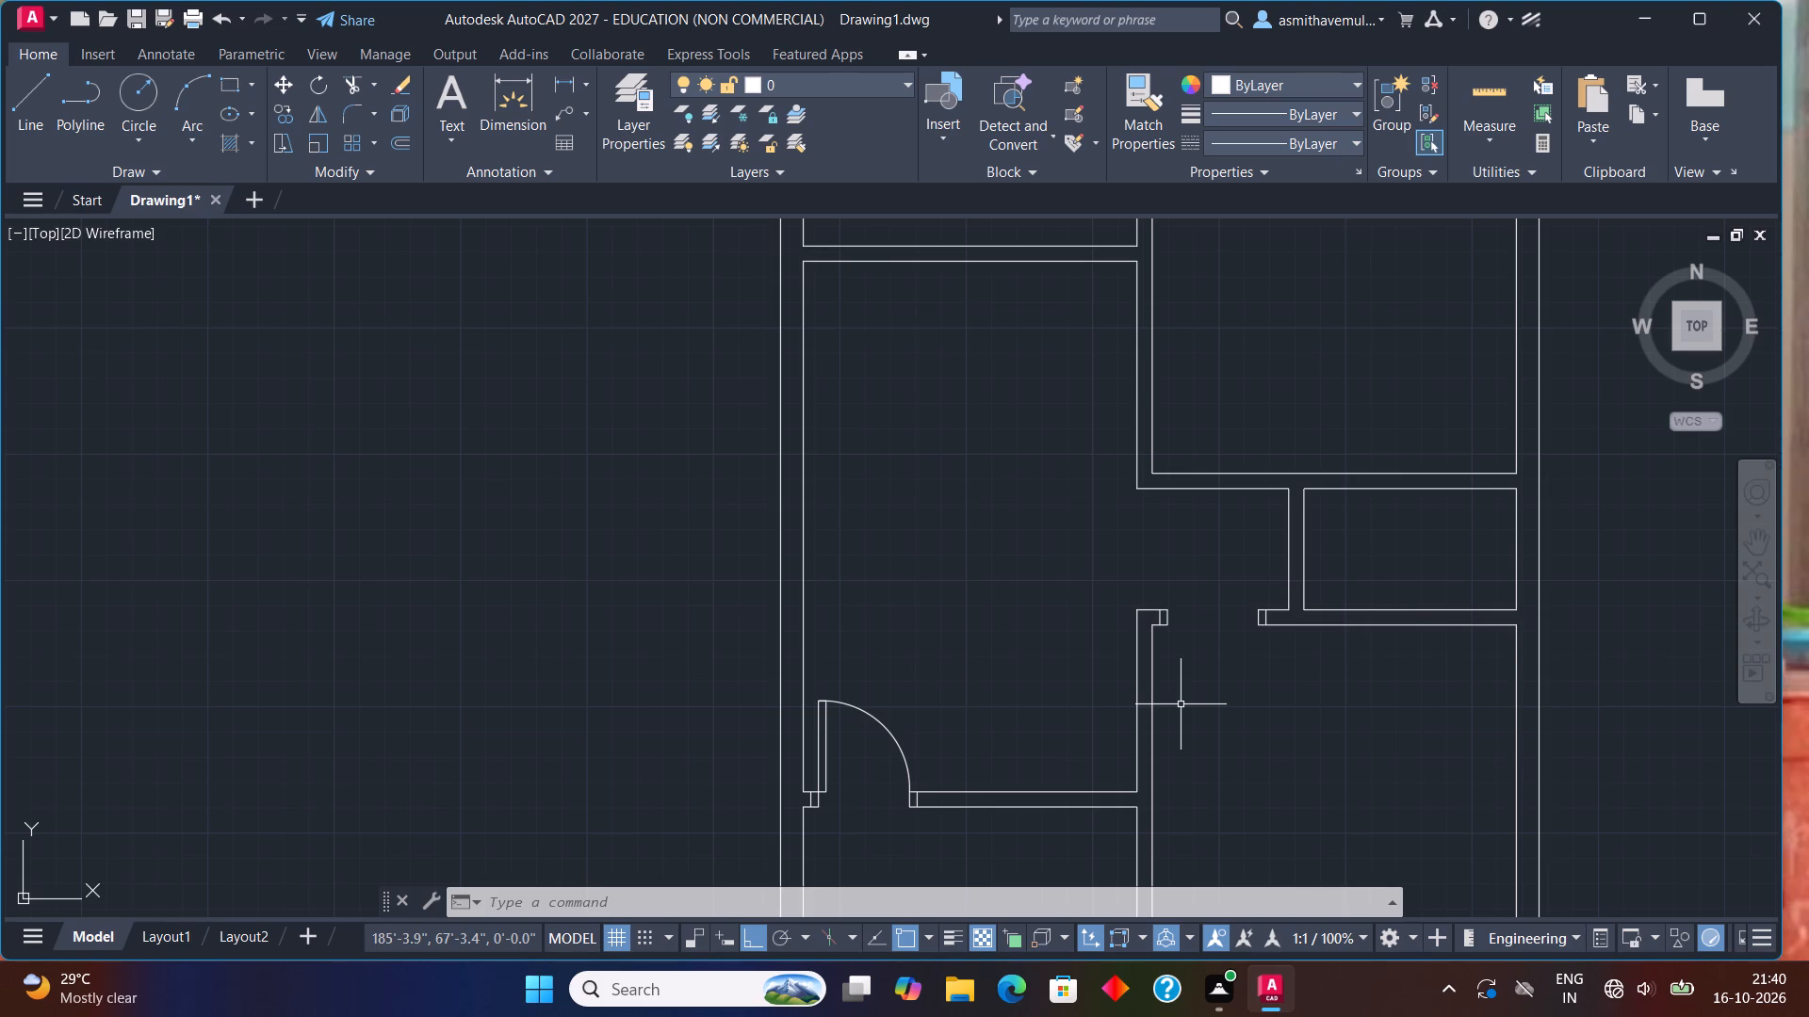
{"action": "type", "text": "REC"}
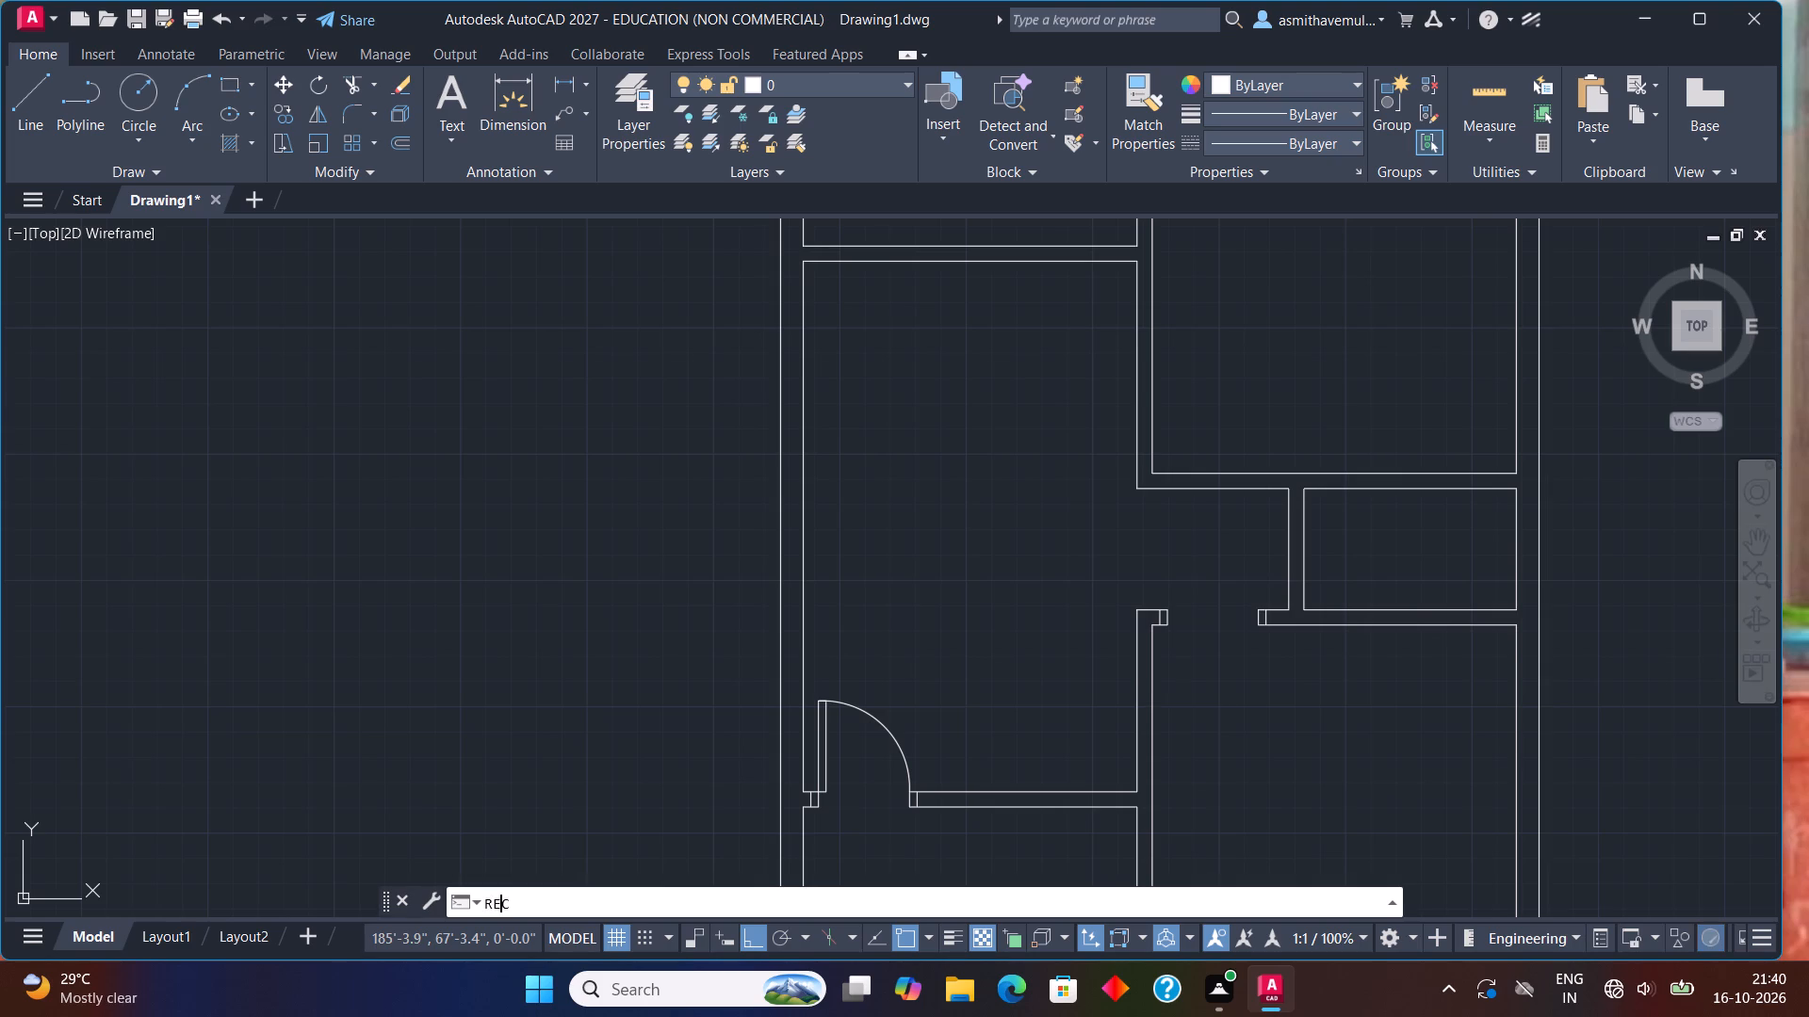
{"action": "key", "text": "Return"}
{"action": "scroll", "coordinate": [1156, 652], "scroll_direction": "up", "scroll_amount": 1}
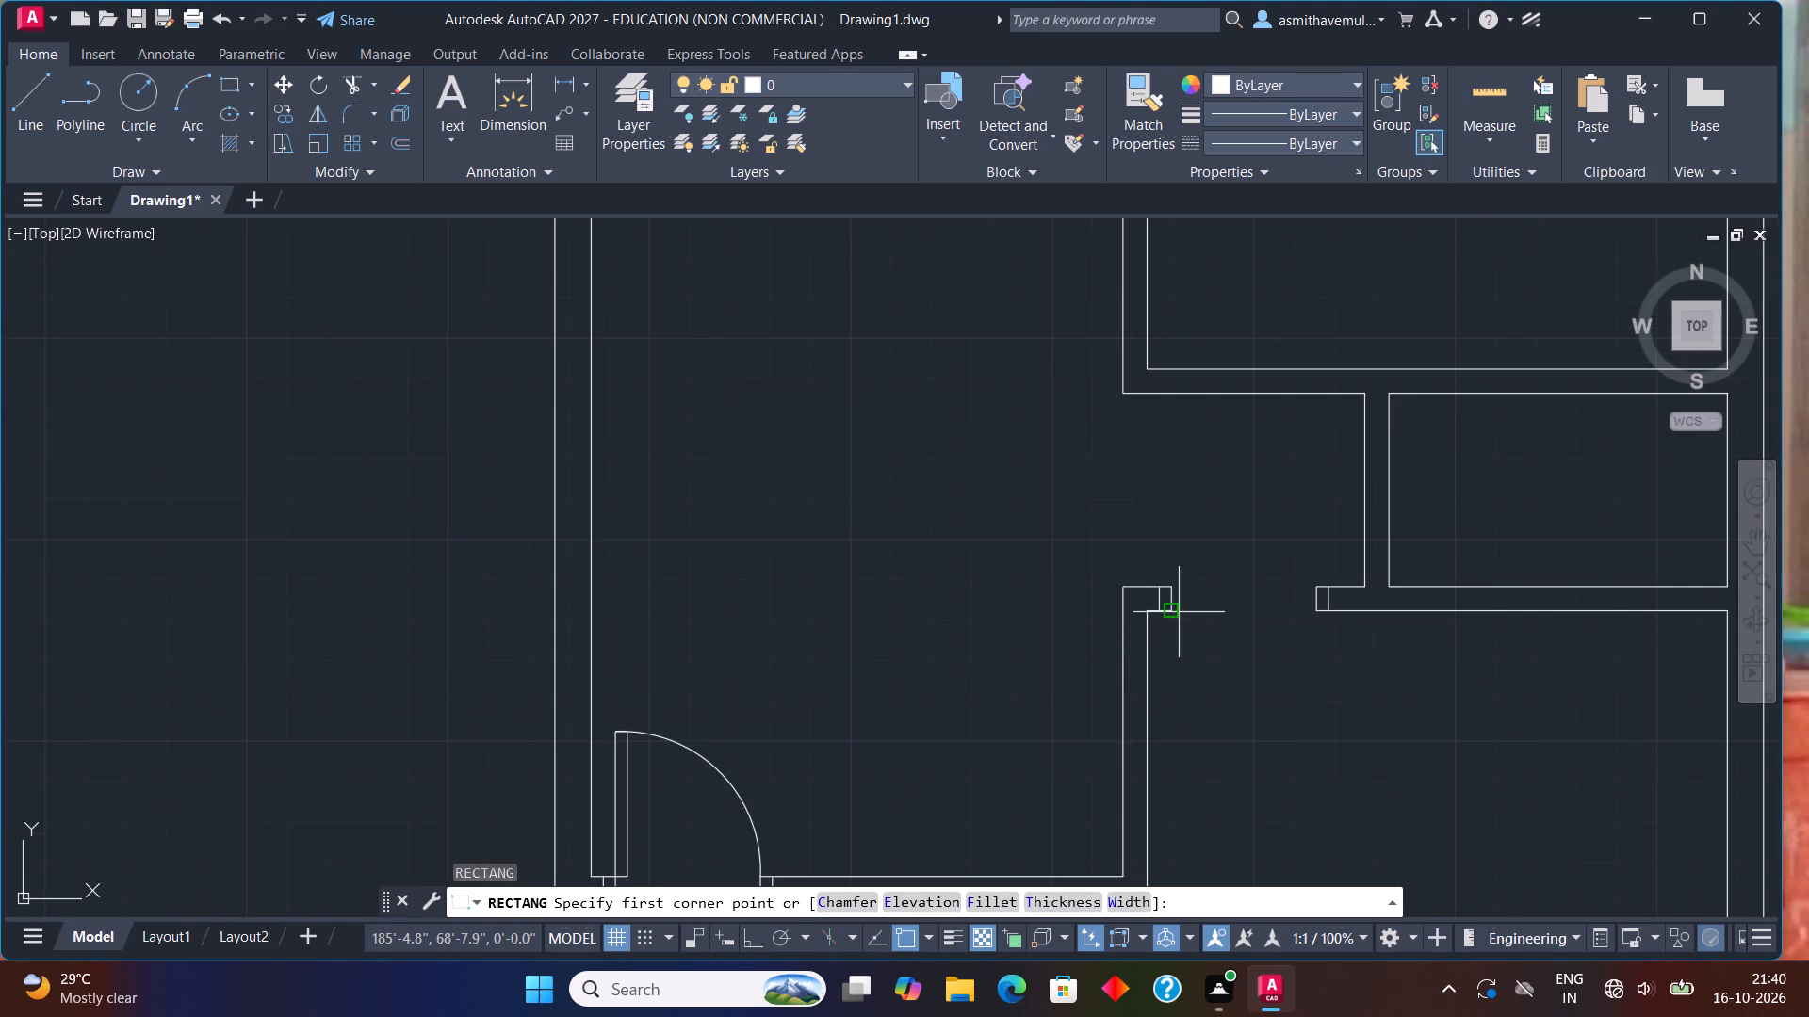
{"action": "left_click", "coordinate": [1178, 612]}
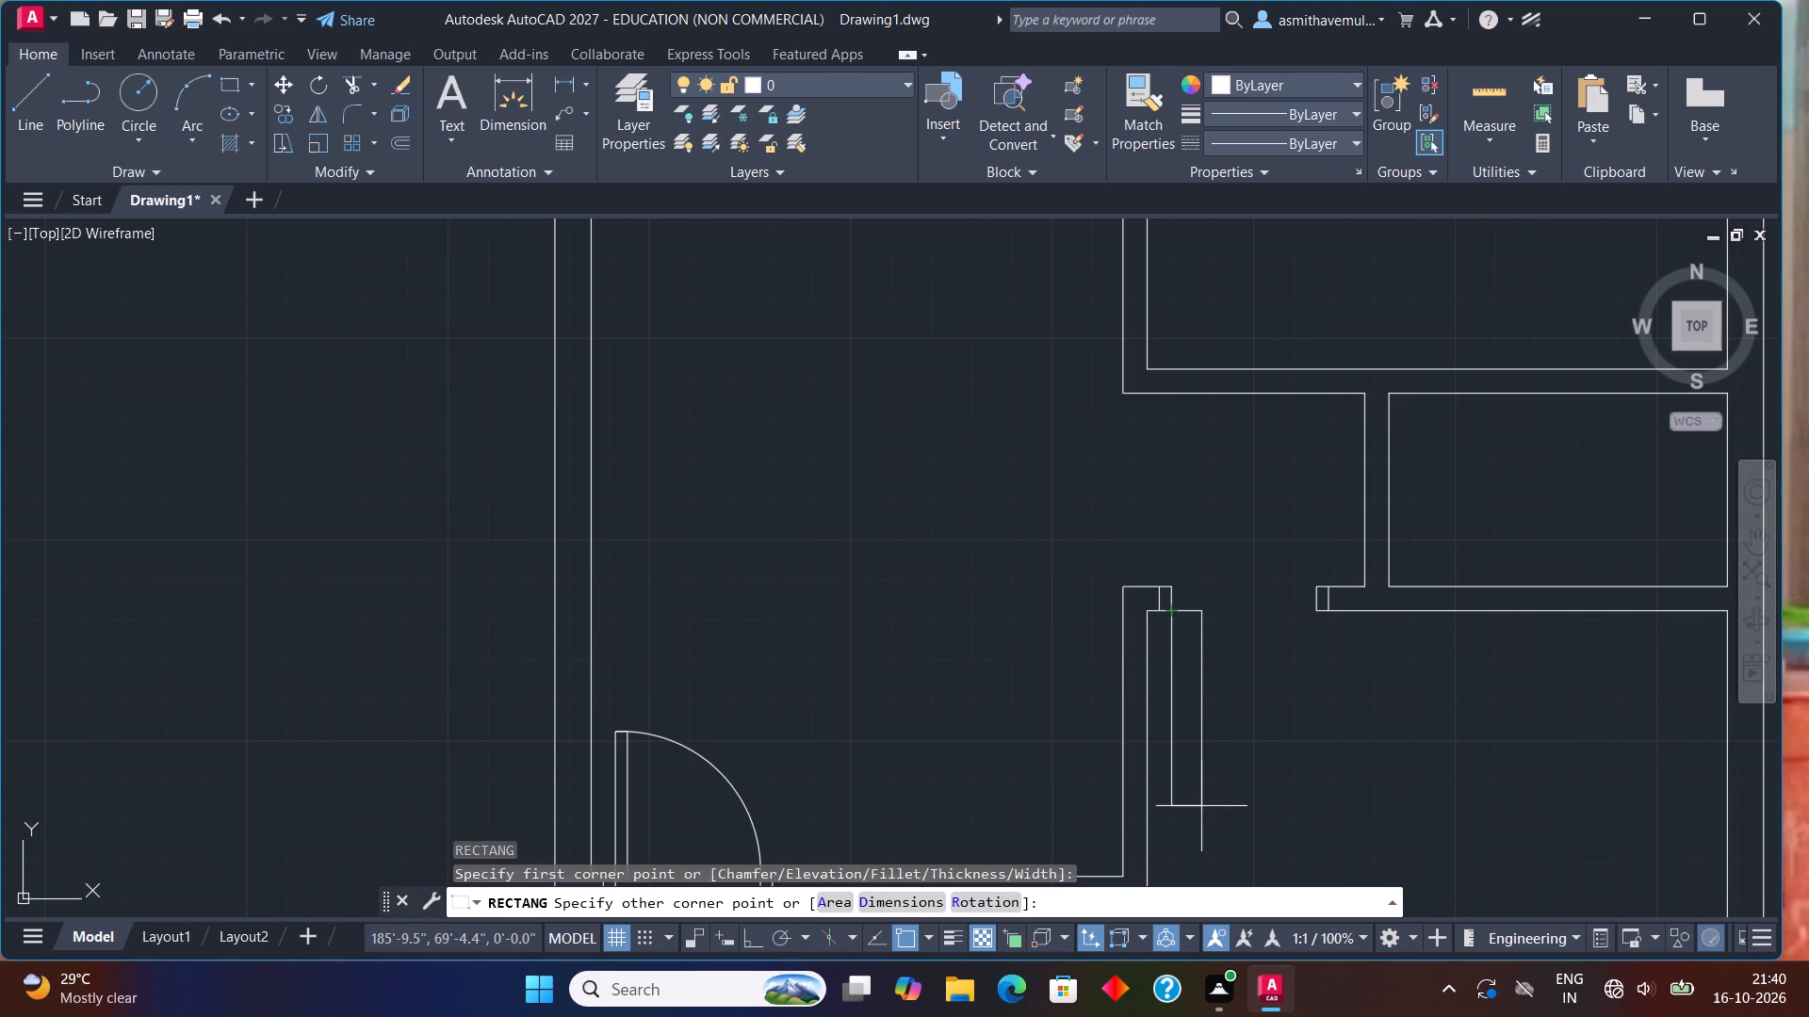
{"action": "key", "text": "d"}
{"action": "key", "text": "Return"}
{"action": "key", "text": "3"}
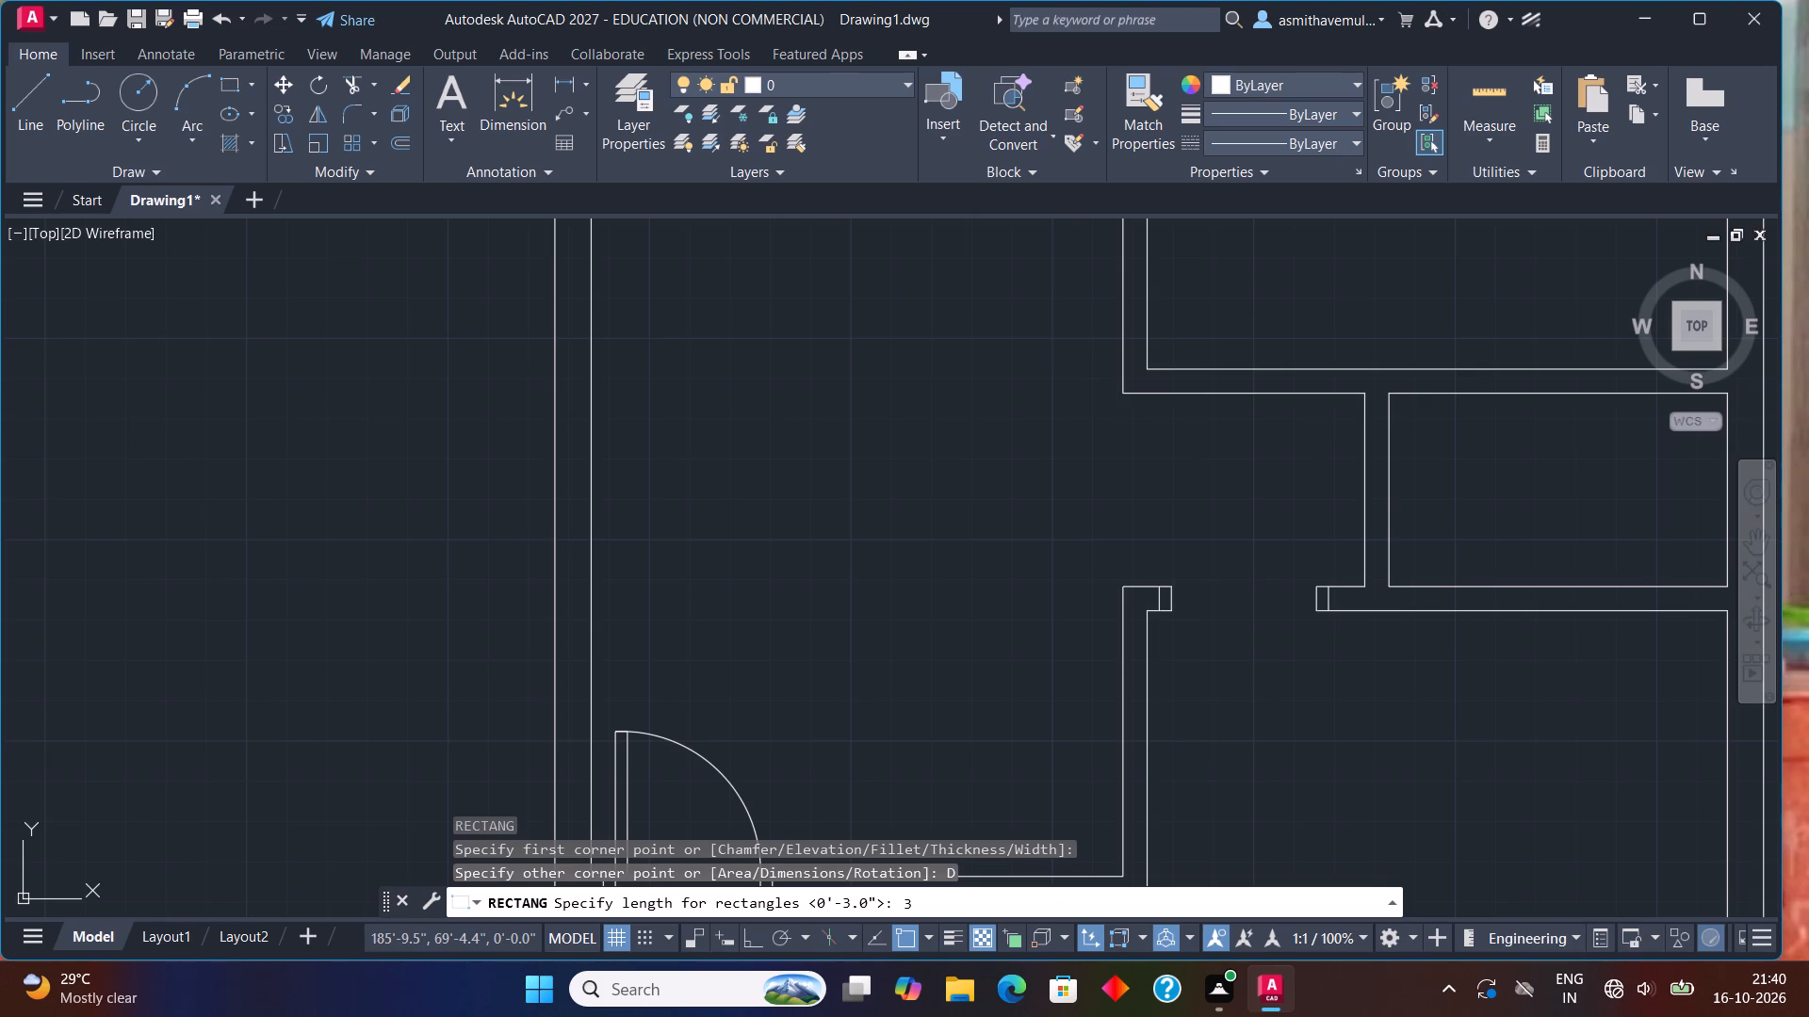
{"action": "key", "text": "shift+quotedbl"}
{"action": "key", "text": "Return"}
{"action": "type", "text": "3'"}
{"action": "key", "text": "Return"}
{"action": "left_click", "coordinate": [1201, 806]}
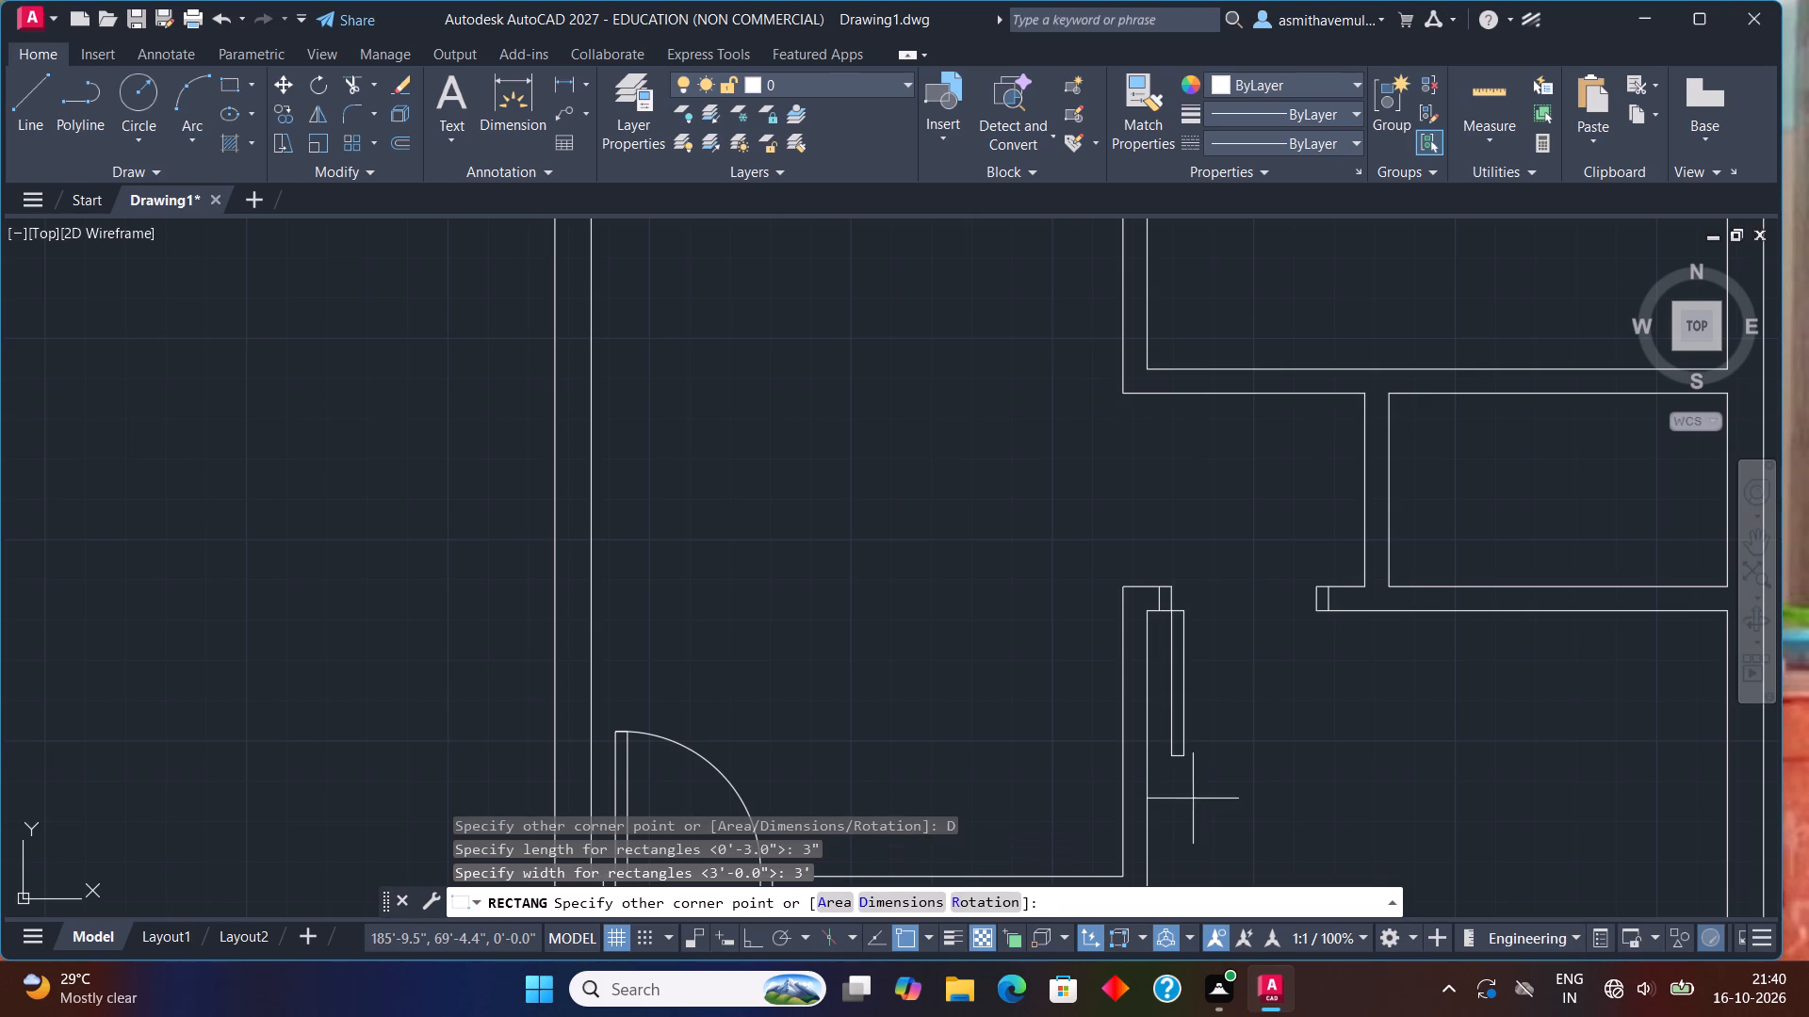
{"action": "left_click", "coordinate": [1216, 771]}
Draw the door swing as a three-point arc through the leaf's two bottom corners, ending at the east jamb's lower corner.
{"action": "middle_click_drag", "start_coordinate": [1226, 777], "coordinate": [1192, 754]}
{"action": "scroll", "coordinate": [1226, 777], "scroll_direction": "up", "scroll_amount": 1}
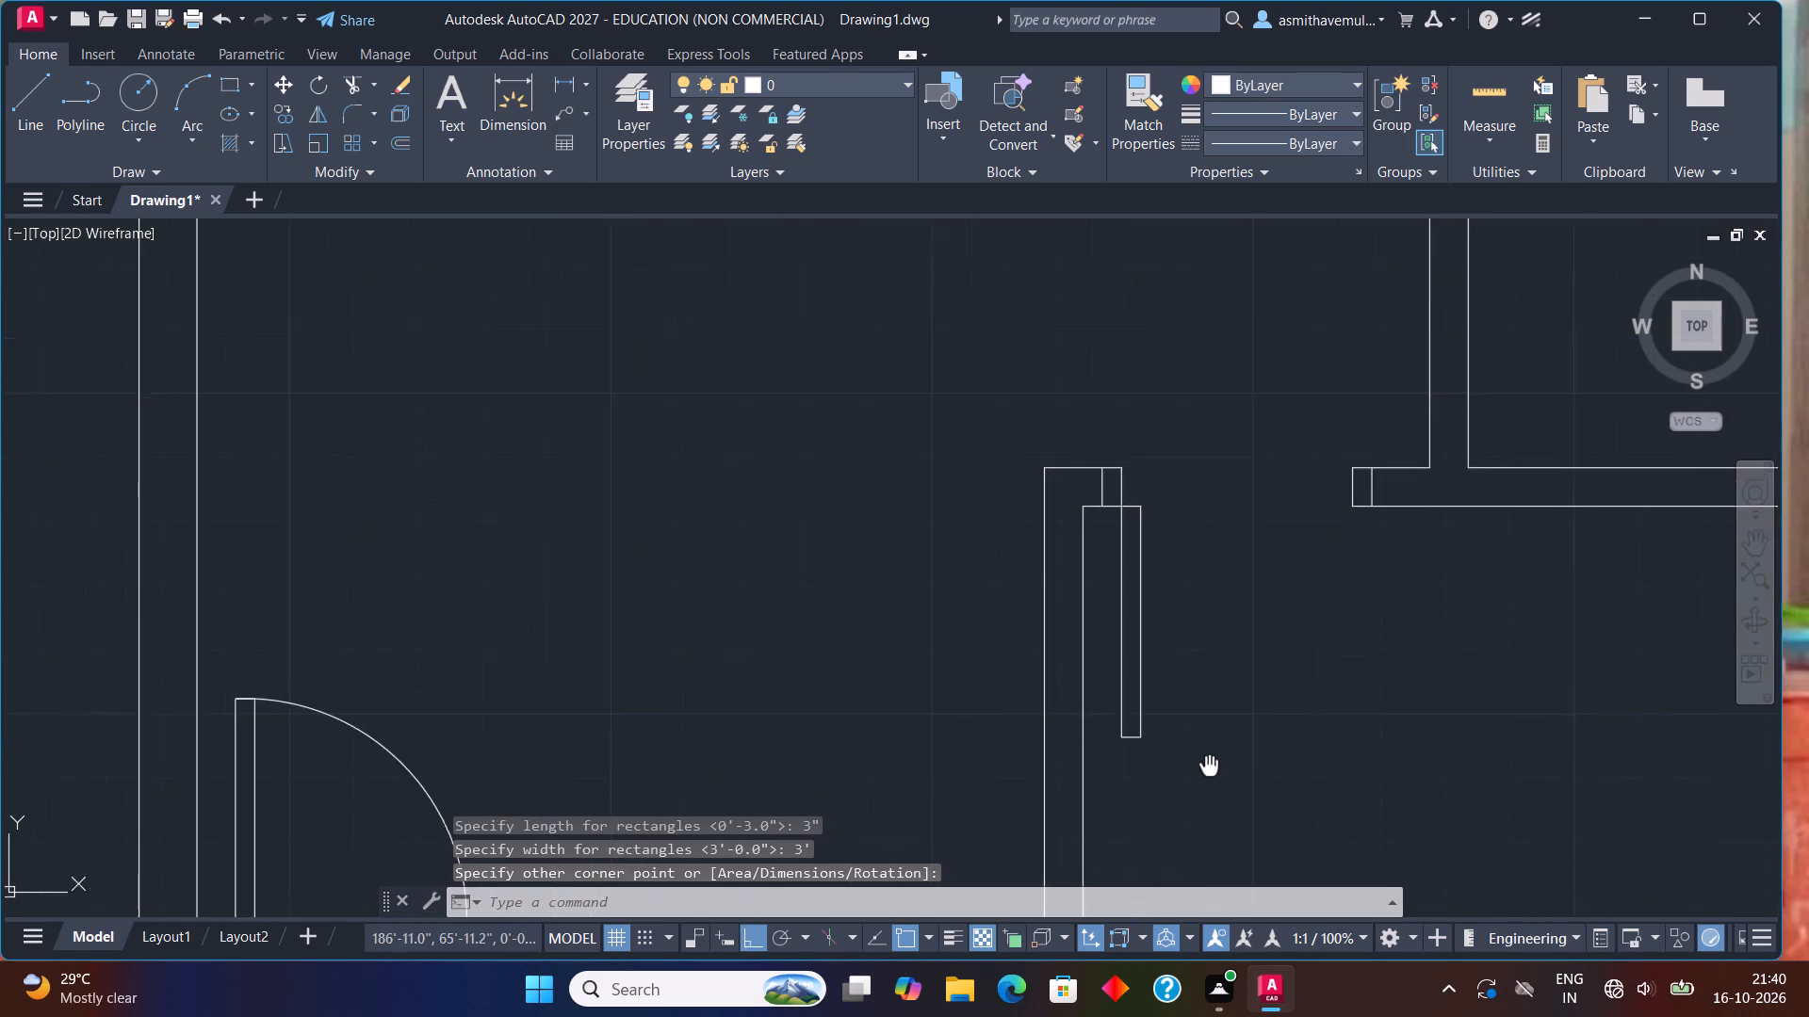
{"action": "middle_click_drag", "start_coordinate": [1192, 754], "coordinate": [1074, 689]}
{"action": "type", "text": "ARC"}
{"action": "key", "text": "Return"}
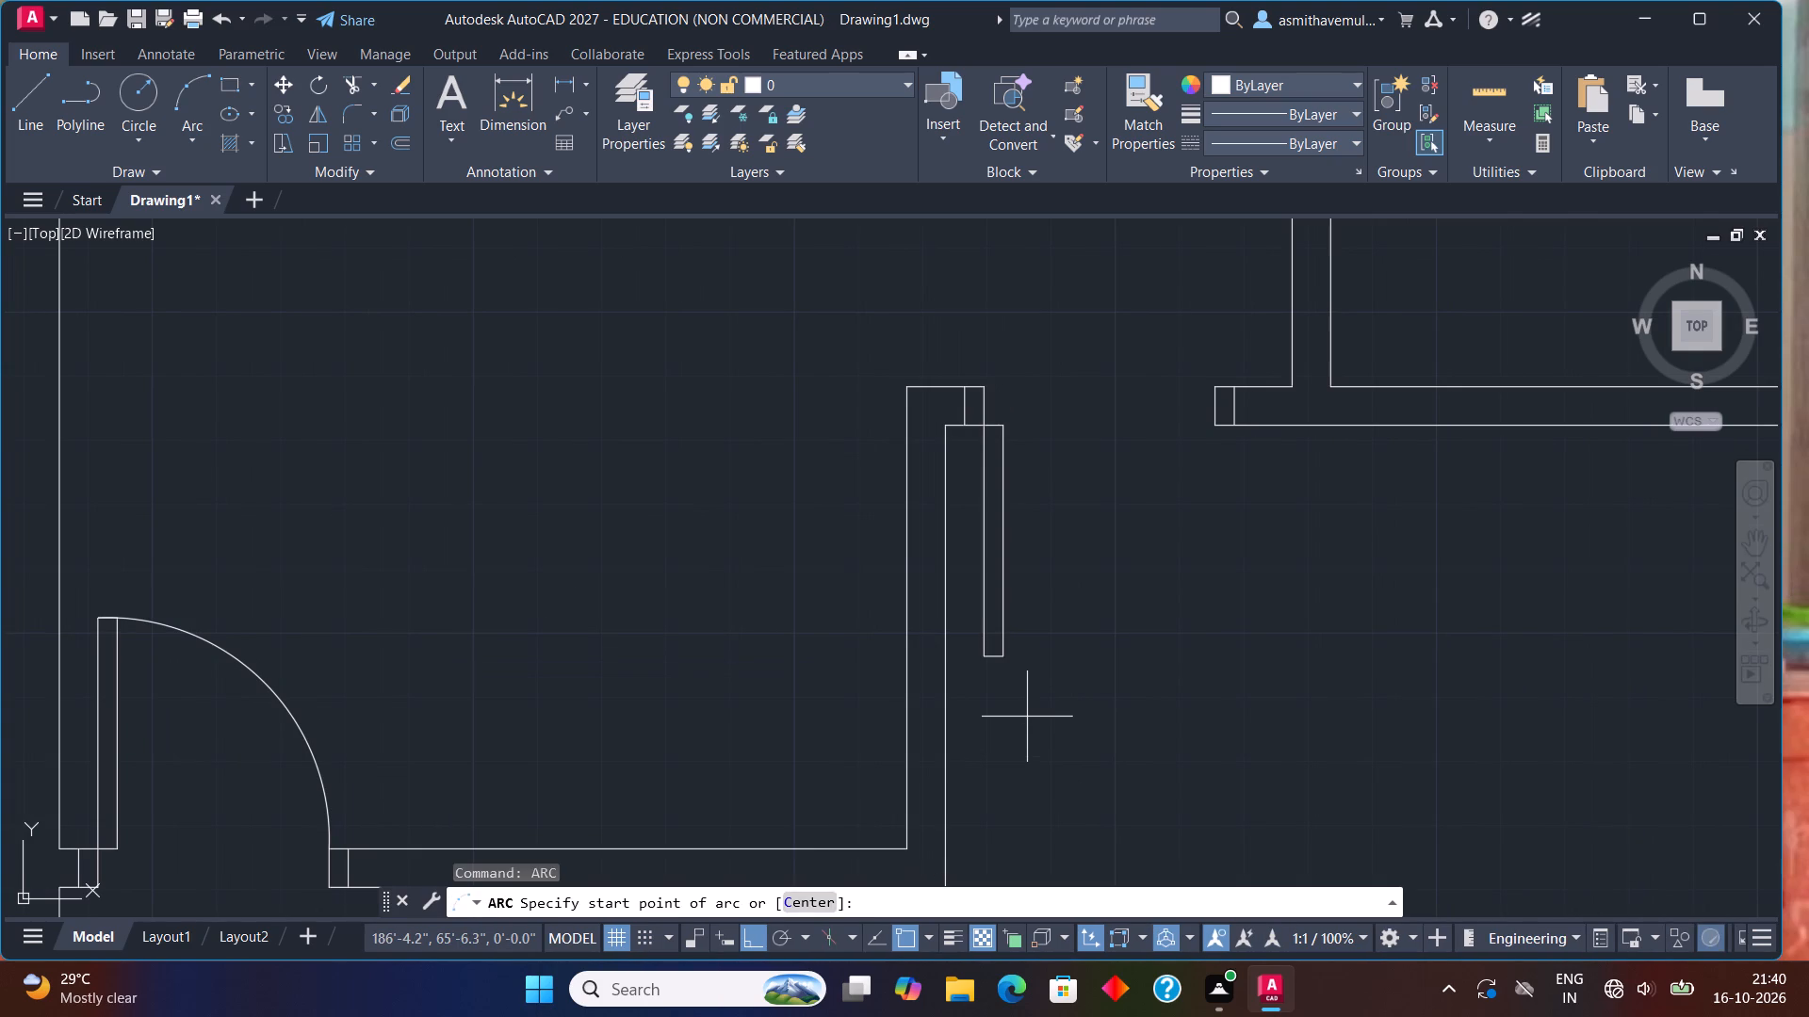
{"action": "left_click", "coordinate": [981, 661]}
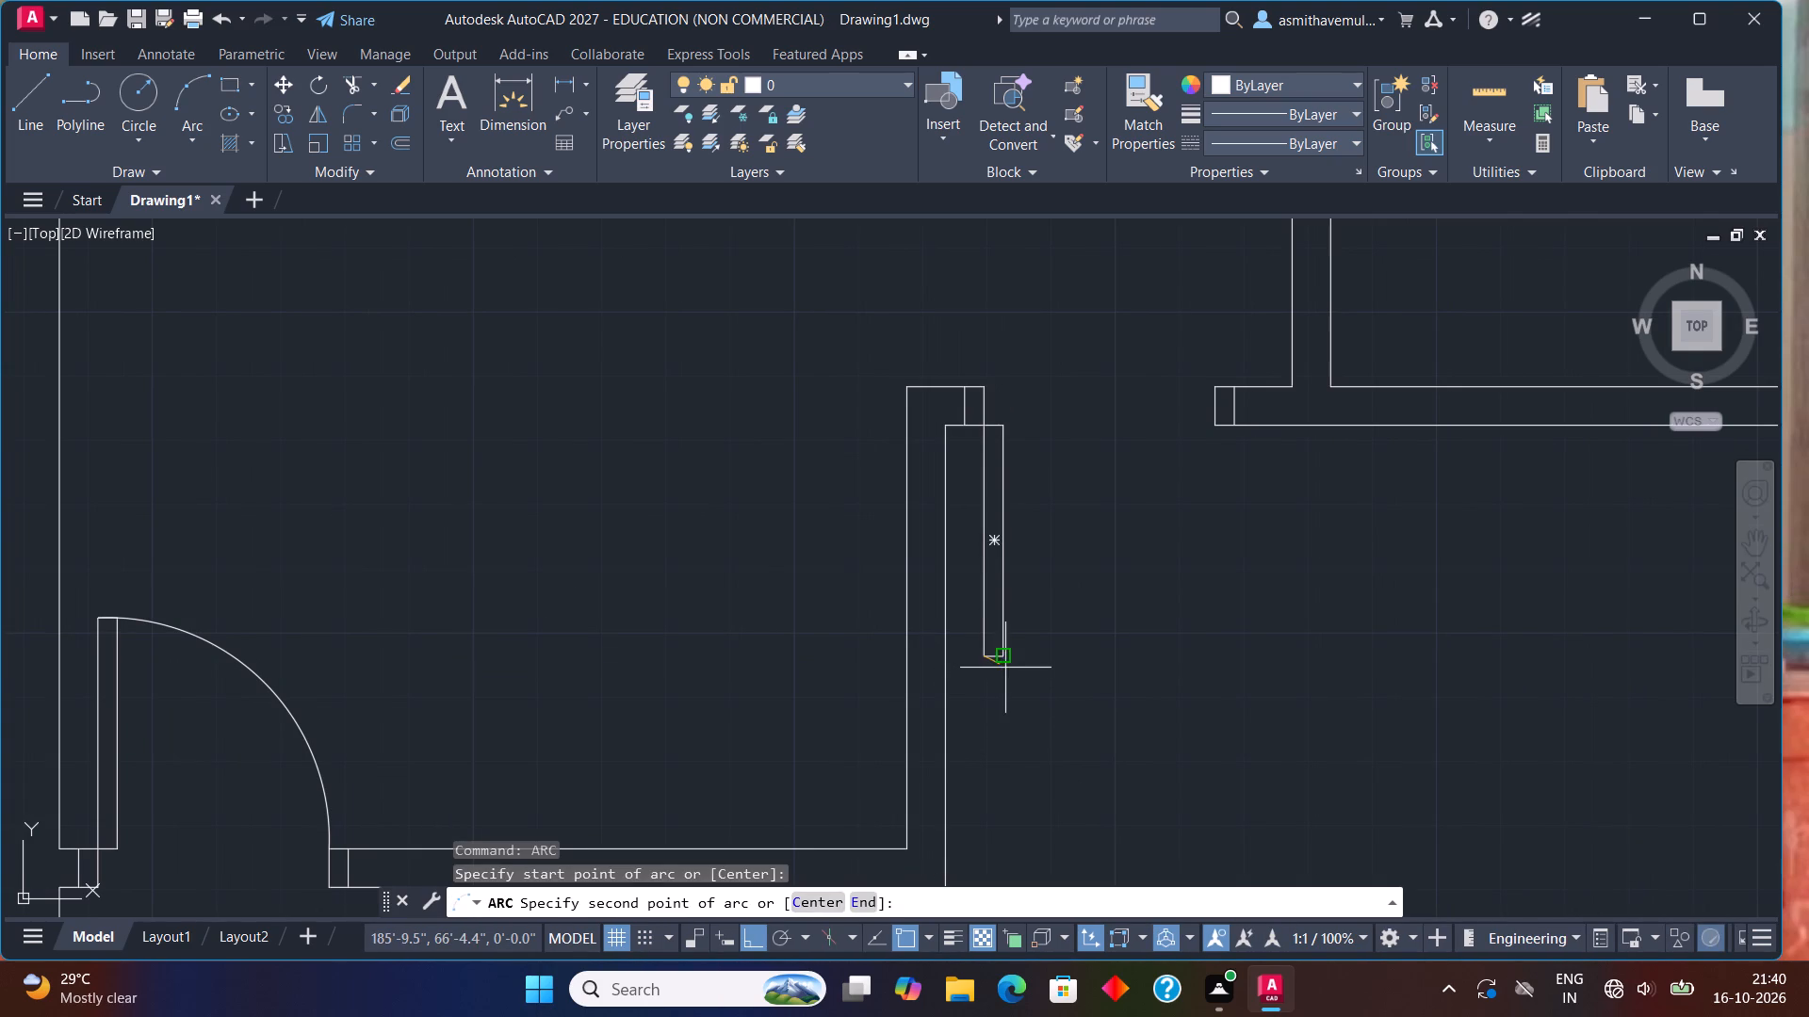
{"action": "left_click", "coordinate": [1010, 654]}
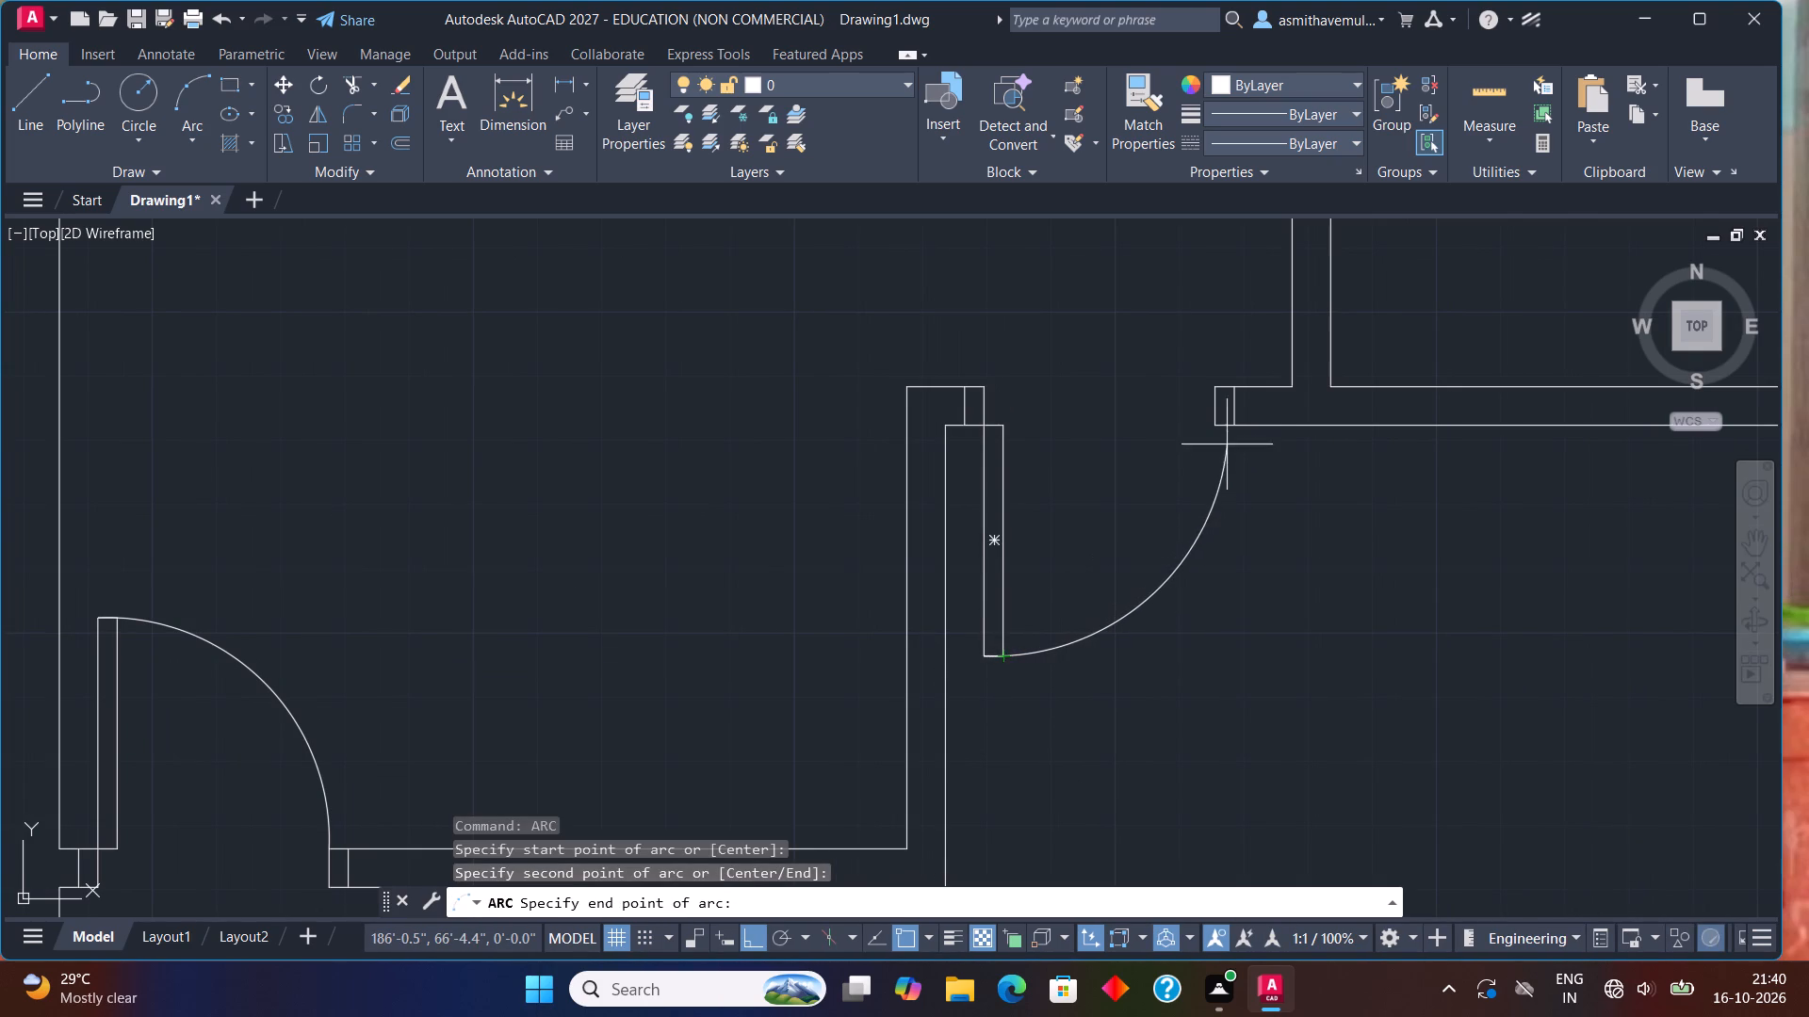
{"action": "left_click", "coordinate": [1222, 431]}
Draw a jamb line across the partition north of the small room, starting 3" east of the upper east room's inner southwest corner.
{"action": "scroll", "coordinate": [1165, 555], "scroll_direction": "down", "scroll_amount": 1}
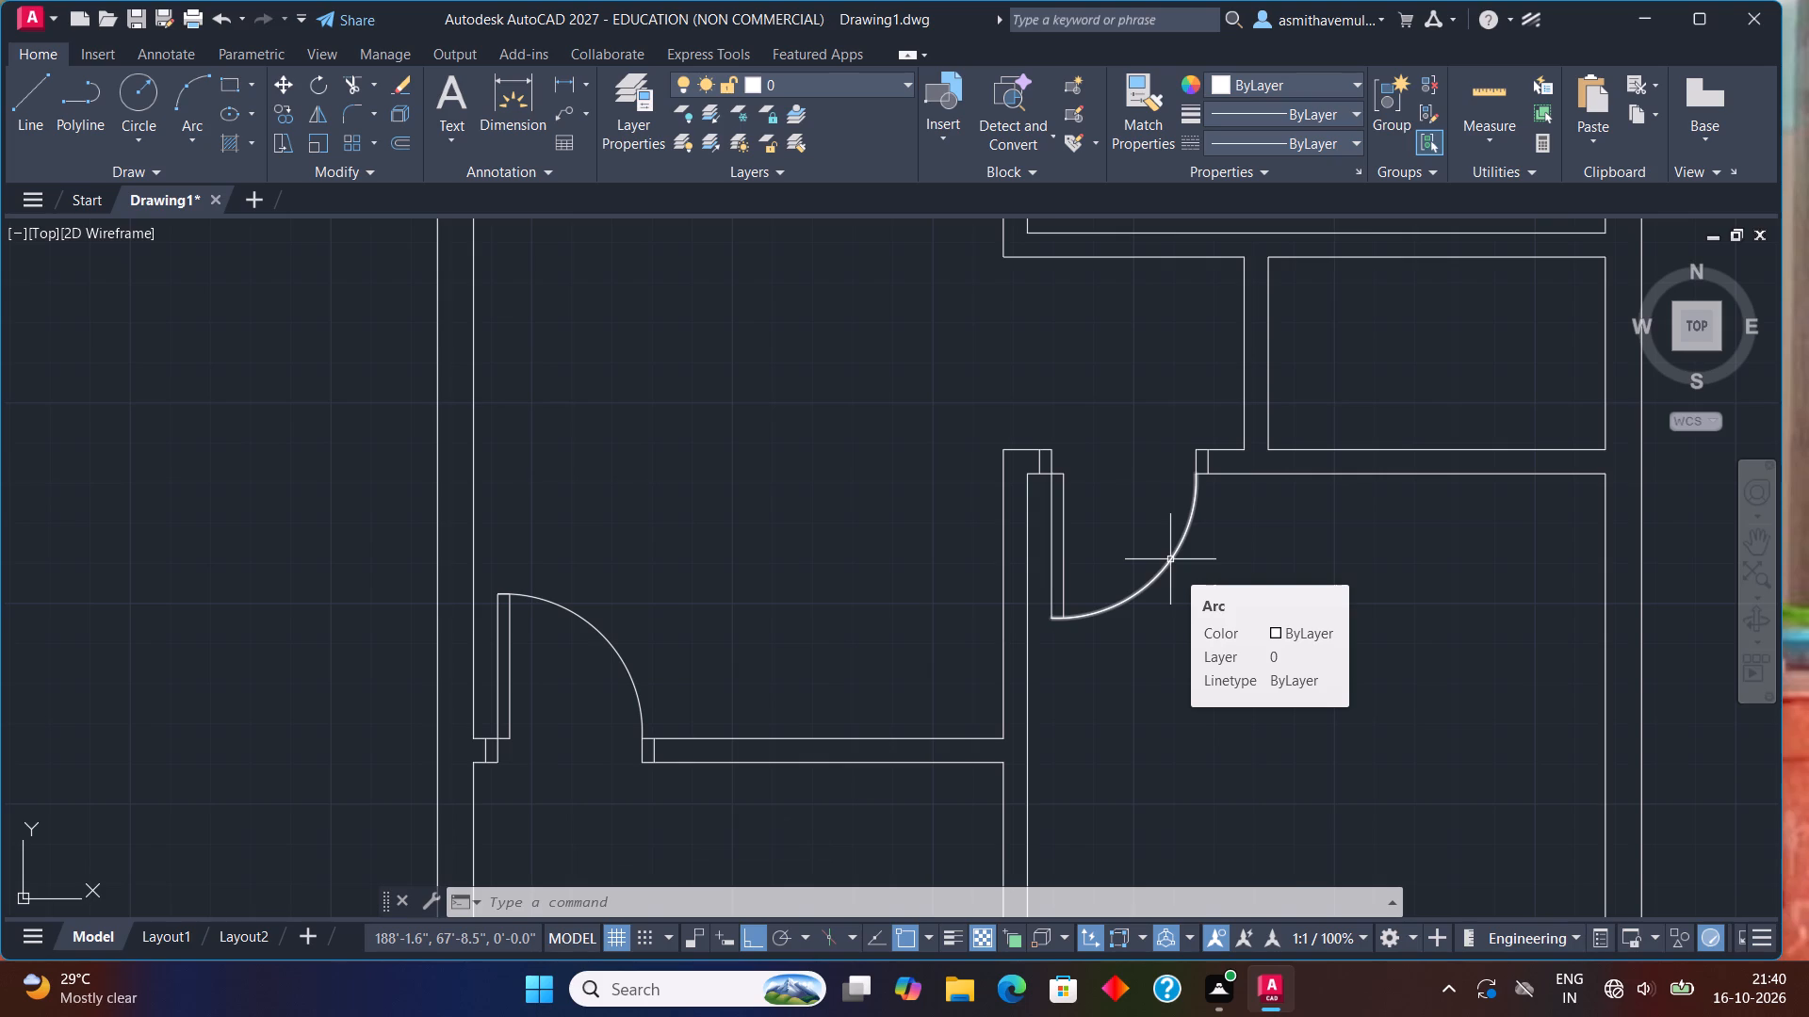
{"action": "middle_click_drag", "start_coordinate": [1149, 447], "coordinate": [994, 702]}
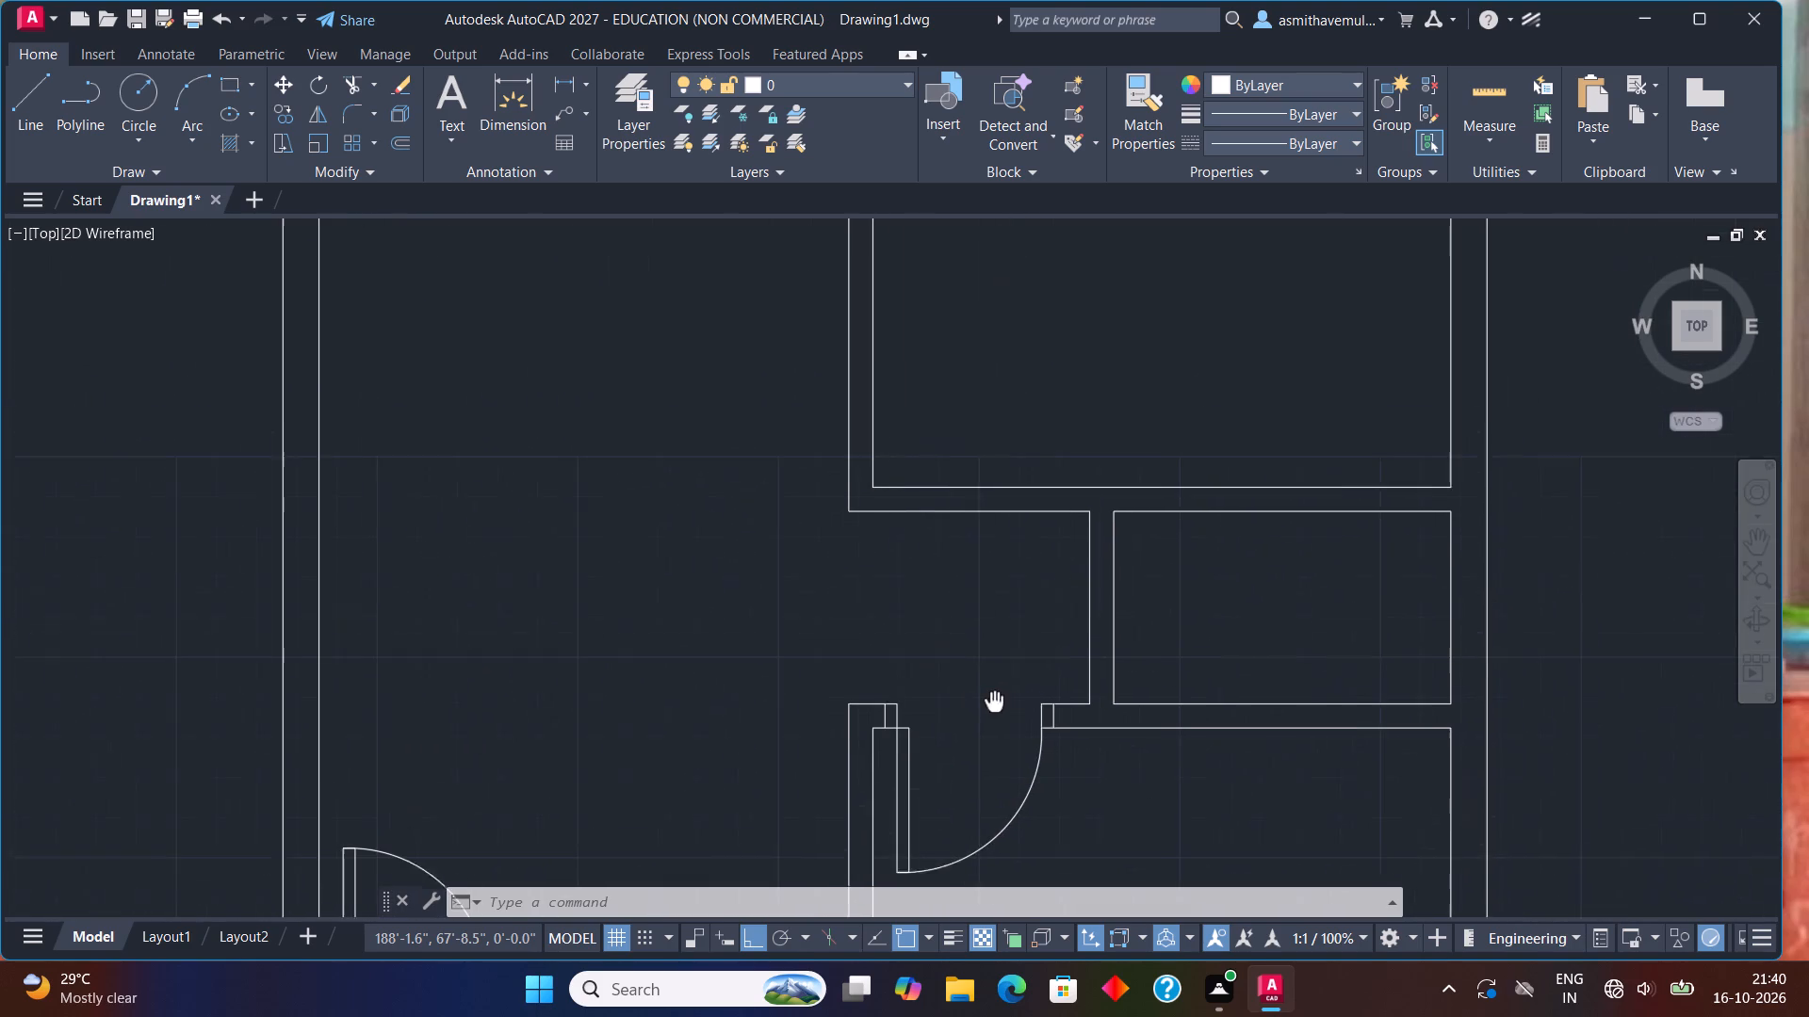
{"action": "middle_click_drag", "start_coordinate": [994, 702], "coordinate": [988, 714]}
{"action": "key", "text": "l"}
{"action": "key", "text": "Return"}
{"action": "type", "text": "FROM"}
{"action": "key", "text": "Return"}
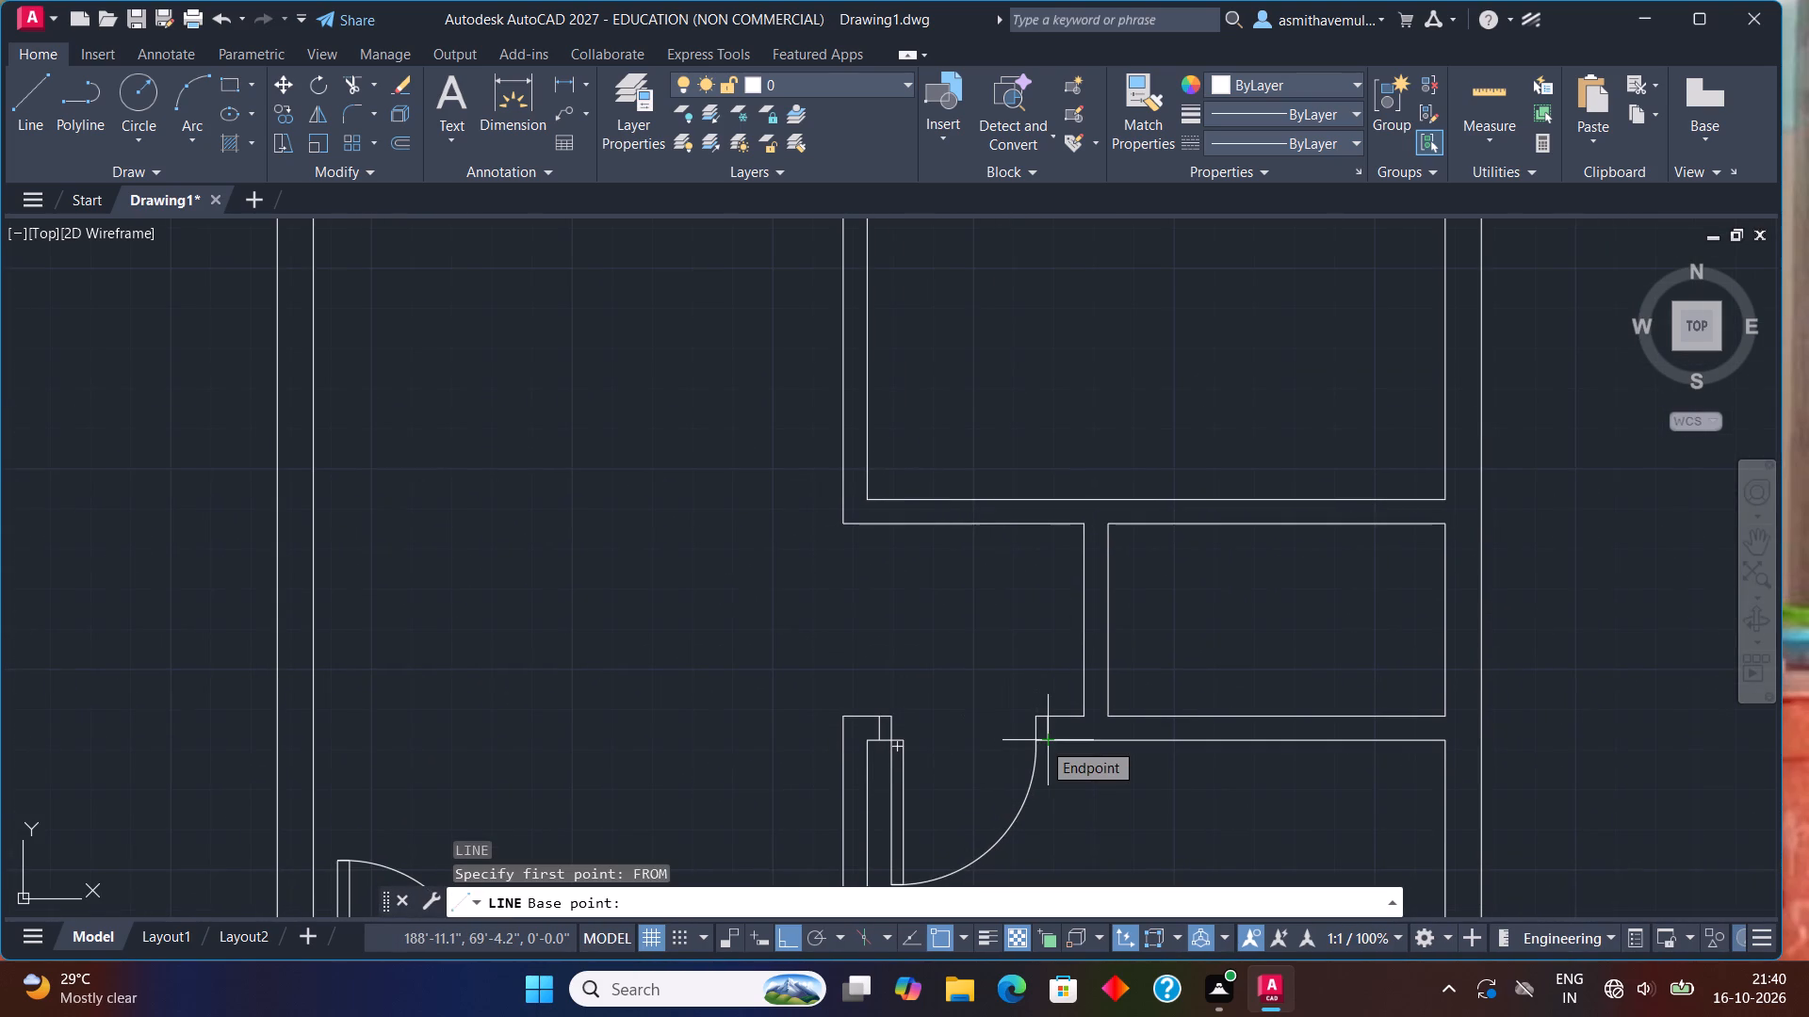
{"action": "left_click", "coordinate": [873, 499]}
{"action": "type", "text": "@3"}
{"action": "type", "text": "\",0"}
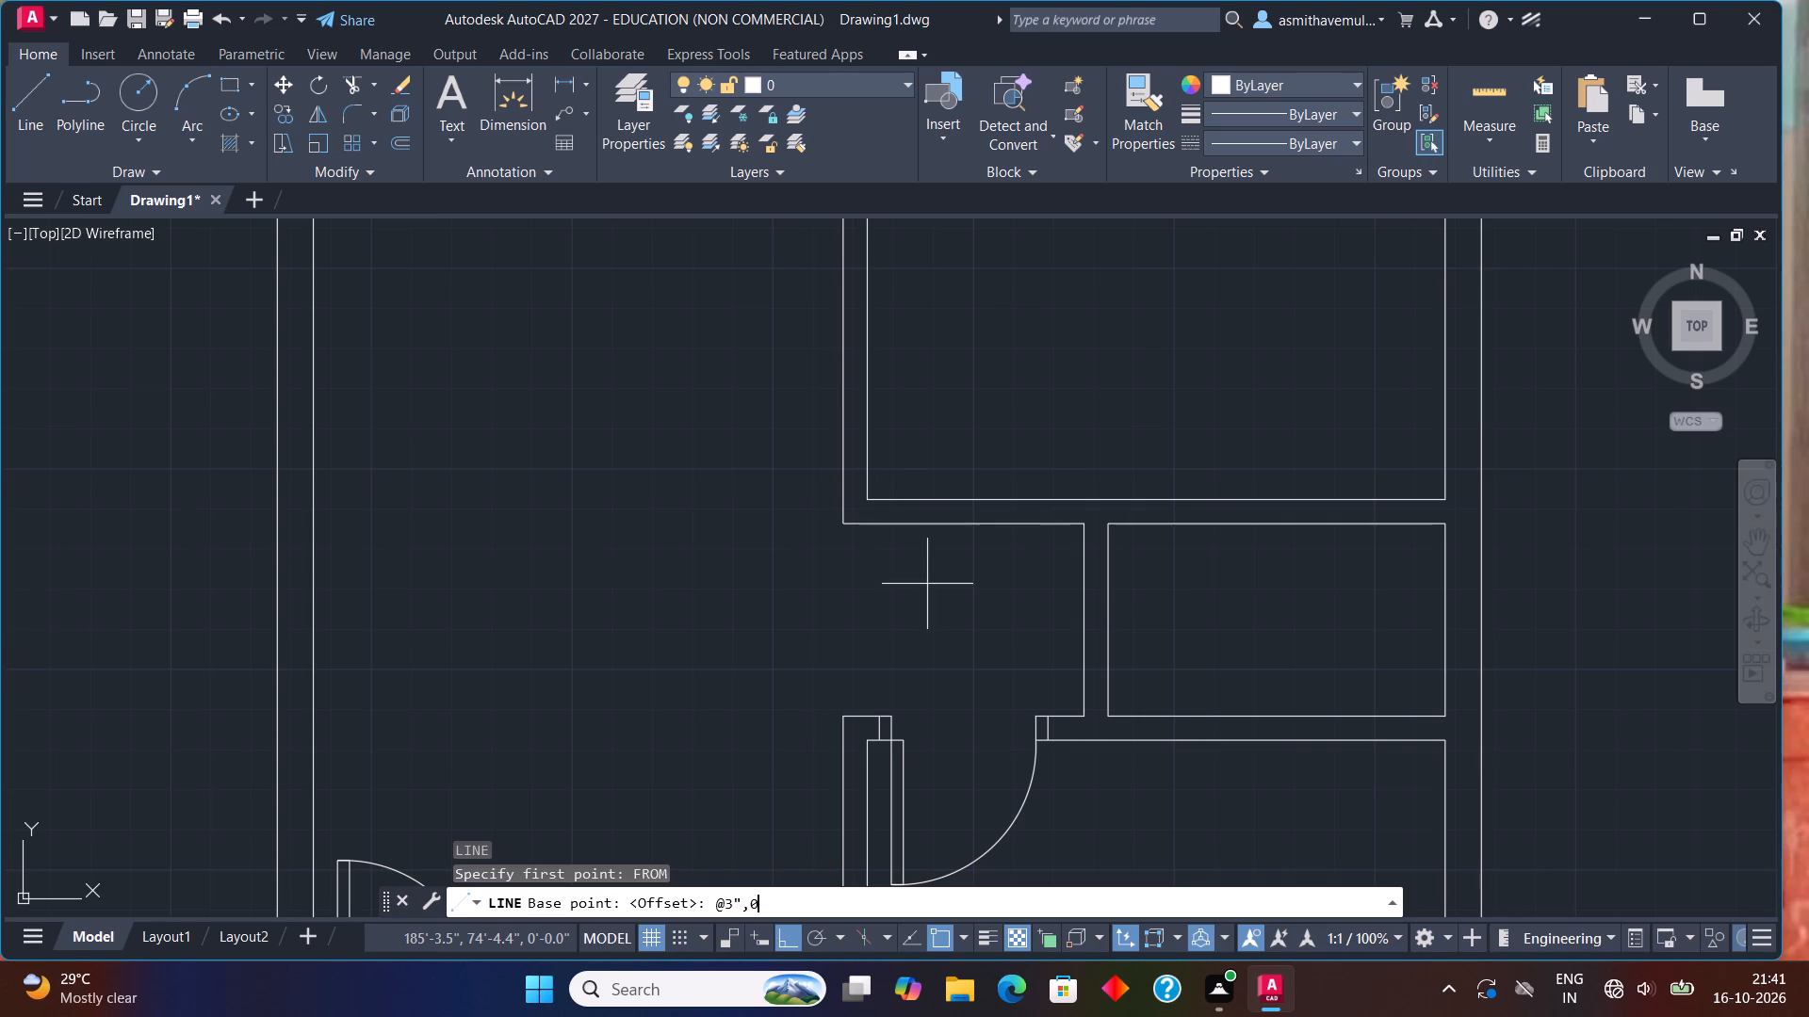
{"action": "key", "text": "Return"}
{"action": "scroll", "coordinate": [874, 533], "scroll_direction": "up", "scroll_amount": 1}
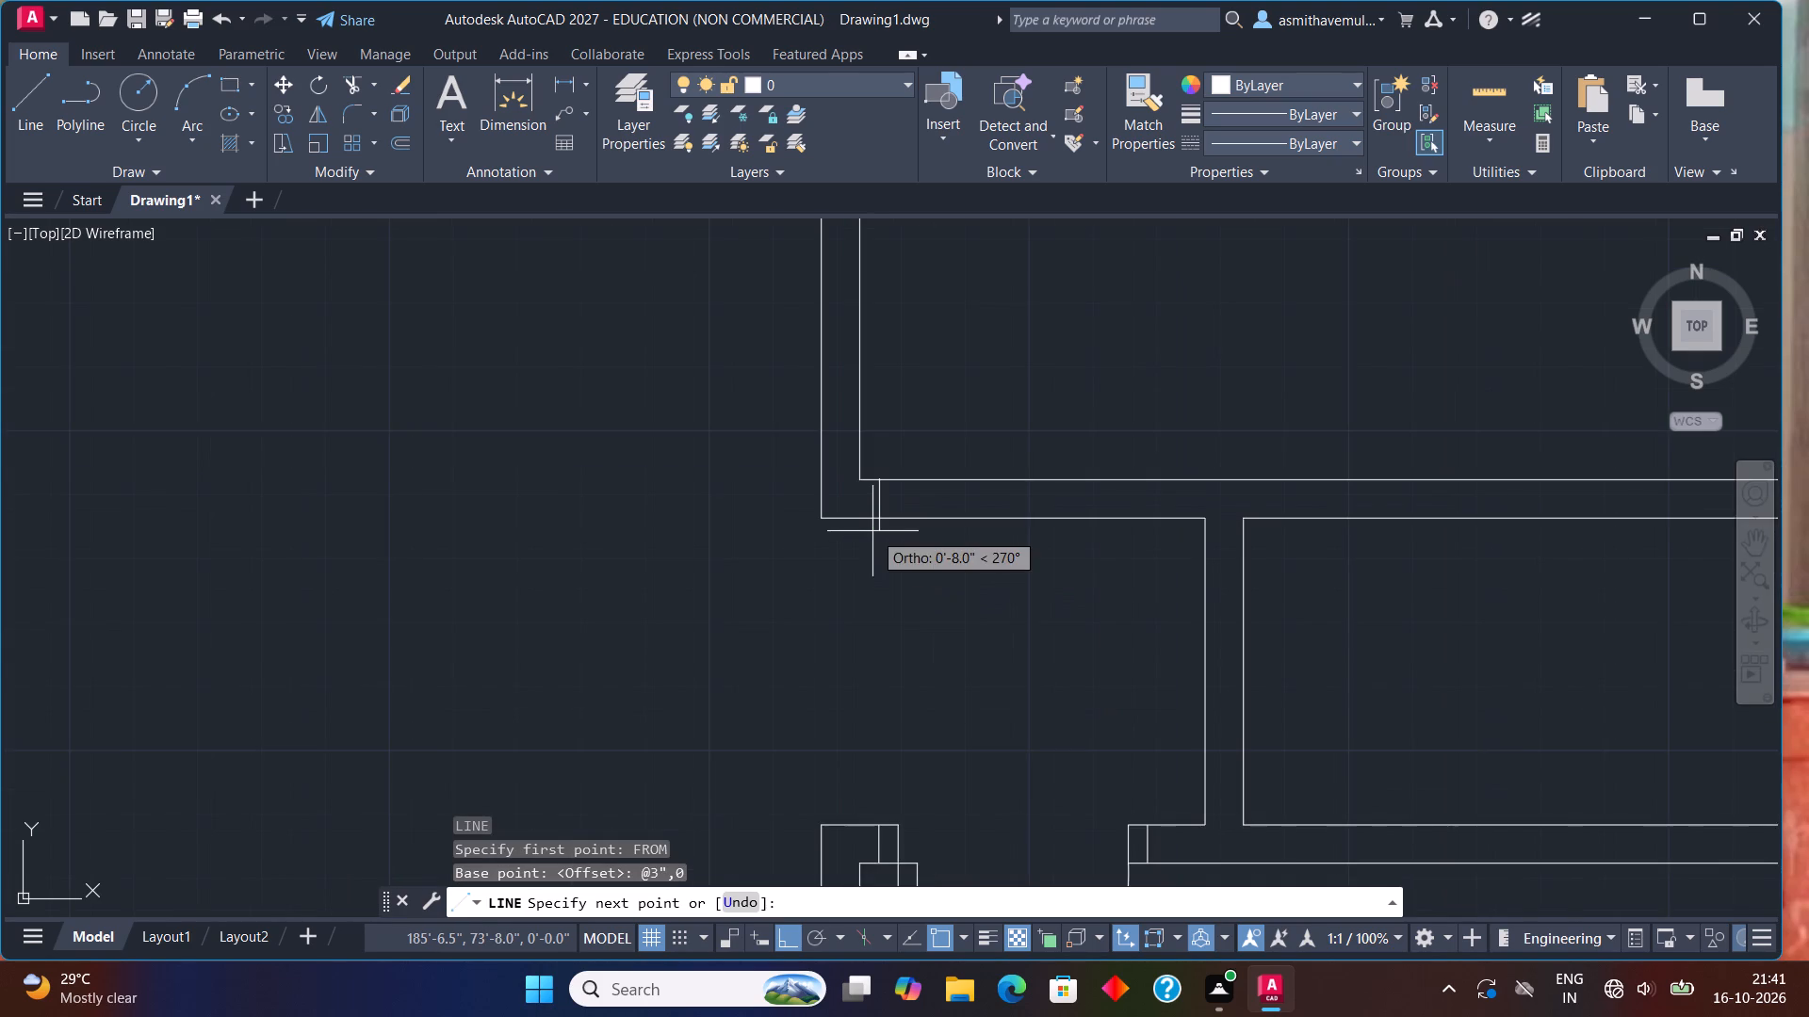
{"action": "scroll", "coordinate": [872, 531], "scroll_direction": "up", "scroll_amount": 1}
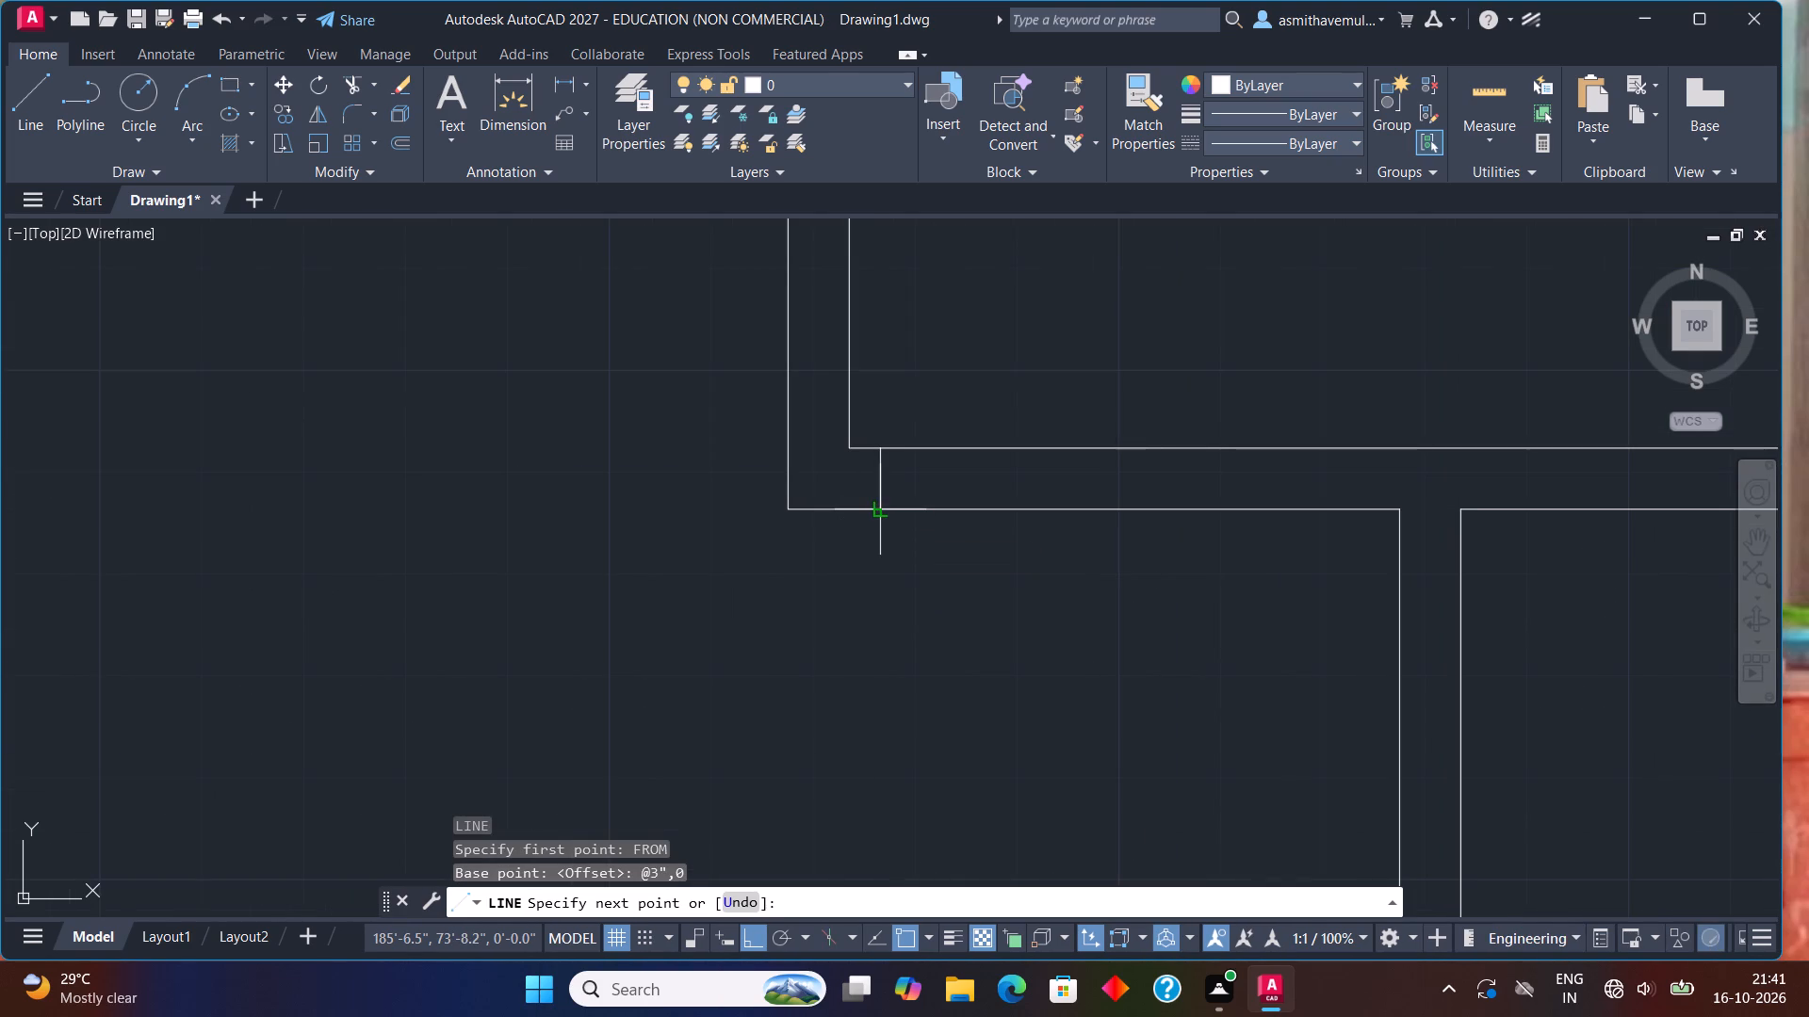
{"action": "left_click", "coordinate": [877, 510]}
{"action": "key", "text": "Escape"}
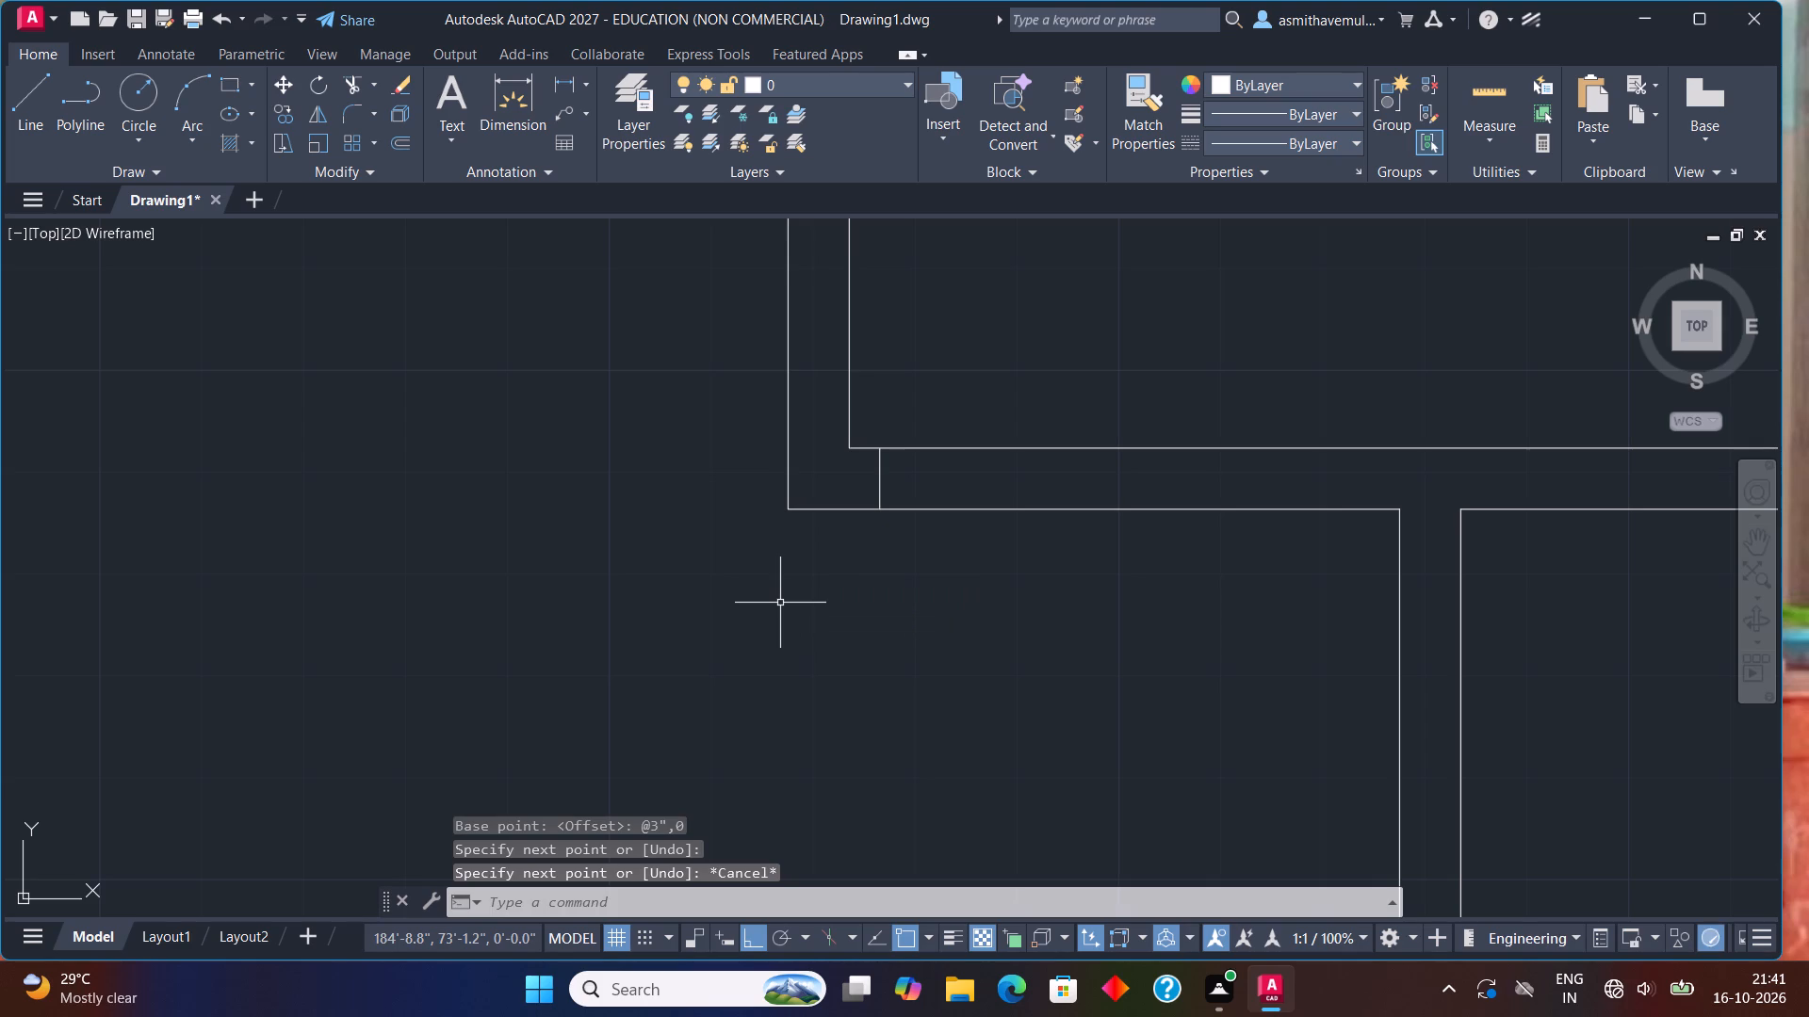
Offset the jamb line in the partition below the upper east room 3" to the east.
{"action": "key", "text": "o"}
{"action": "key", "text": "Return"}
{"action": "key", "text": "3"}
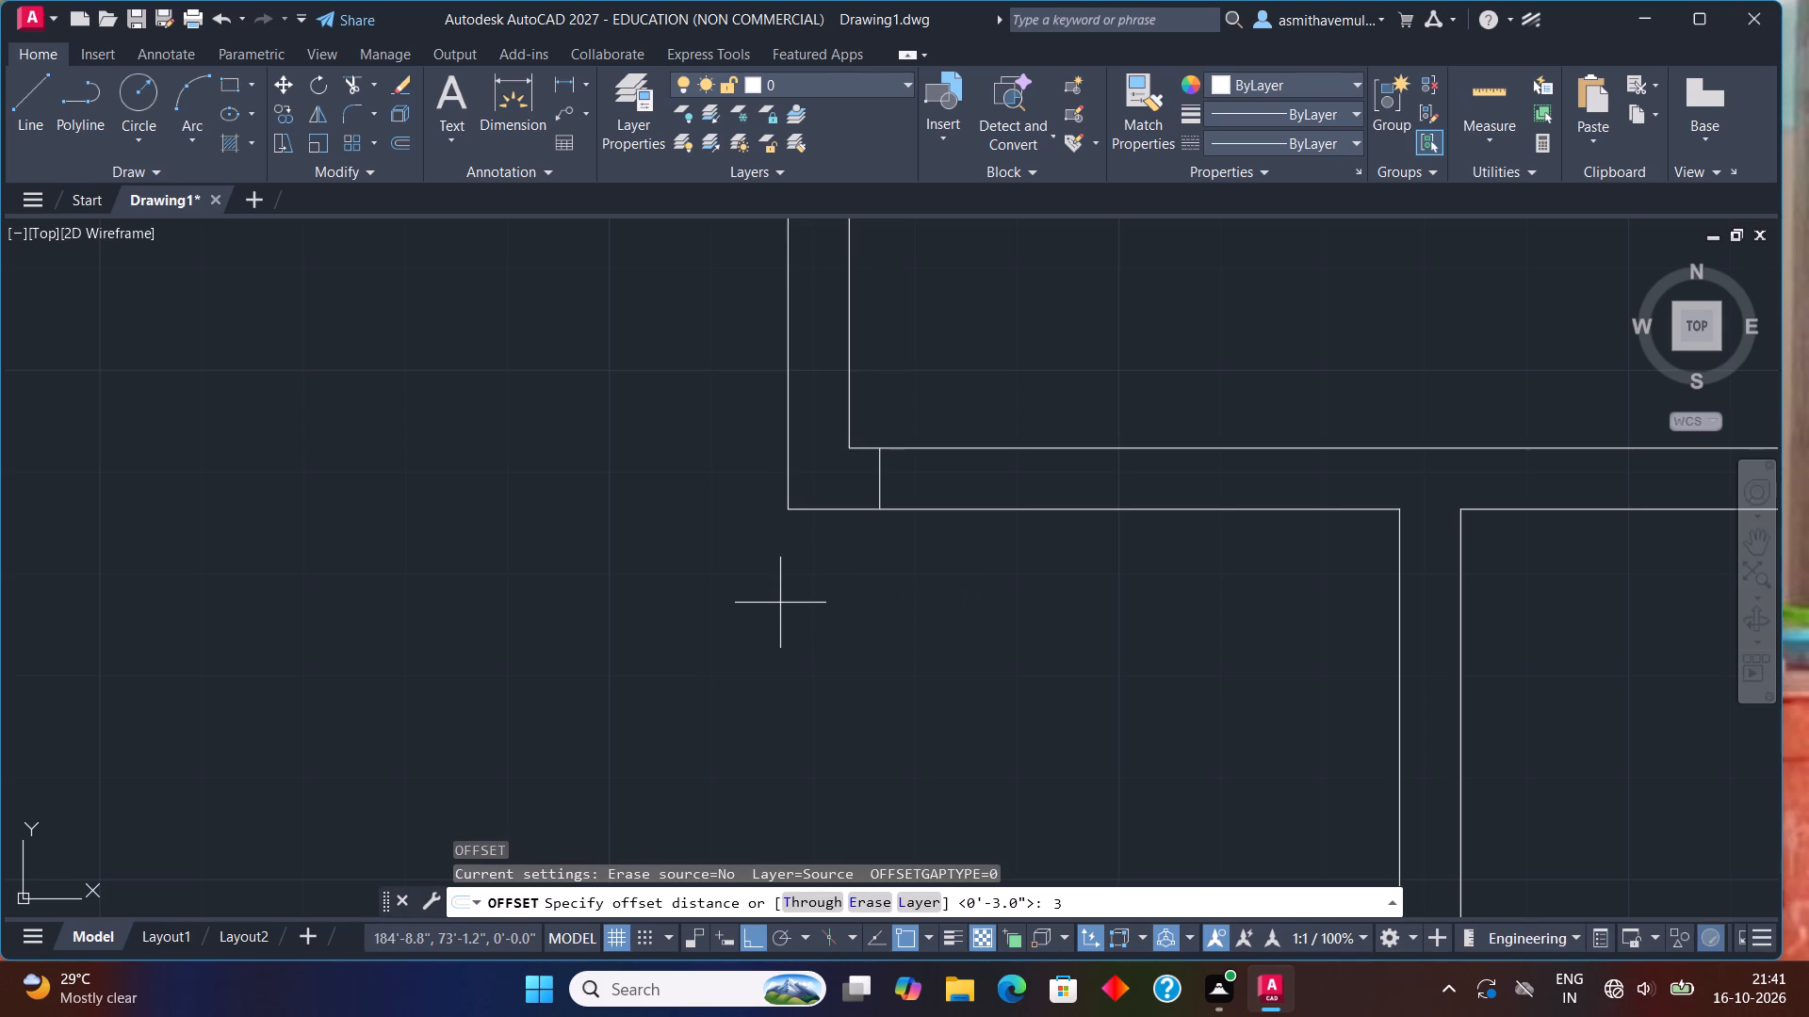
{"action": "key", "text": "shift+quotedbl"}
{"action": "key", "text": "Return"}
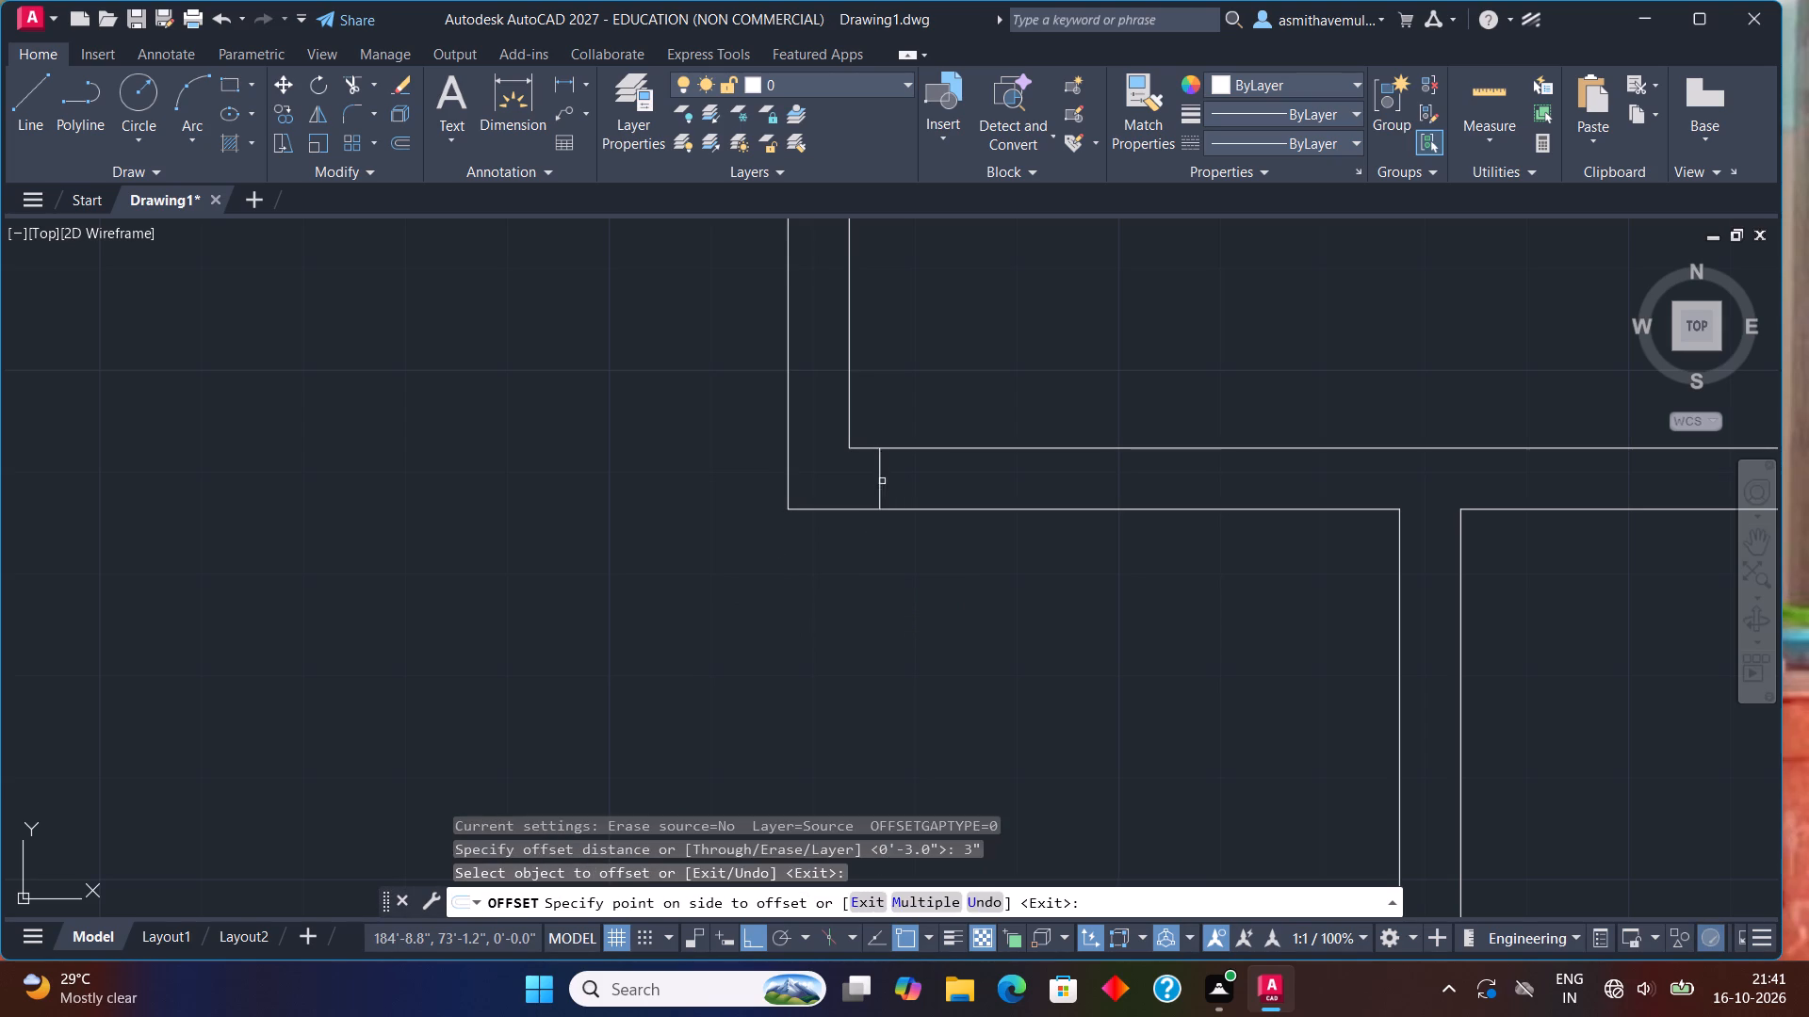
{"action": "left_click", "coordinate": [882, 481]}
{"action": "left_click", "coordinate": [927, 469]}
{"action": "key", "text": "Escape"}
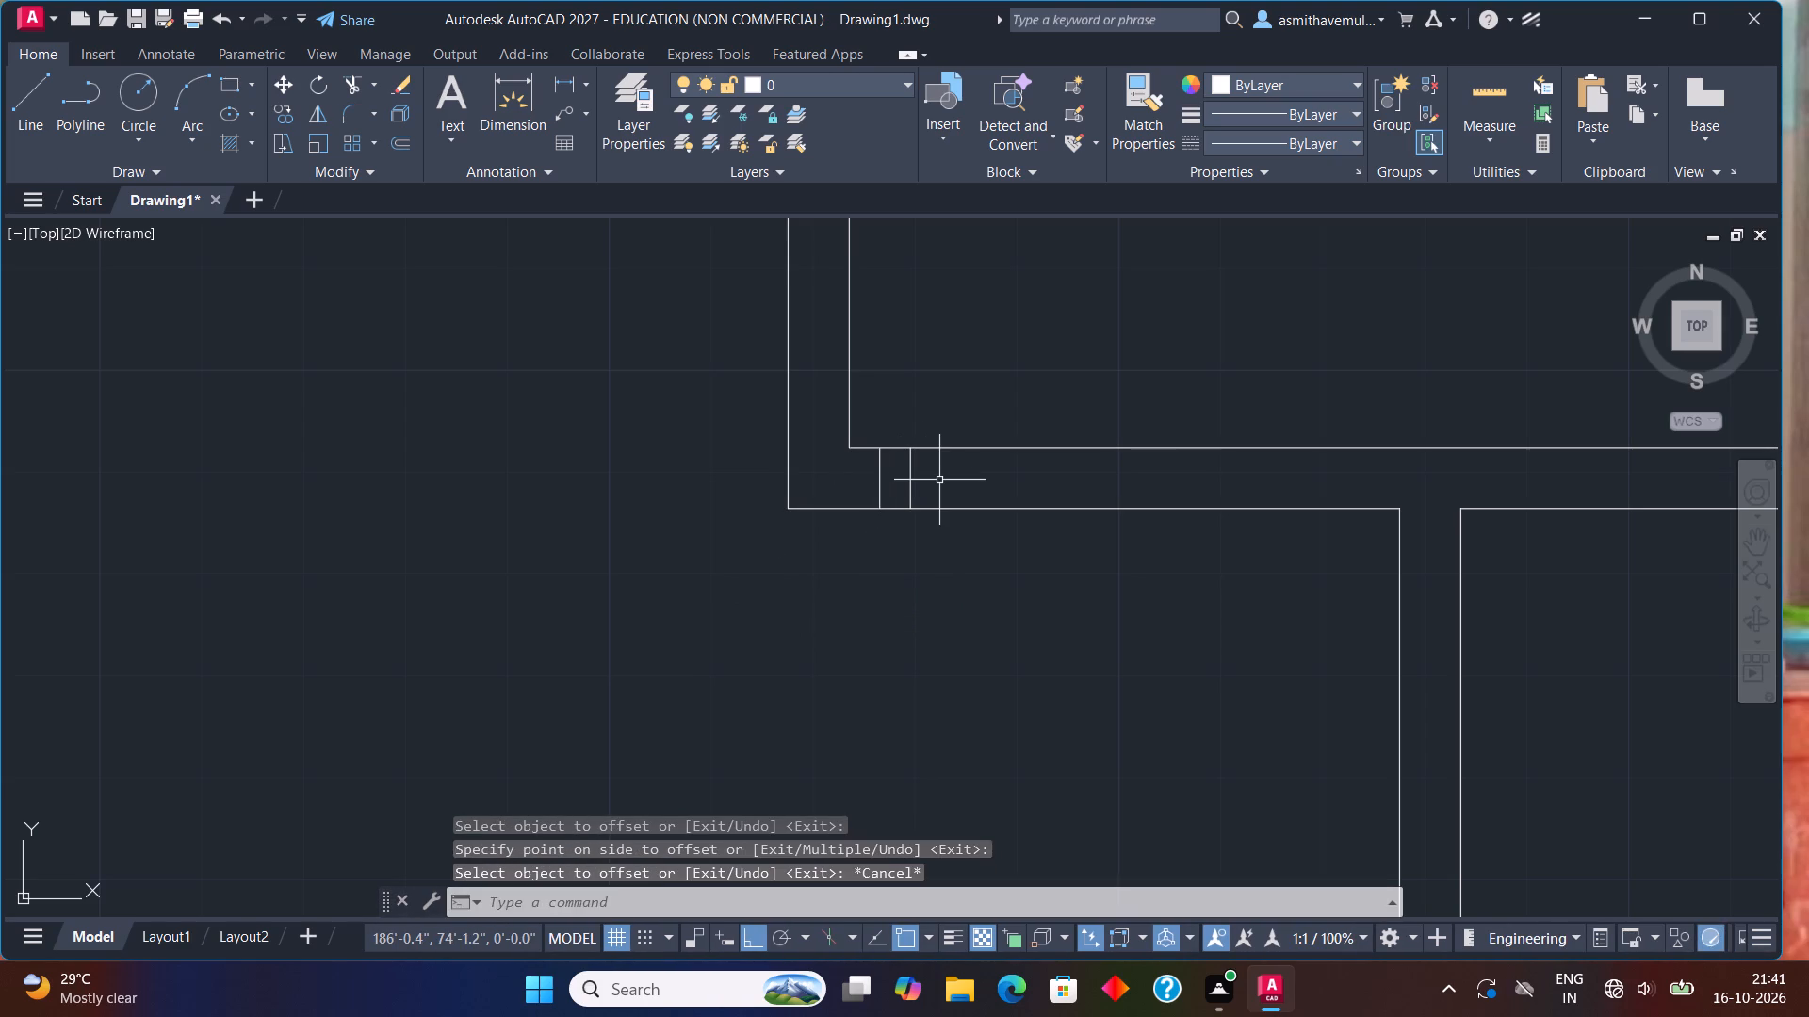
Offset the new jamb line 3' east to mark the door opening's far side.
{"action": "key", "text": "o"}
{"action": "key", "text": "Return"}
{"action": "type", "text": "3'"}
{"action": "key", "text": "Return"}
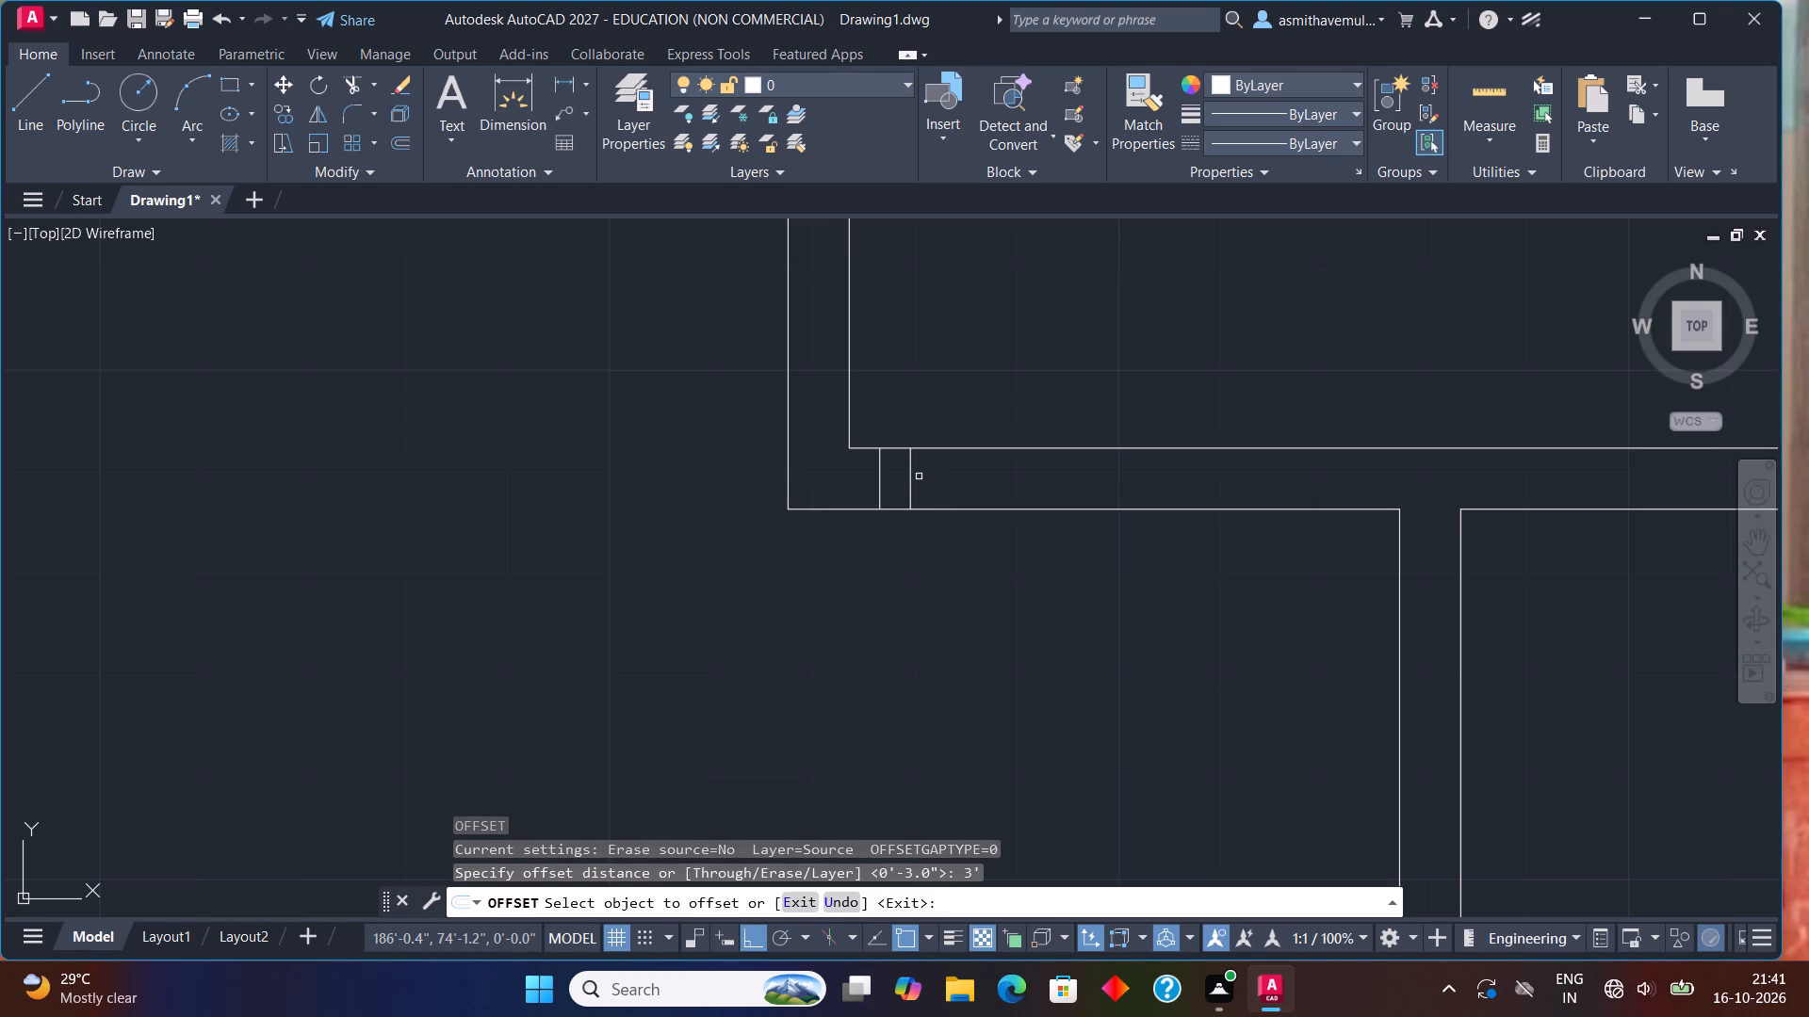
{"action": "left_click", "coordinate": [910, 469]}
{"action": "left_click", "coordinate": [1006, 492]}
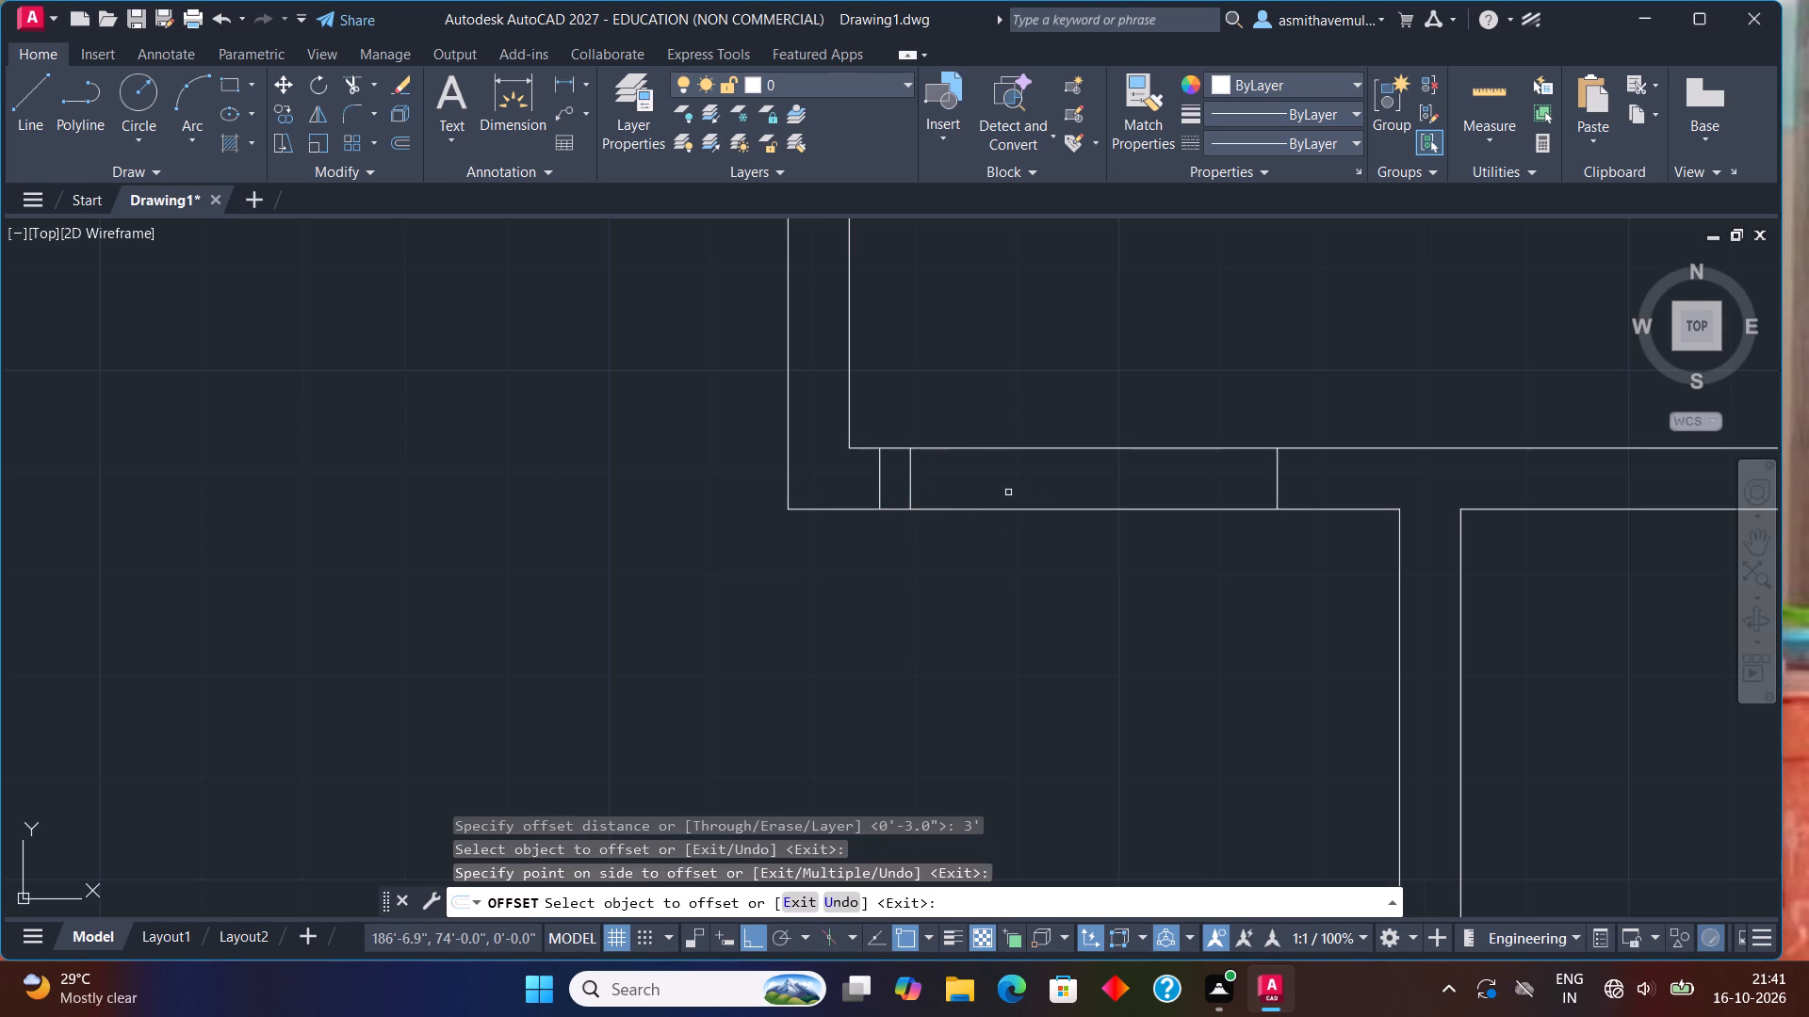
{"action": "key", "text": "Escape"}
Offset the opening's east line another 3" to the east to form the east jamb.
{"action": "key", "text": "o"}
{"action": "key", "text": "Return"}
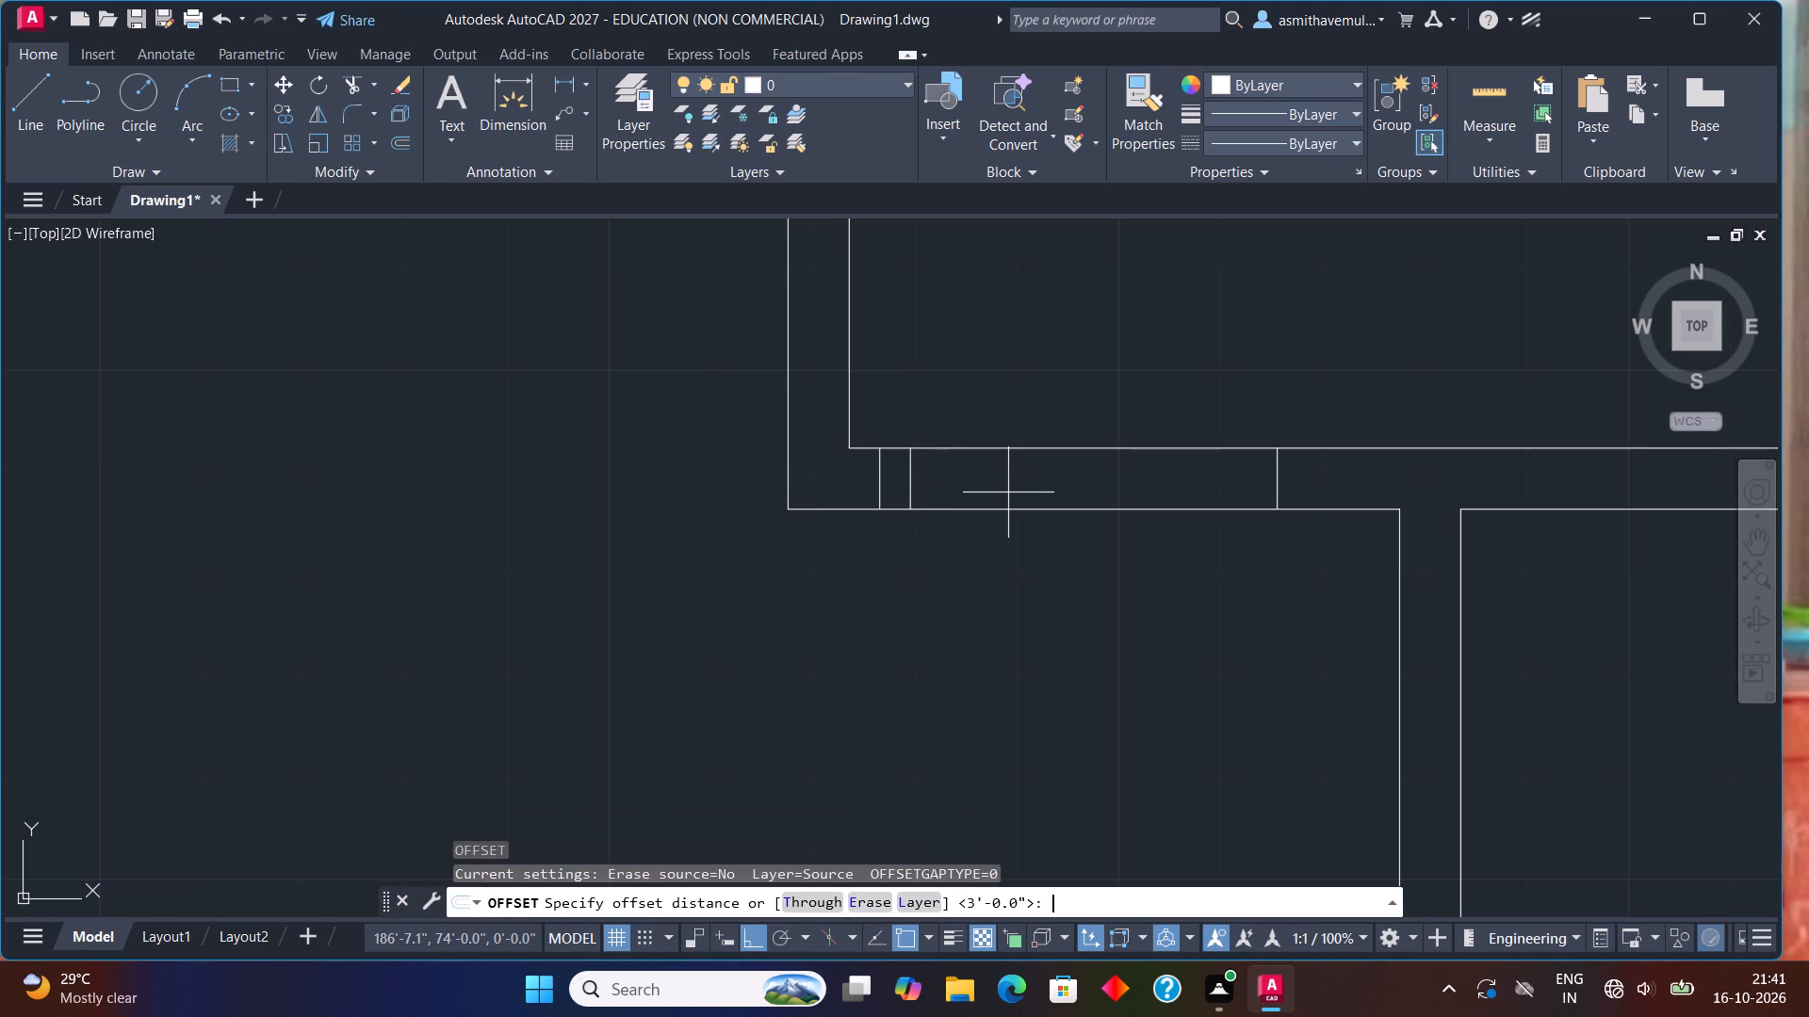
{"action": "key", "text": "3"}
{"action": "key", "text": "shift+quotedbl"}
{"action": "key", "text": "Return"}
{"action": "left_click_drag", "start_coordinate": [1275, 470], "coordinate": [1293, 470]}
{"action": "left_click", "coordinate": [1363, 470]}
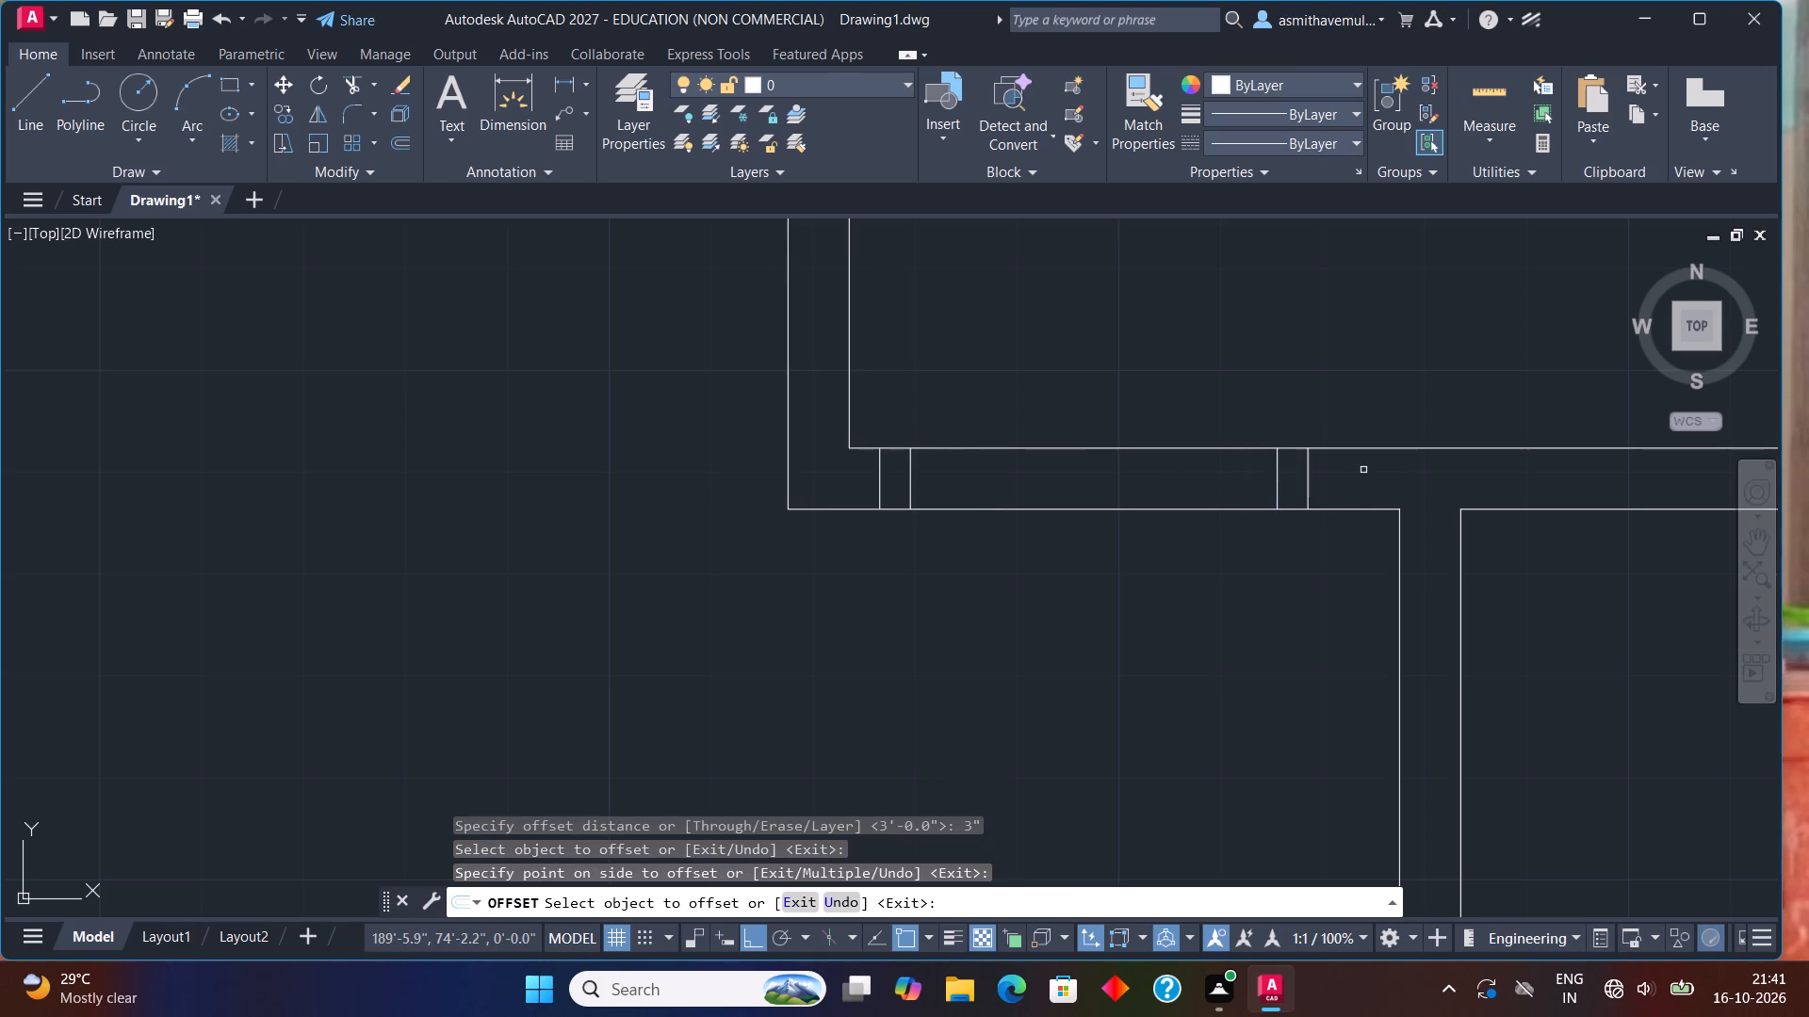
{"action": "key", "text": "Escape"}
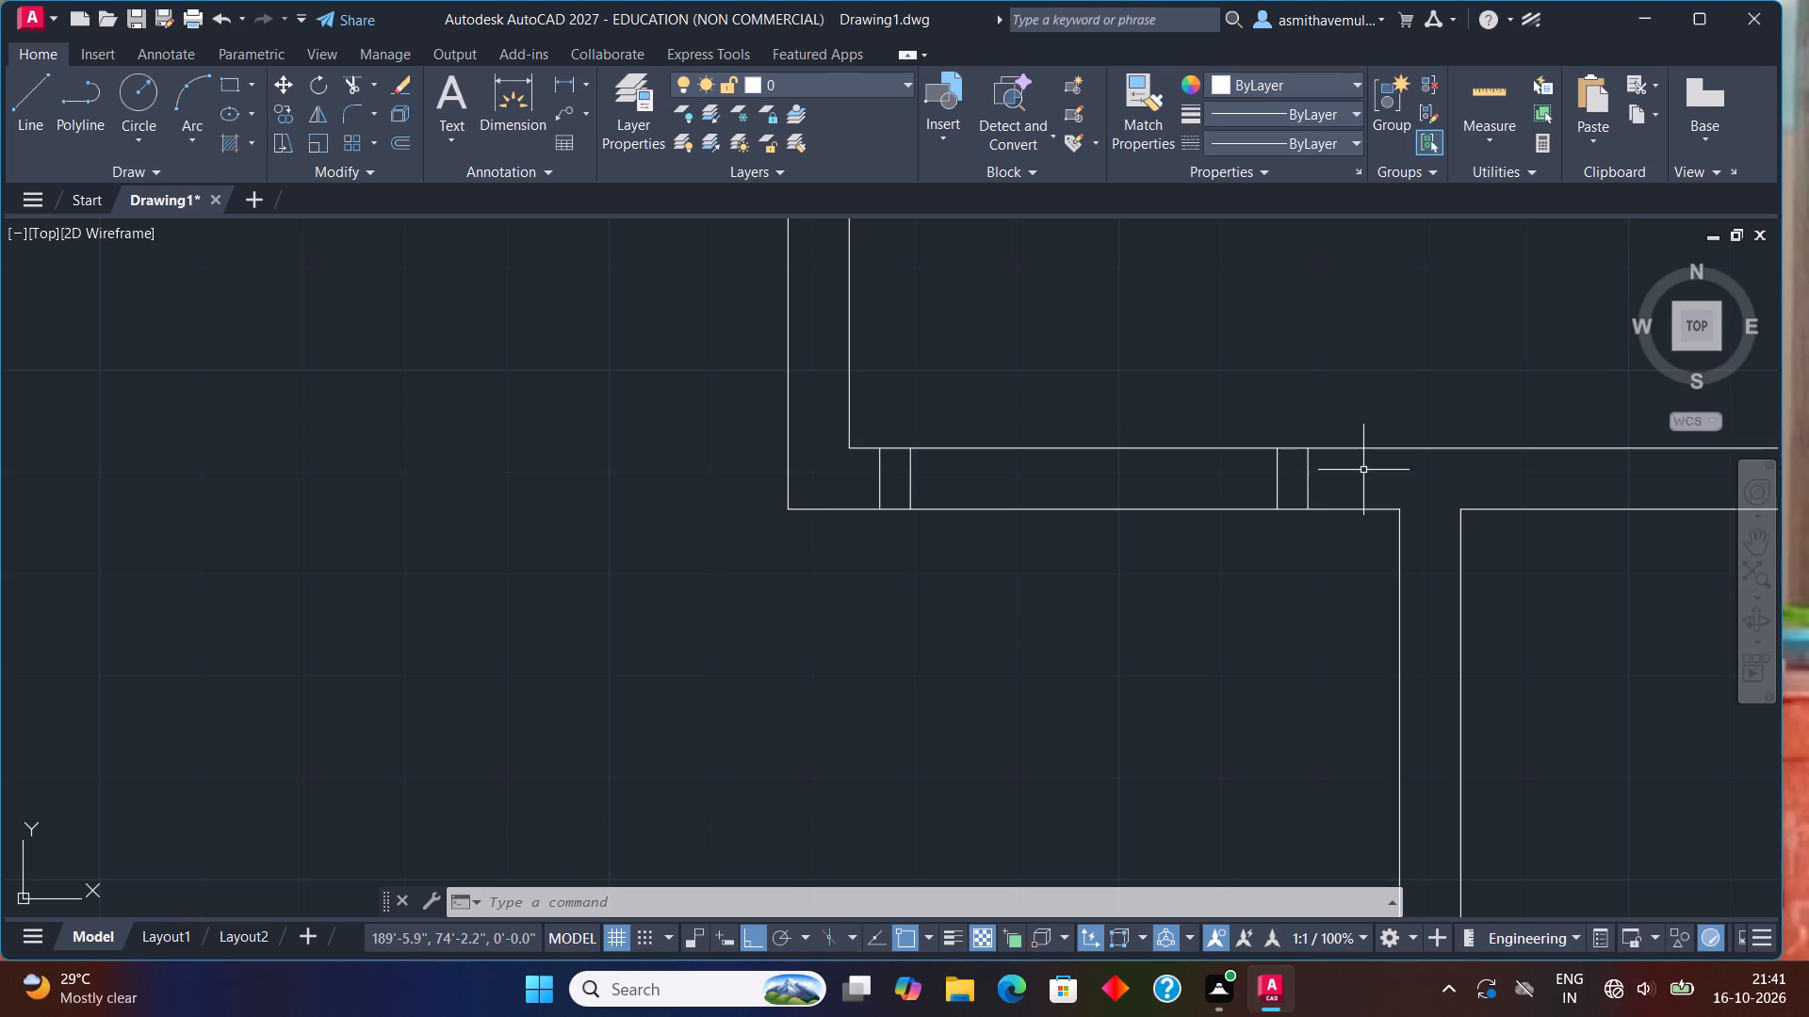
Trim both partition lines between the two jambs to open the doorway into the upper east room.
{"action": "type", "text": "TRIM"}
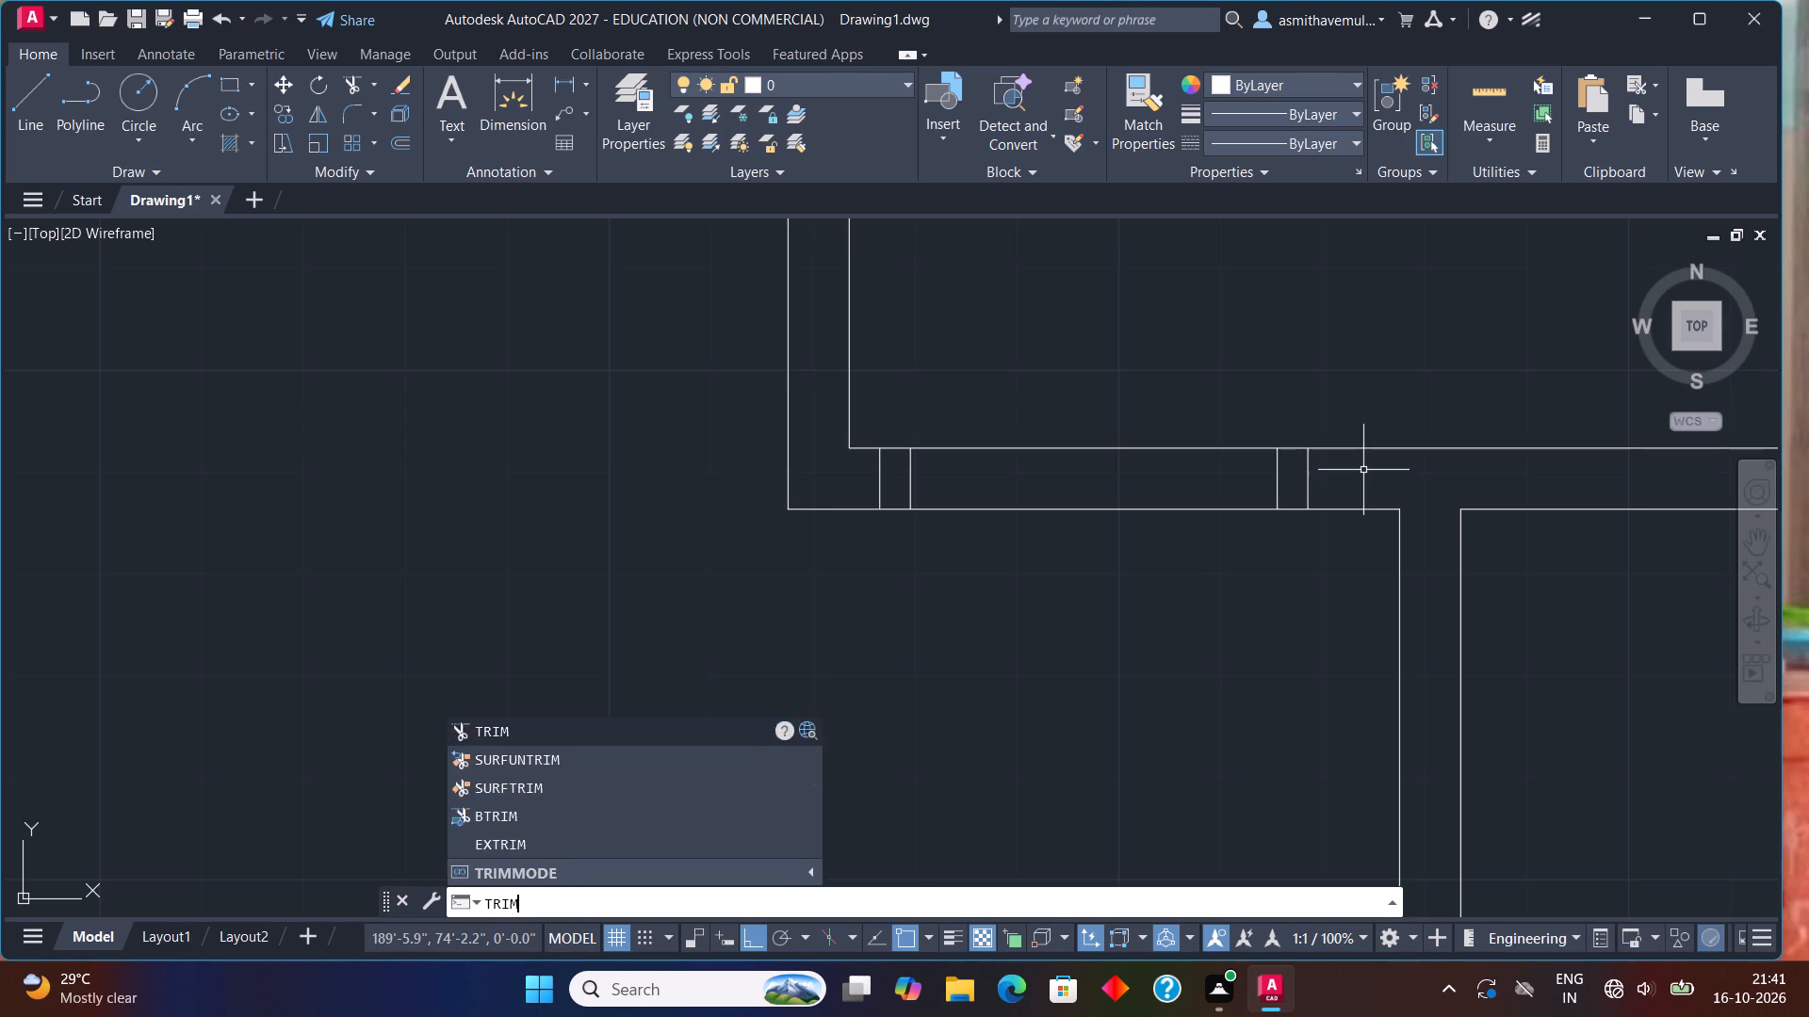
{"action": "key", "text": "Return"}
{"action": "left_click_drag", "start_coordinate": [1220, 551], "coordinate": [1216, 505]}
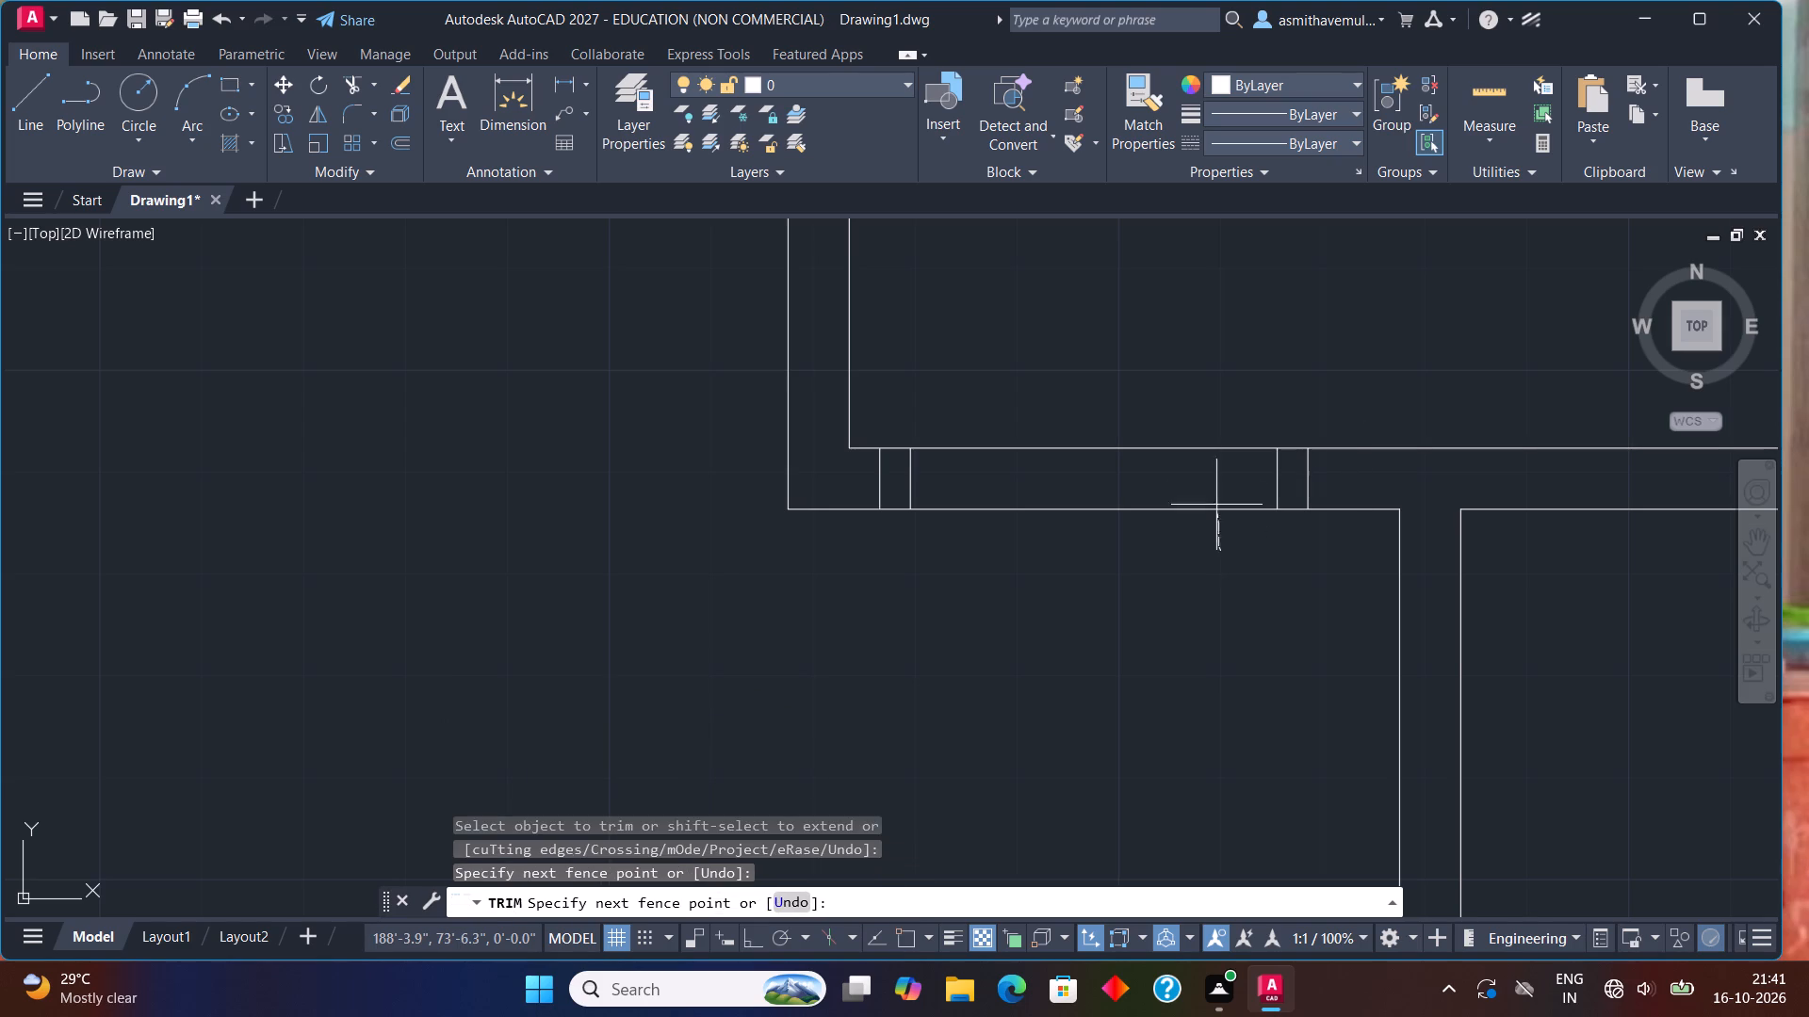
{"action": "left_click_drag", "start_coordinate": [1216, 505], "coordinate": [1209, 456]}
{"action": "left_click_drag", "start_coordinate": [1206, 441], "coordinate": [1201, 474]}
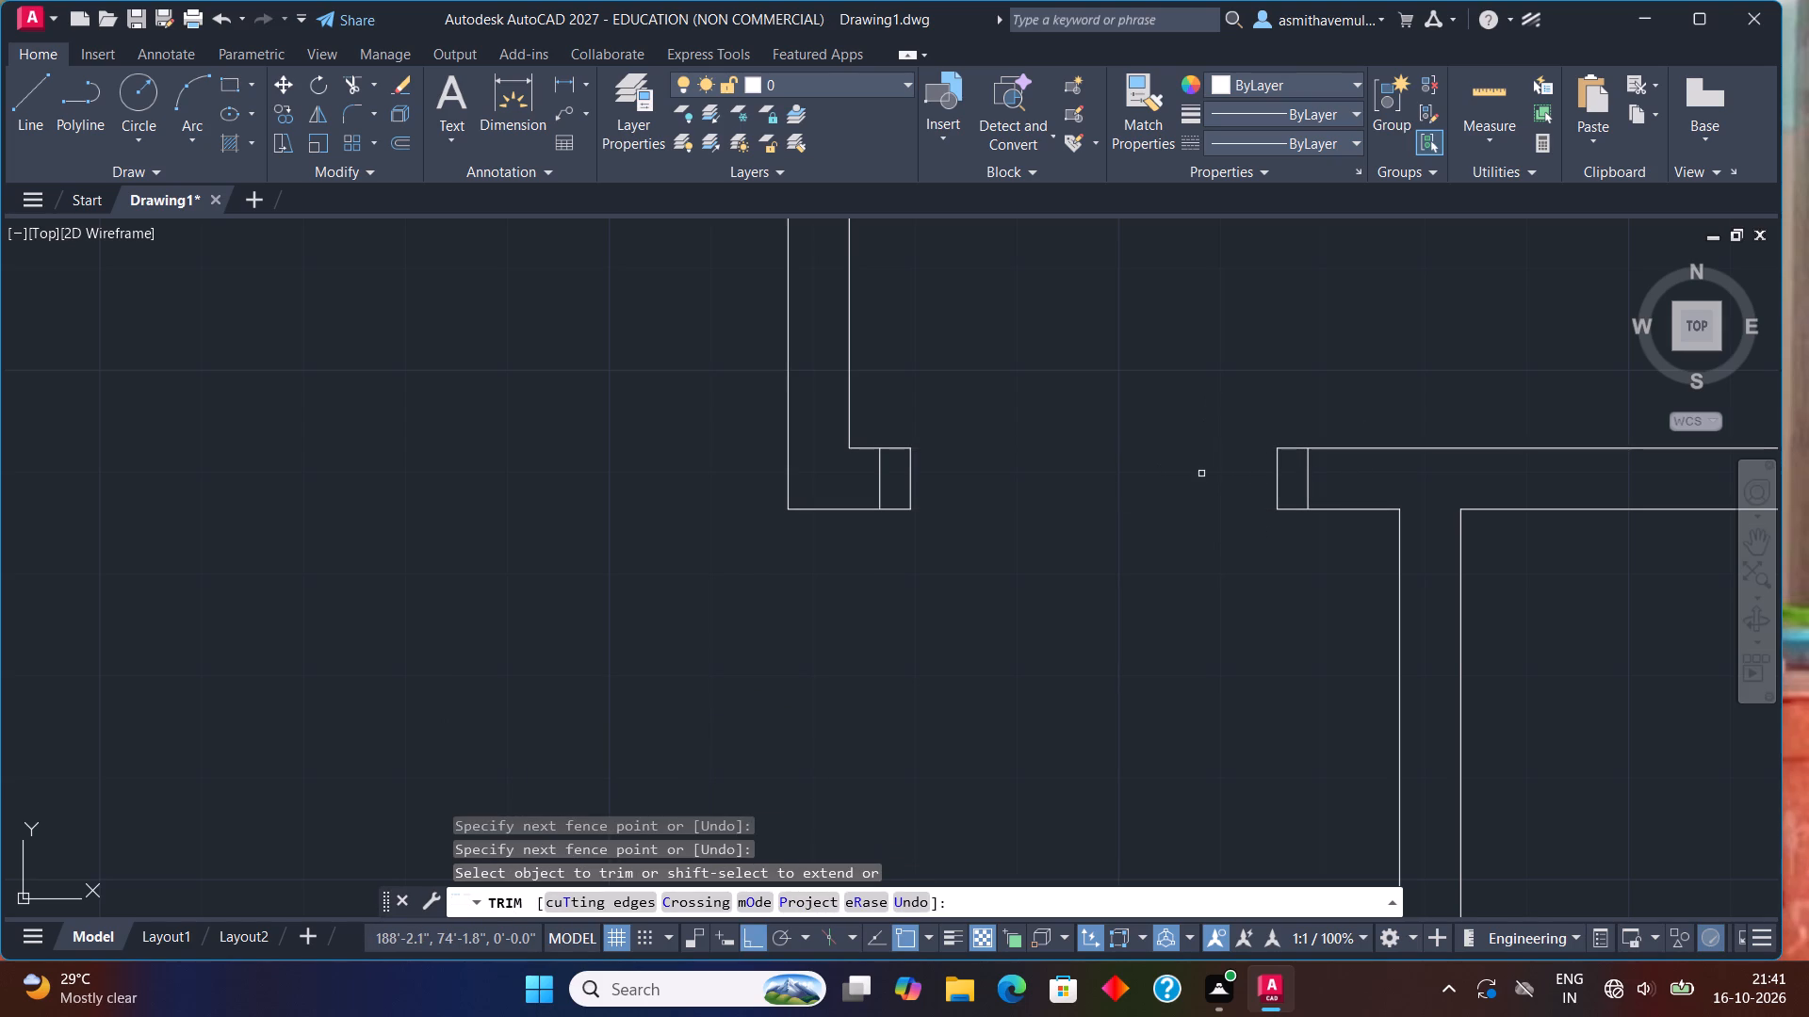
{"action": "key", "text": "Escape"}
Draw a 3" by 3' door leaf rectangle extending north into the upper east room from the west jamb's upper inside corner.
{"action": "scroll", "coordinate": [1112, 613], "scroll_direction": "down", "scroll_amount": 1}
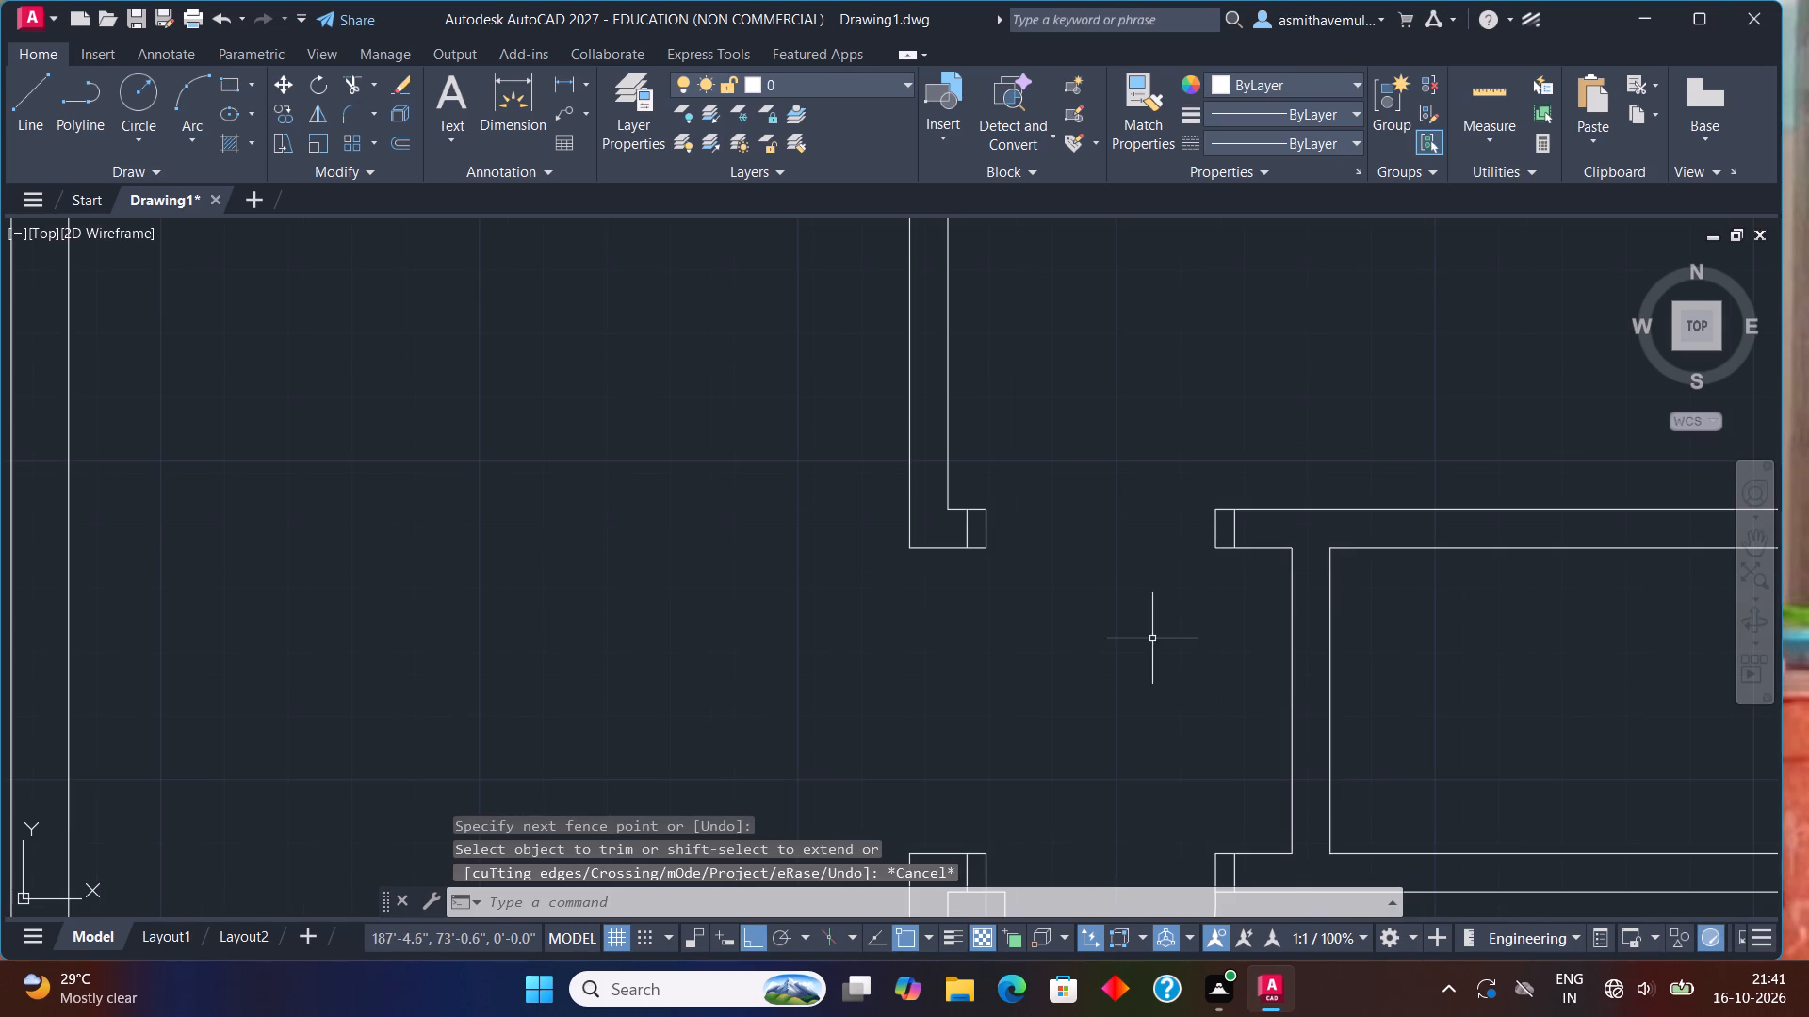
{"action": "scroll", "coordinate": [1167, 641], "scroll_direction": "down", "scroll_amount": 1}
{"action": "middle_click_drag", "start_coordinate": [1167, 640], "coordinate": [905, 655]}
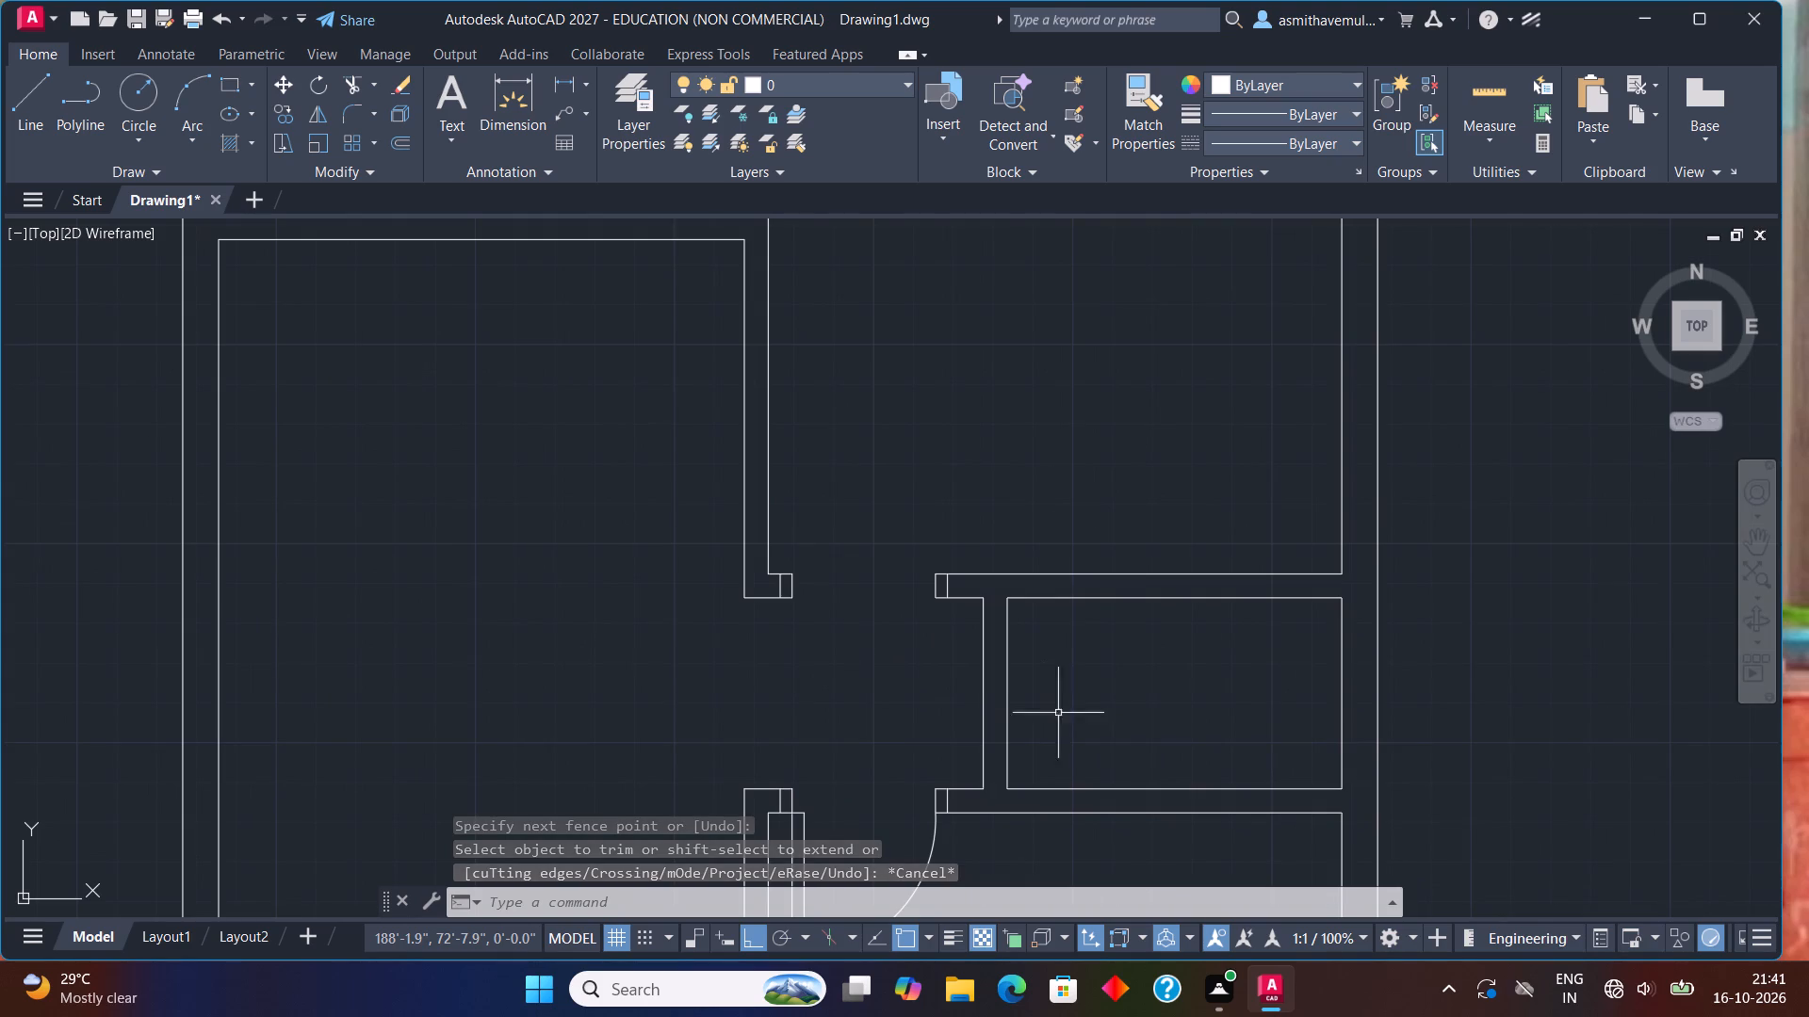
{"action": "type", "text": "REC"}
{"action": "key", "text": "Return"}
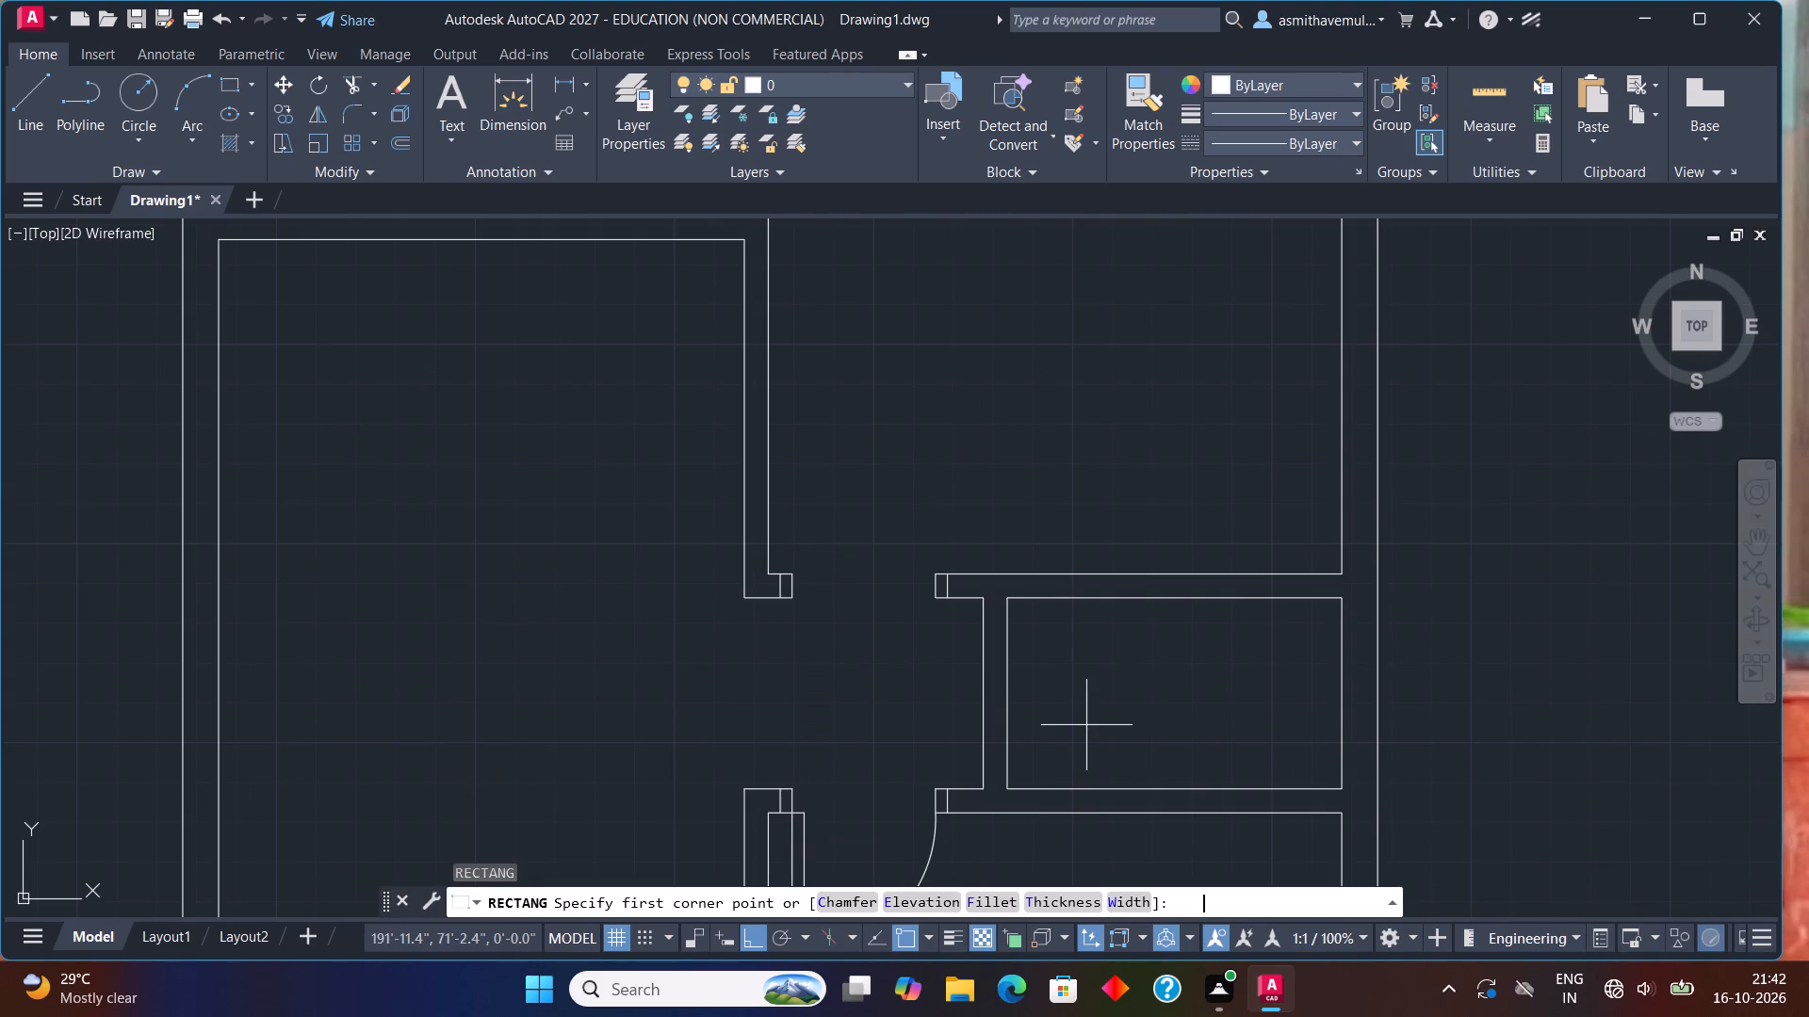
{"action": "left_click", "coordinate": [790, 575]}
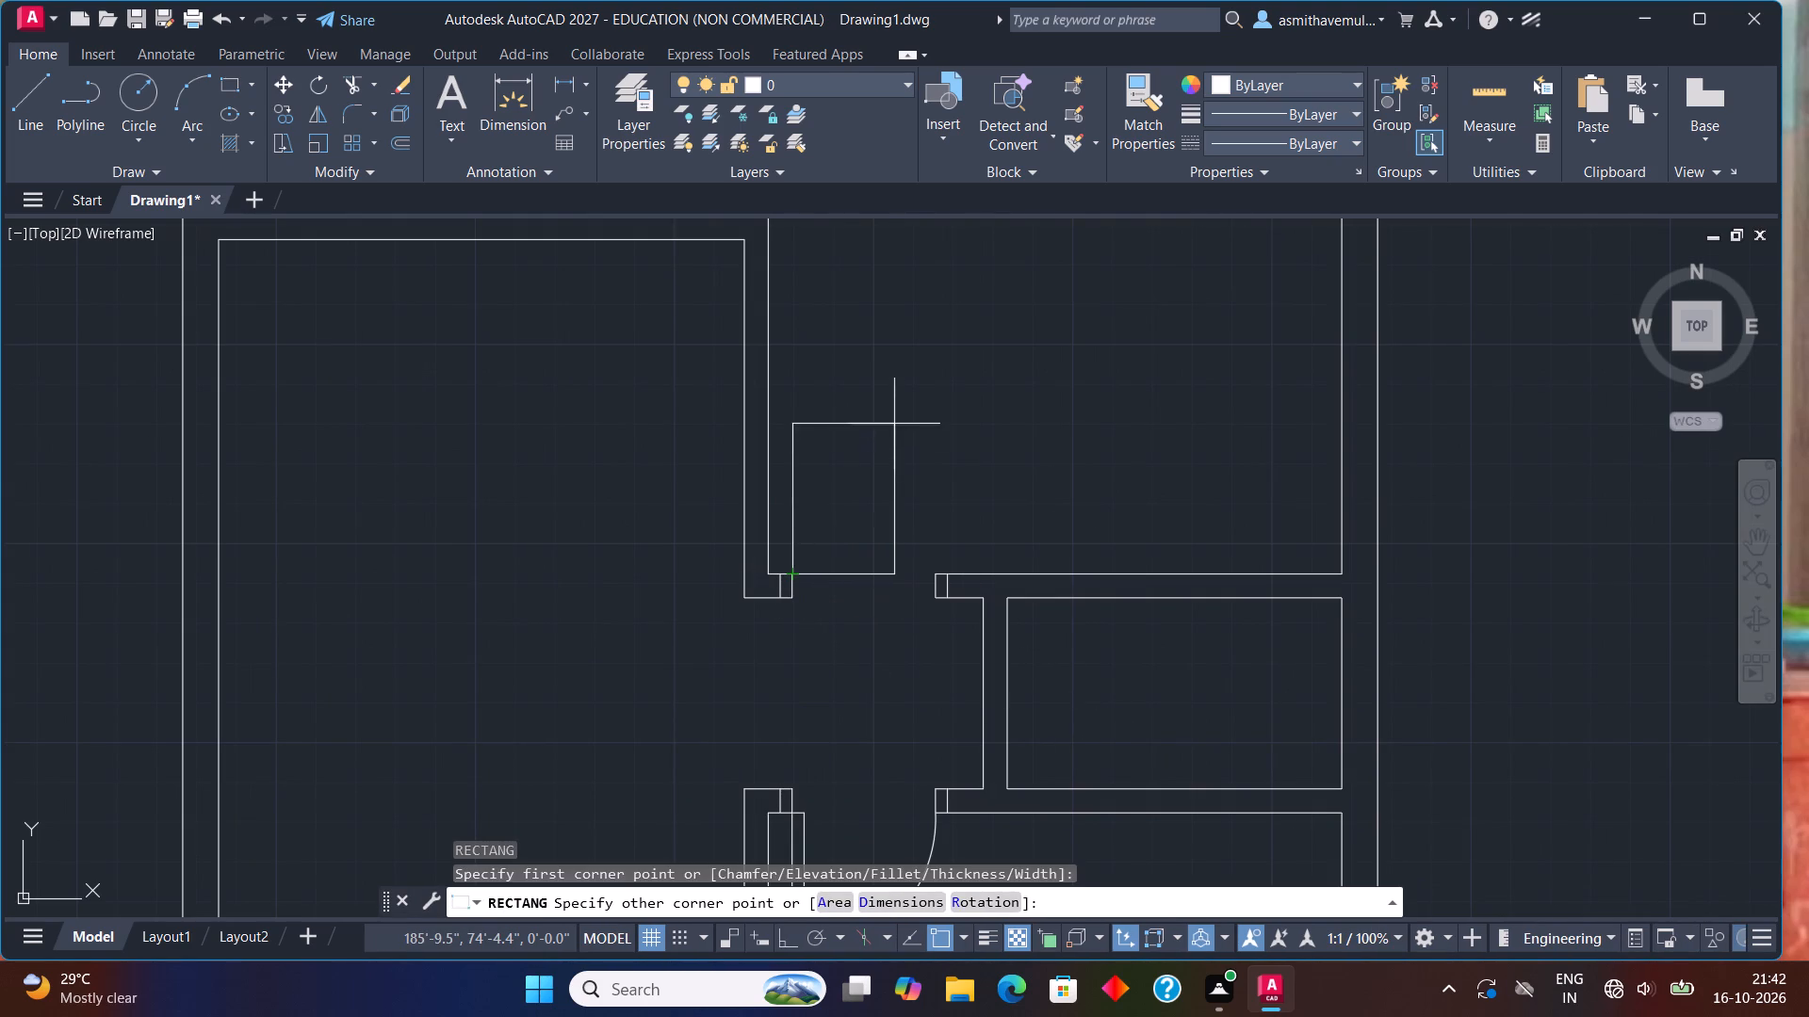
{"action": "key", "text": "d"}
{"action": "key", "text": "Return"}
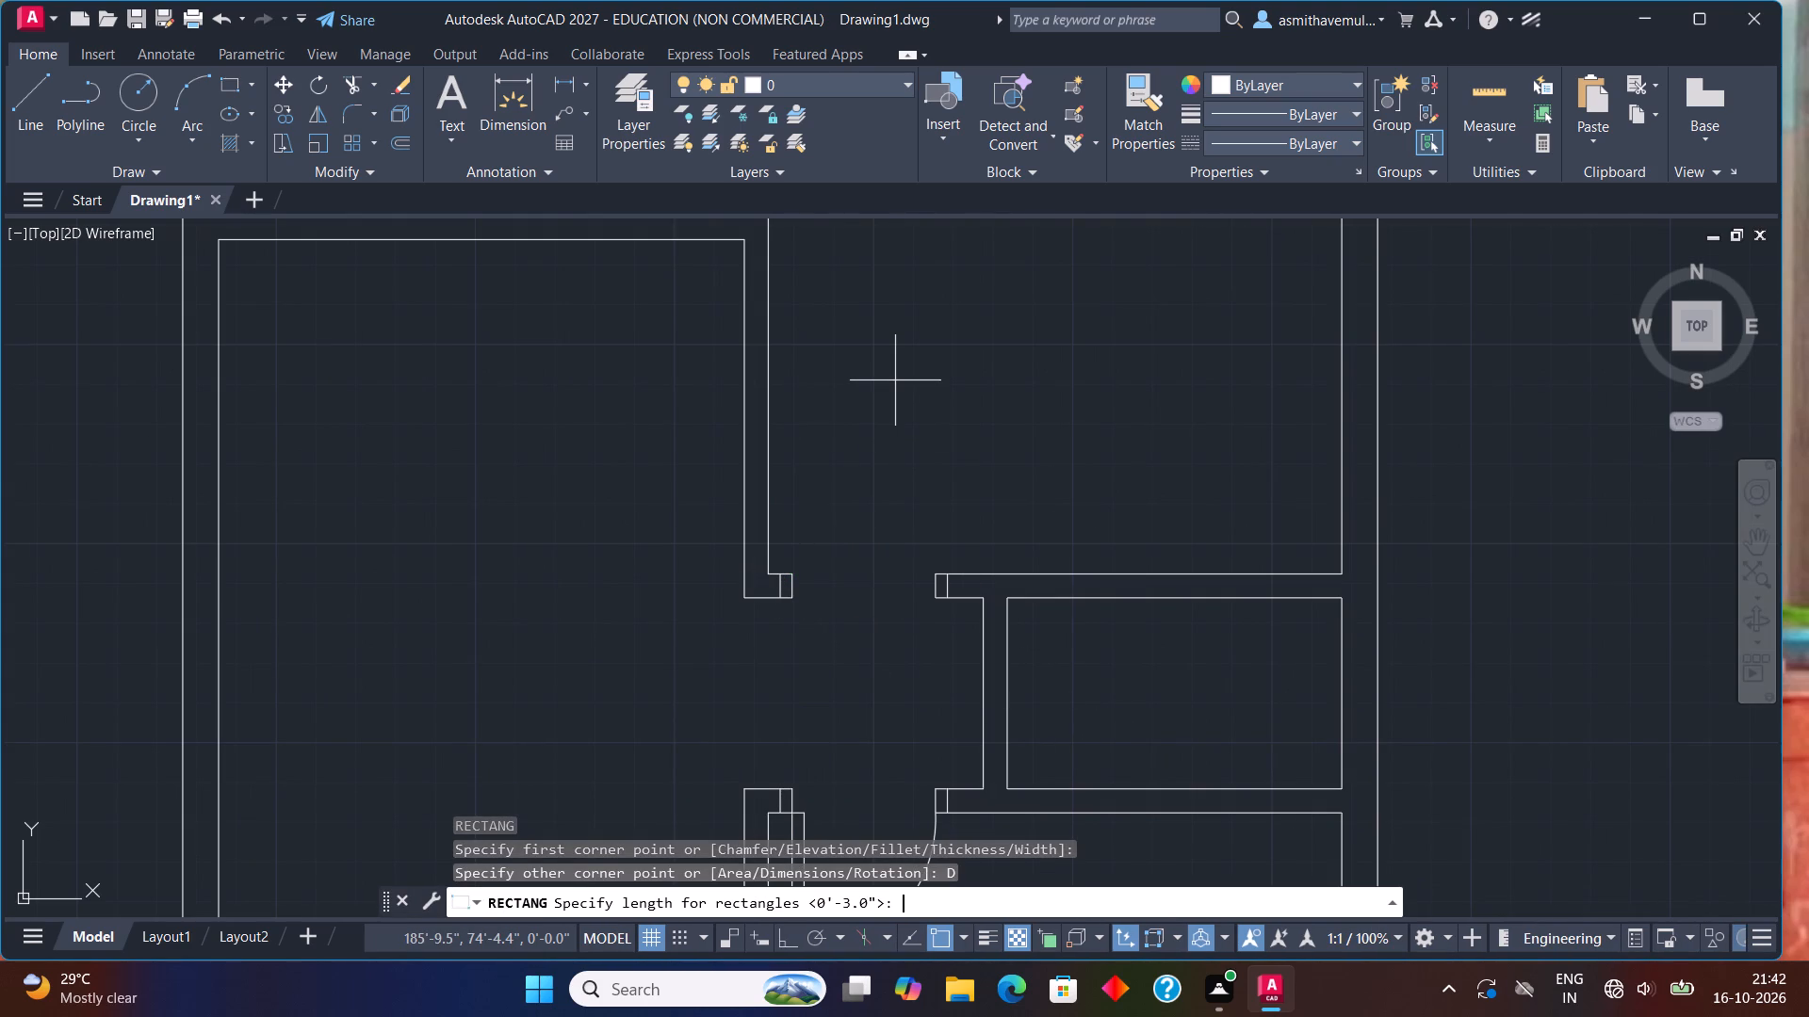
{"action": "key", "text": "3"}
{"action": "key", "text": "shift+quotedbl"}
{"action": "key", "text": "Return"}
{"action": "type", "text": "3'"}
{"action": "key", "text": "Return"}
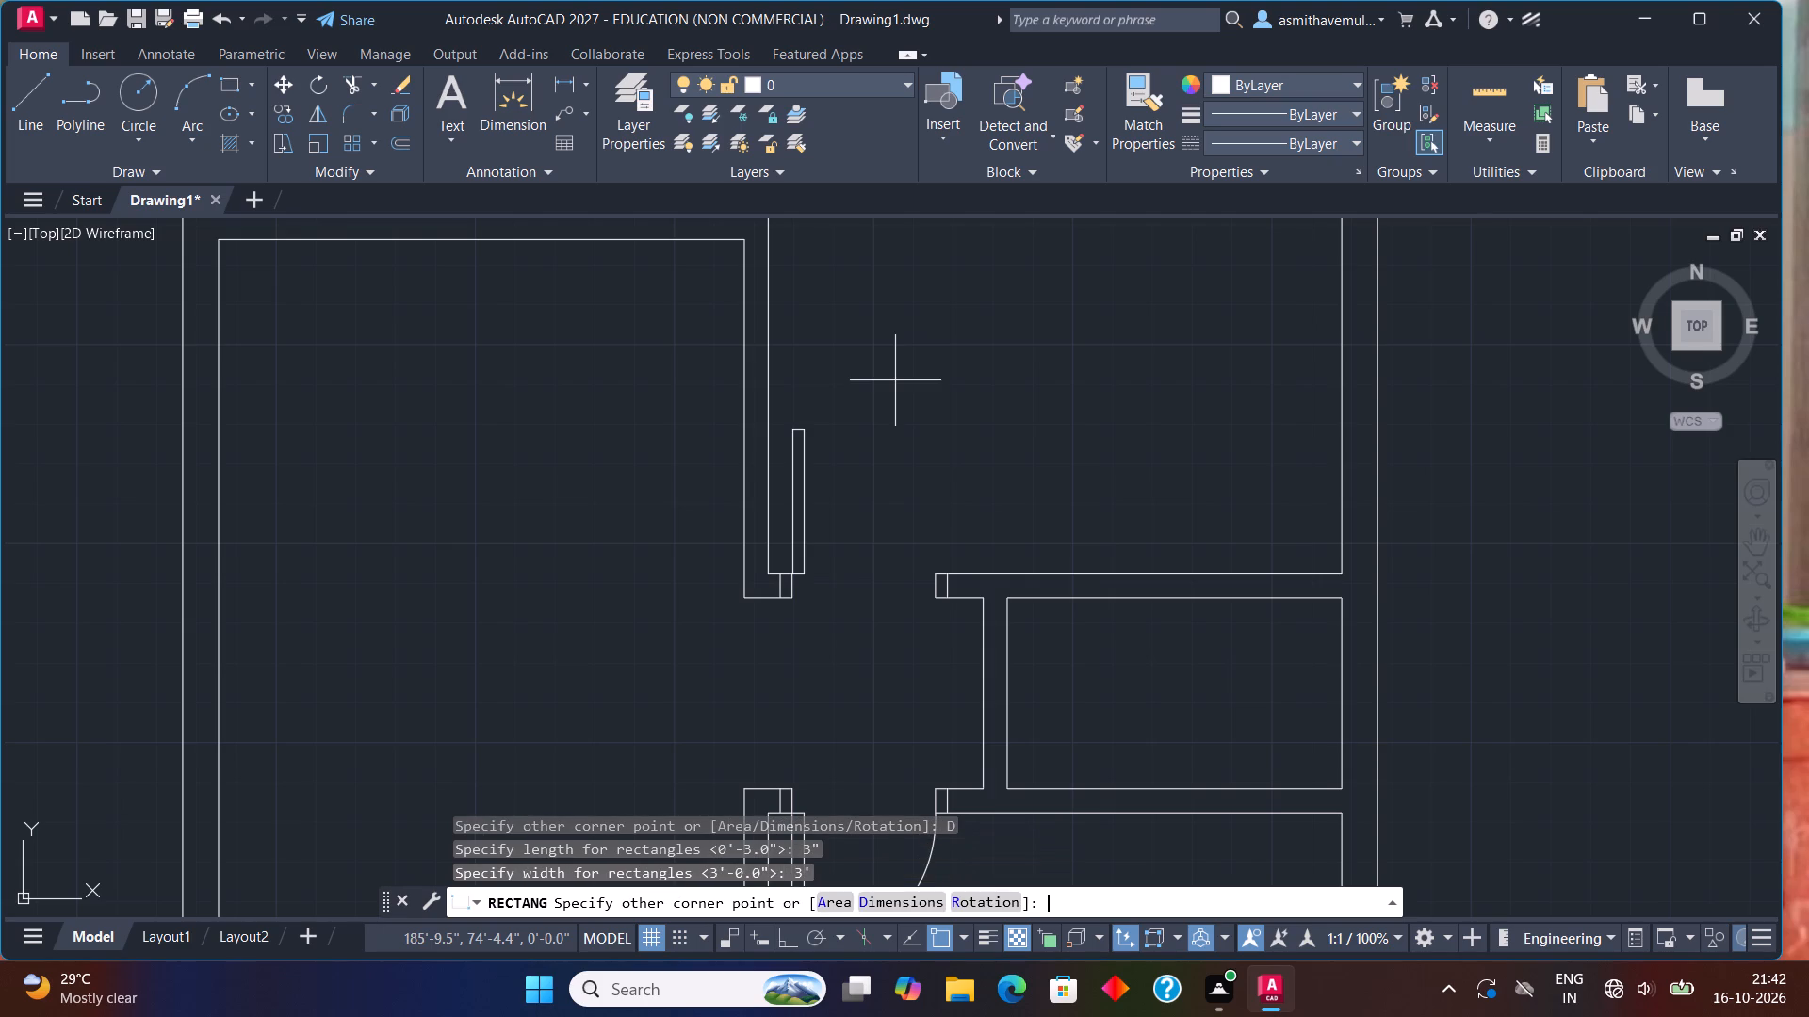
{"action": "left_click", "coordinate": [895, 386]}
Draw the door swing as a three-point arc through the leaf's two top corners, ending at the east jamb's upper inside corner.
{"action": "scroll", "coordinate": [786, 492], "scroll_direction": "up", "scroll_amount": 1}
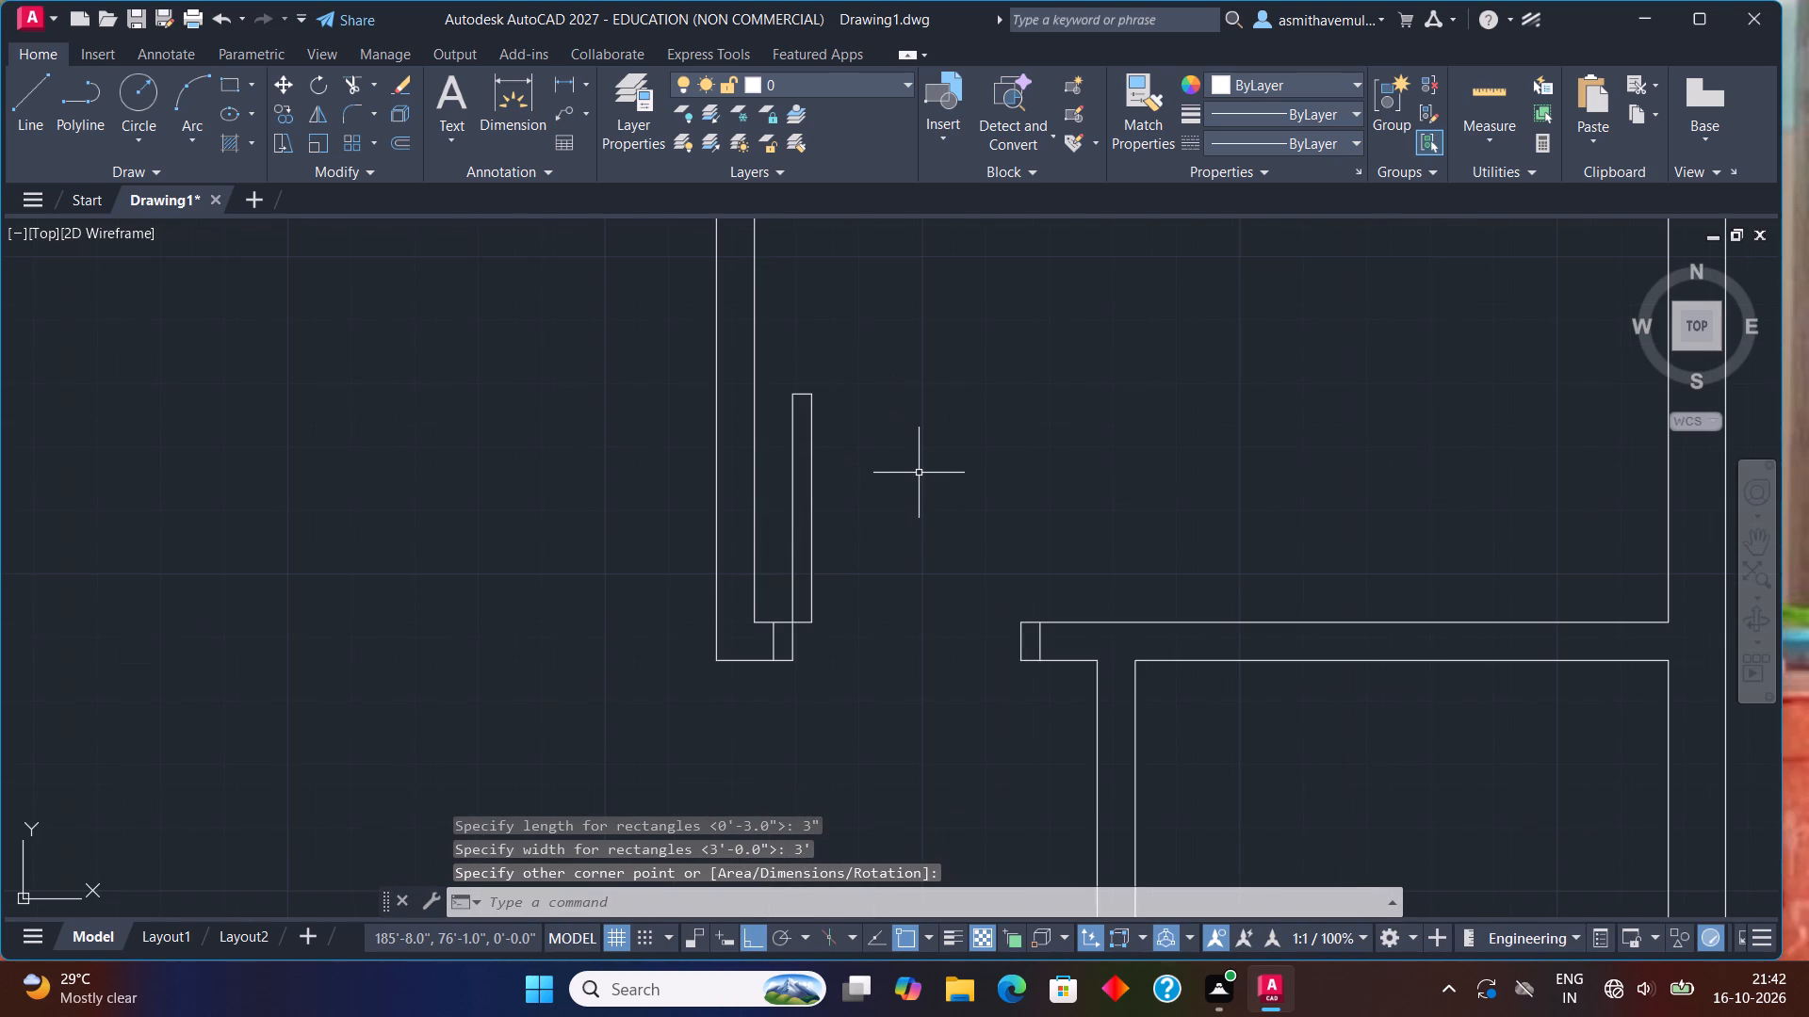
{"action": "type", "text": "ARC"}
{"action": "key", "text": "Return"}
{"action": "scroll", "coordinate": [820, 456], "scroll_direction": "up", "scroll_amount": 1}
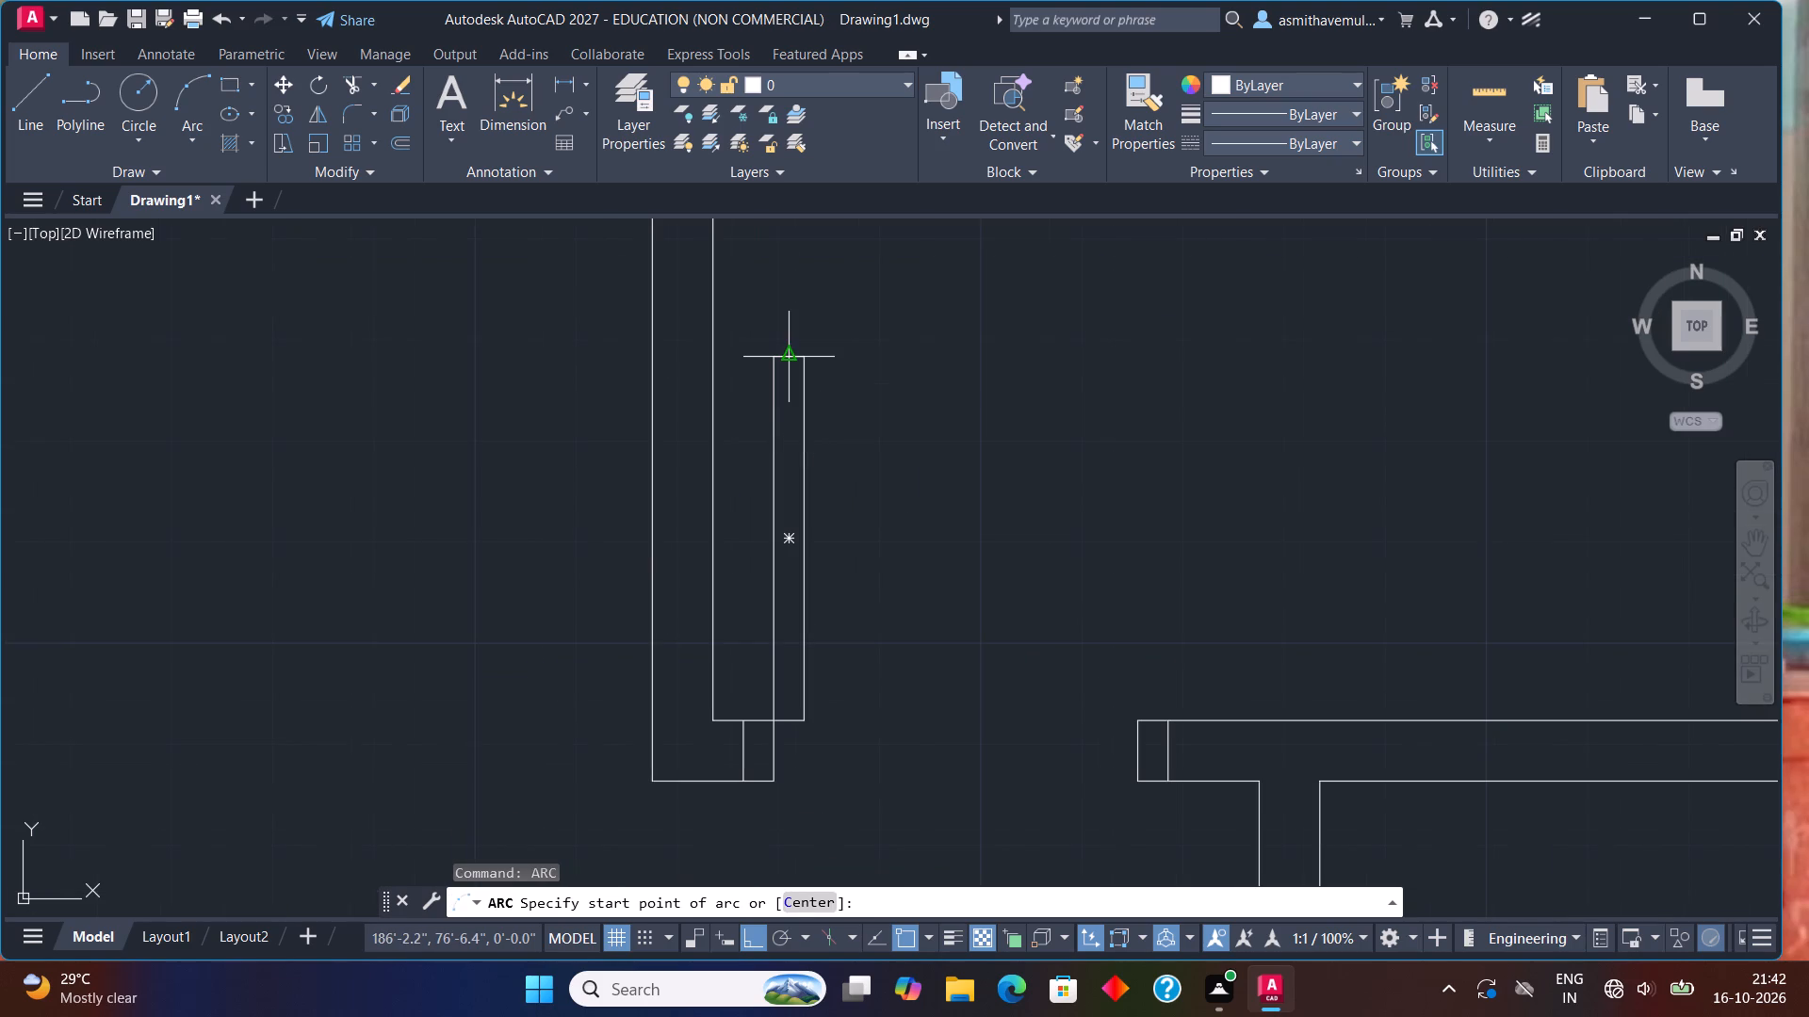
{"action": "left_click", "coordinate": [768, 354]}
{"action": "left_click", "coordinate": [809, 363]}
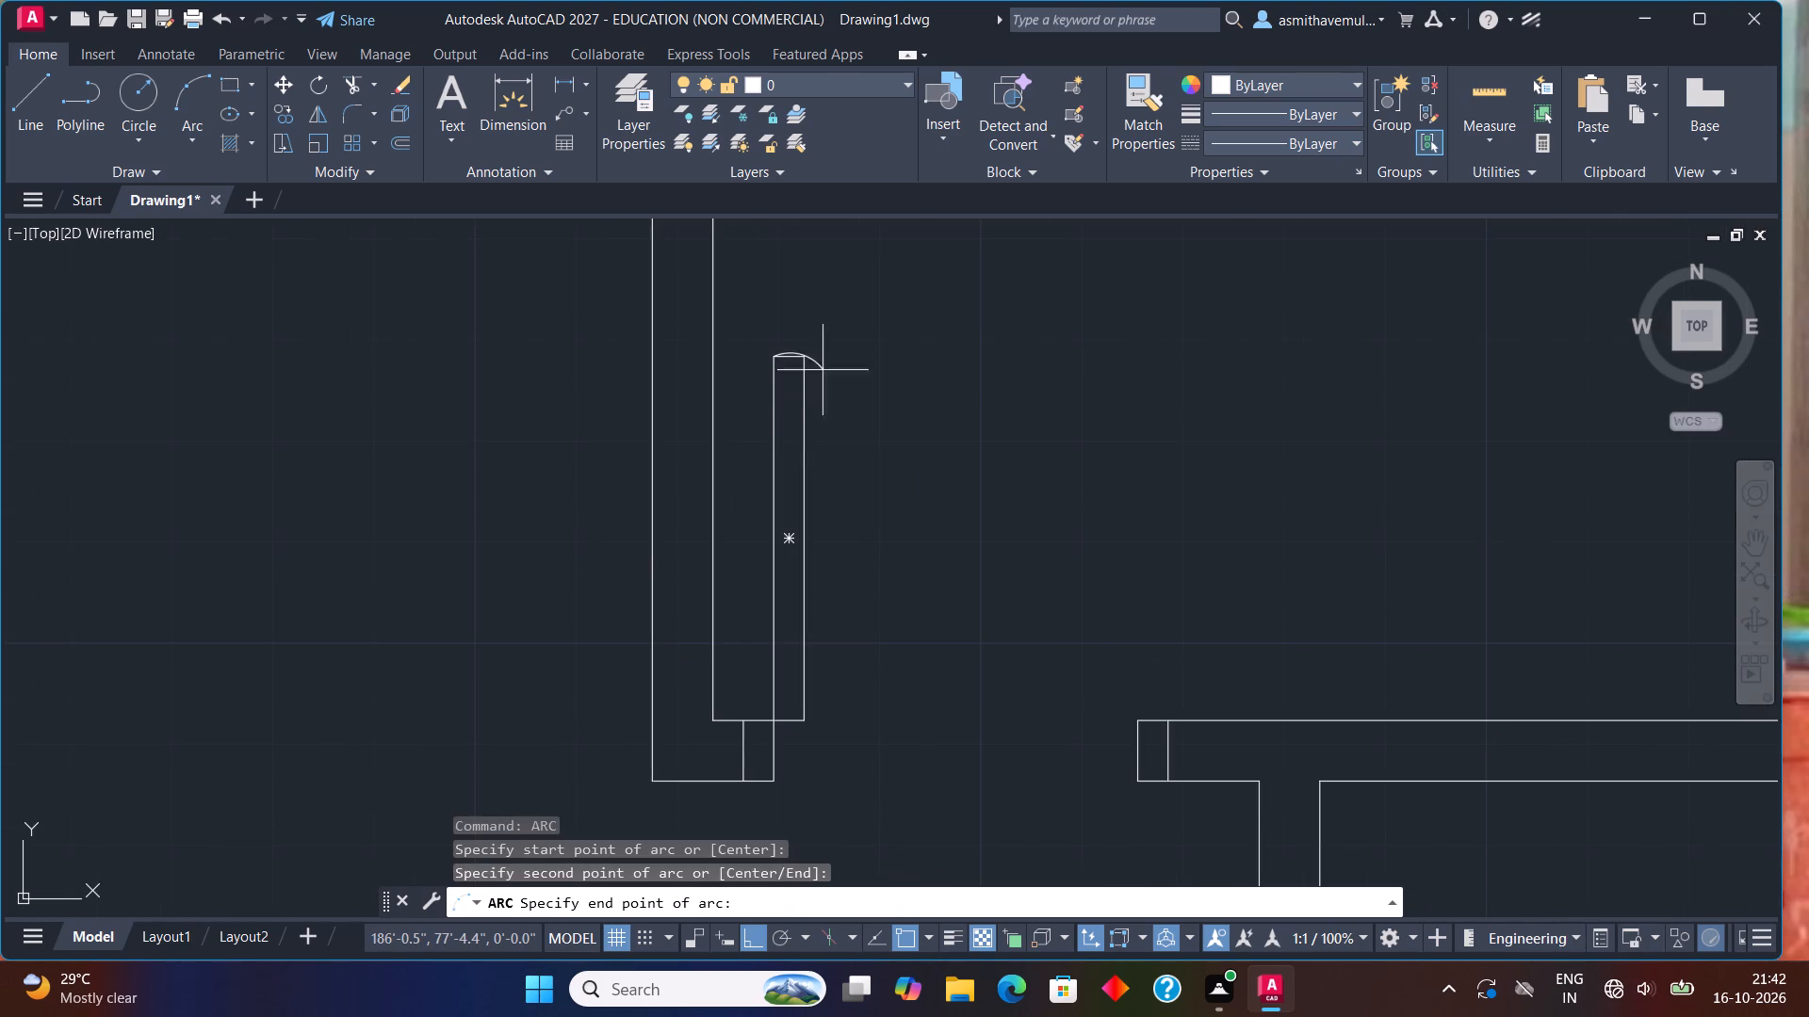
{"action": "left_click", "coordinate": [1140, 722]}
Draw a jamb line across the partition south of the small room, starting 3" east of the room's inner southwest corner.
{"action": "scroll", "coordinate": [1172, 734], "scroll_direction": "down", "scroll_amount": 3}
{"action": "middle_click_drag", "start_coordinate": [1235, 764], "coordinate": [1051, 499]}
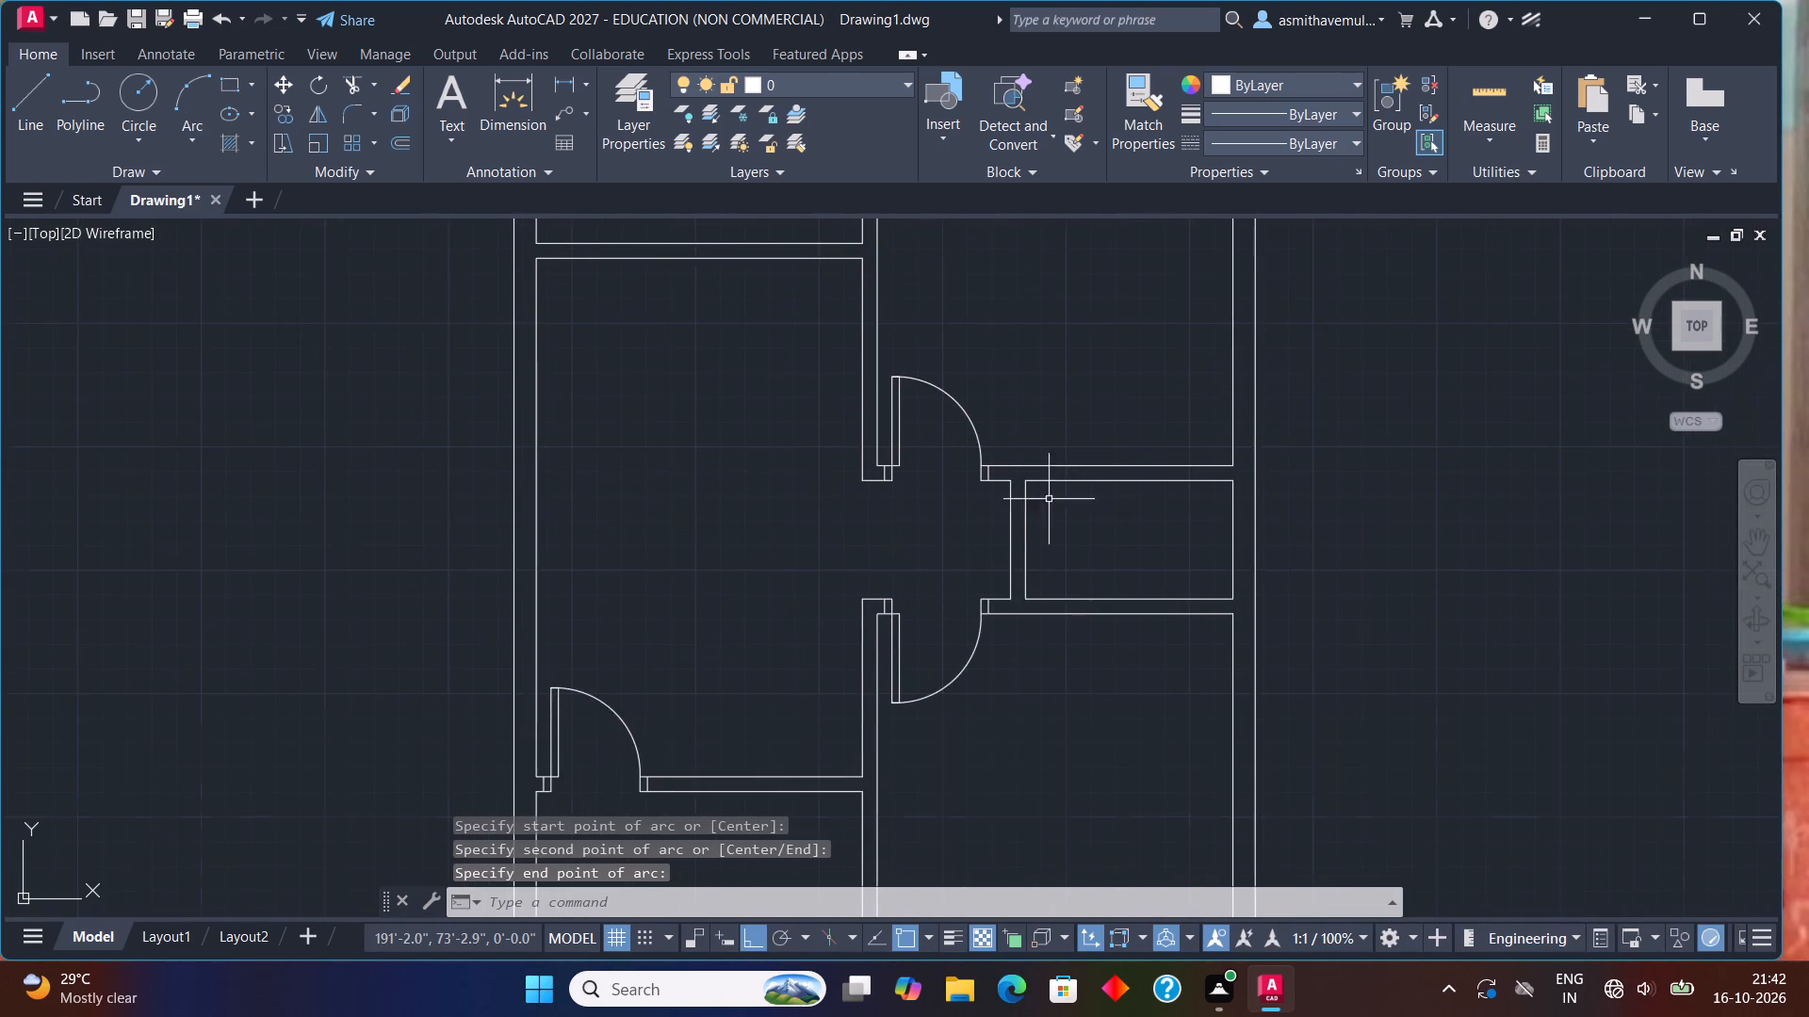
{"action": "scroll", "coordinate": [1028, 575], "scroll_direction": "up", "scroll_amount": 2}
{"action": "key", "text": "l"}
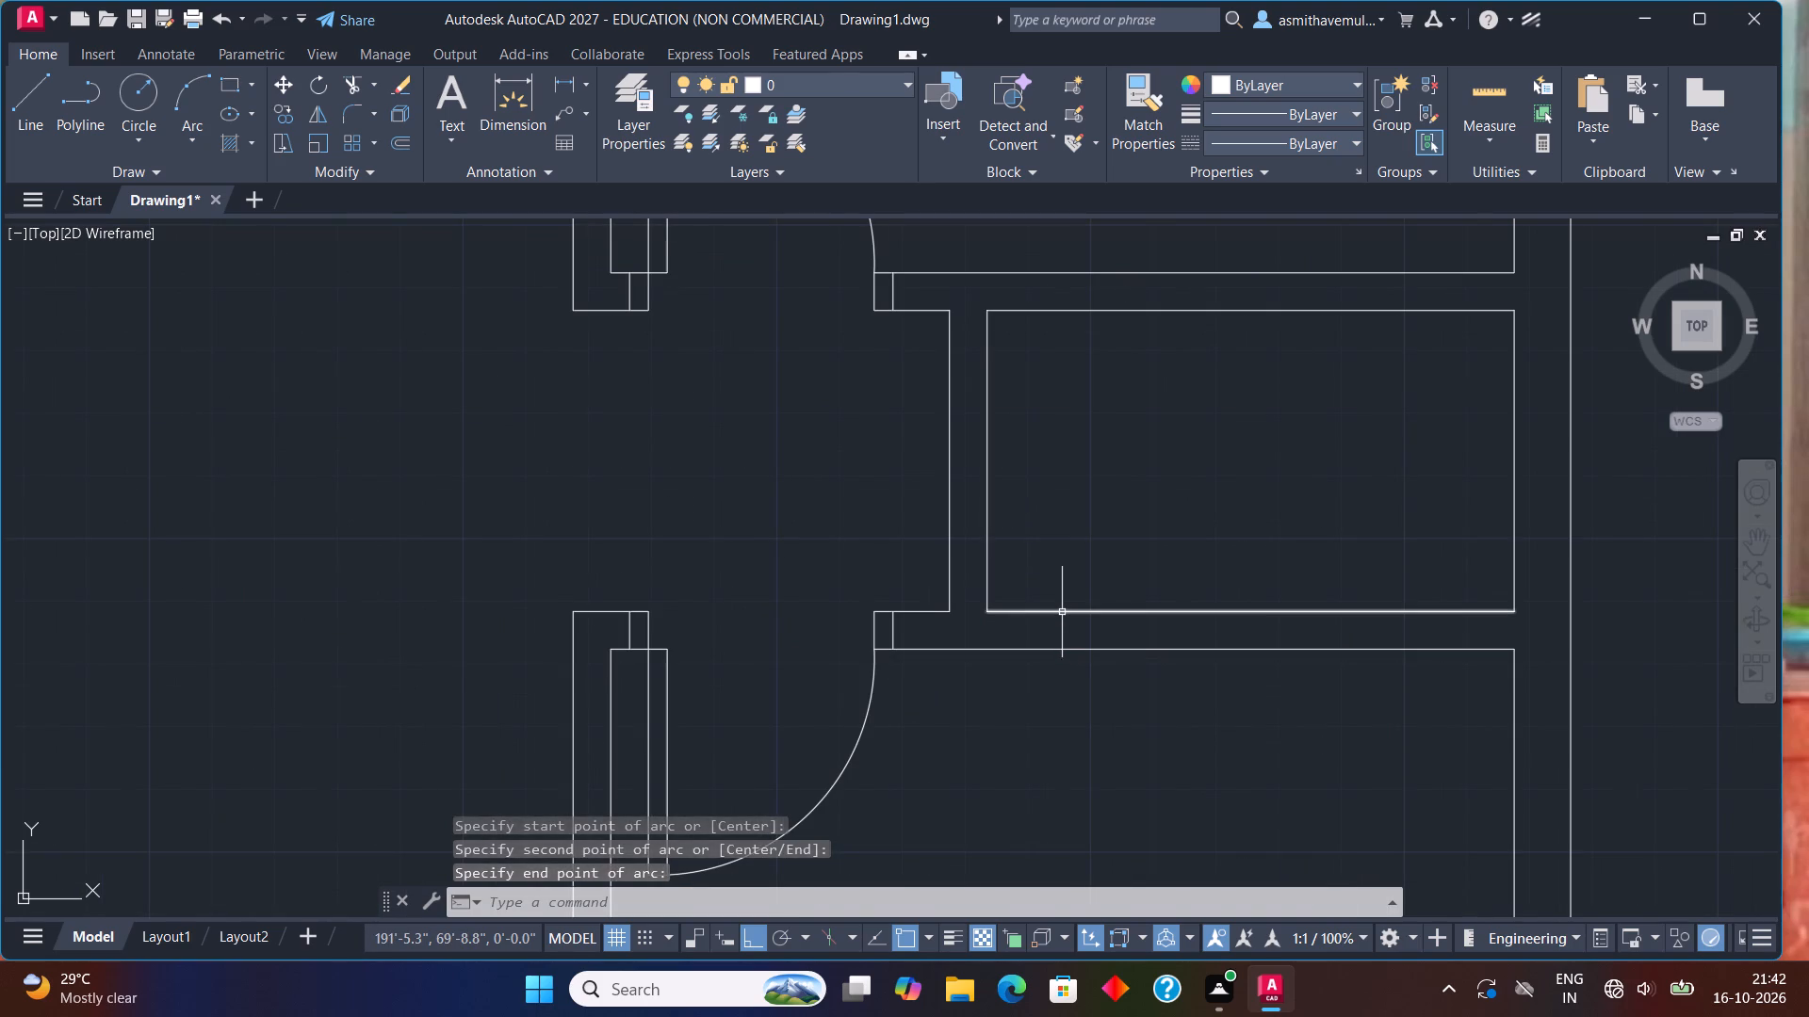
{"action": "key", "text": "Return"}
{"action": "type", "text": "FROM"}
{"action": "key", "text": "Return"}
{"action": "scroll", "coordinate": [990, 621], "scroll_direction": "up", "scroll_amount": 1}
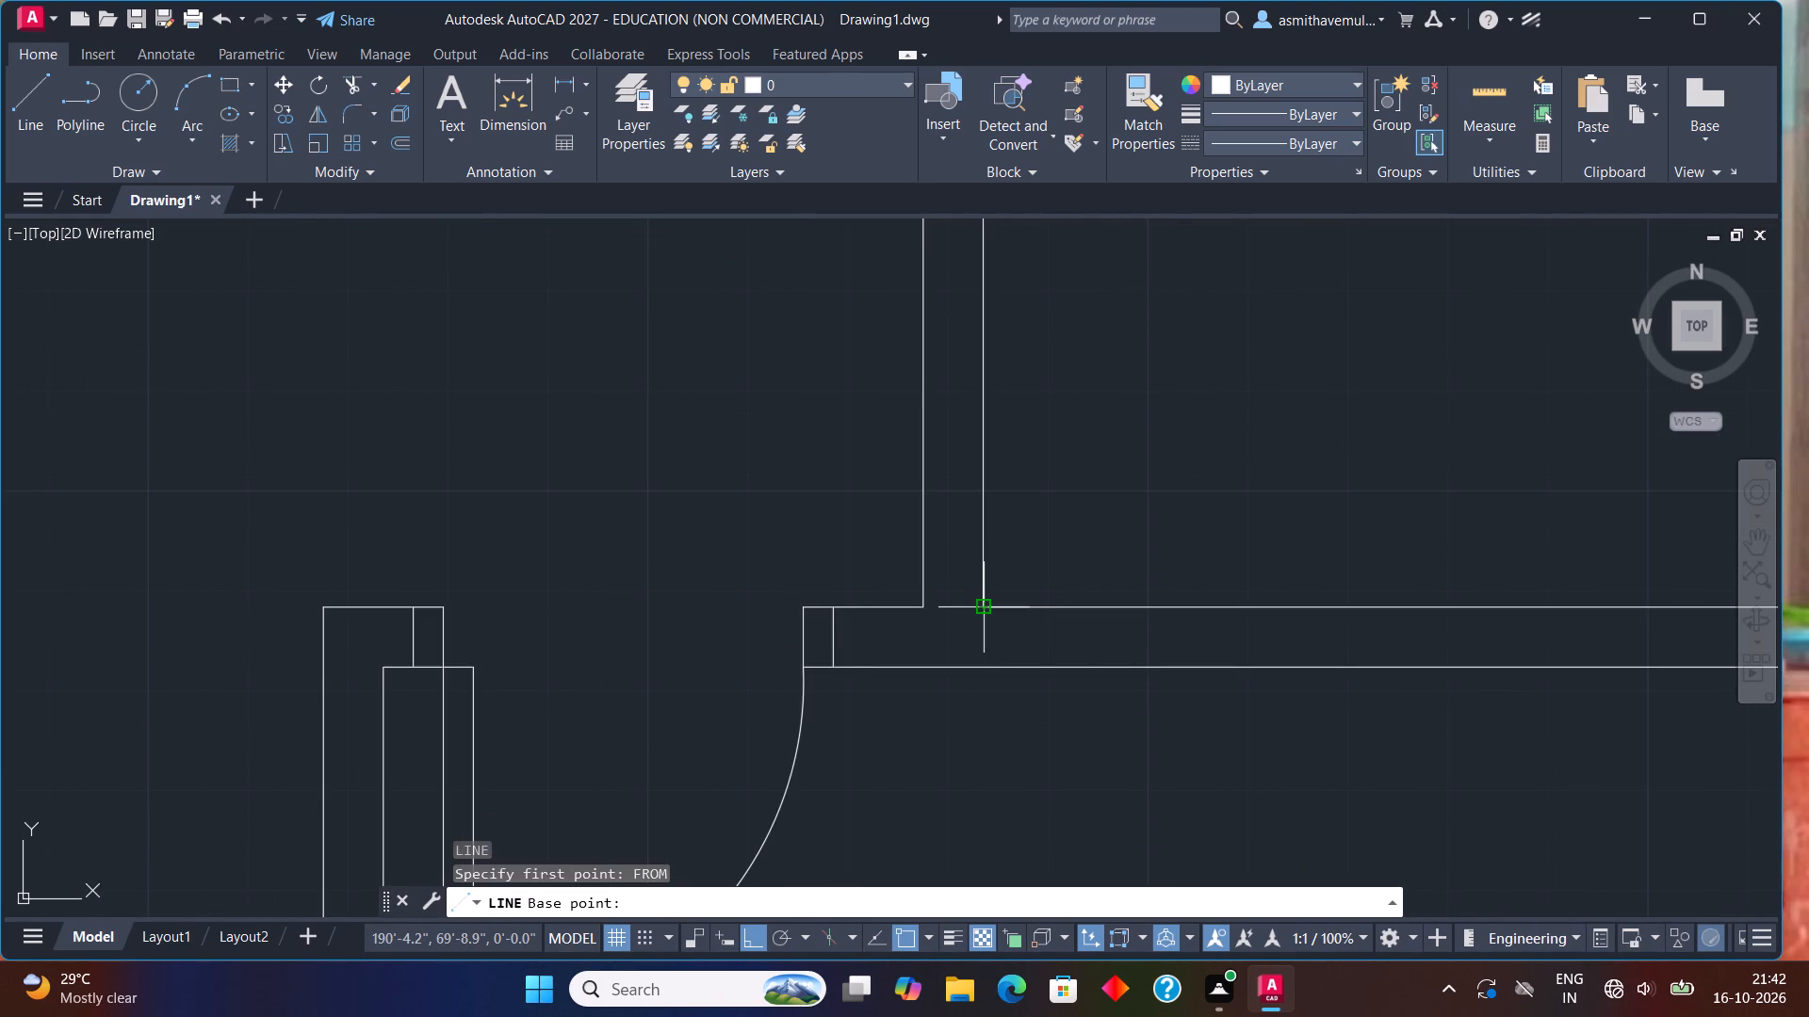
{"action": "left_click", "coordinate": [981, 605]}
{"action": "type", "text": "@3"}
{"action": "type", "text": "\",0"}
{"action": "key", "text": "Return"}
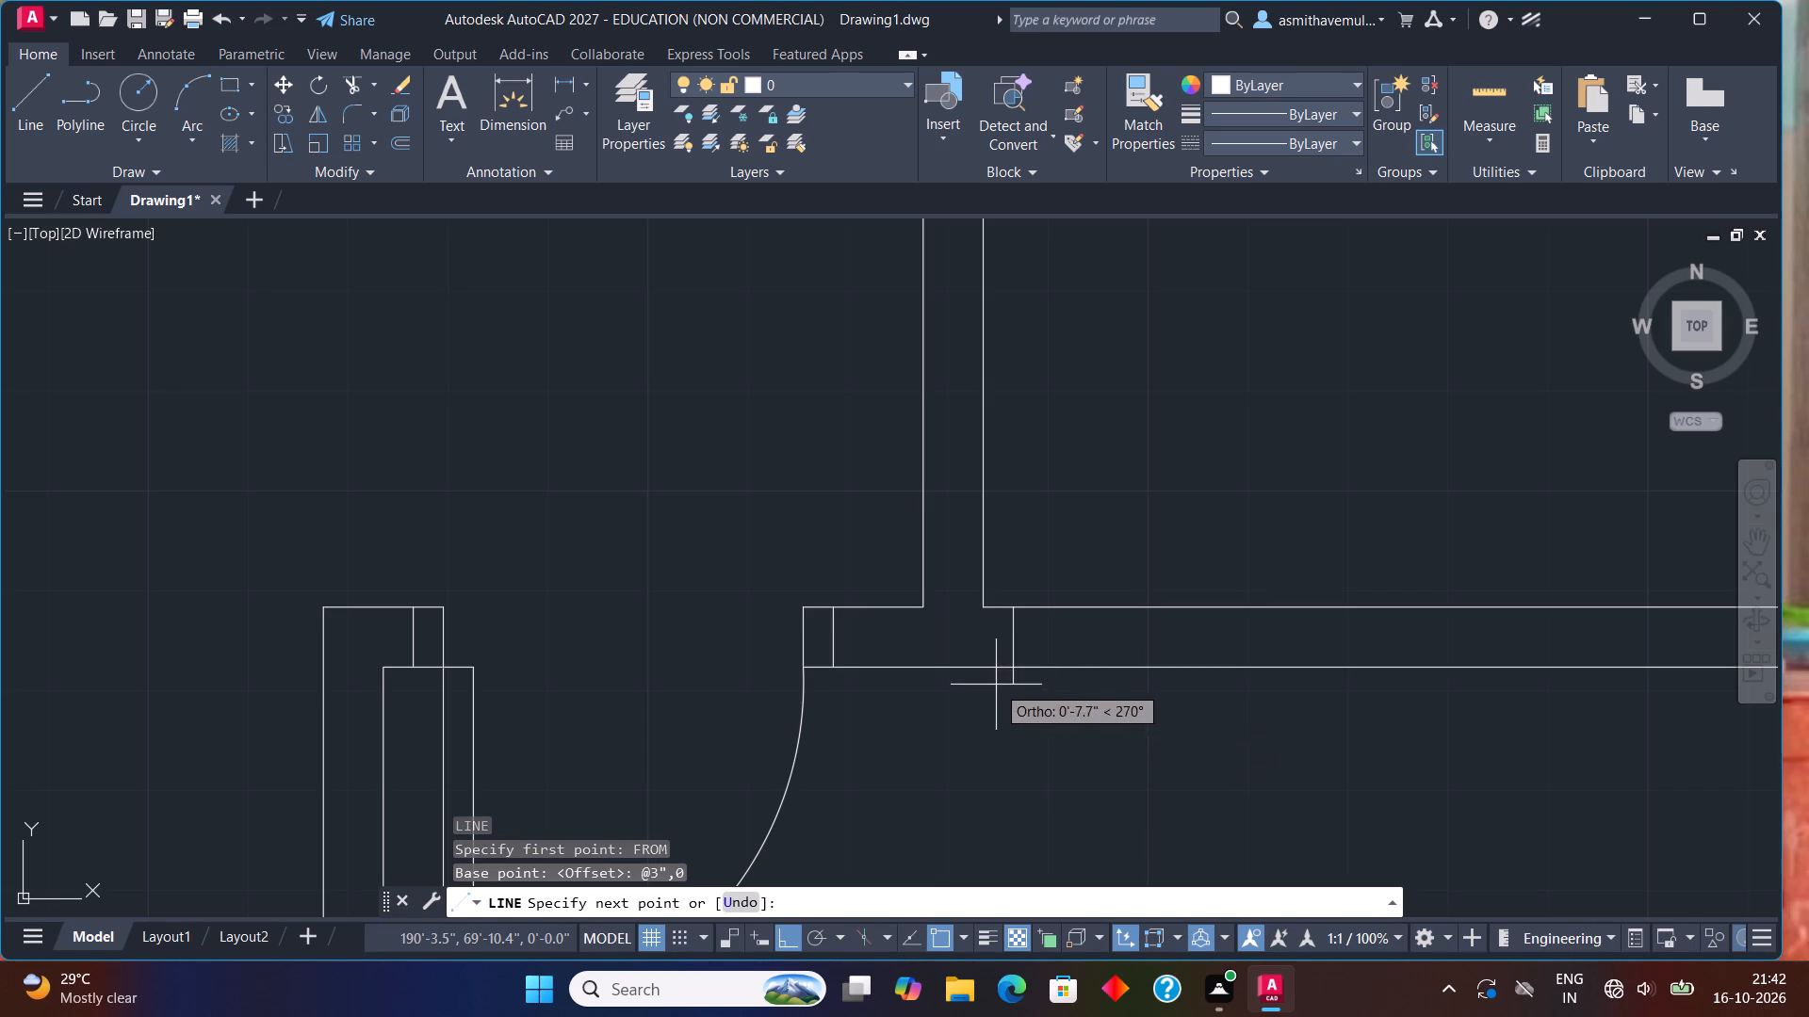
{"action": "left_click", "coordinate": [1008, 671]}
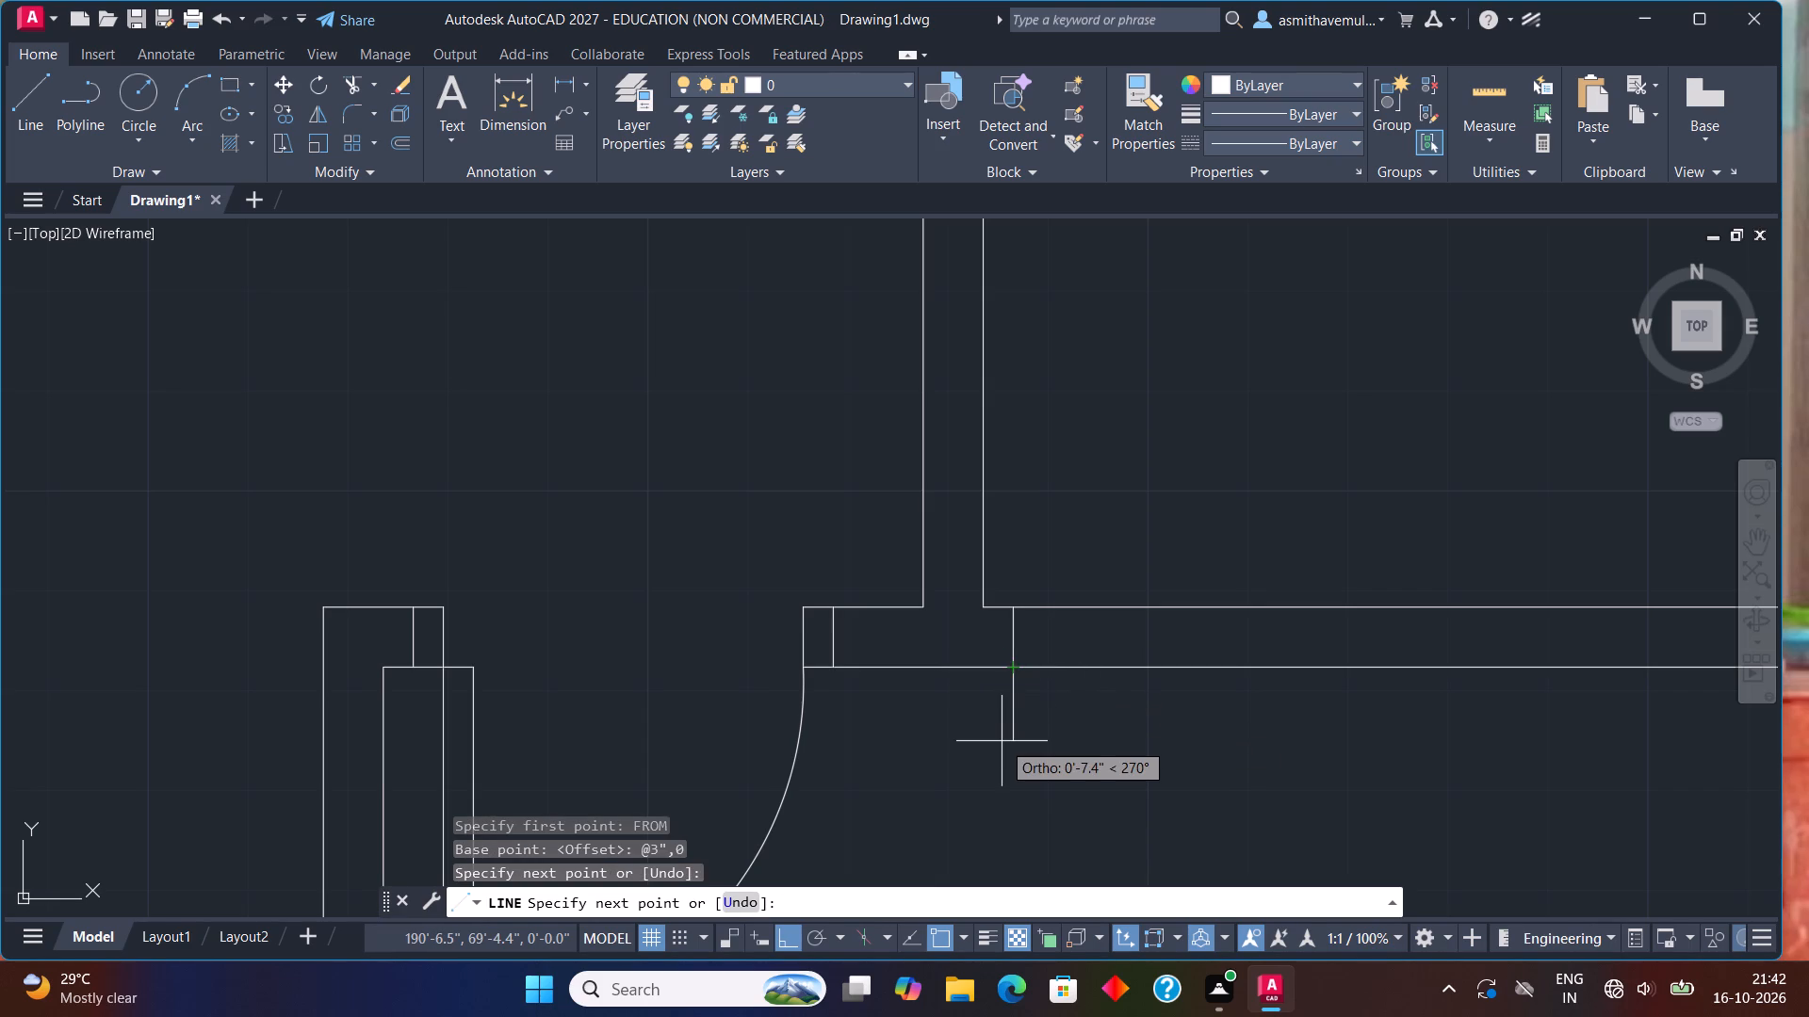
{"action": "key", "text": "Escape"}
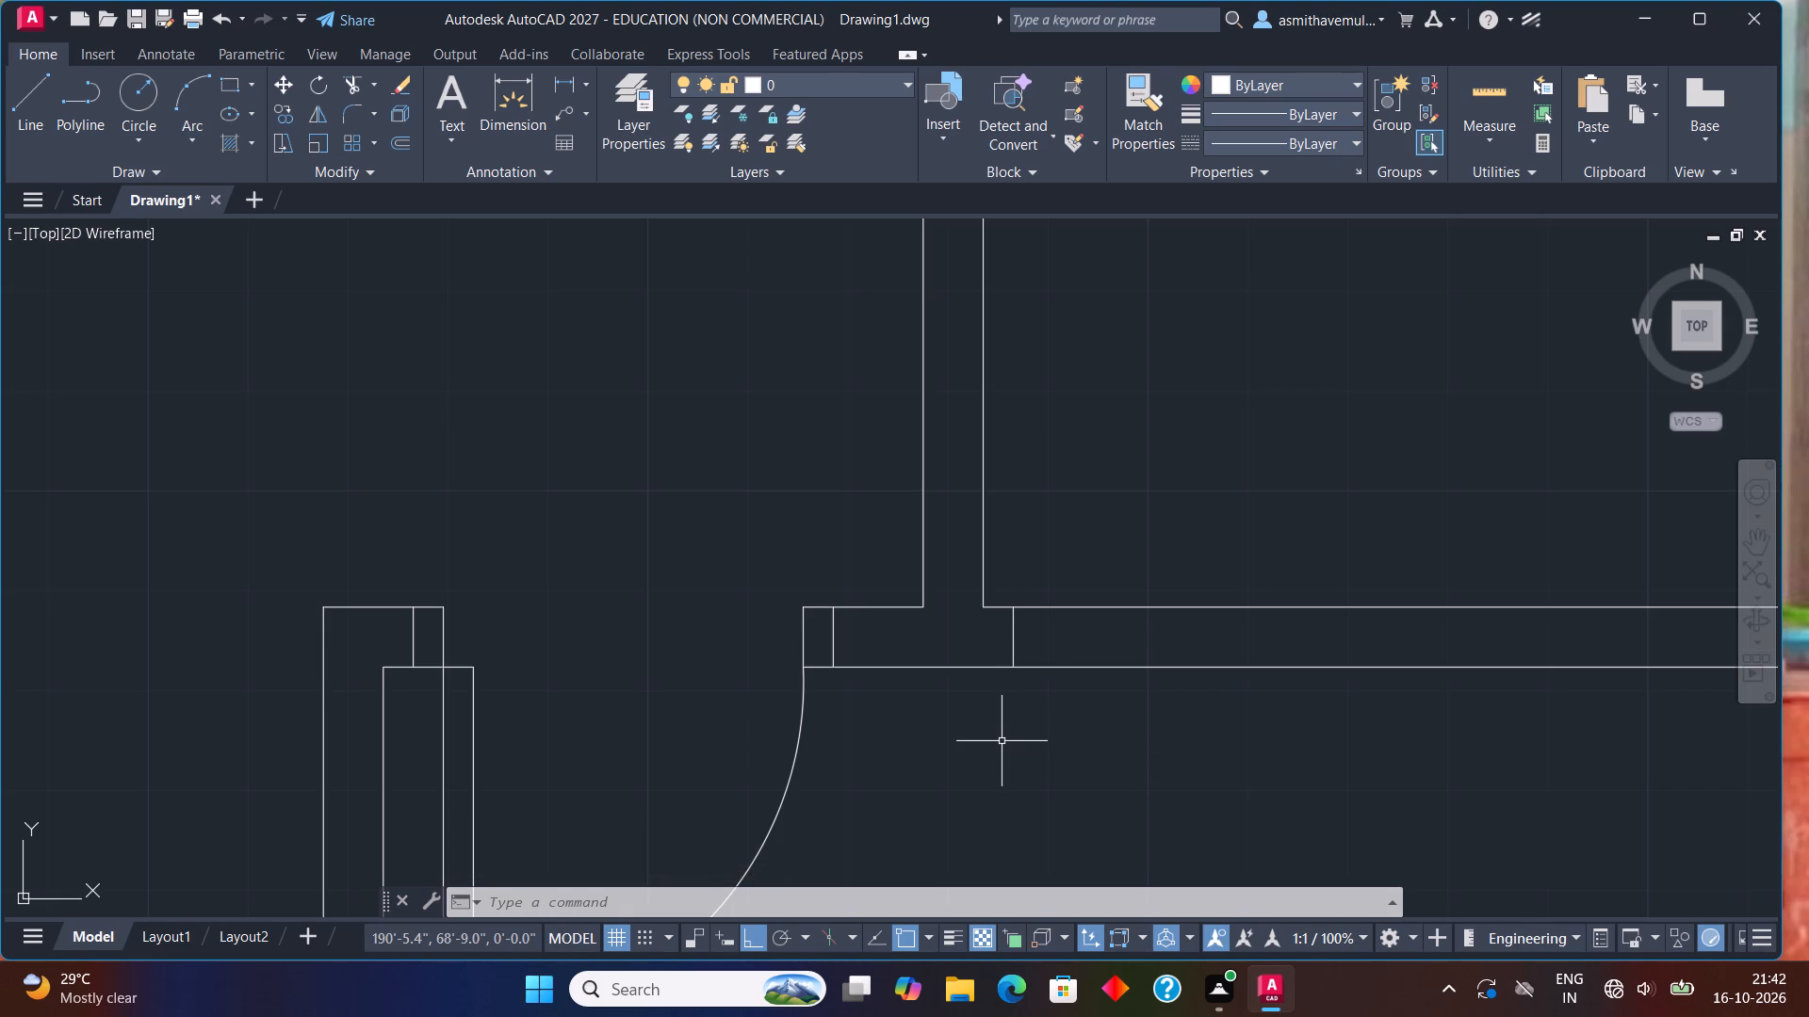
Offset the jamb line in the small room's south partition 3" to the east.
{"action": "key", "text": "o"}
{"action": "key", "text": "Return"}
{"action": "key", "text": "3"}
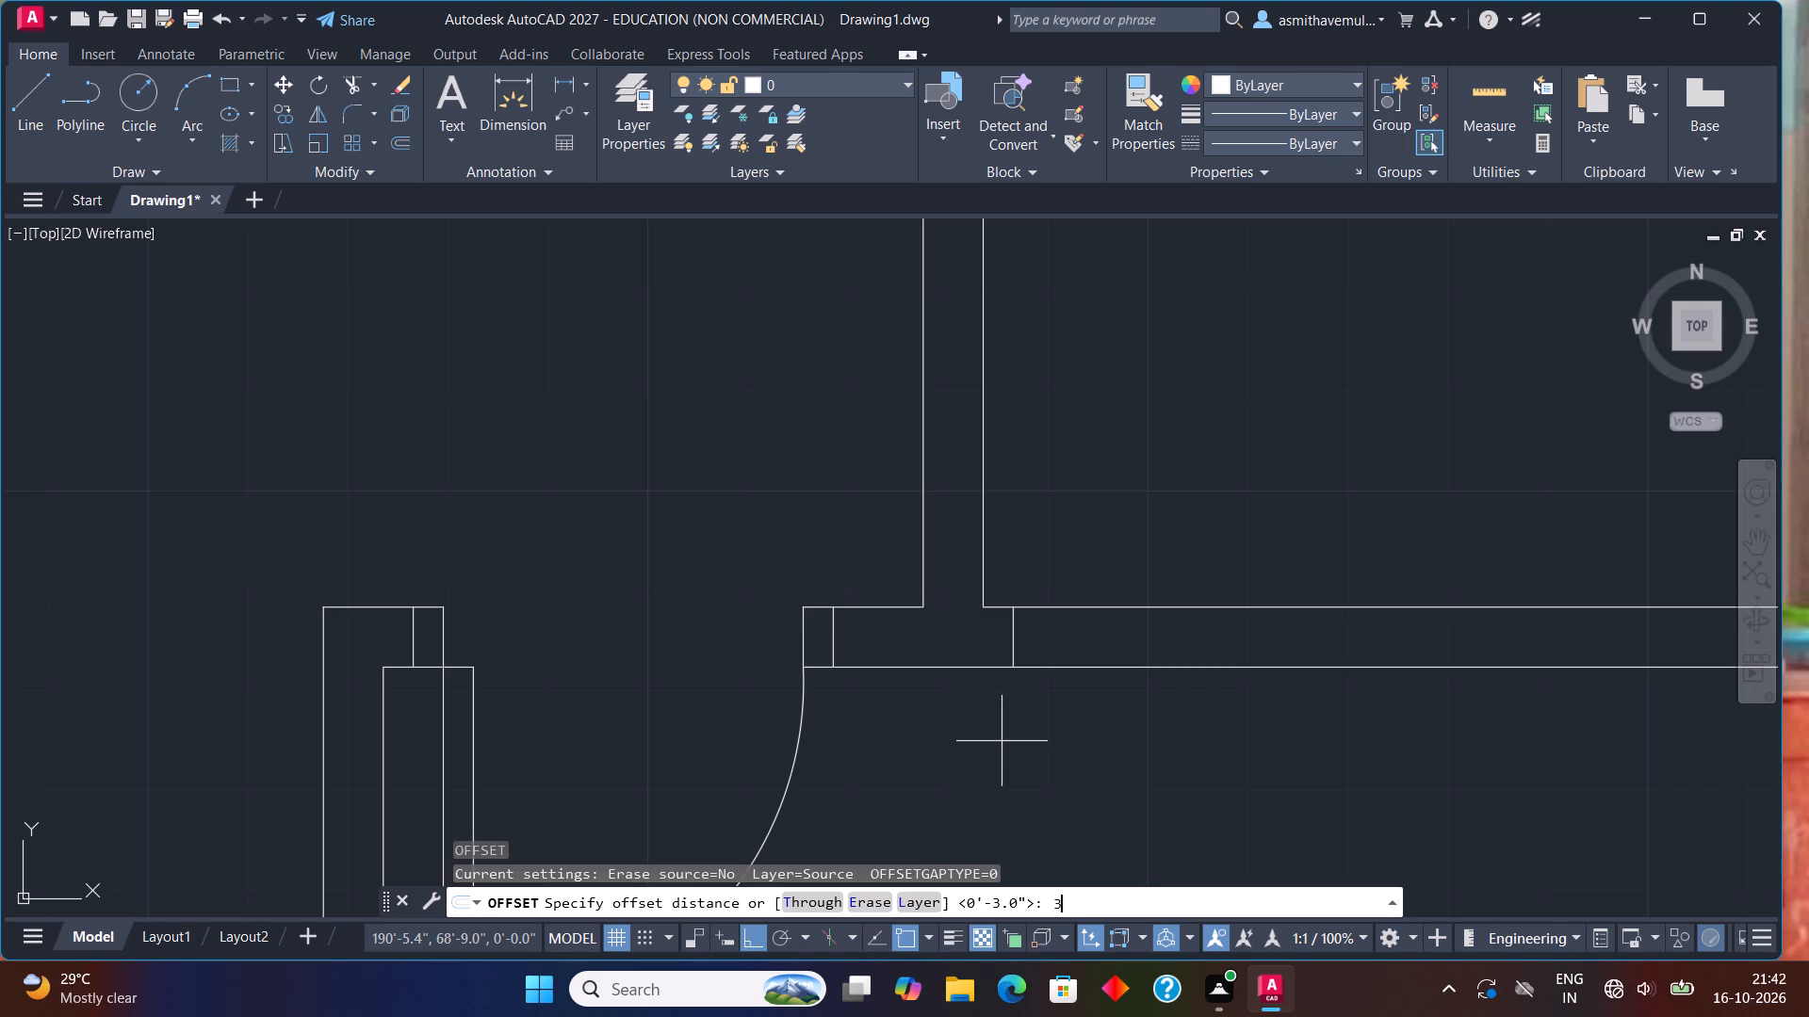
{"action": "key", "text": "shift+quotedbl"}
{"action": "key", "text": "Return"}
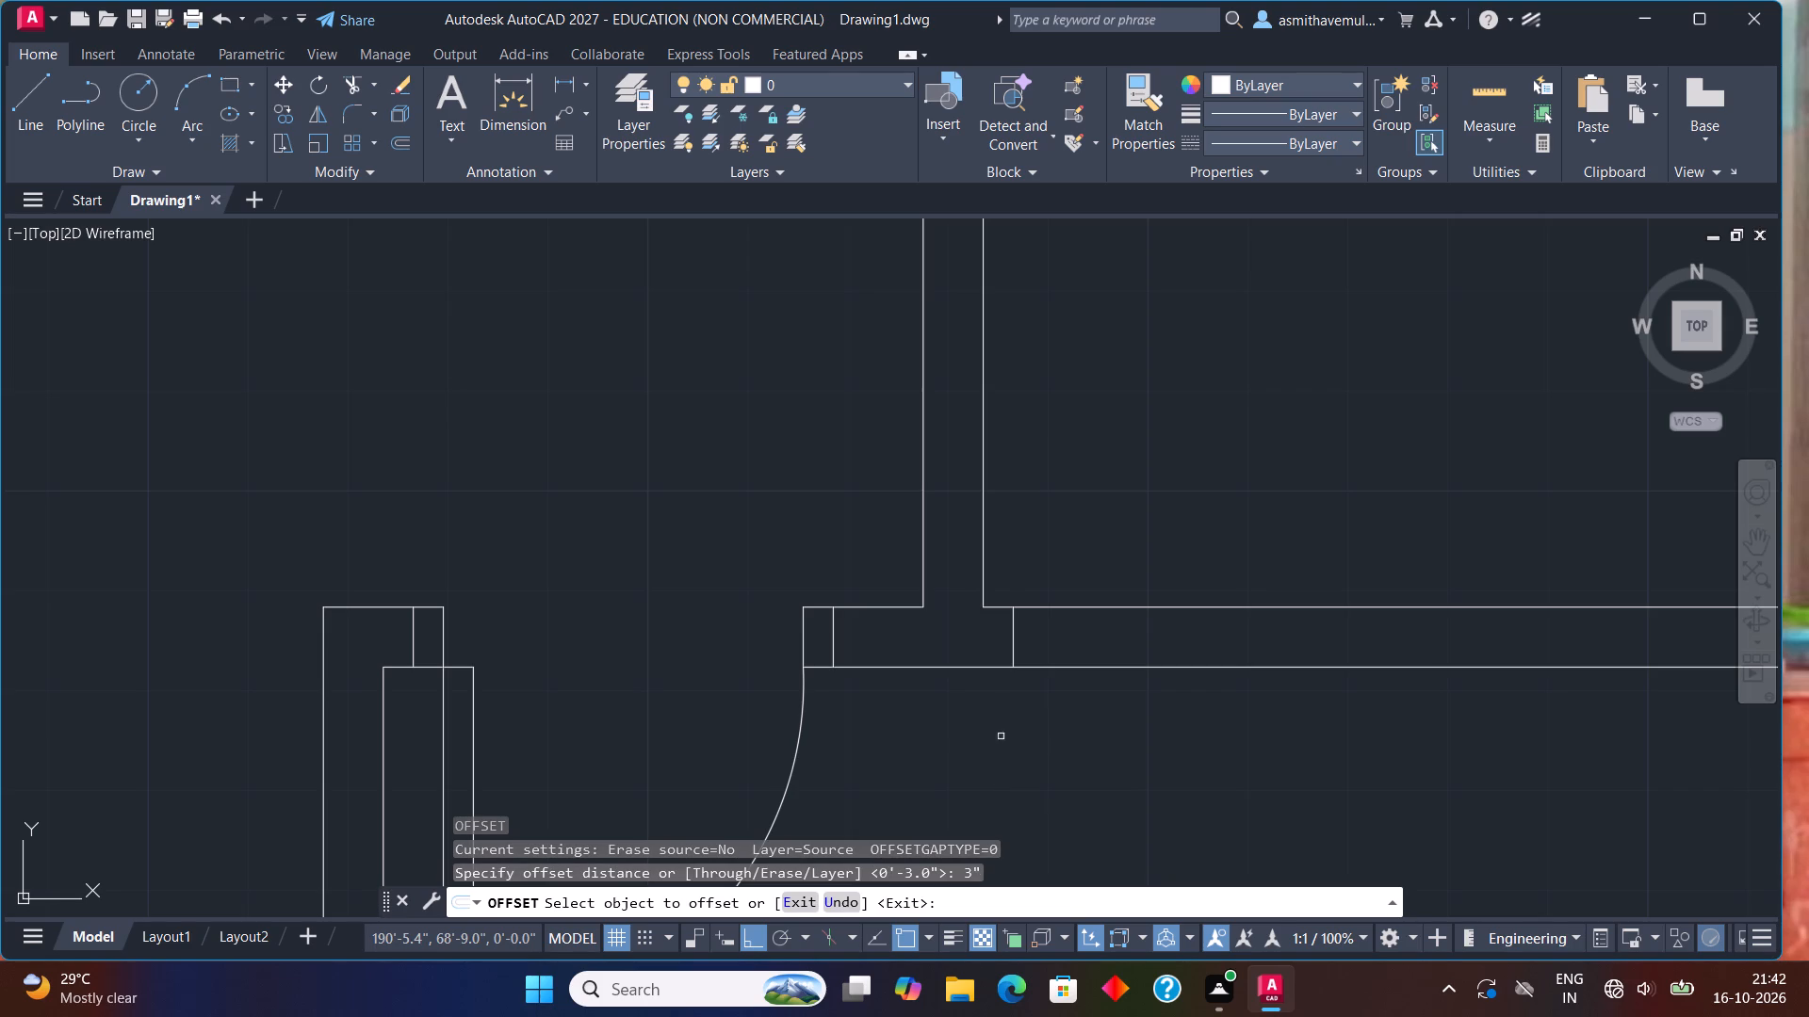
{"action": "left_click", "coordinate": [1017, 647]}
{"action": "left_click", "coordinate": [1084, 639]}
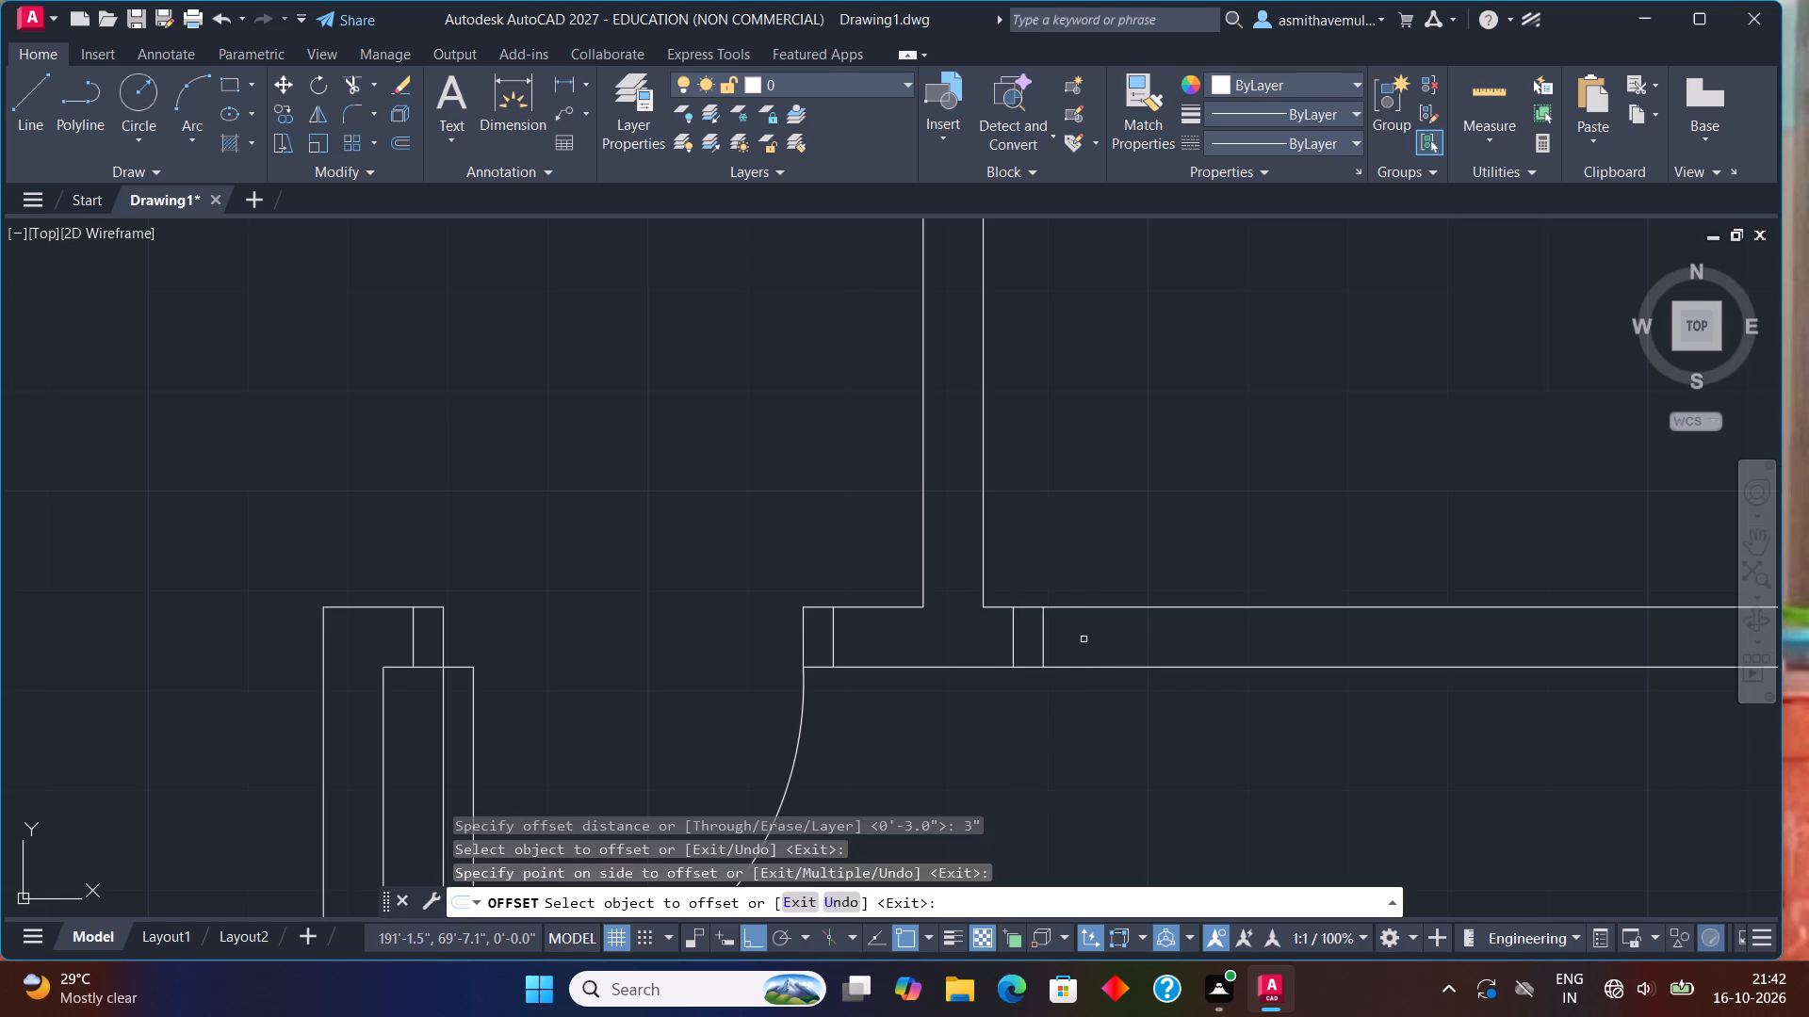
{"action": "key", "text": "Escape"}
Offset the new jamb line in the small room's south partition 3' east to mark the door opening's far side.
{"action": "key", "text": "o"}
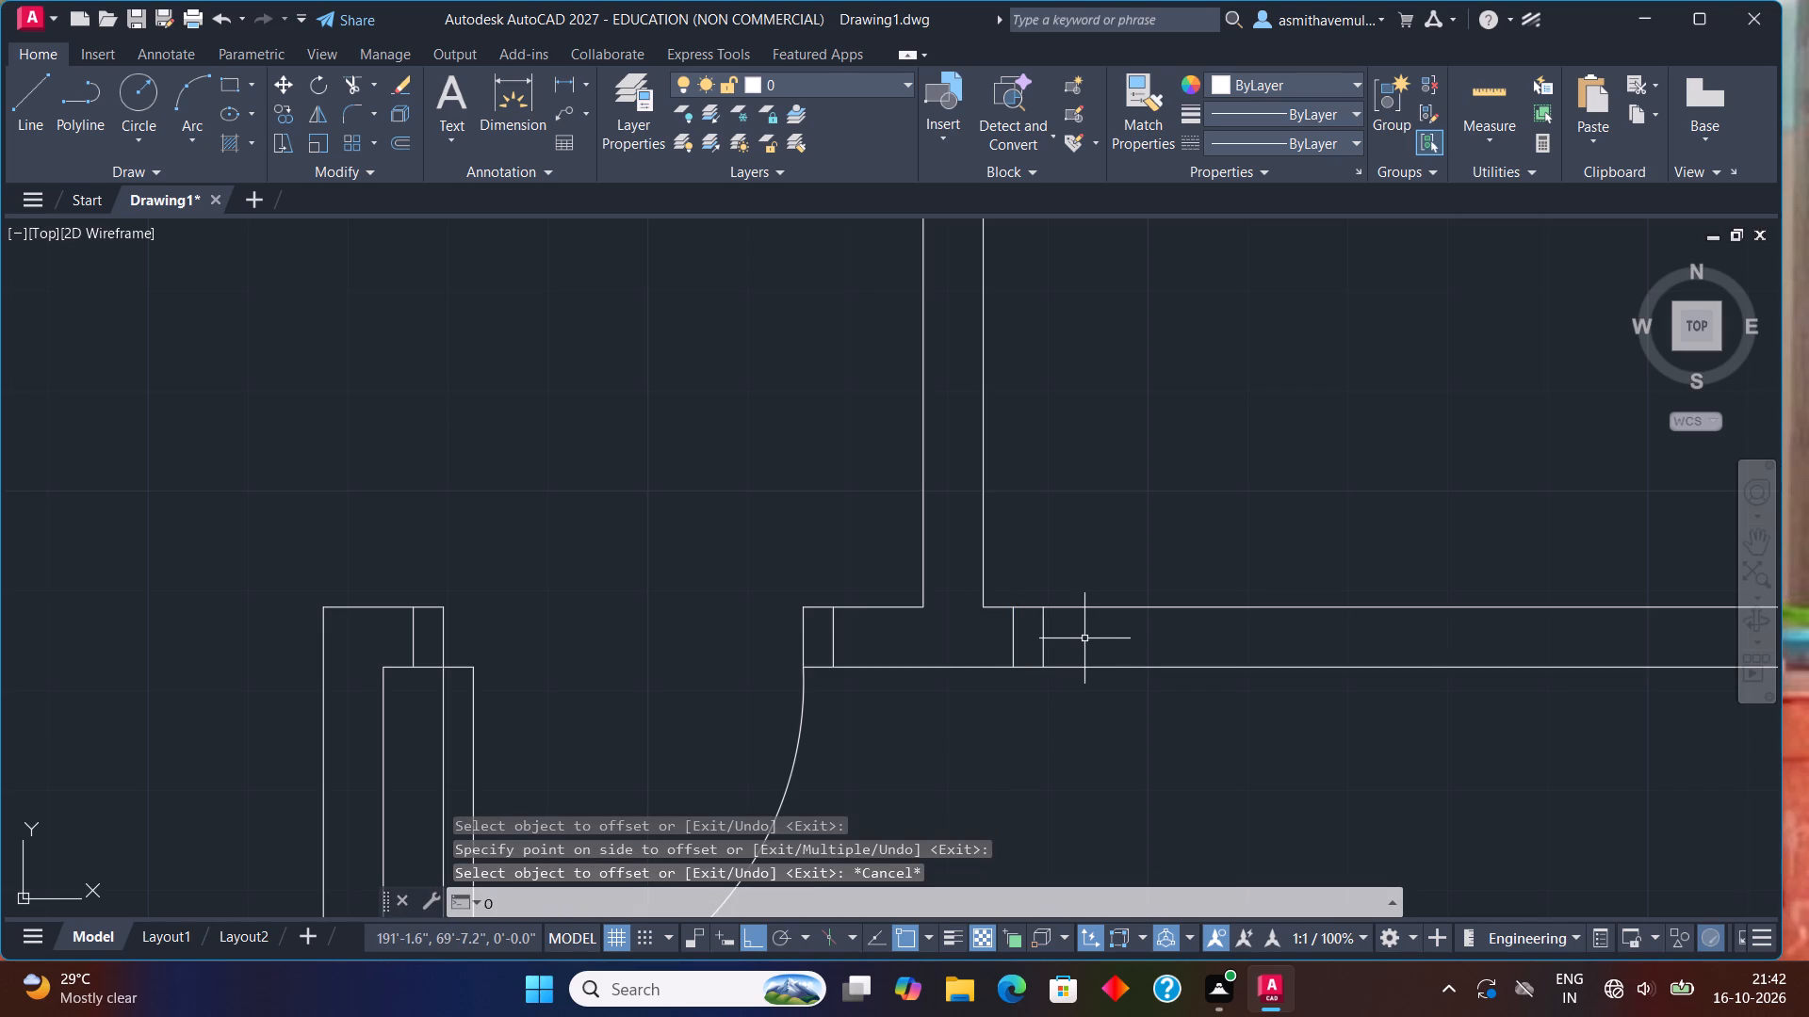
{"action": "key", "text": "Return"}
{"action": "type", "text": "3'"}
{"action": "key", "text": "Return"}
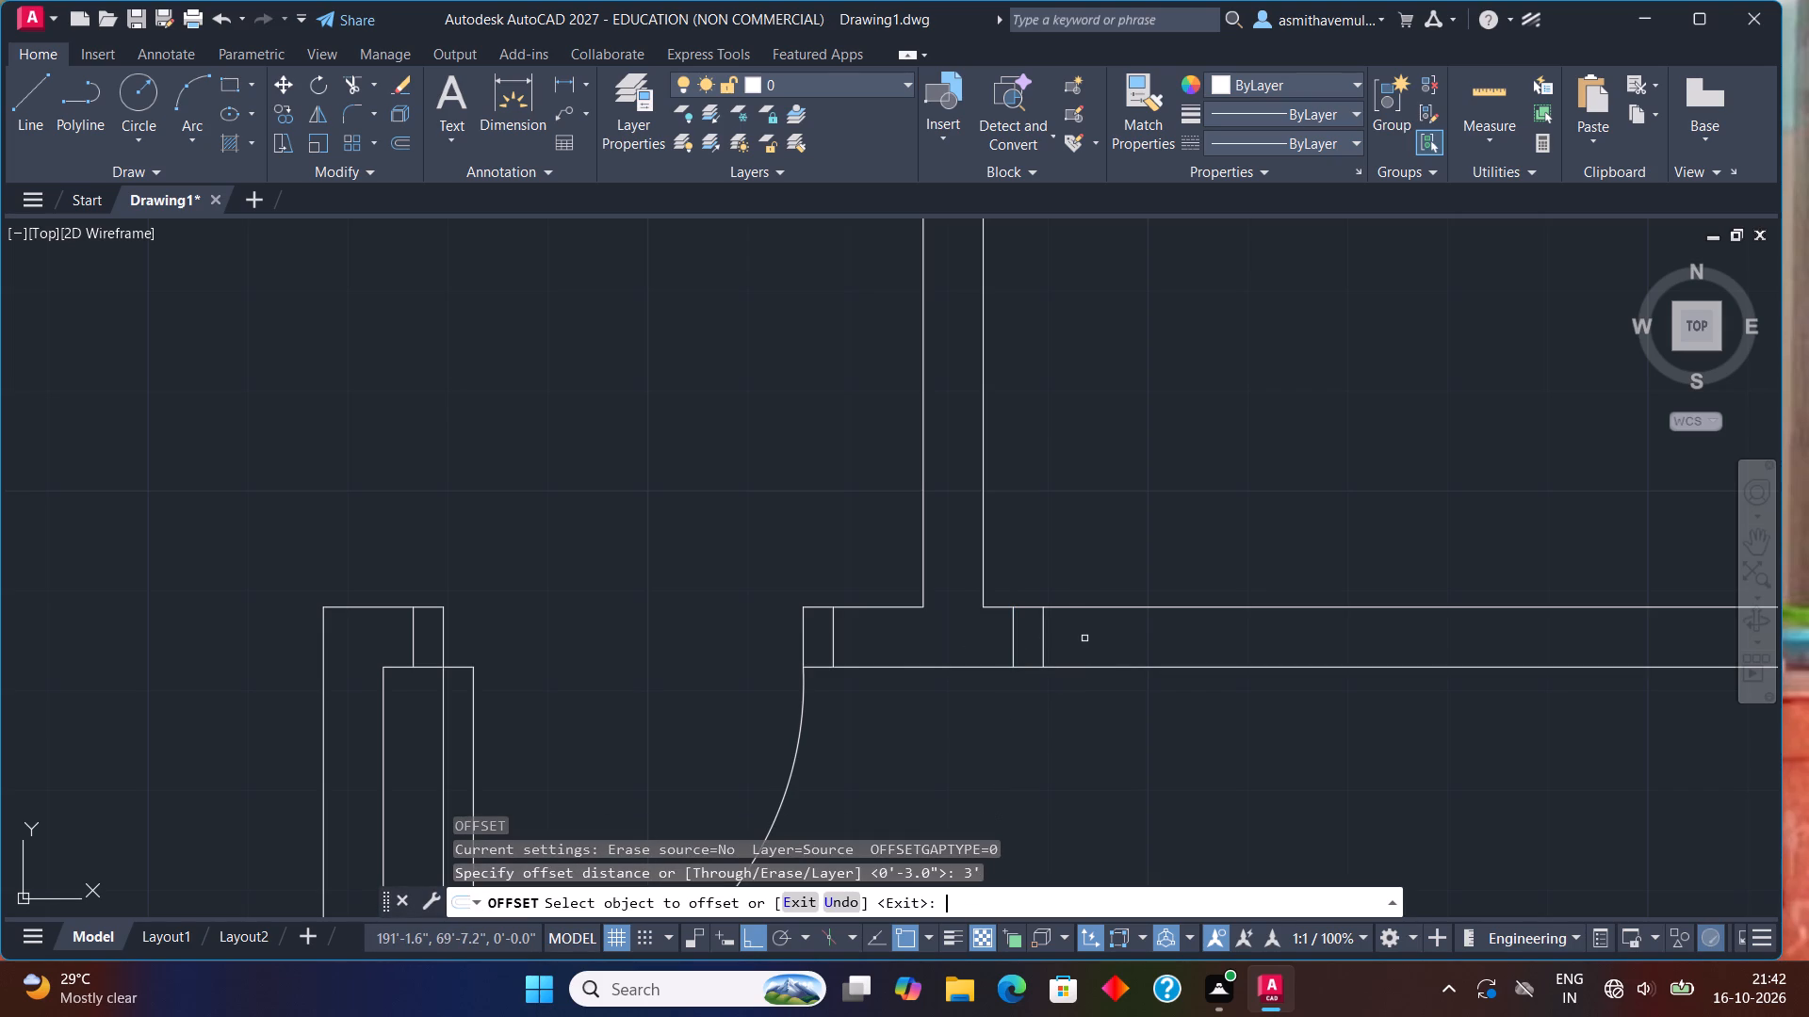
{"action": "left_click_drag", "start_coordinate": [1042, 637], "coordinate": [1053, 639]}
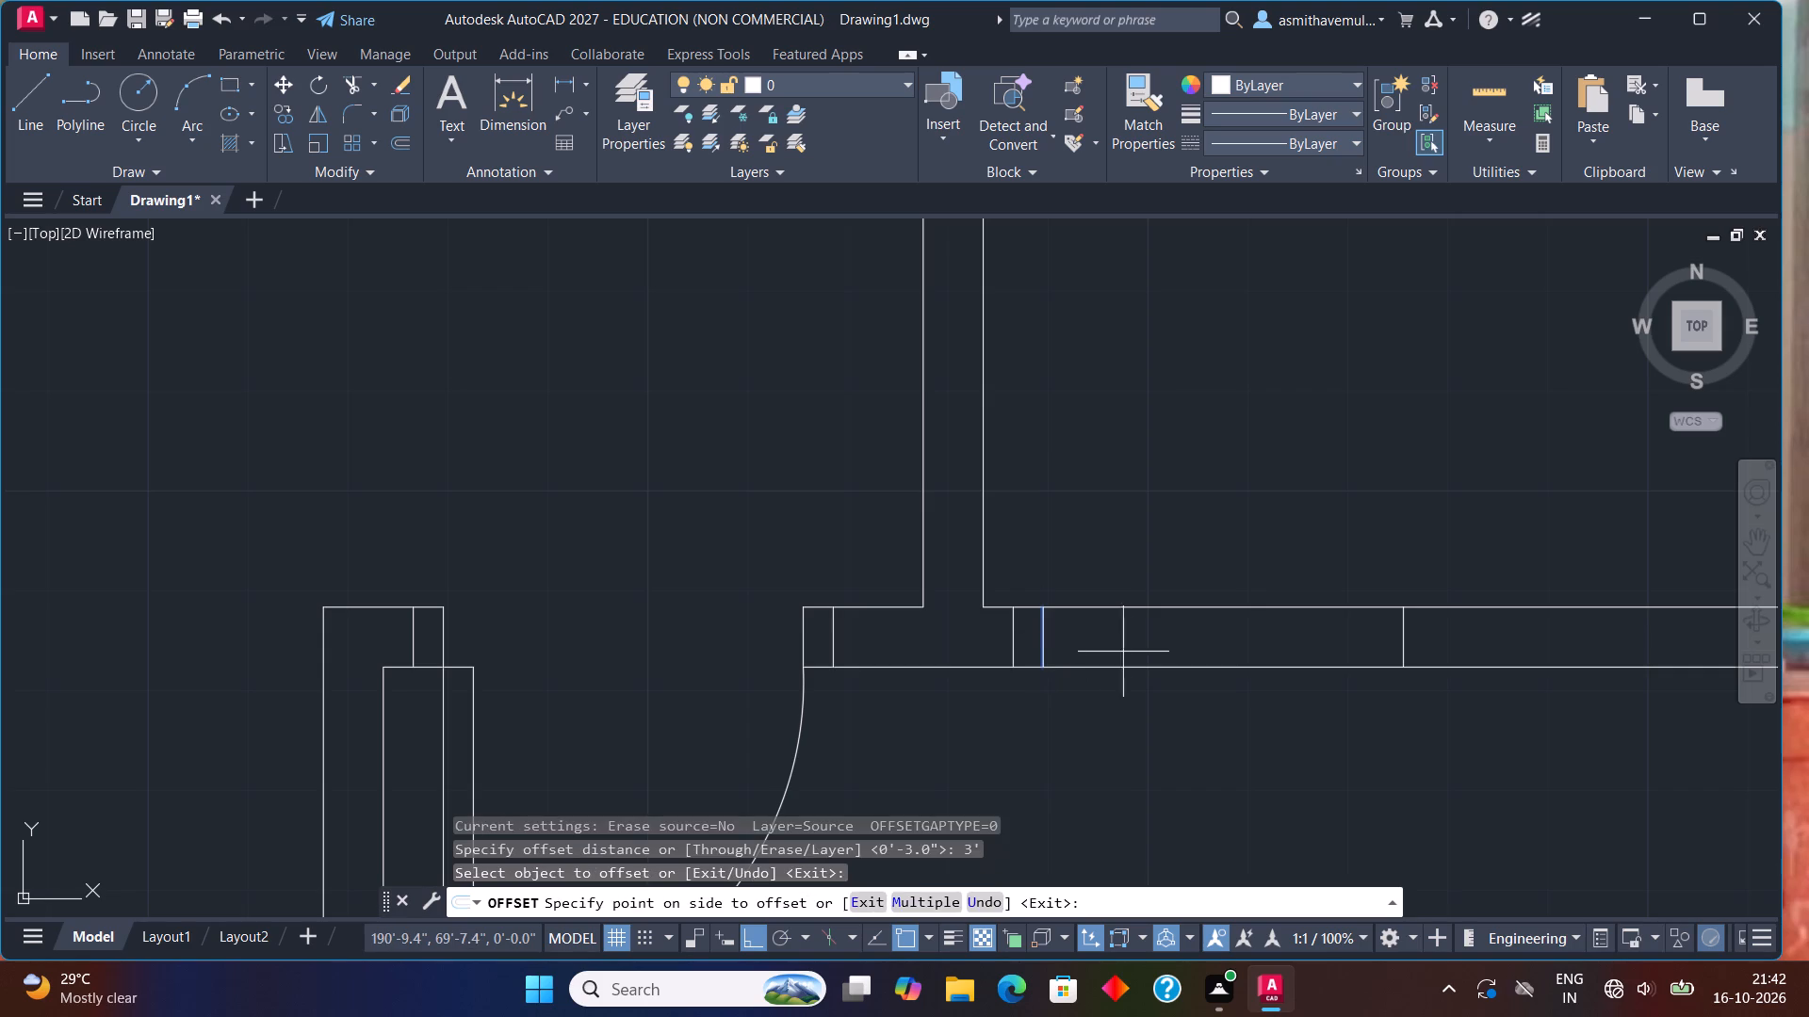
{"action": "left_click", "coordinate": [1132, 652]}
{"action": "scroll", "coordinate": [1179, 656], "scroll_direction": "down", "scroll_amount": 1}
{"action": "middle_click_drag", "start_coordinate": [1179, 656], "coordinate": [835, 634]}
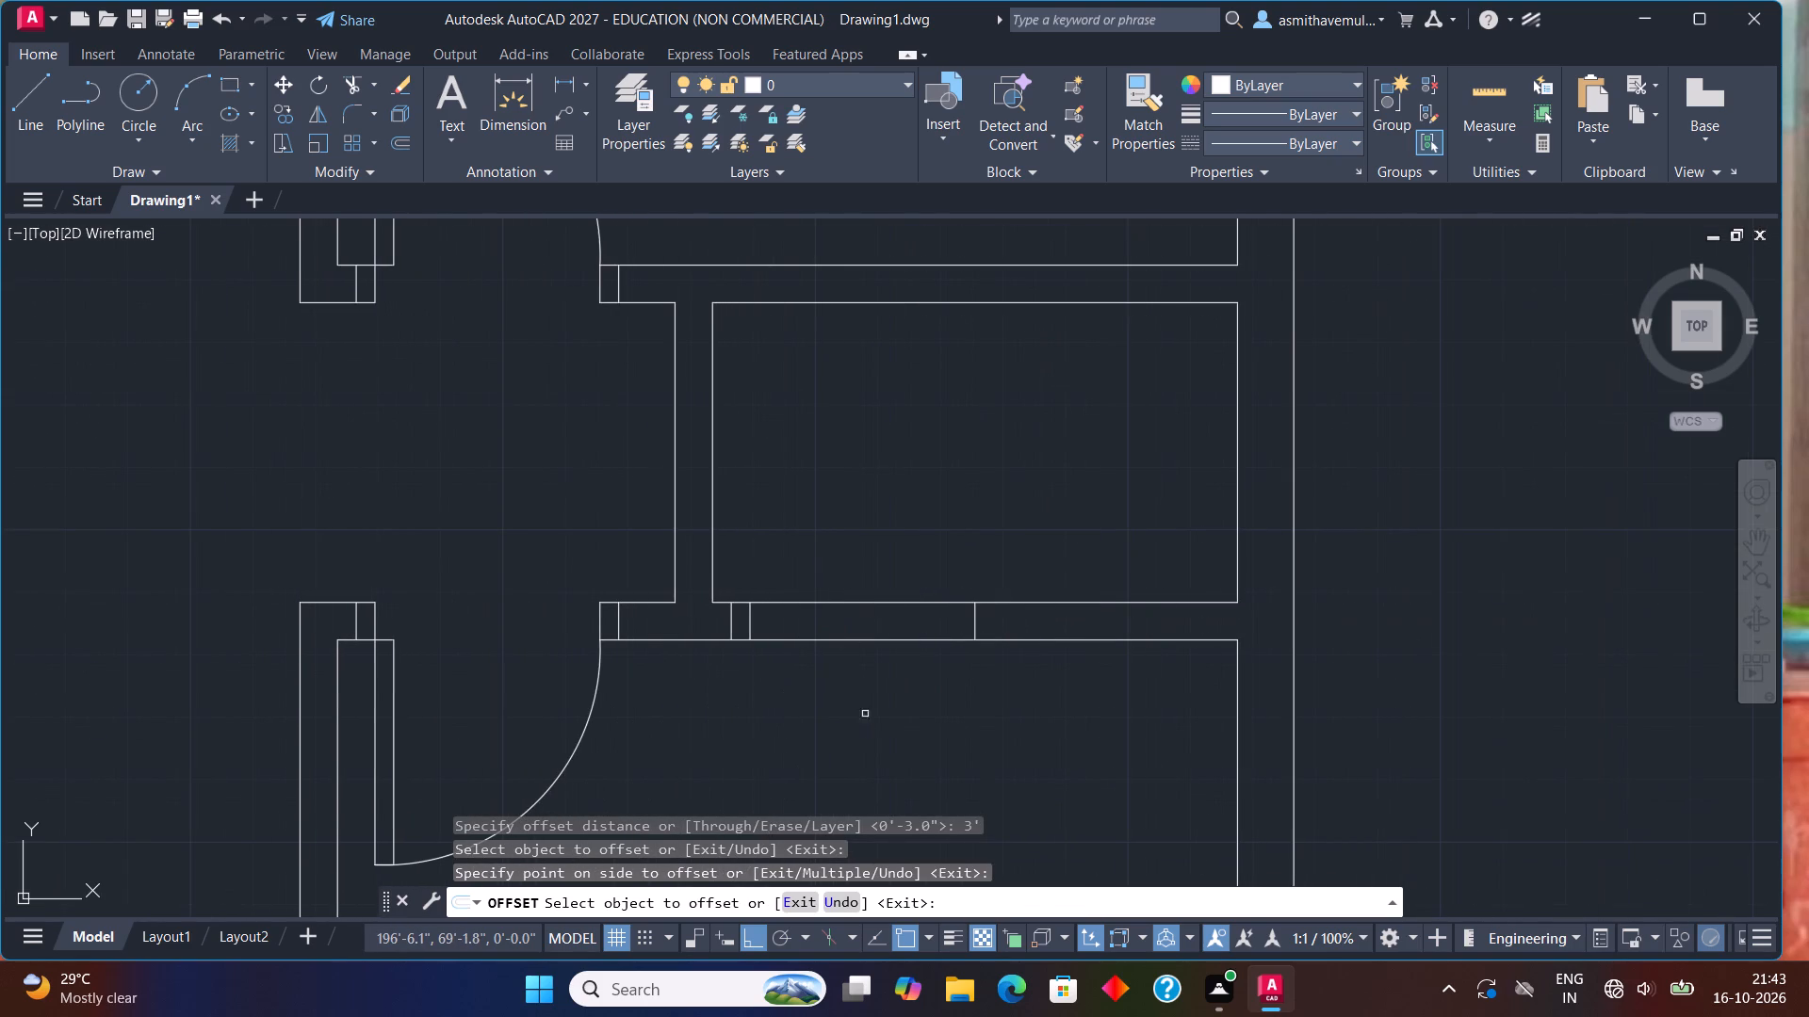
Offset the far jamb line of the small room's south door opening 3" to the east.
{"action": "key", "text": "Escape"}
{"action": "key", "text": "o"}
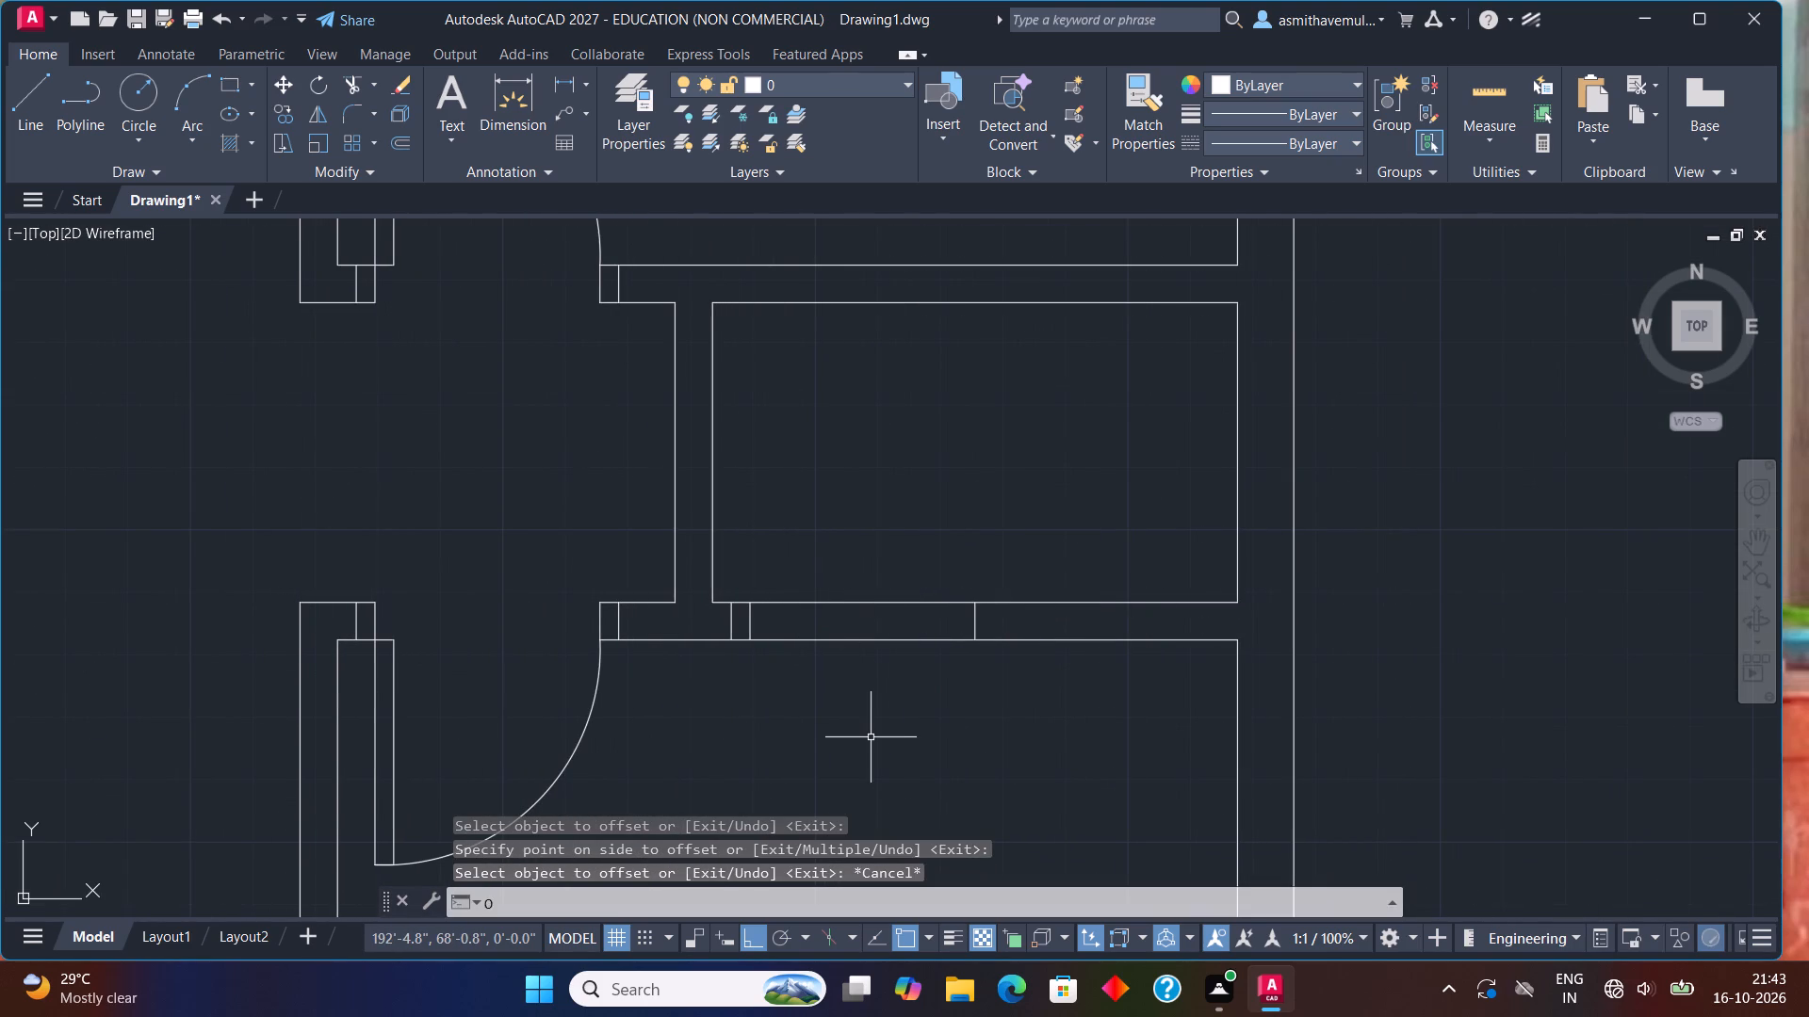
{"action": "key", "text": "Return"}
{"action": "key", "text": "3"}
{"action": "key", "text": "shift+quotedbl"}
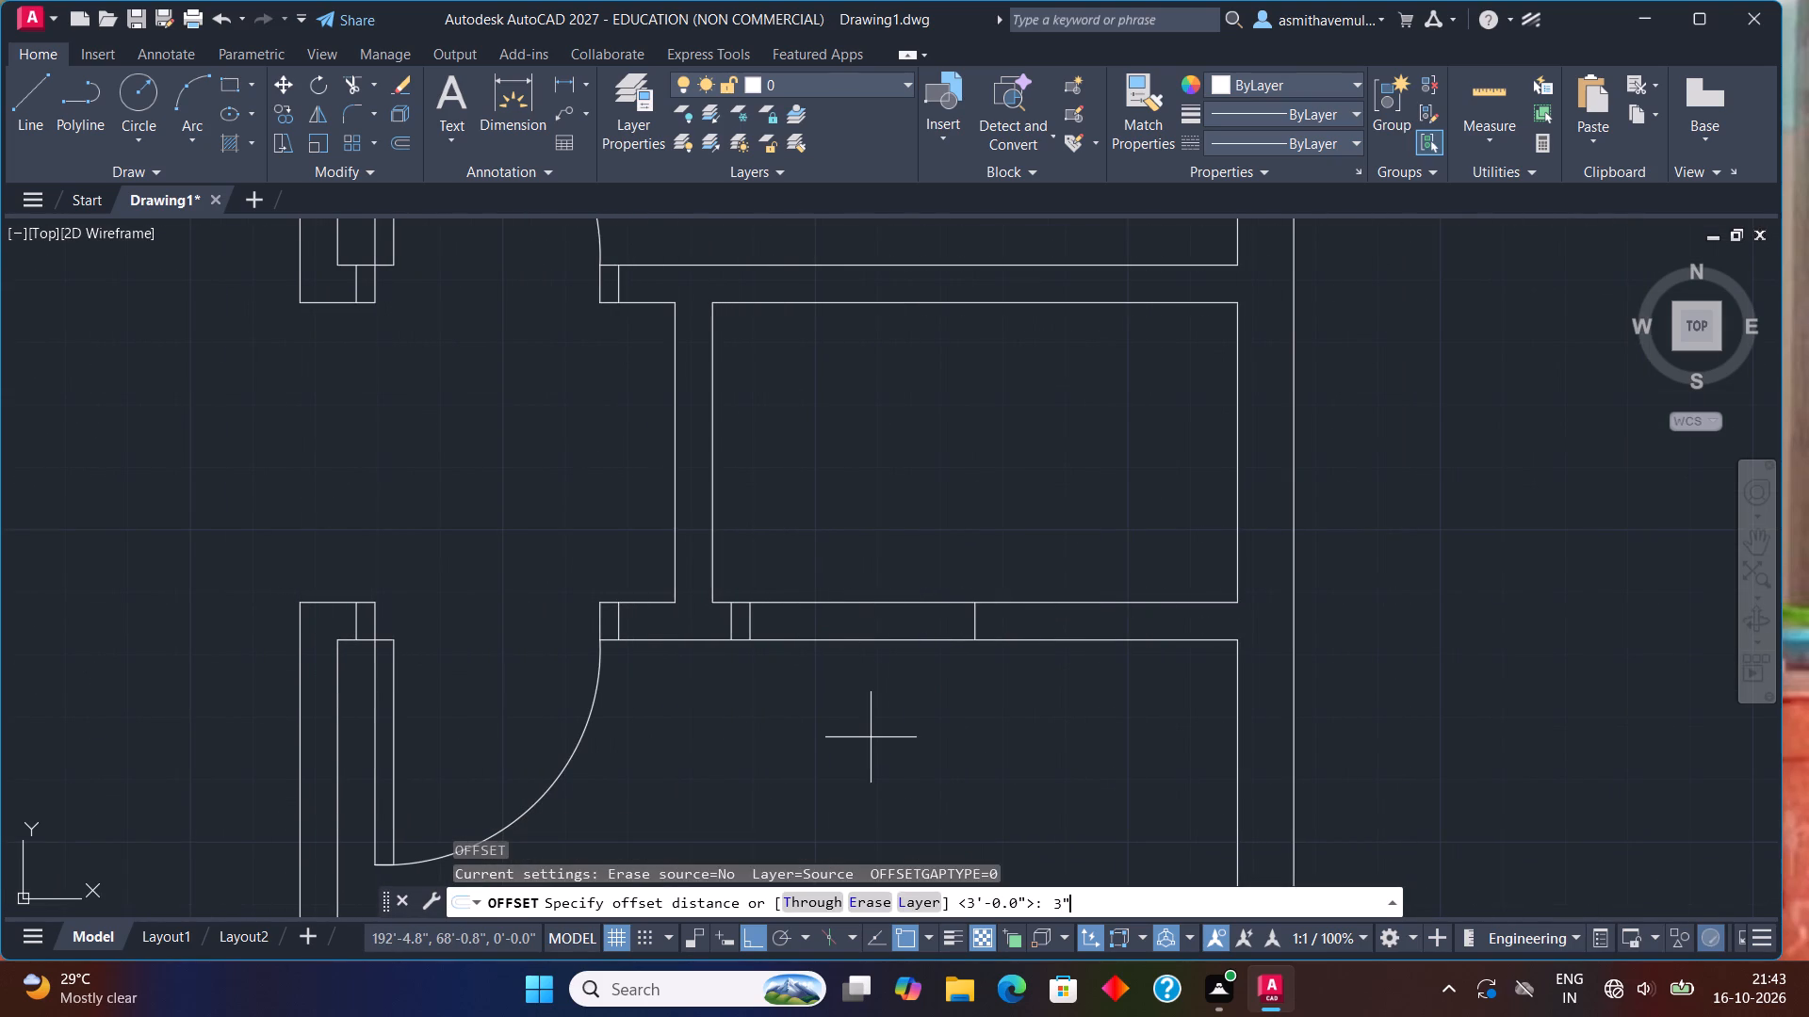
{"action": "key", "text": "Return"}
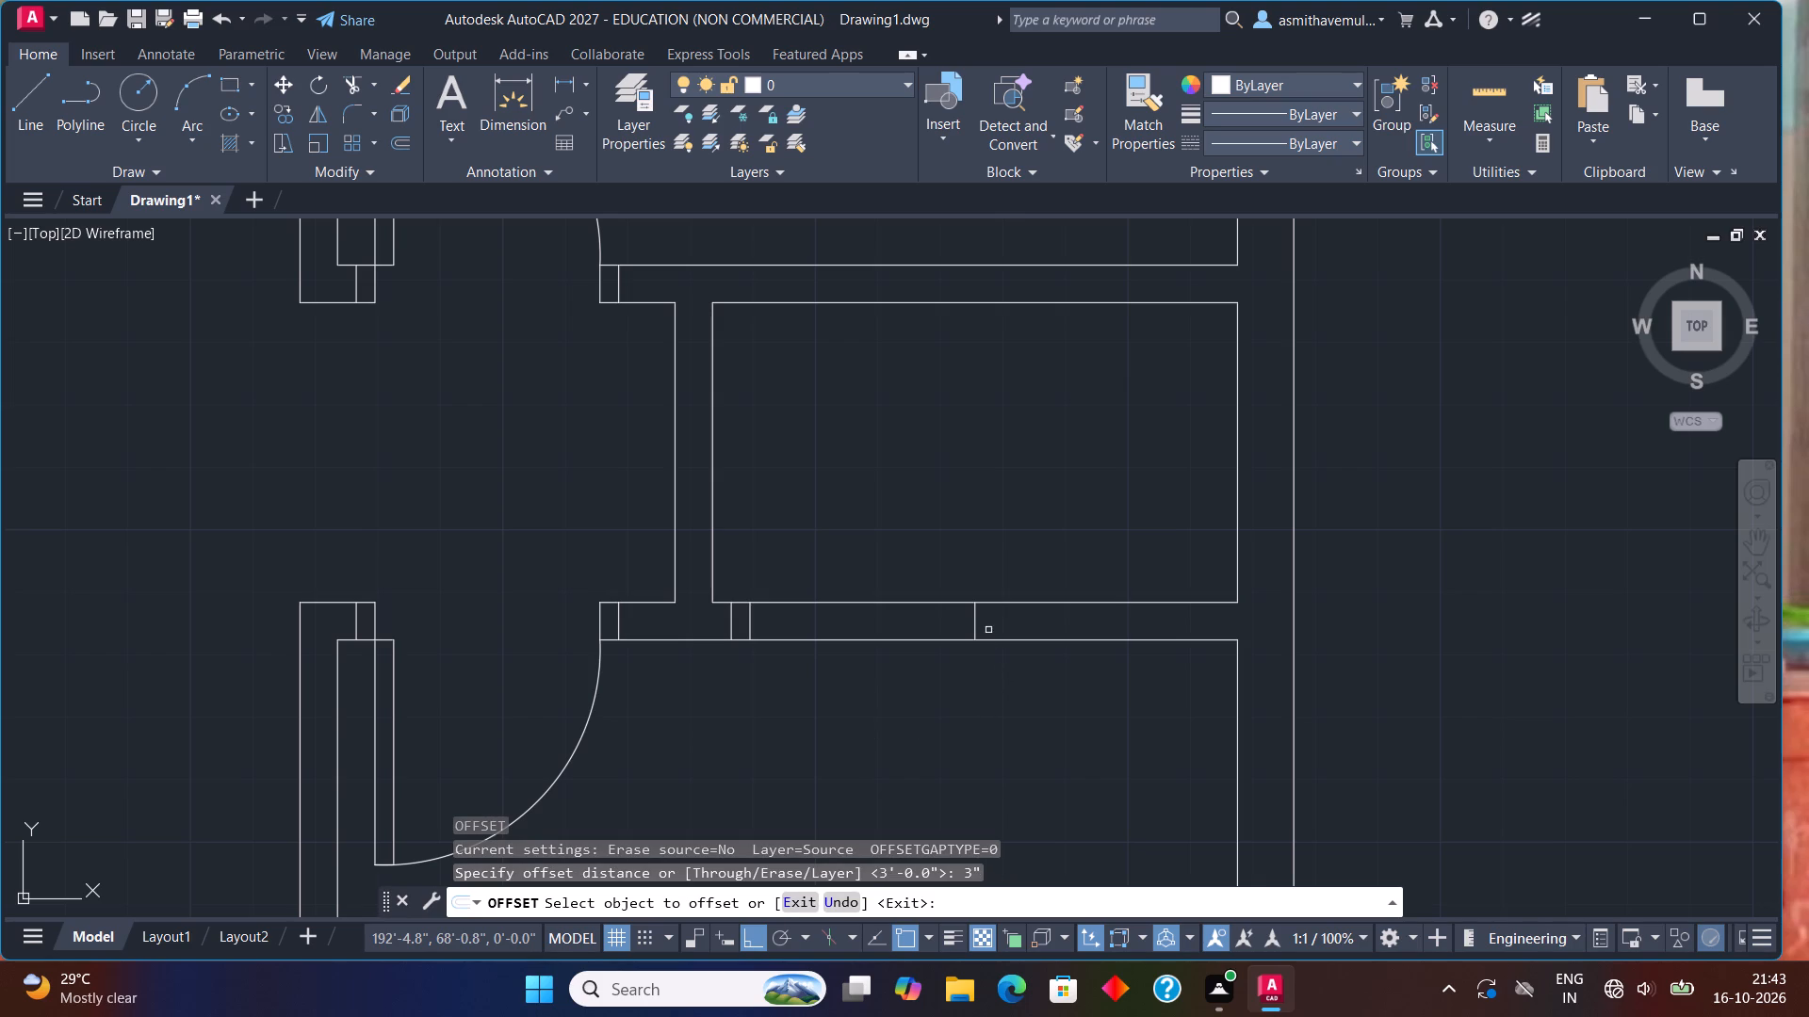
{"action": "left_click", "coordinate": [970, 621]}
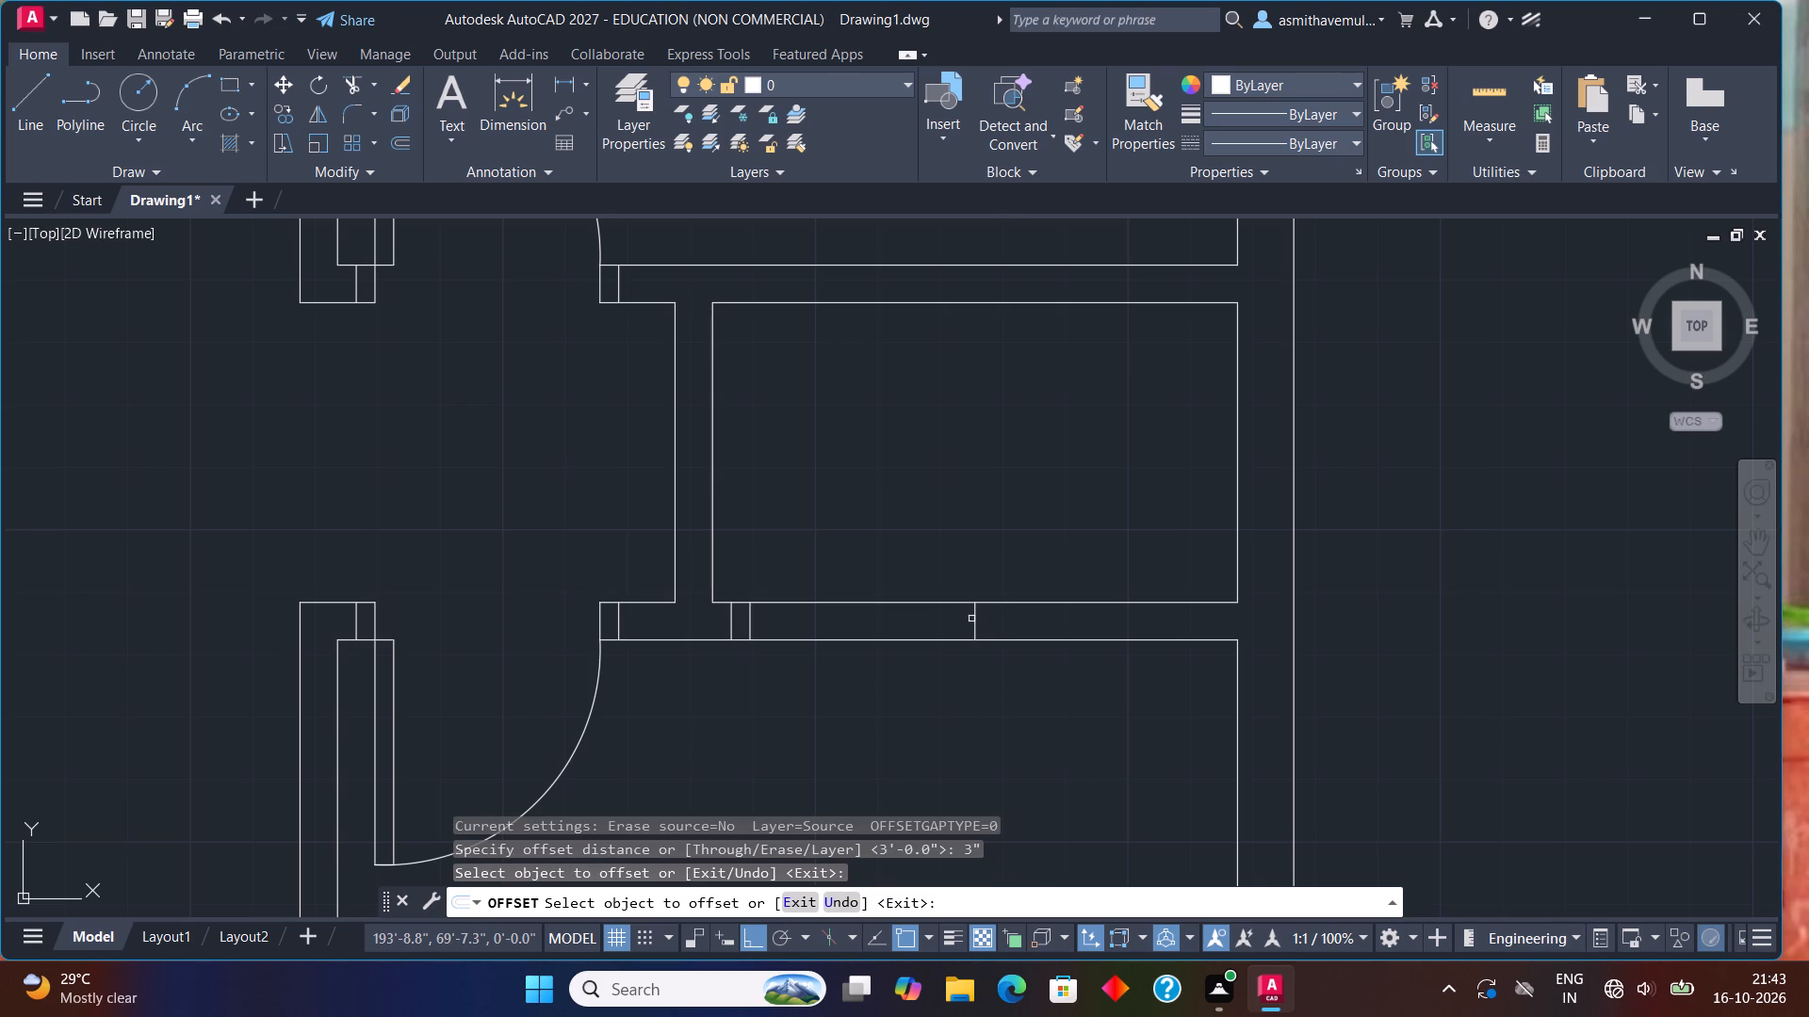
{"action": "left_click", "coordinate": [976, 618]}
{"action": "left_click", "coordinate": [988, 621]}
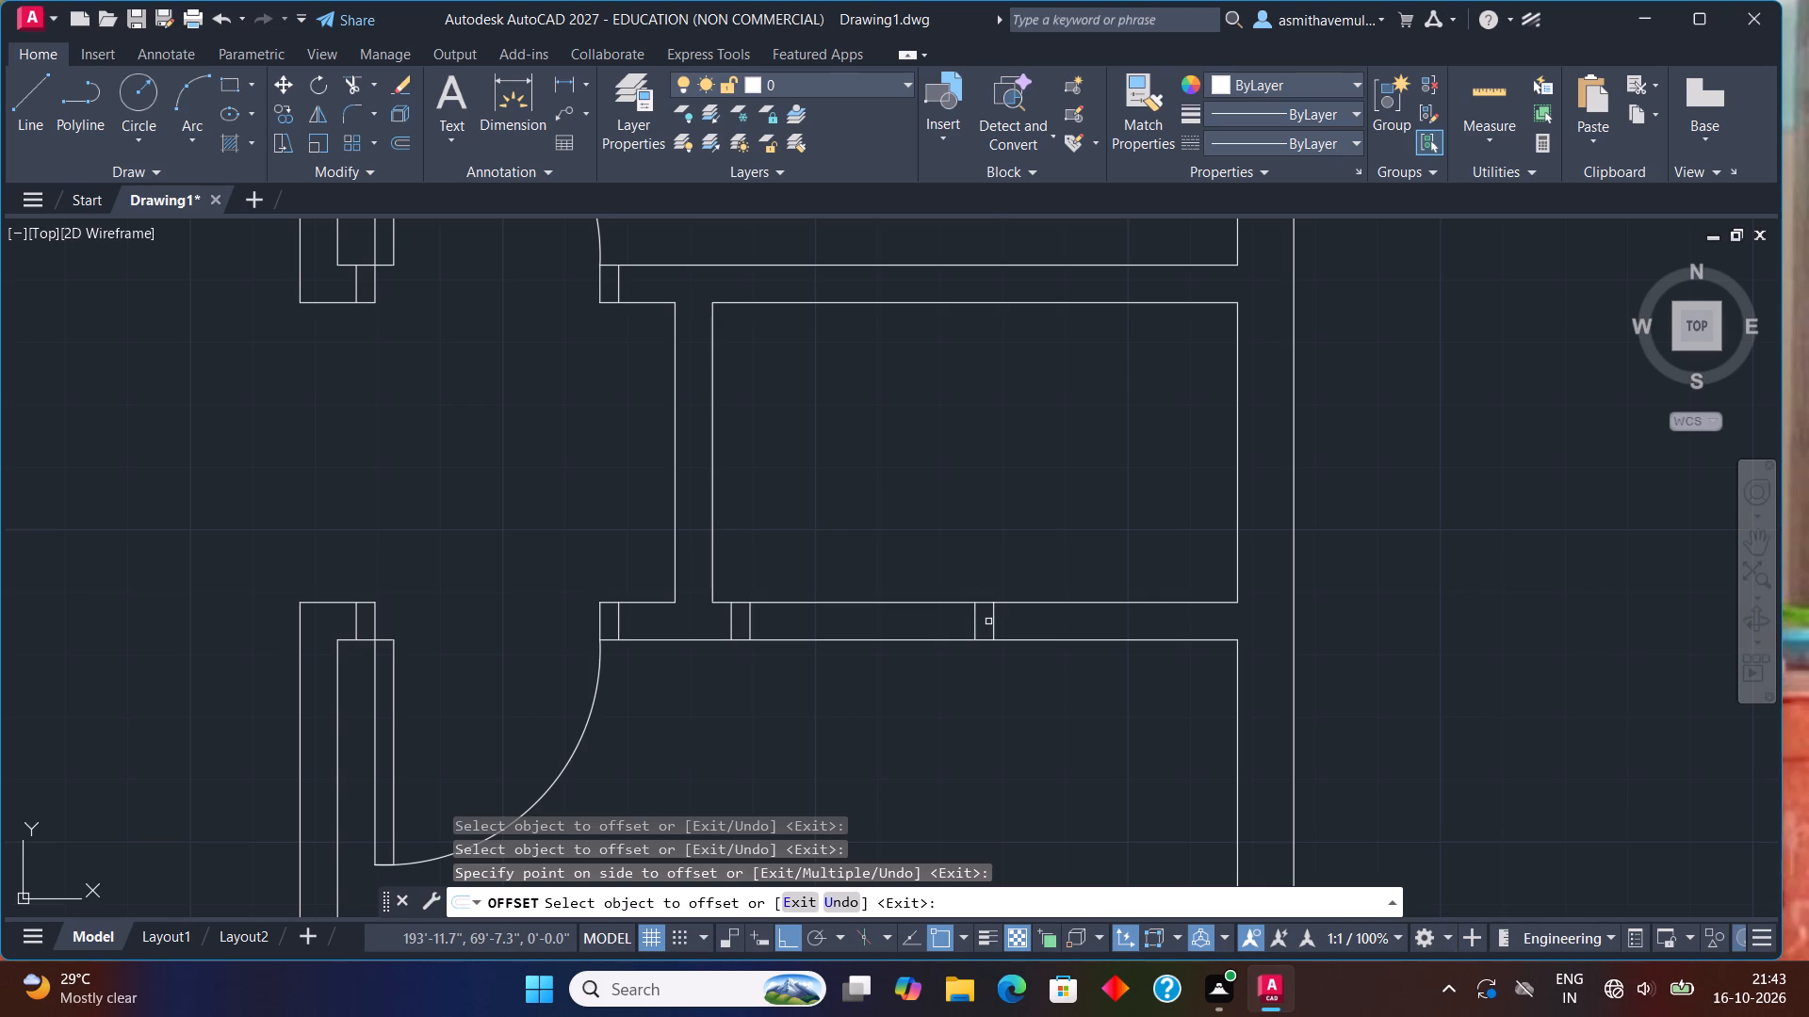
{"action": "key", "text": "Escape"}
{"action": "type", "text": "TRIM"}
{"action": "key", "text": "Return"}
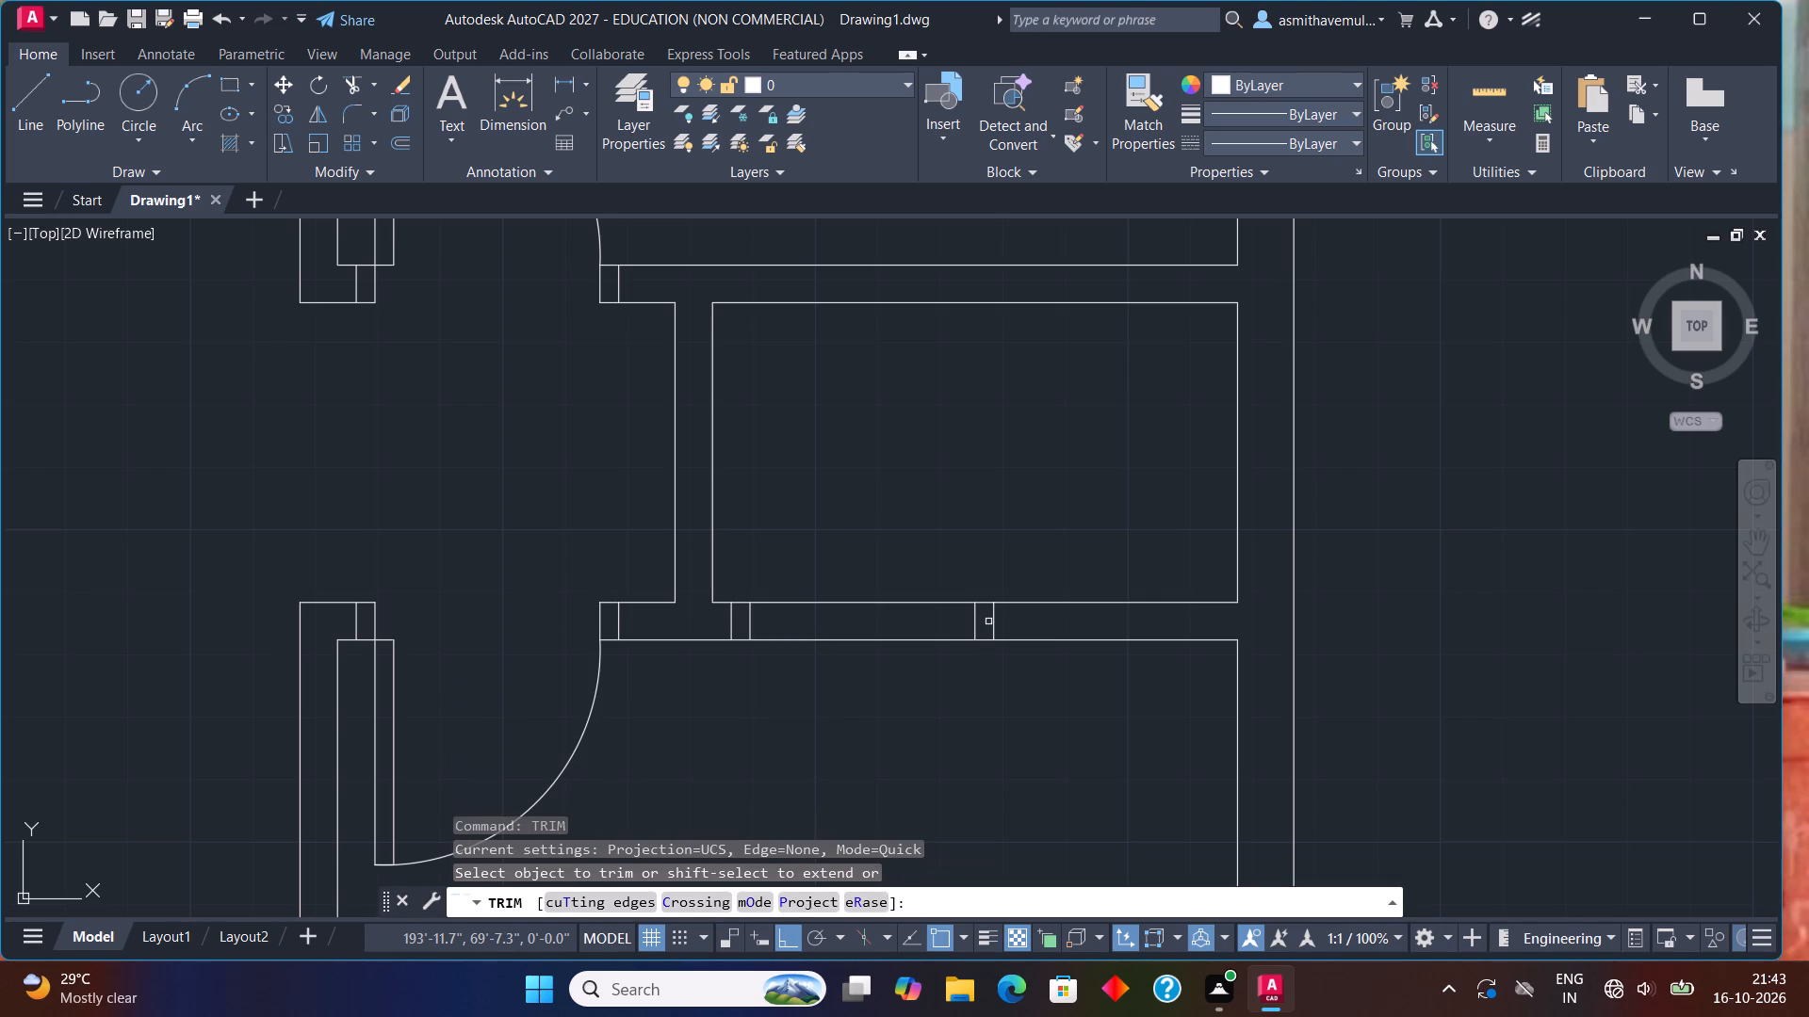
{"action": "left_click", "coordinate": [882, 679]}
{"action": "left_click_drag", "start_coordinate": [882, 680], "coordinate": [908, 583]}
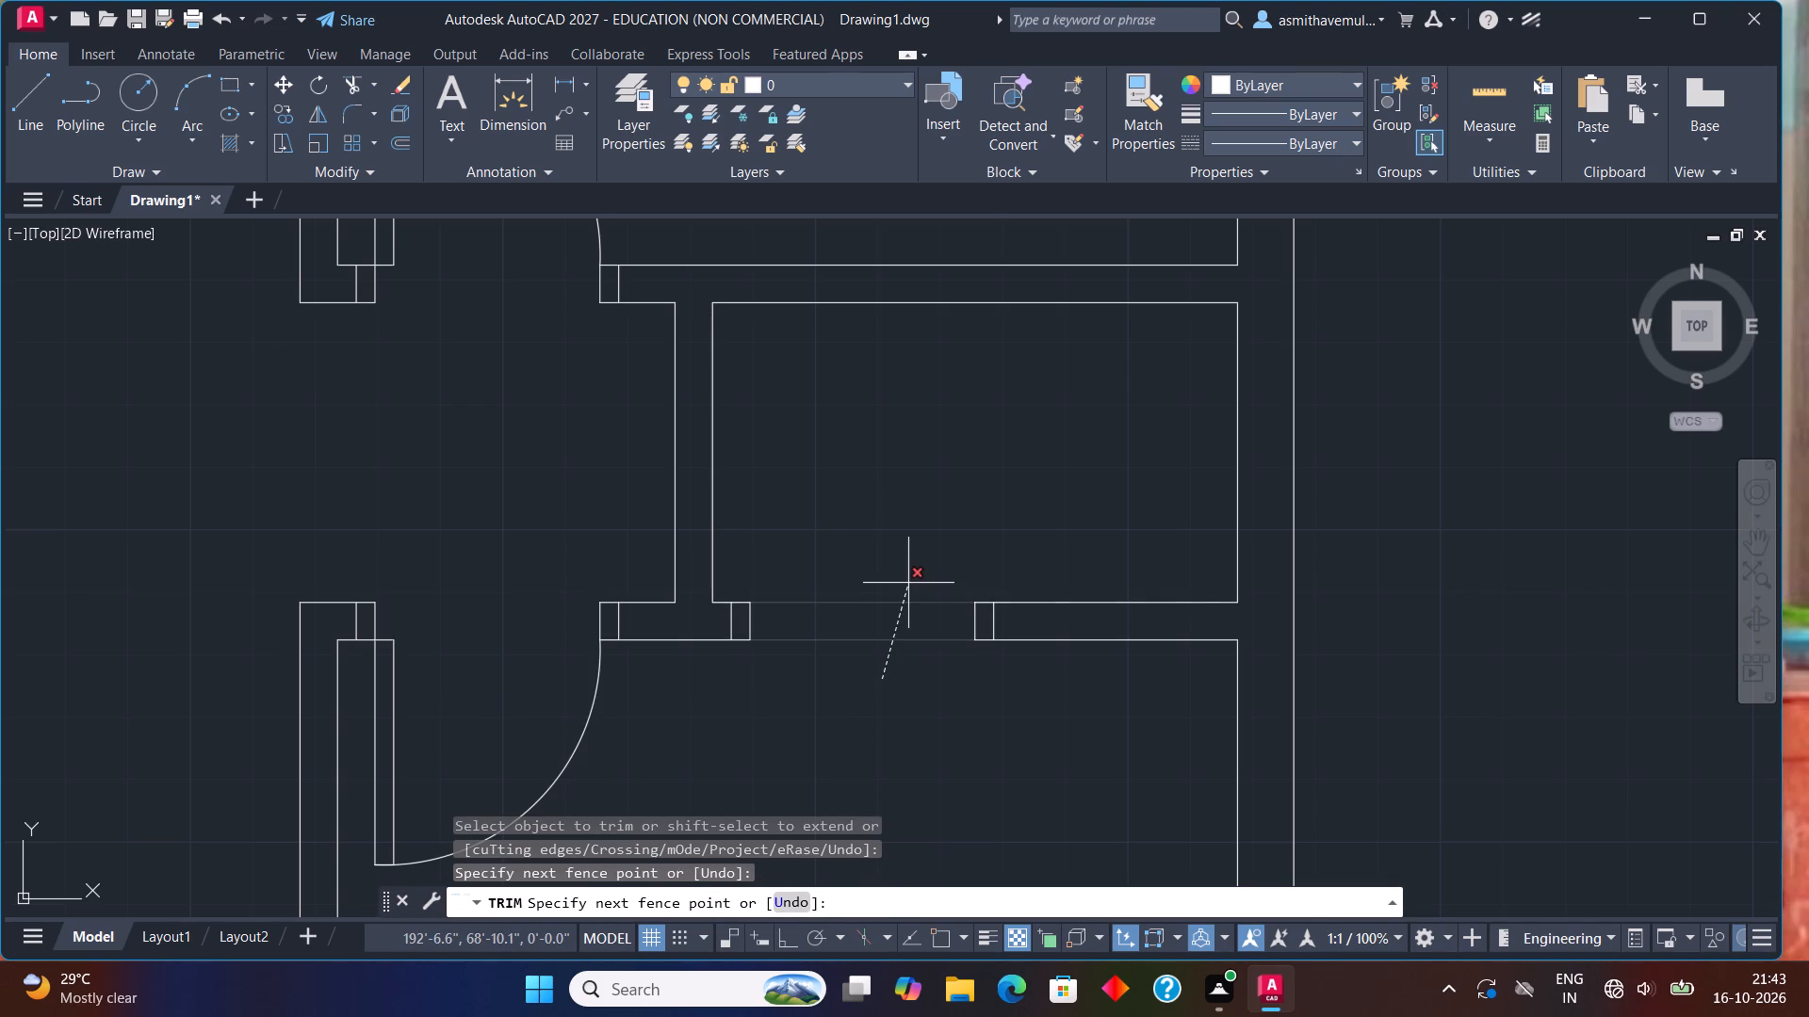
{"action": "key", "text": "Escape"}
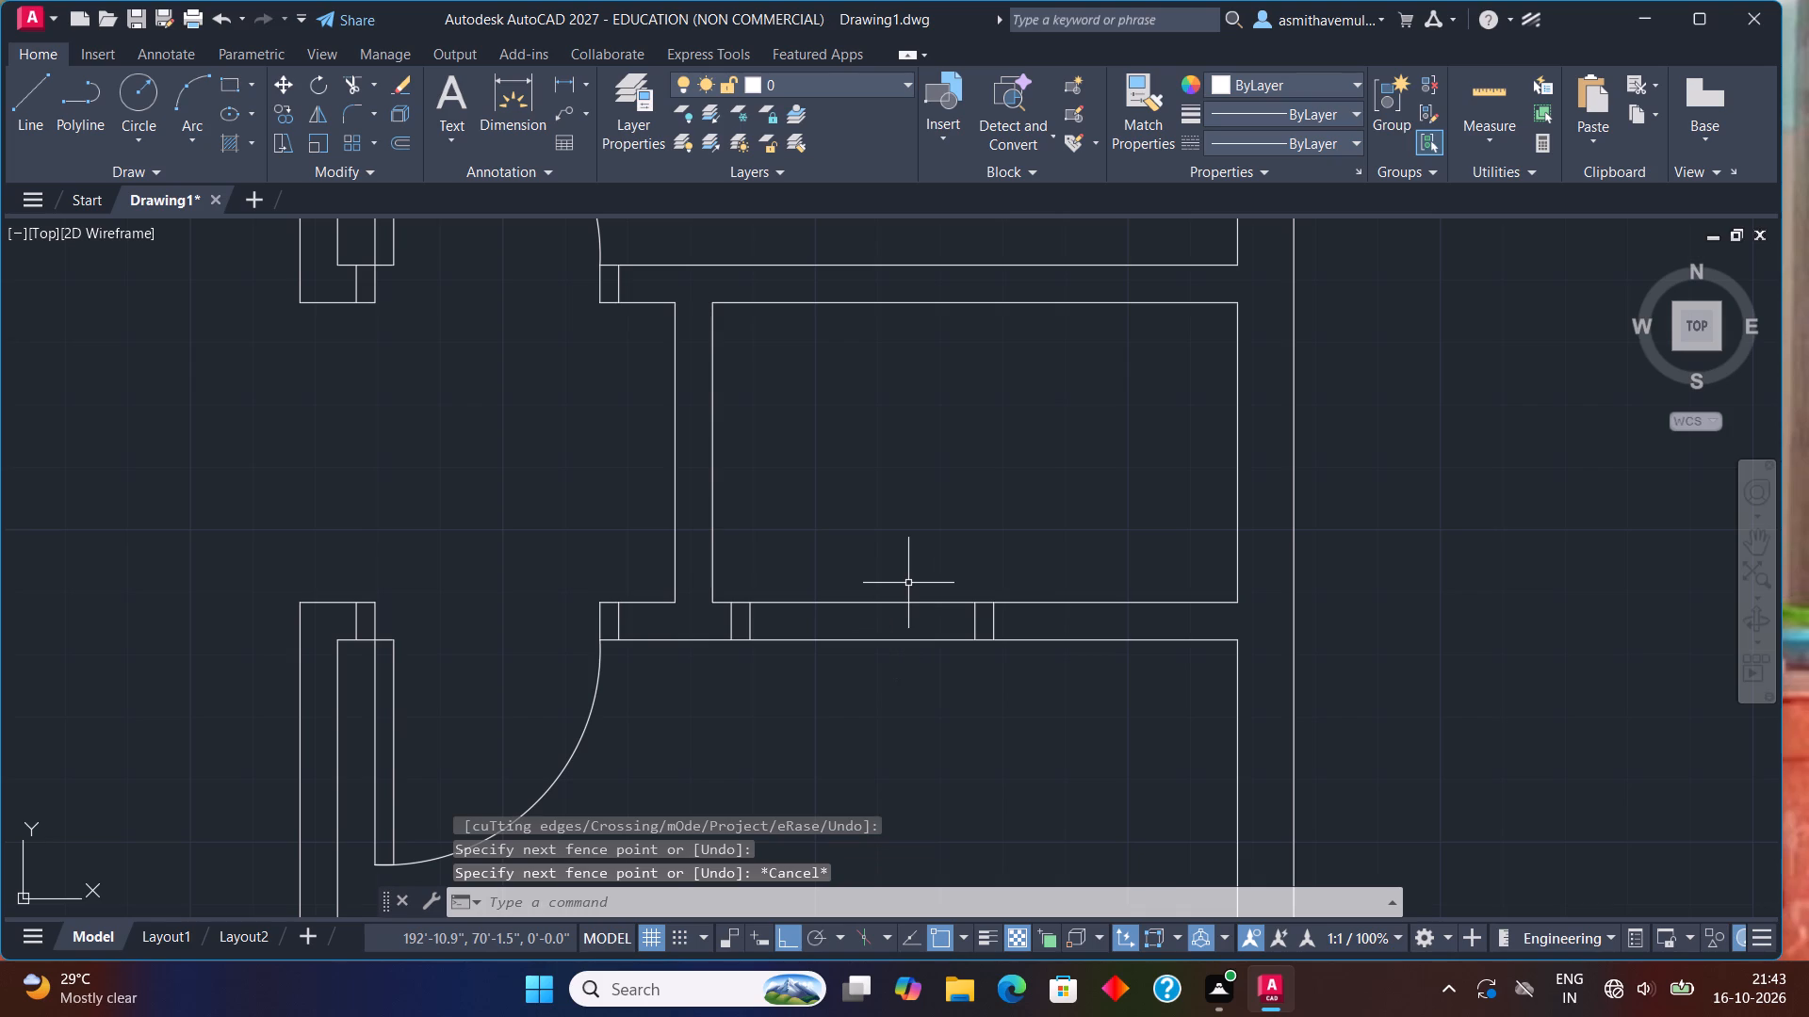
Trim both partition lines between the two jambs to open the doorway in the small room's south partition.
{"action": "type", "text": "TRIM"}
{"action": "key", "text": "Return"}
{"action": "left_click_drag", "start_coordinate": [908, 573], "coordinate": [829, 749]}
{"action": "key", "text": "Escape"}
Draw a 3" by 3' rectangular door leaf from the west jamb's inner north corner, extending north into the small room.
{"action": "type", "text": "REC"}
{"action": "key", "text": "Return"}
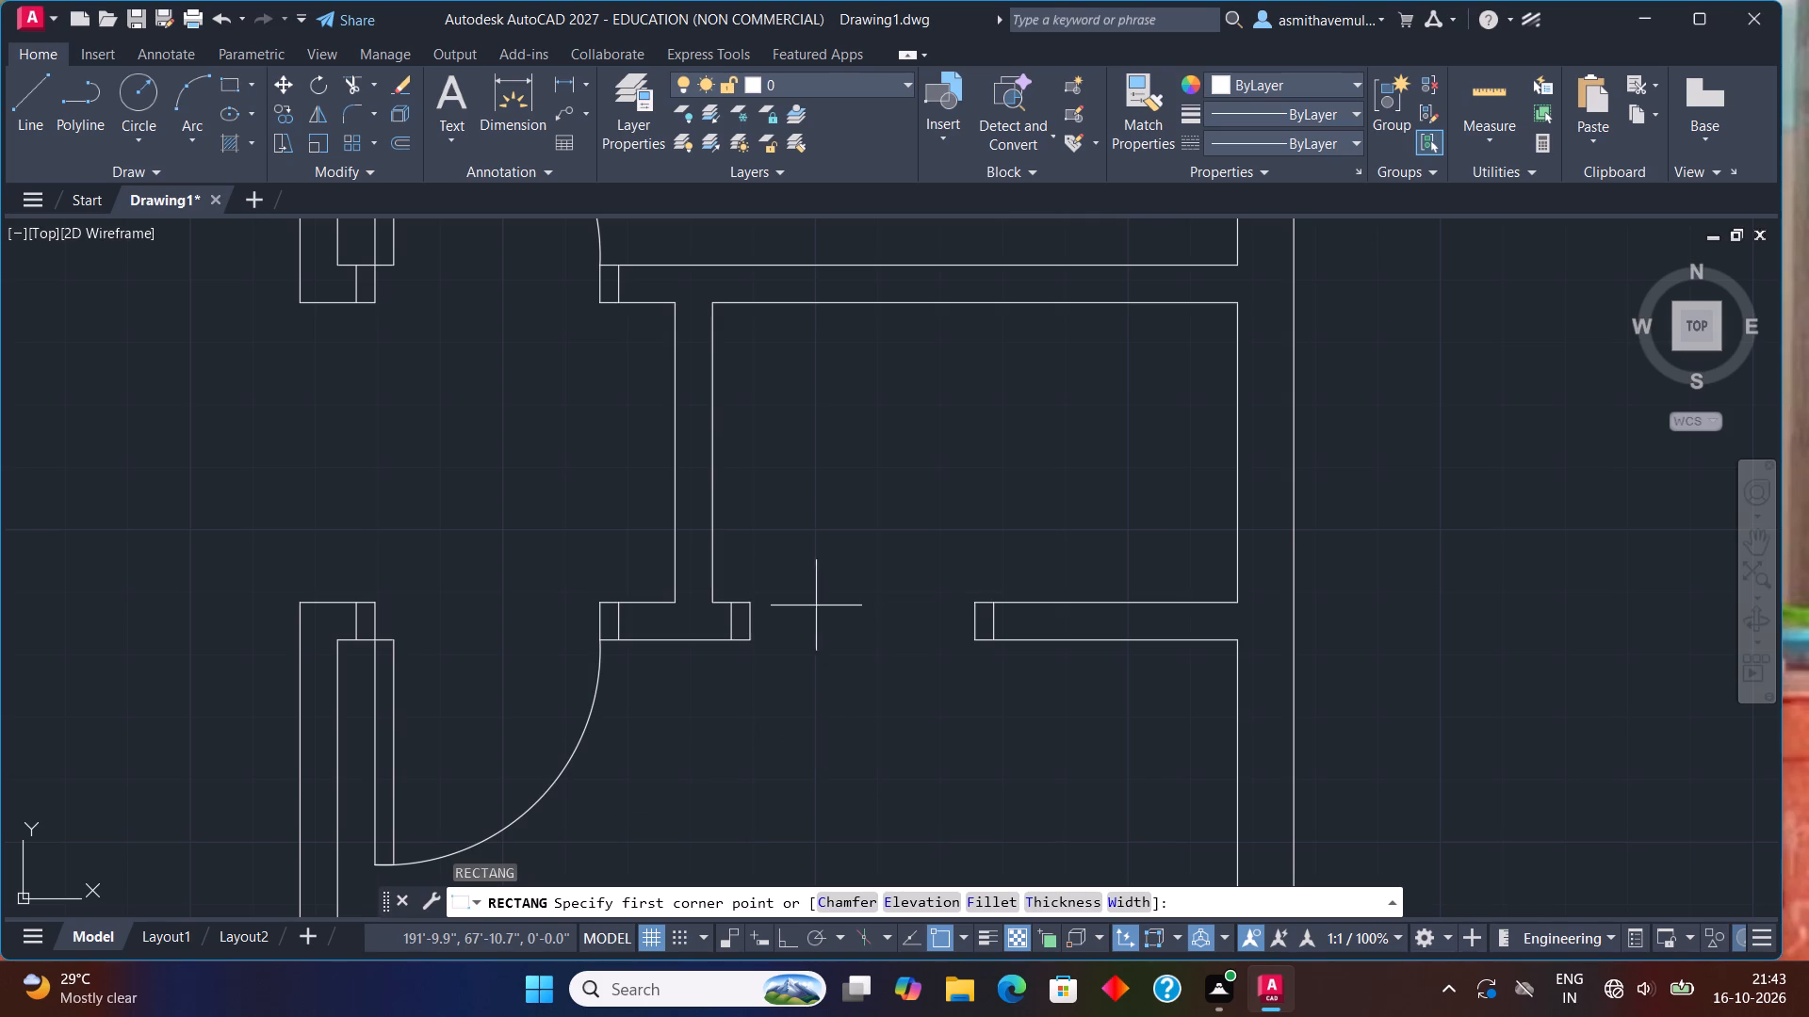
{"action": "left_click", "coordinate": [752, 606]}
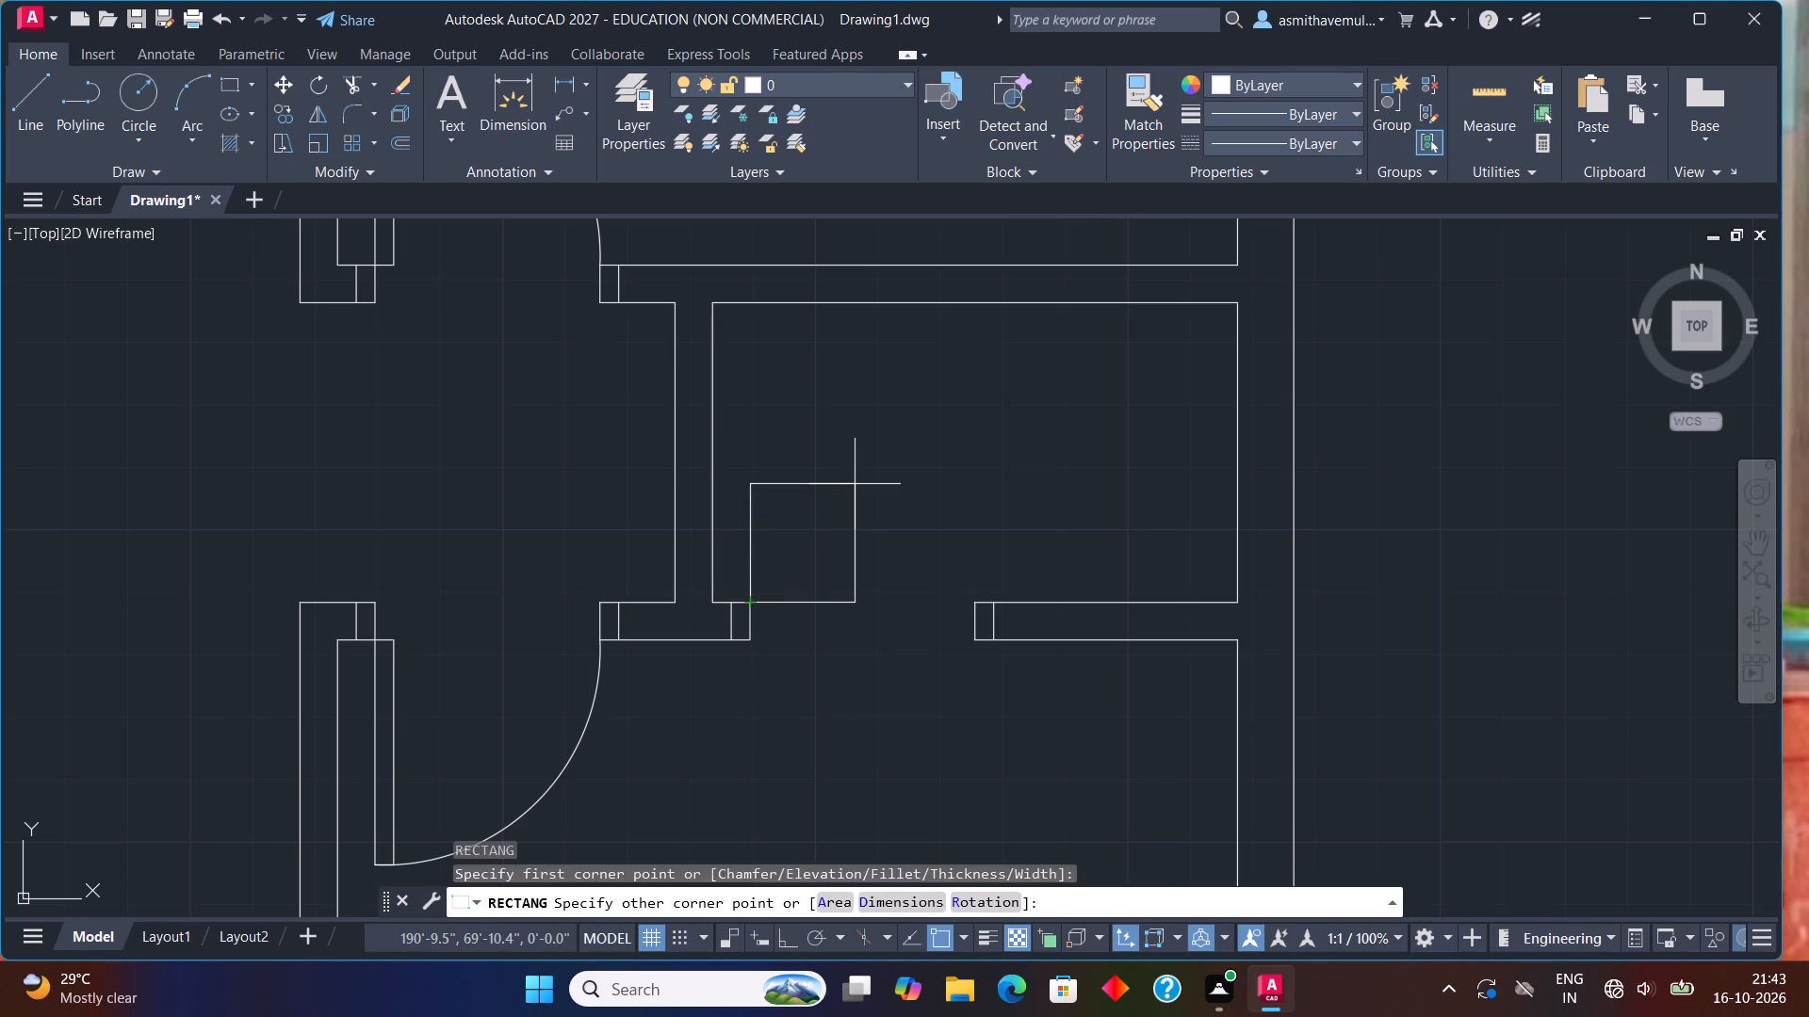
{"action": "key", "text": "d"}
{"action": "key", "text": "Return"}
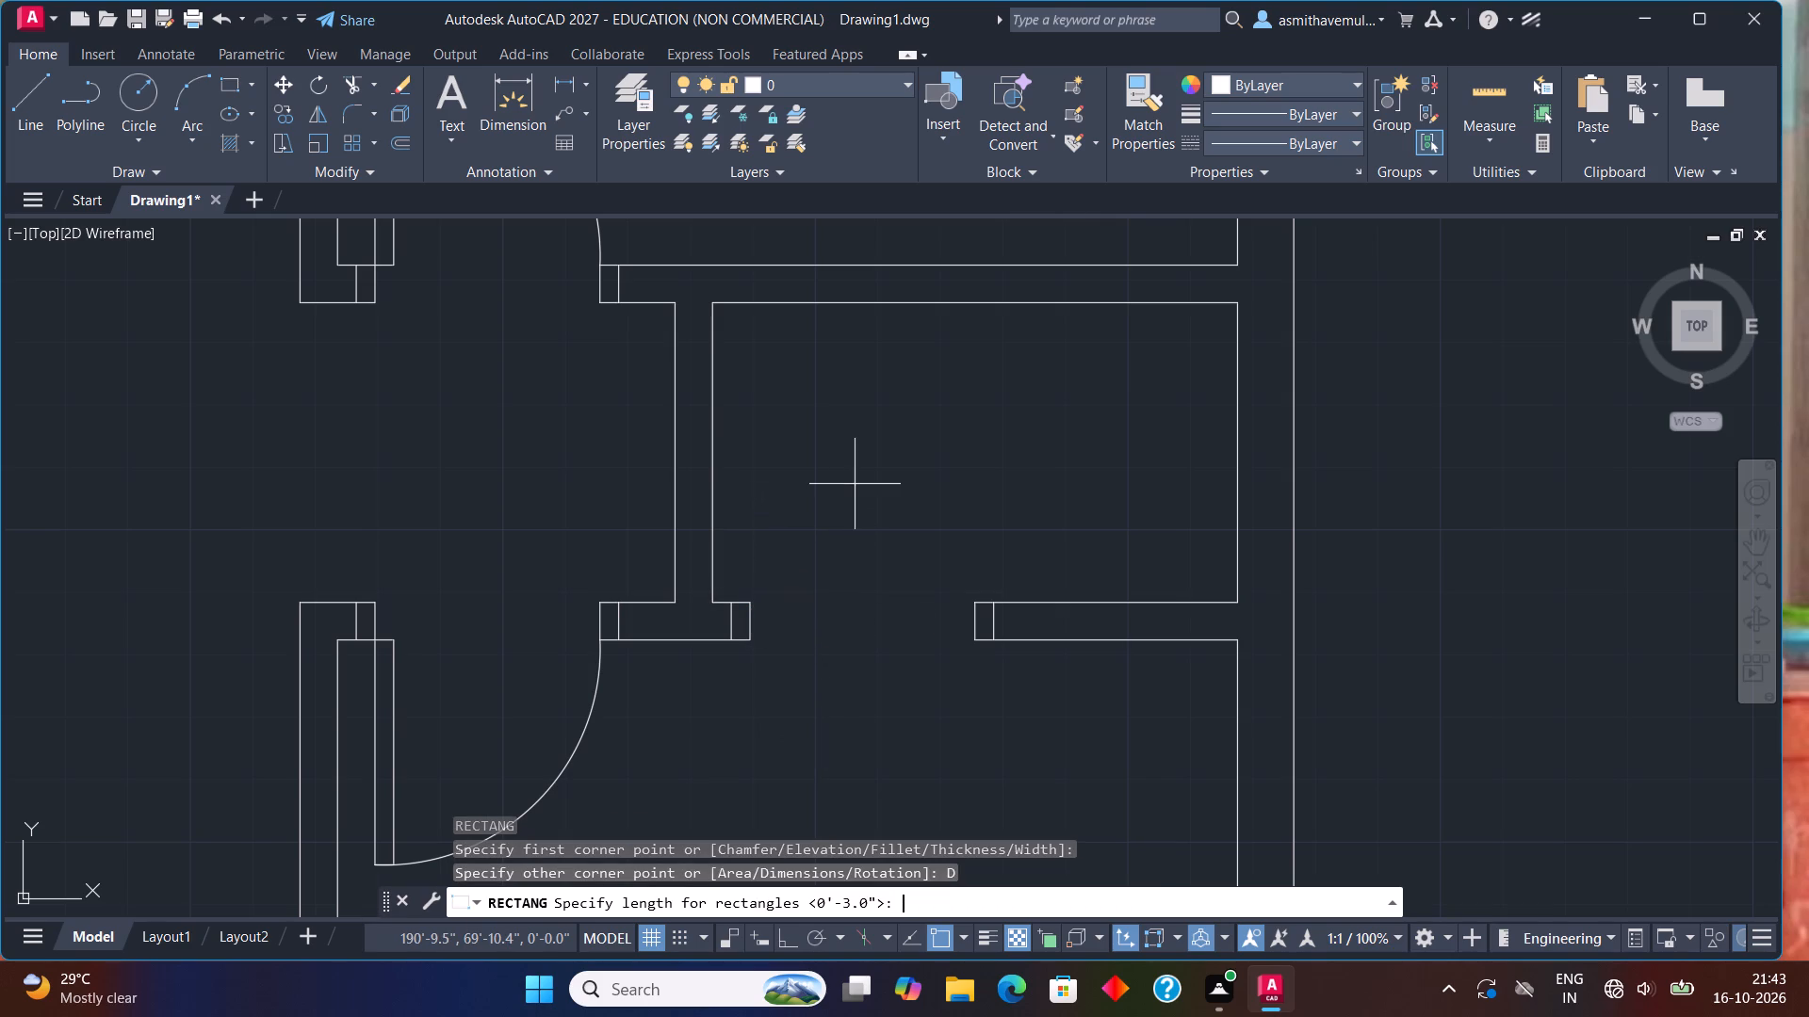
{"action": "key", "text": "3"}
{"action": "key", "text": "shift+quotedbl"}
{"action": "key", "text": "Return"}
{"action": "type", "text": "3'"}
{"action": "key", "text": "Return"}
{"action": "left_click", "coordinate": [855, 484]}
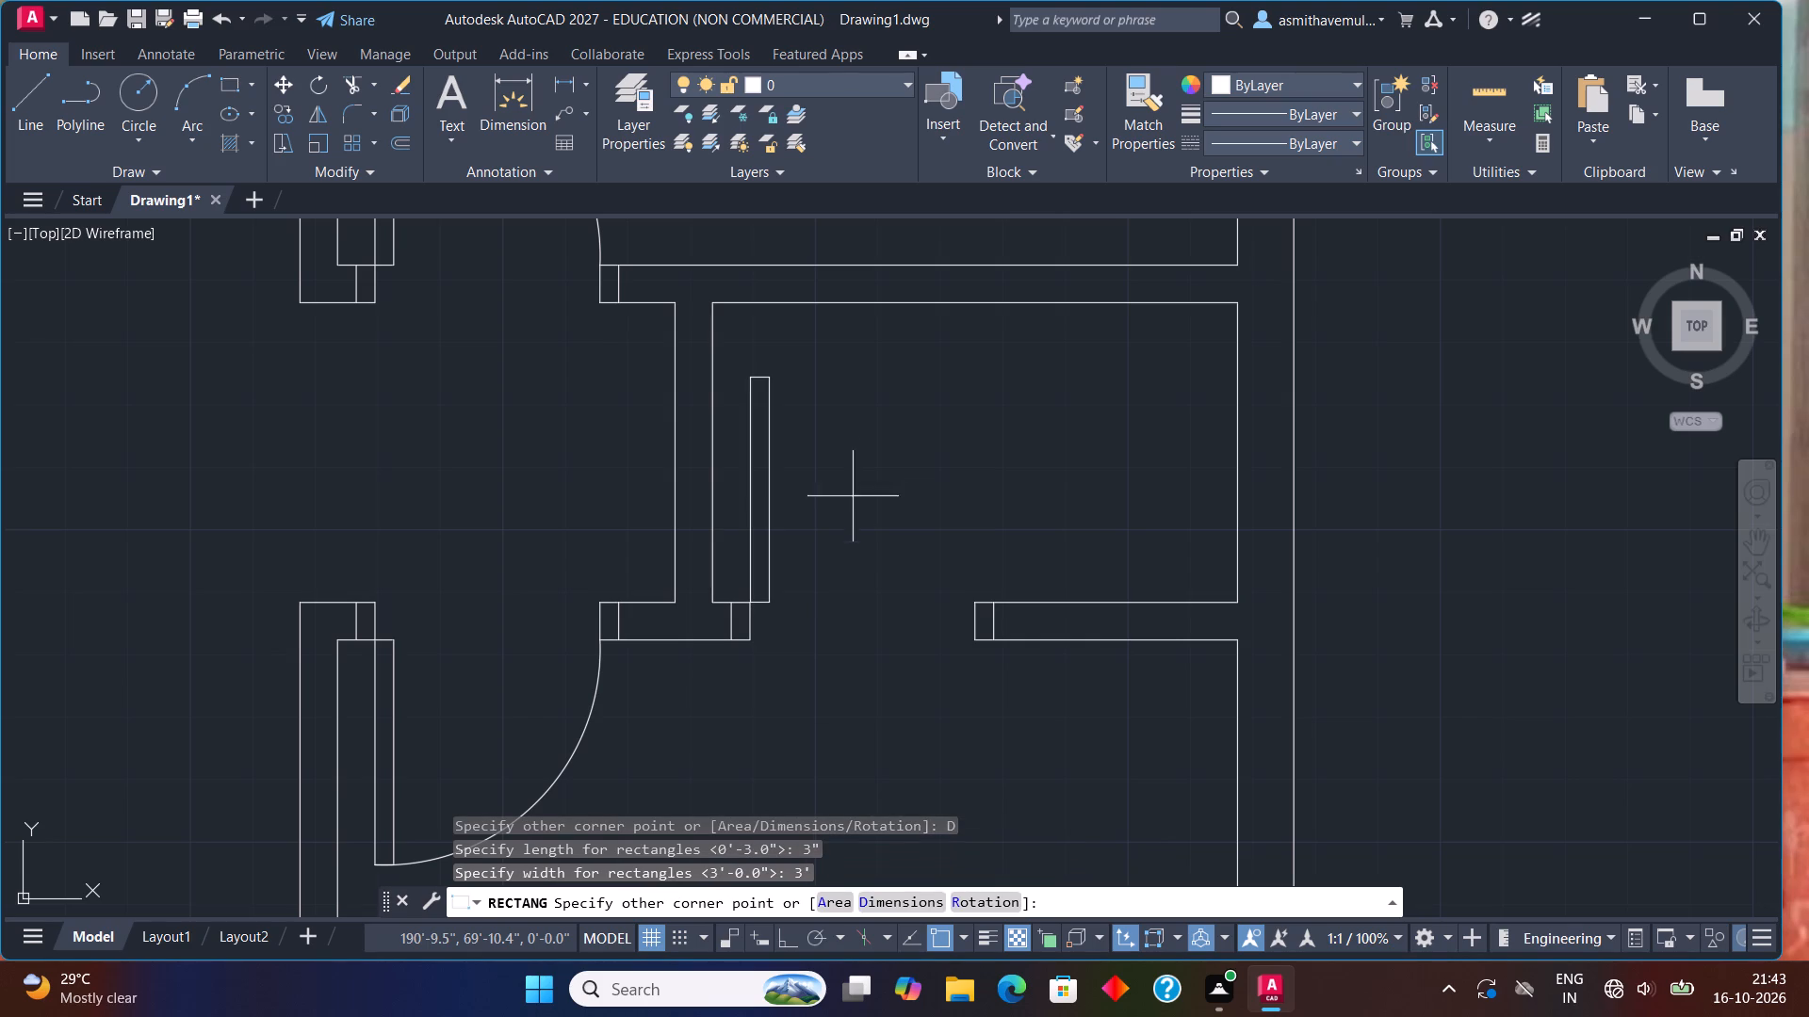
{"action": "left_click", "coordinate": [823, 573]}
Draw the door swing as a three-point arc through the leaf's two top corners, ending at the east jamb's inner north corner.
{"action": "type", "text": "ARC"}
{"action": "key", "text": "Return"}
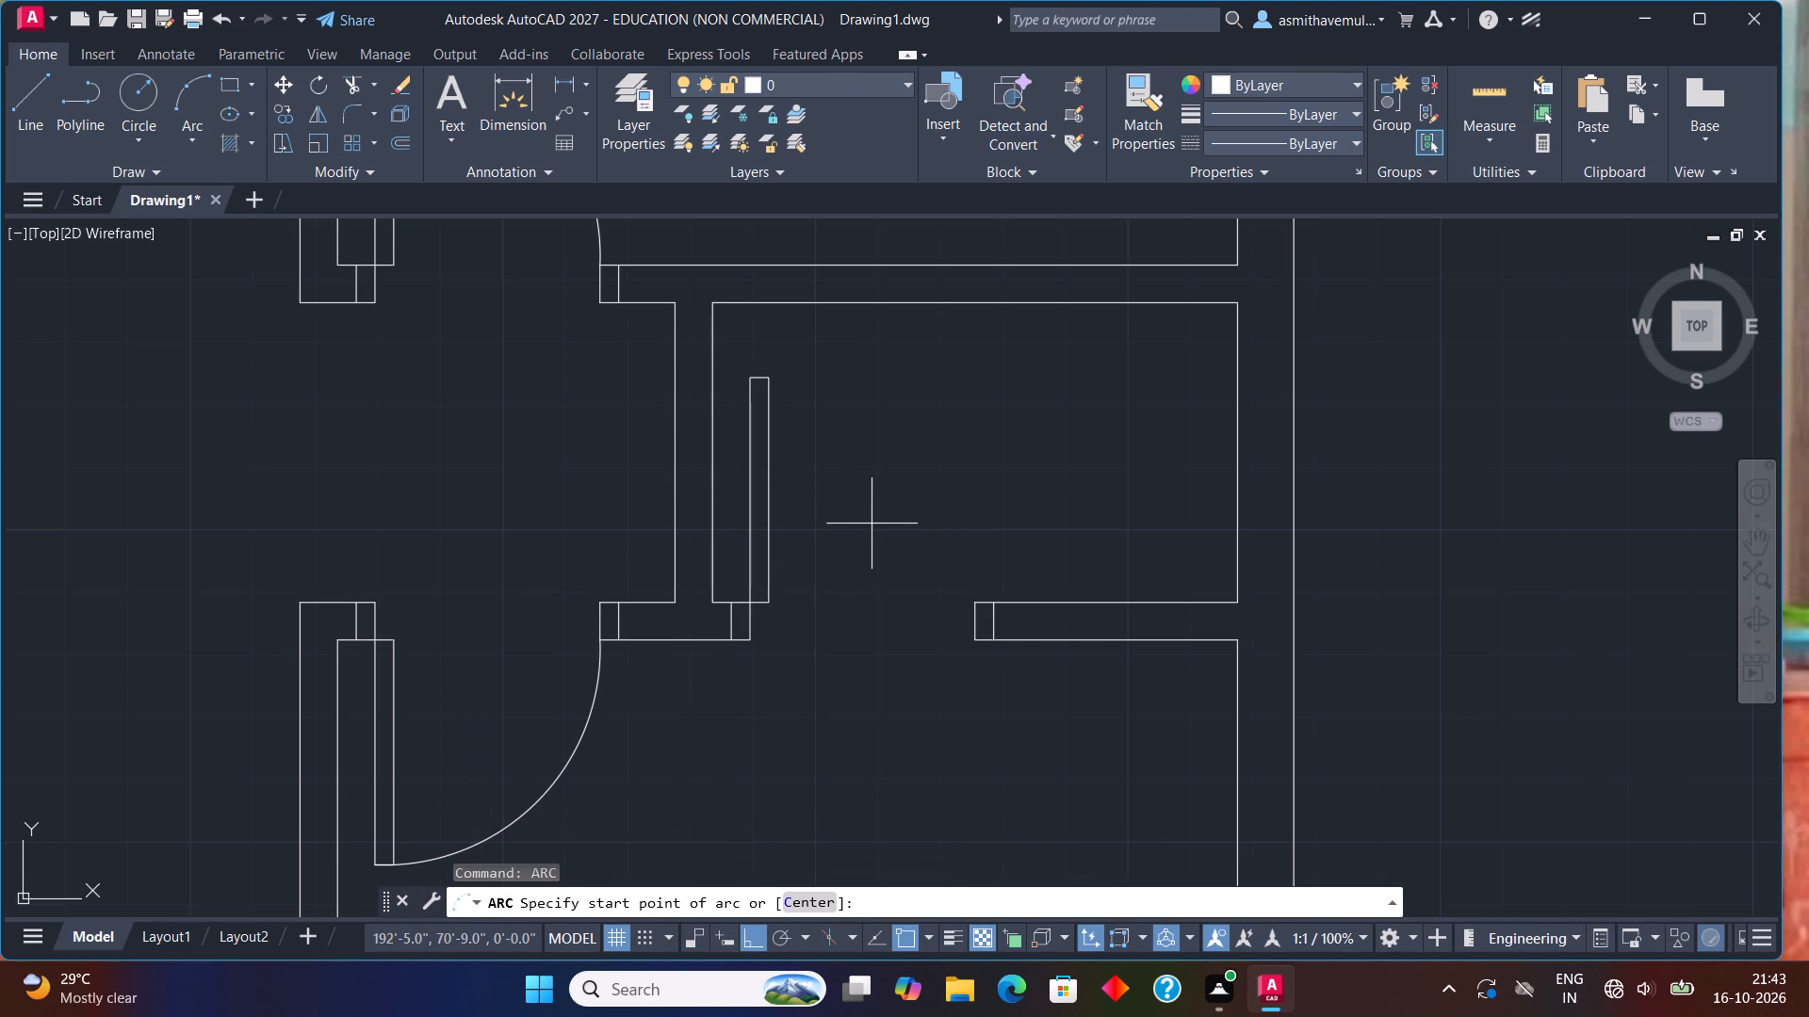
{"action": "left_click", "coordinate": [743, 380]}
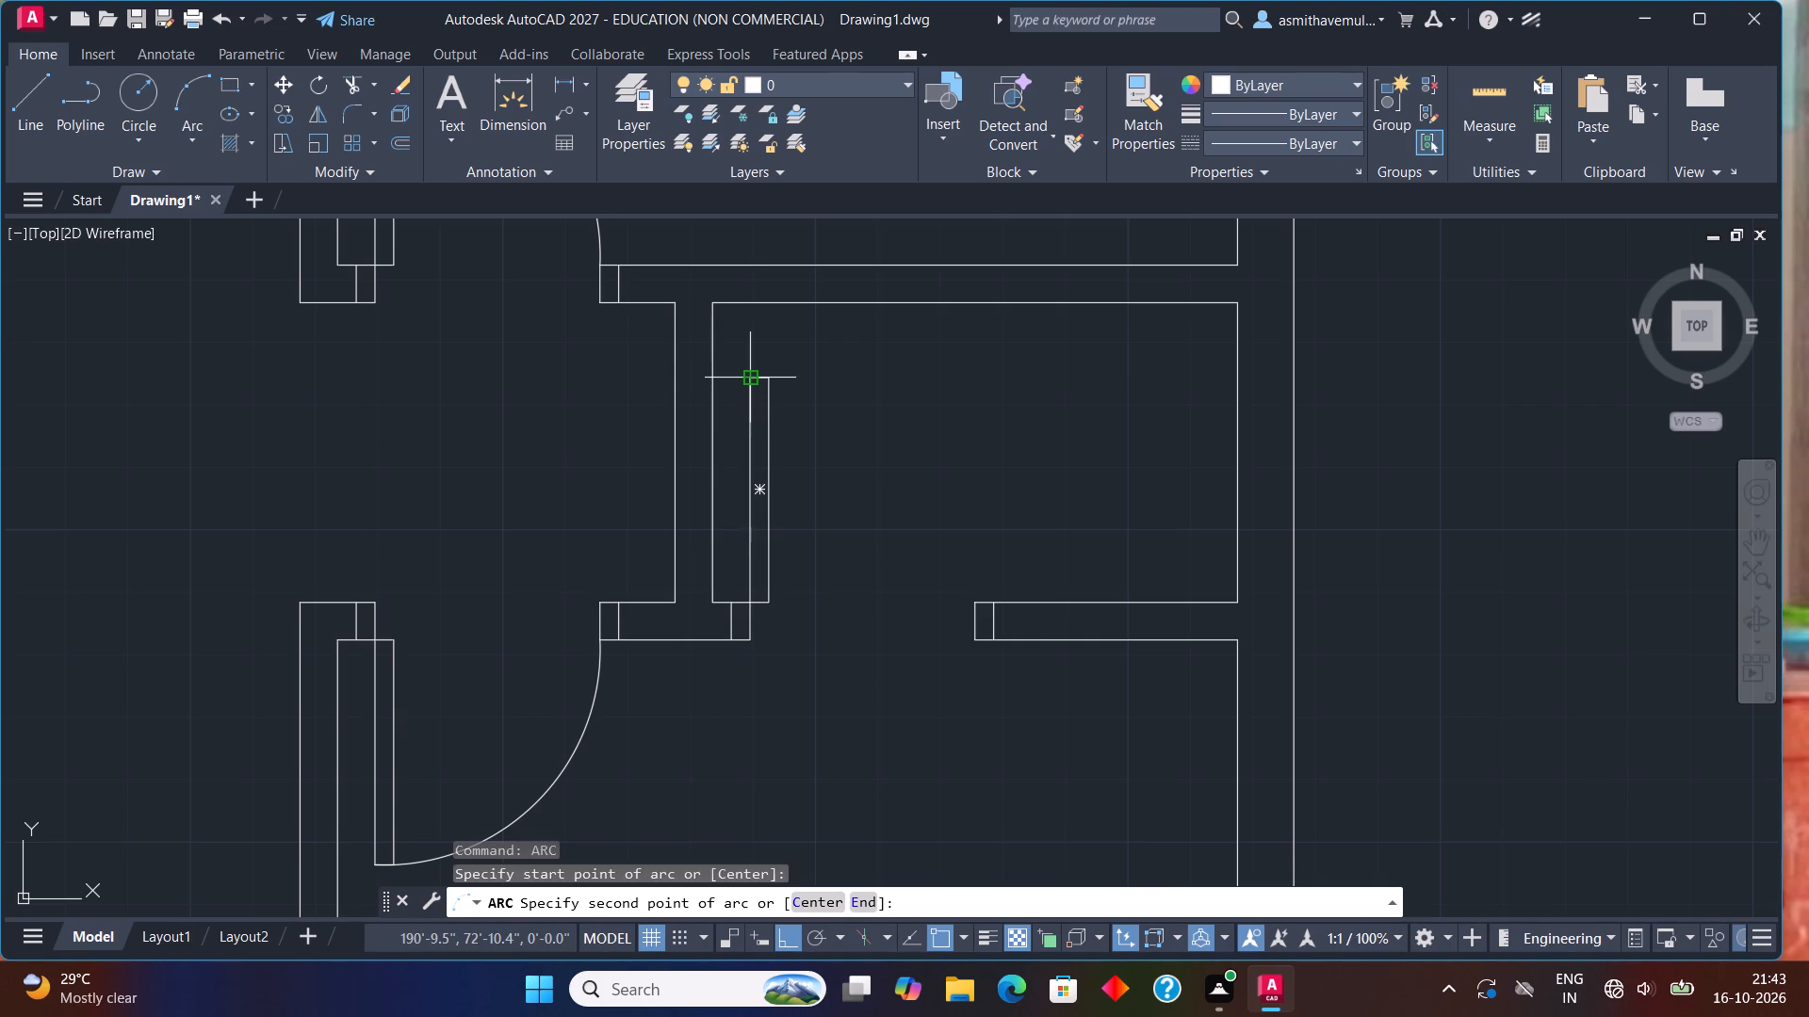
{"action": "left_click", "coordinate": [765, 381]}
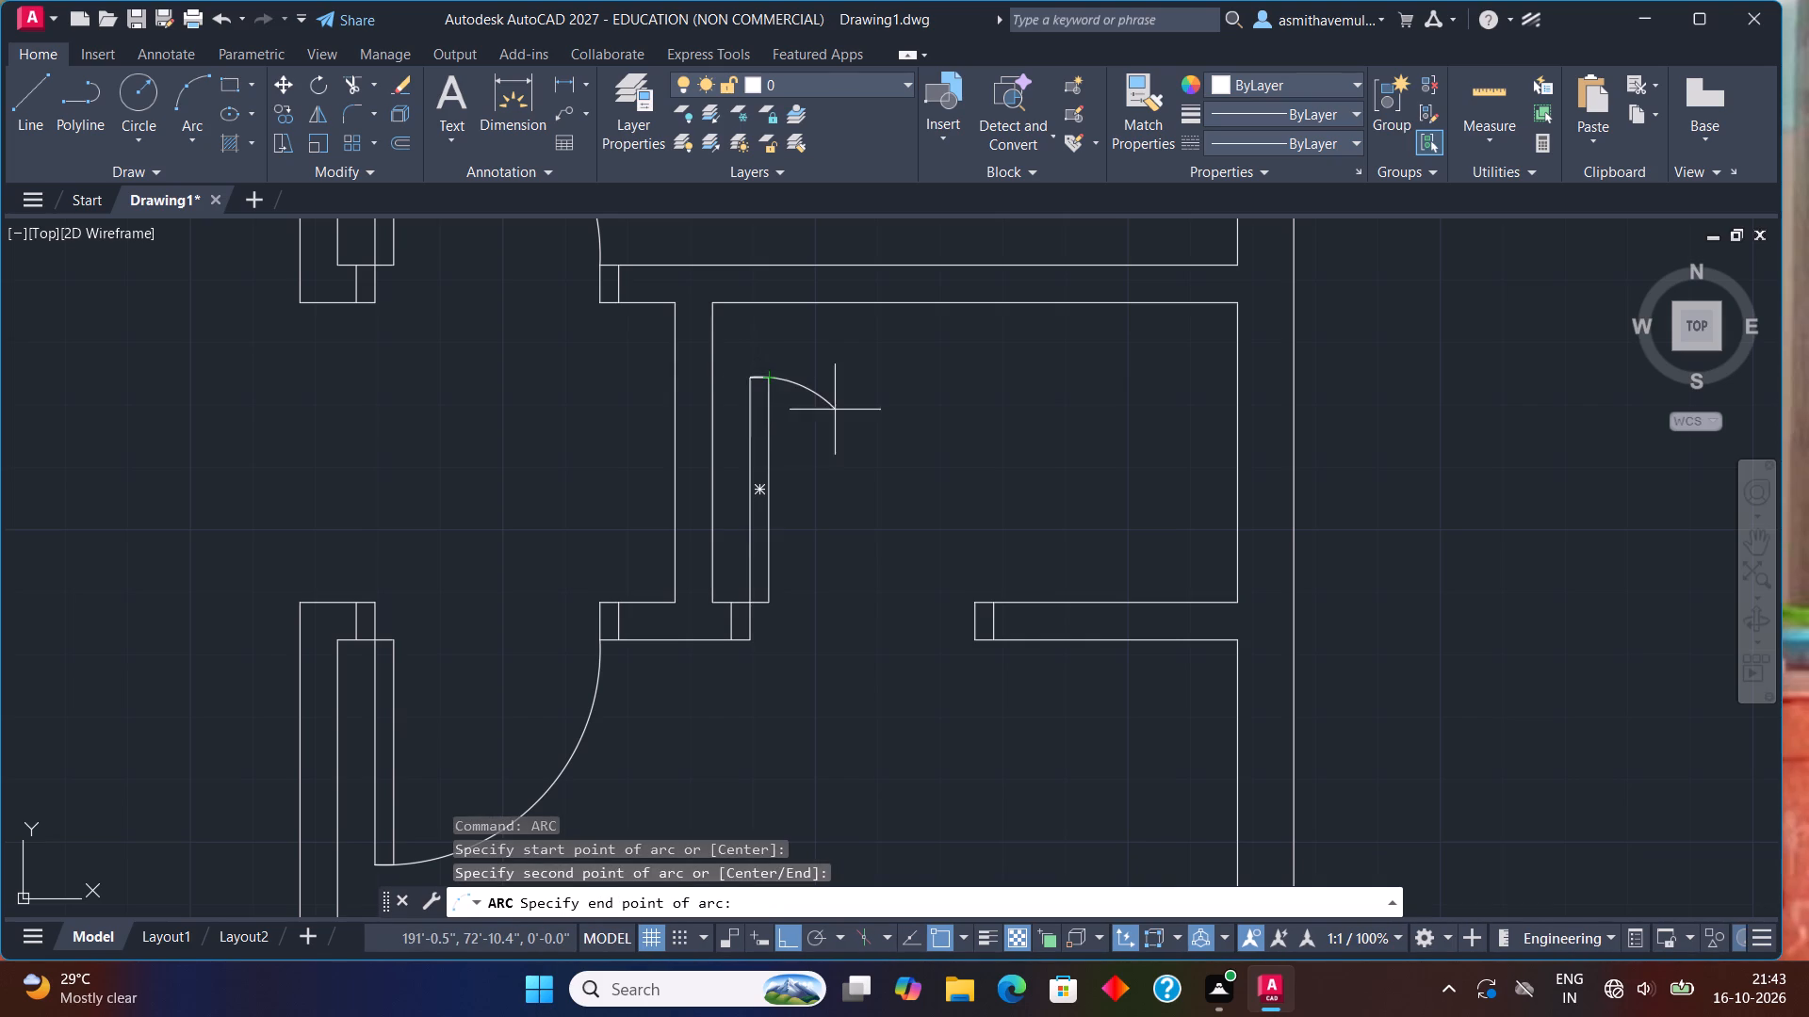
{"action": "left_click", "coordinate": [983, 608]}
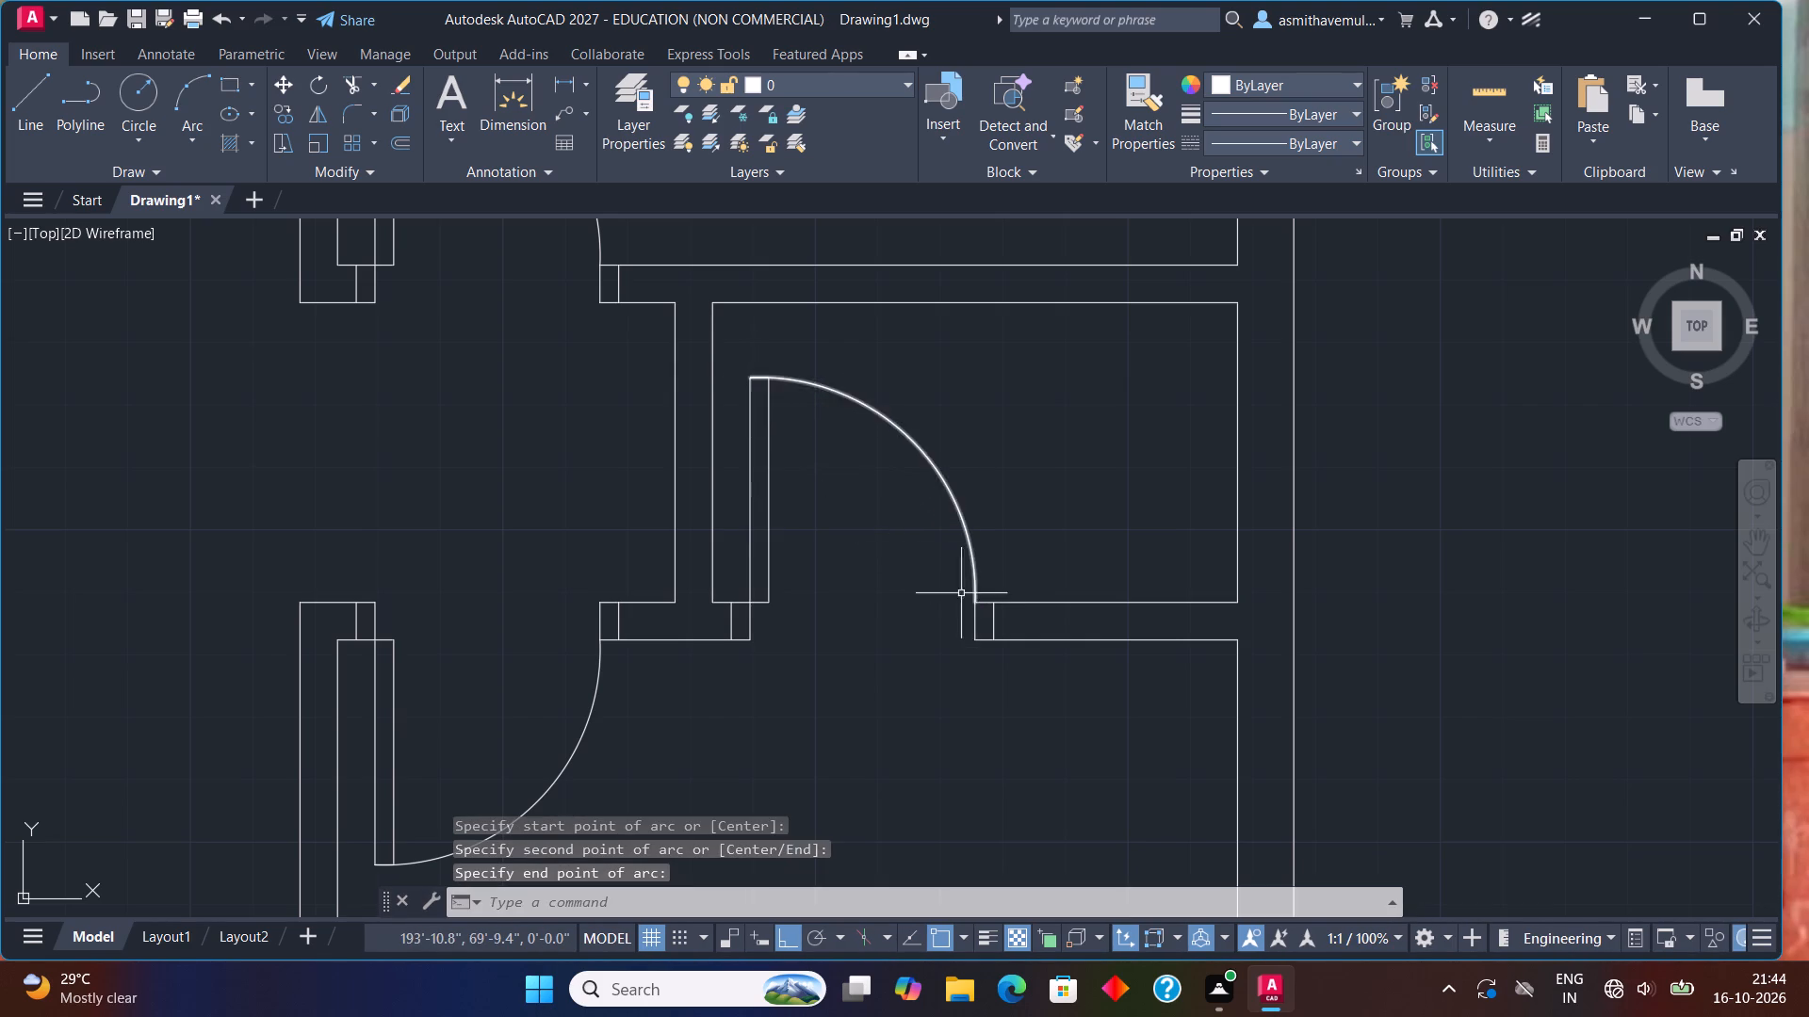
Draw a jamb line across the partition south of the narrow northeast room, starting 3" east of the room's inner southwest corner.
{"action": "scroll", "coordinate": [904, 566], "scroll_direction": "down", "scroll_amount": 4}
{"action": "middle_click_drag", "start_coordinate": [887, 541], "coordinate": [886, 545]}
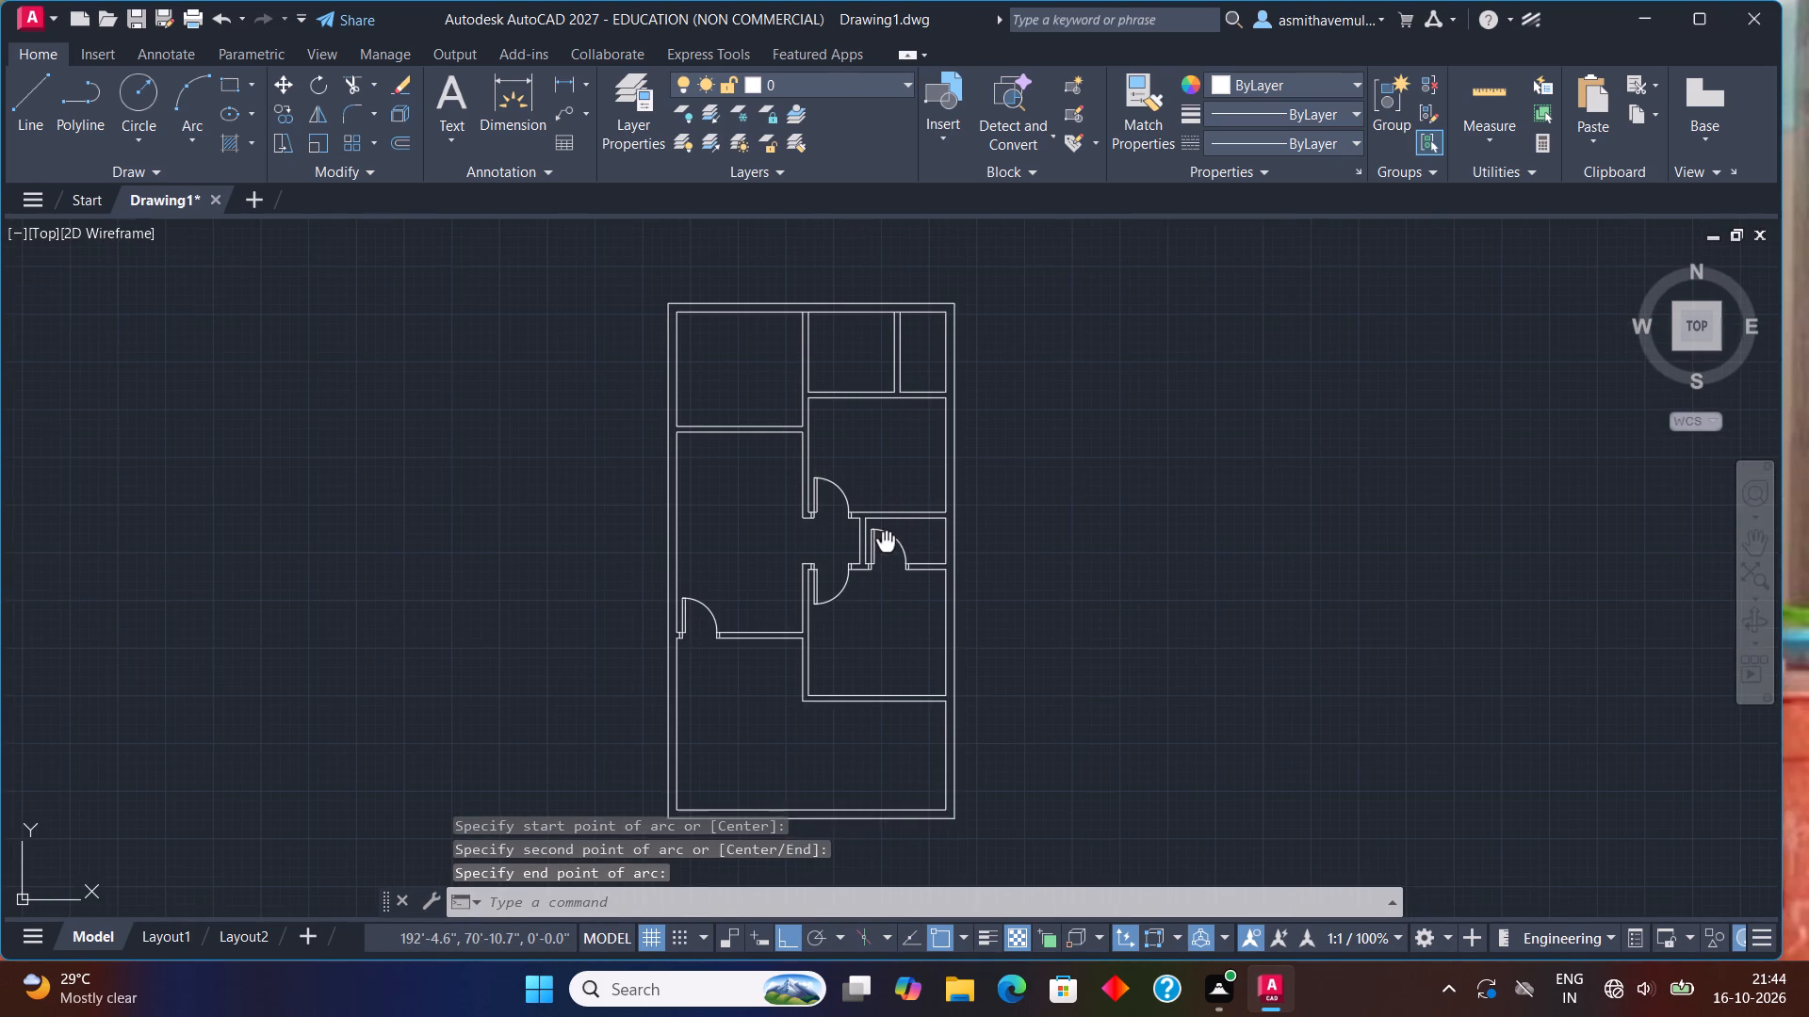
{"action": "middle_click_drag", "start_coordinate": [886, 545], "coordinate": [874, 560]}
{"action": "scroll", "coordinate": [913, 441], "scroll_direction": "up", "scroll_amount": 1}
{"action": "middle_click_drag", "start_coordinate": [902, 427], "coordinate": [868, 569]}
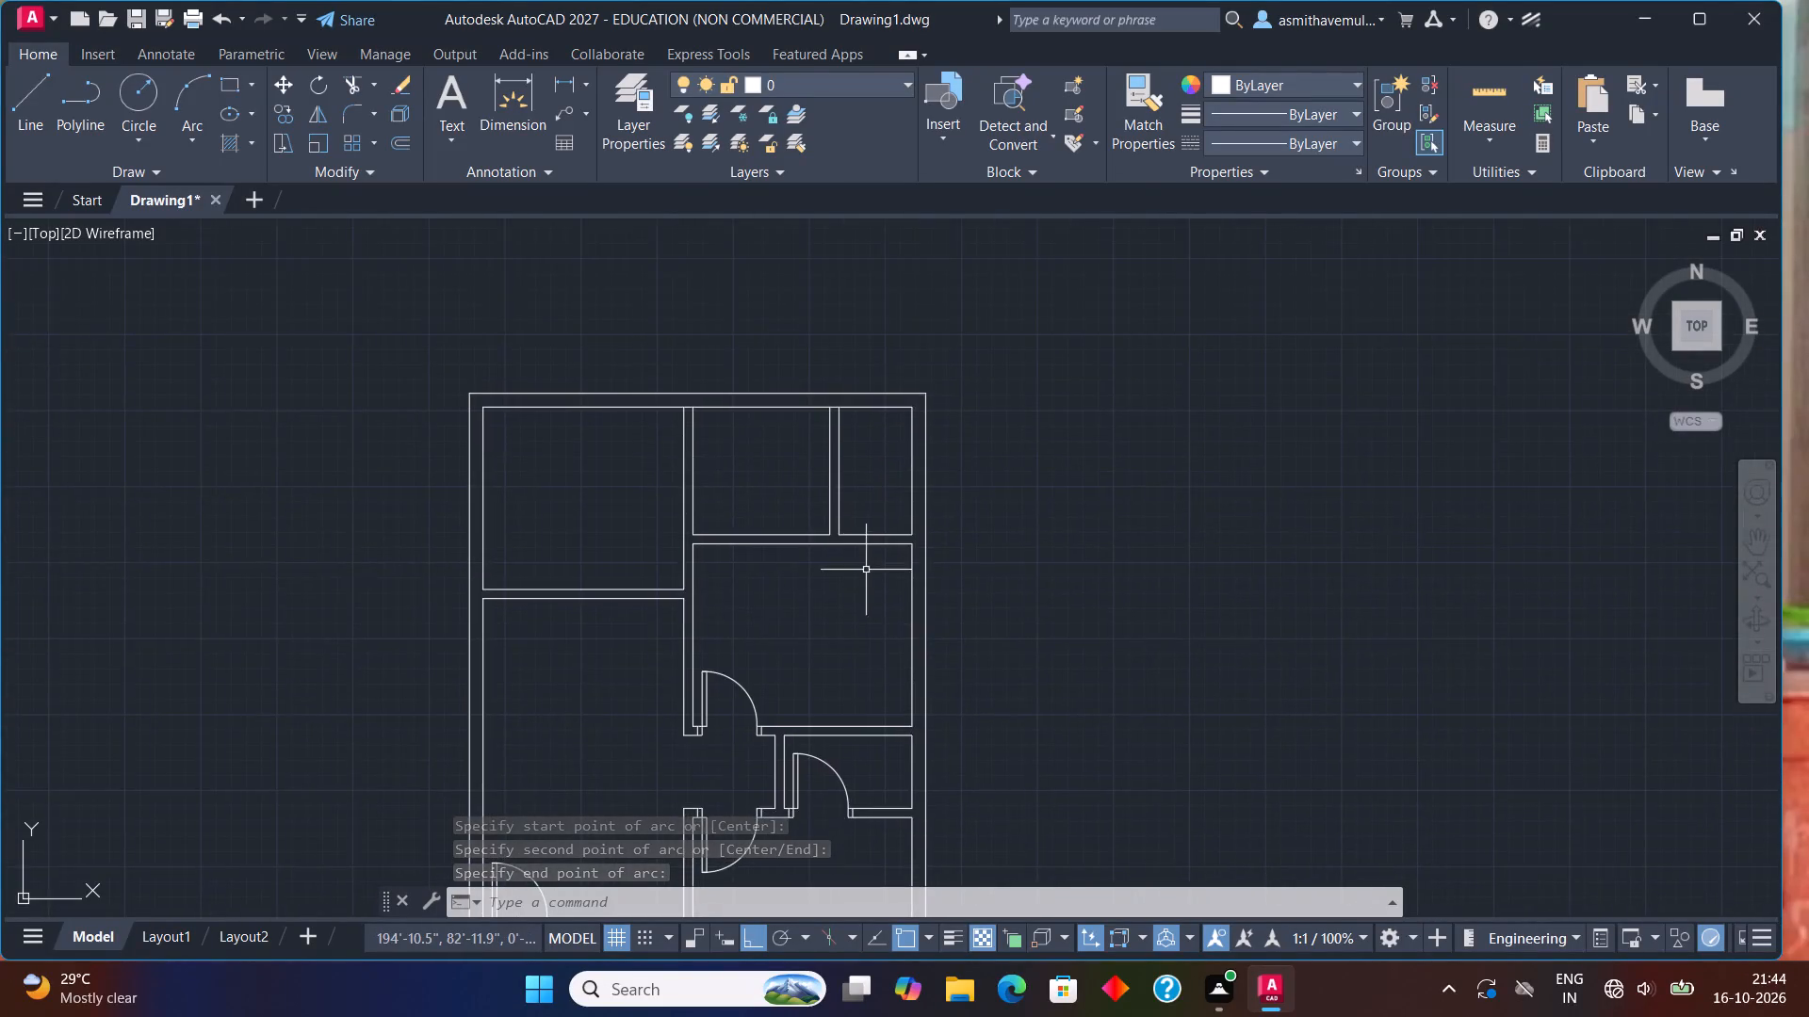
{"action": "scroll", "coordinate": [845, 509], "scroll_direction": "up", "scroll_amount": 2}
{"action": "key", "text": "l"}
{"action": "key", "text": "Return"}
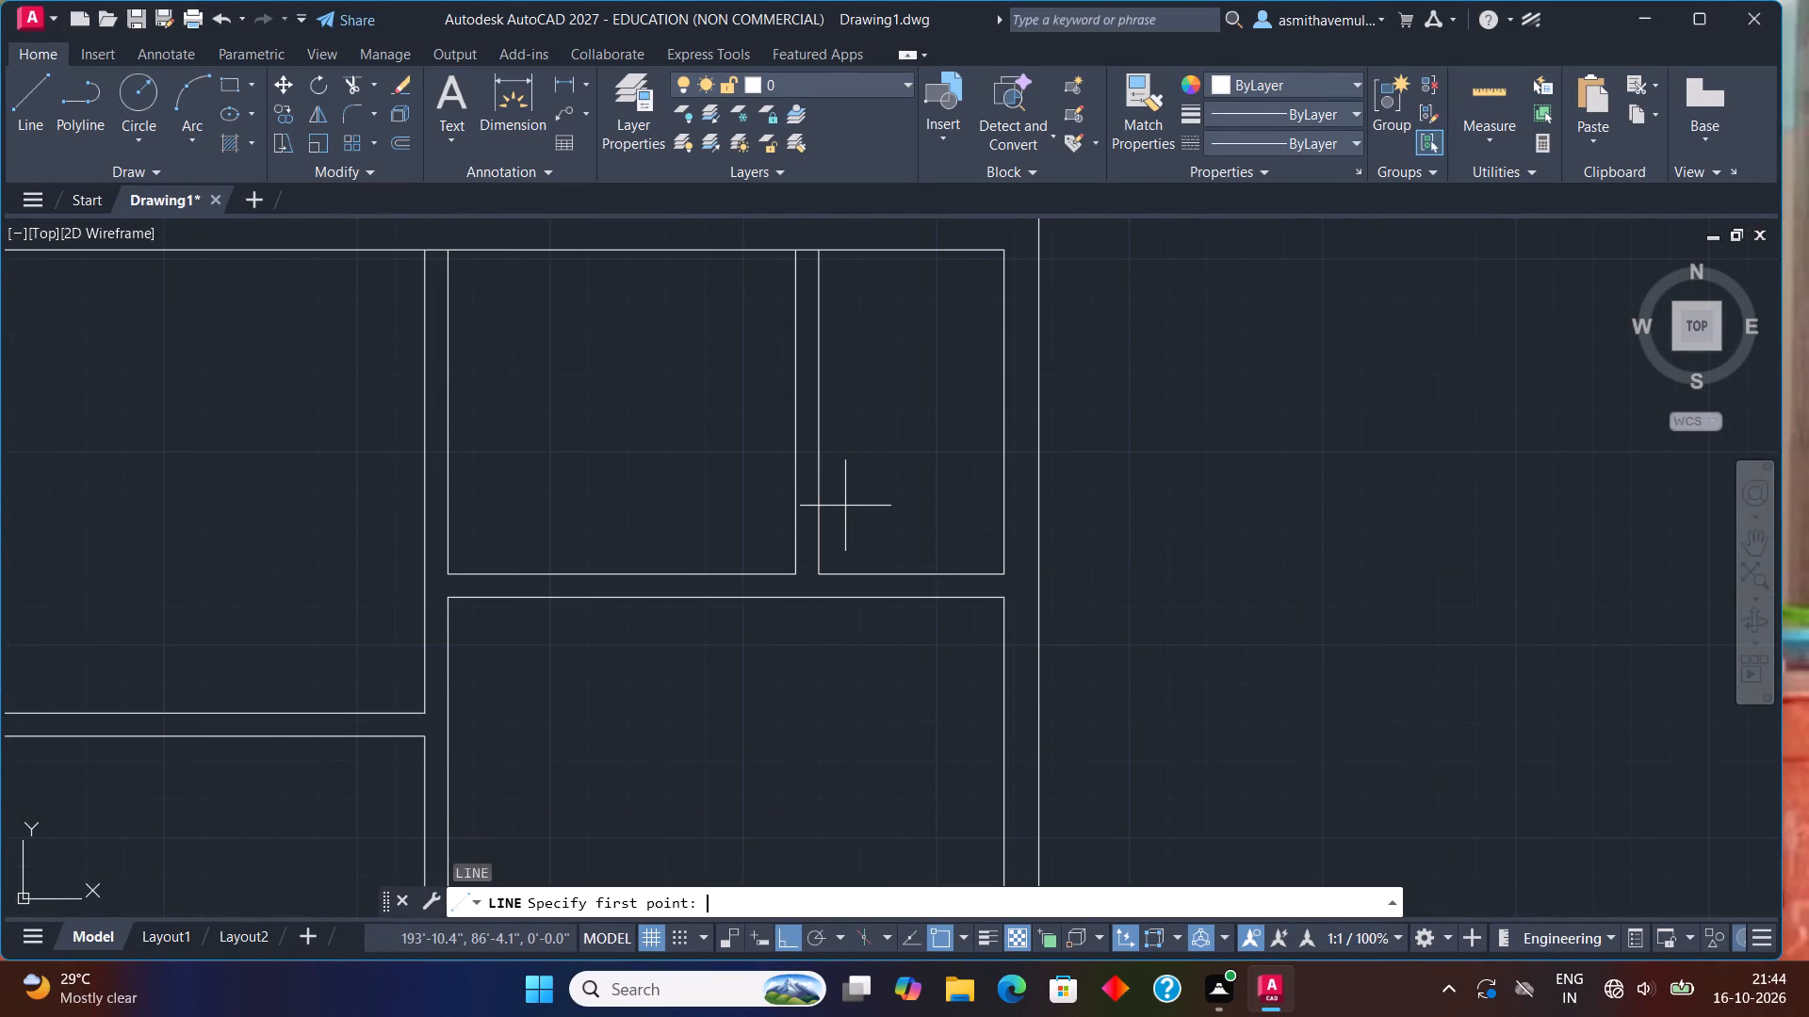
{"action": "type", "text": "FROM"}
{"action": "key", "text": "Return"}
{"action": "left_click", "coordinate": [823, 573]}
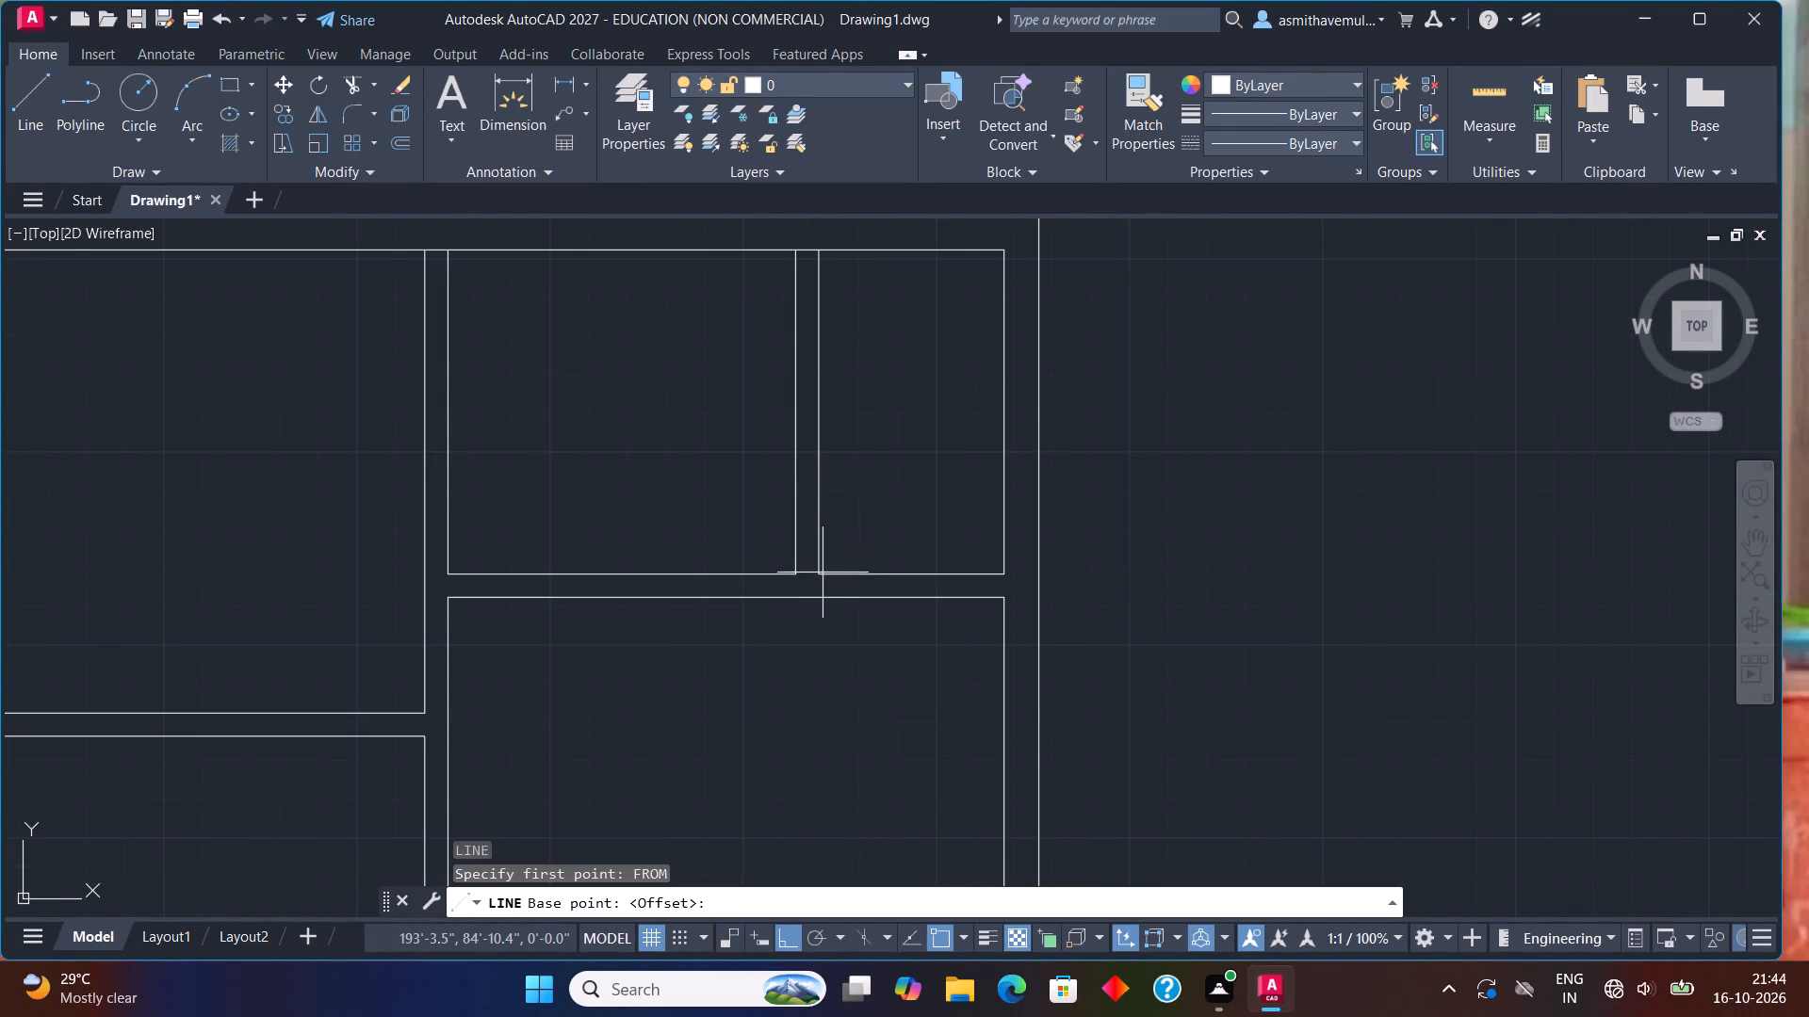
{"action": "type", "text": "@3"}
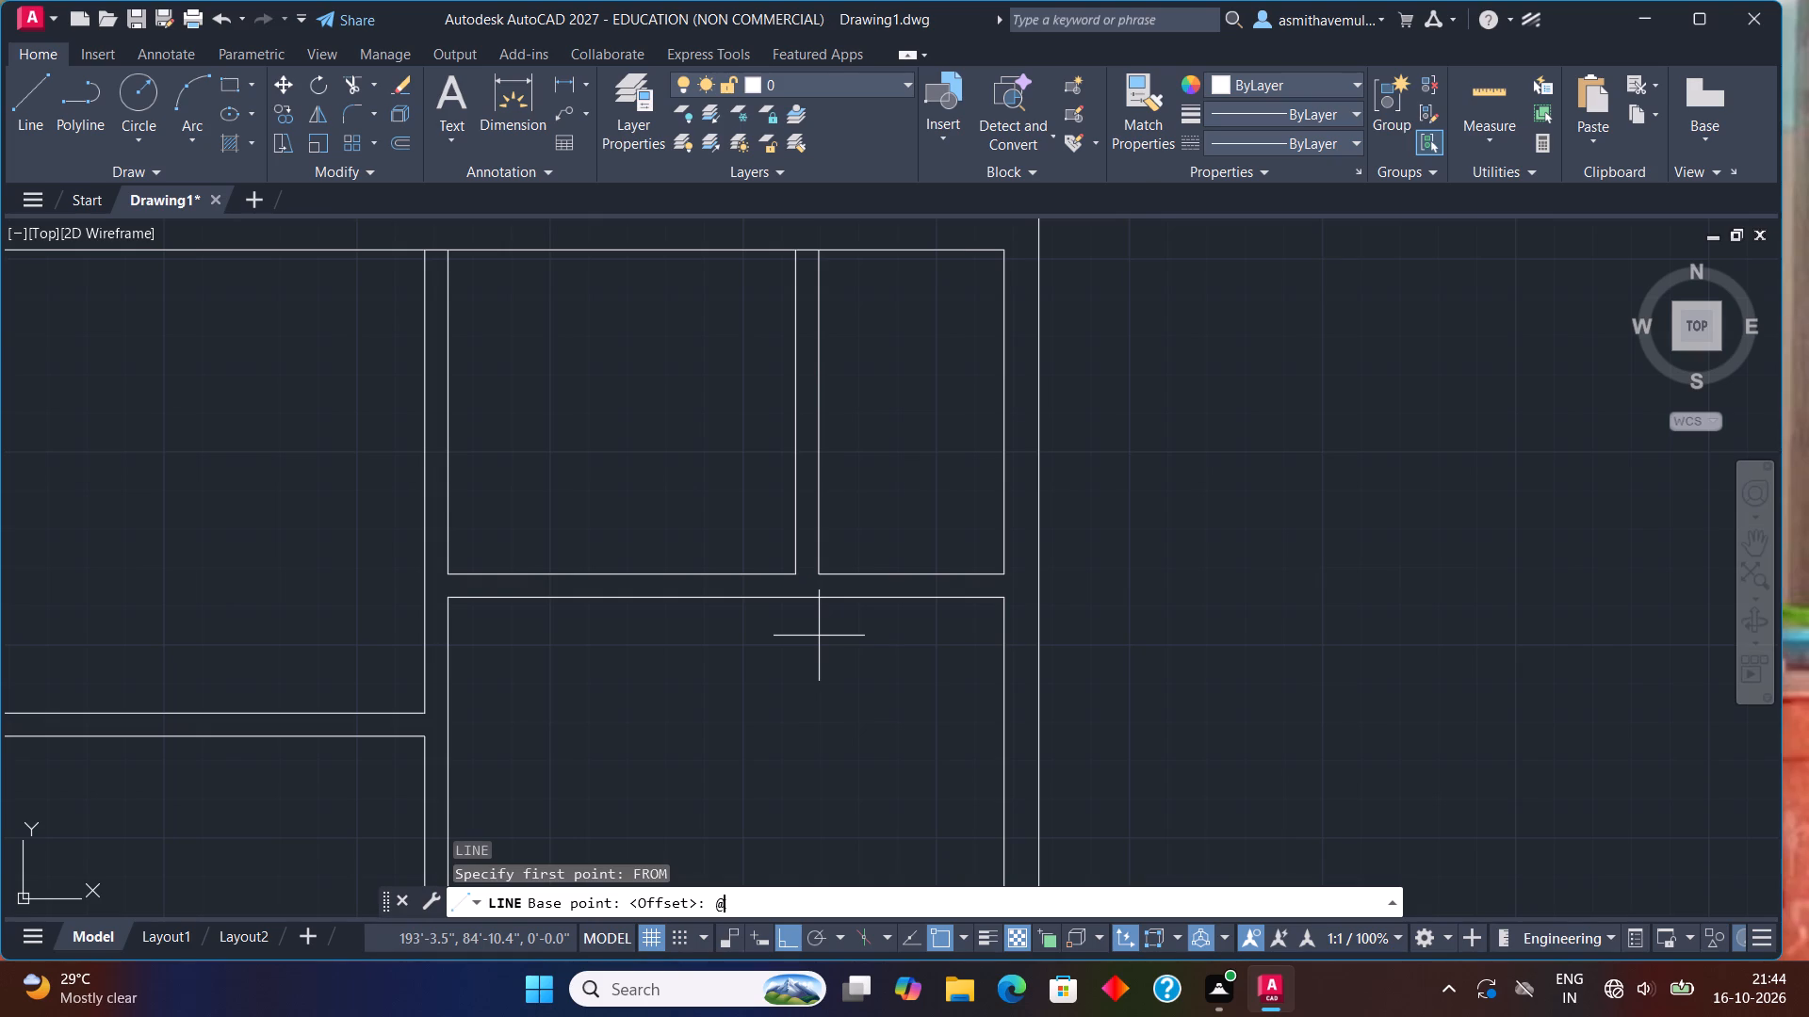
{"action": "type", "text": "\",0"}
{"action": "key", "text": "Return"}
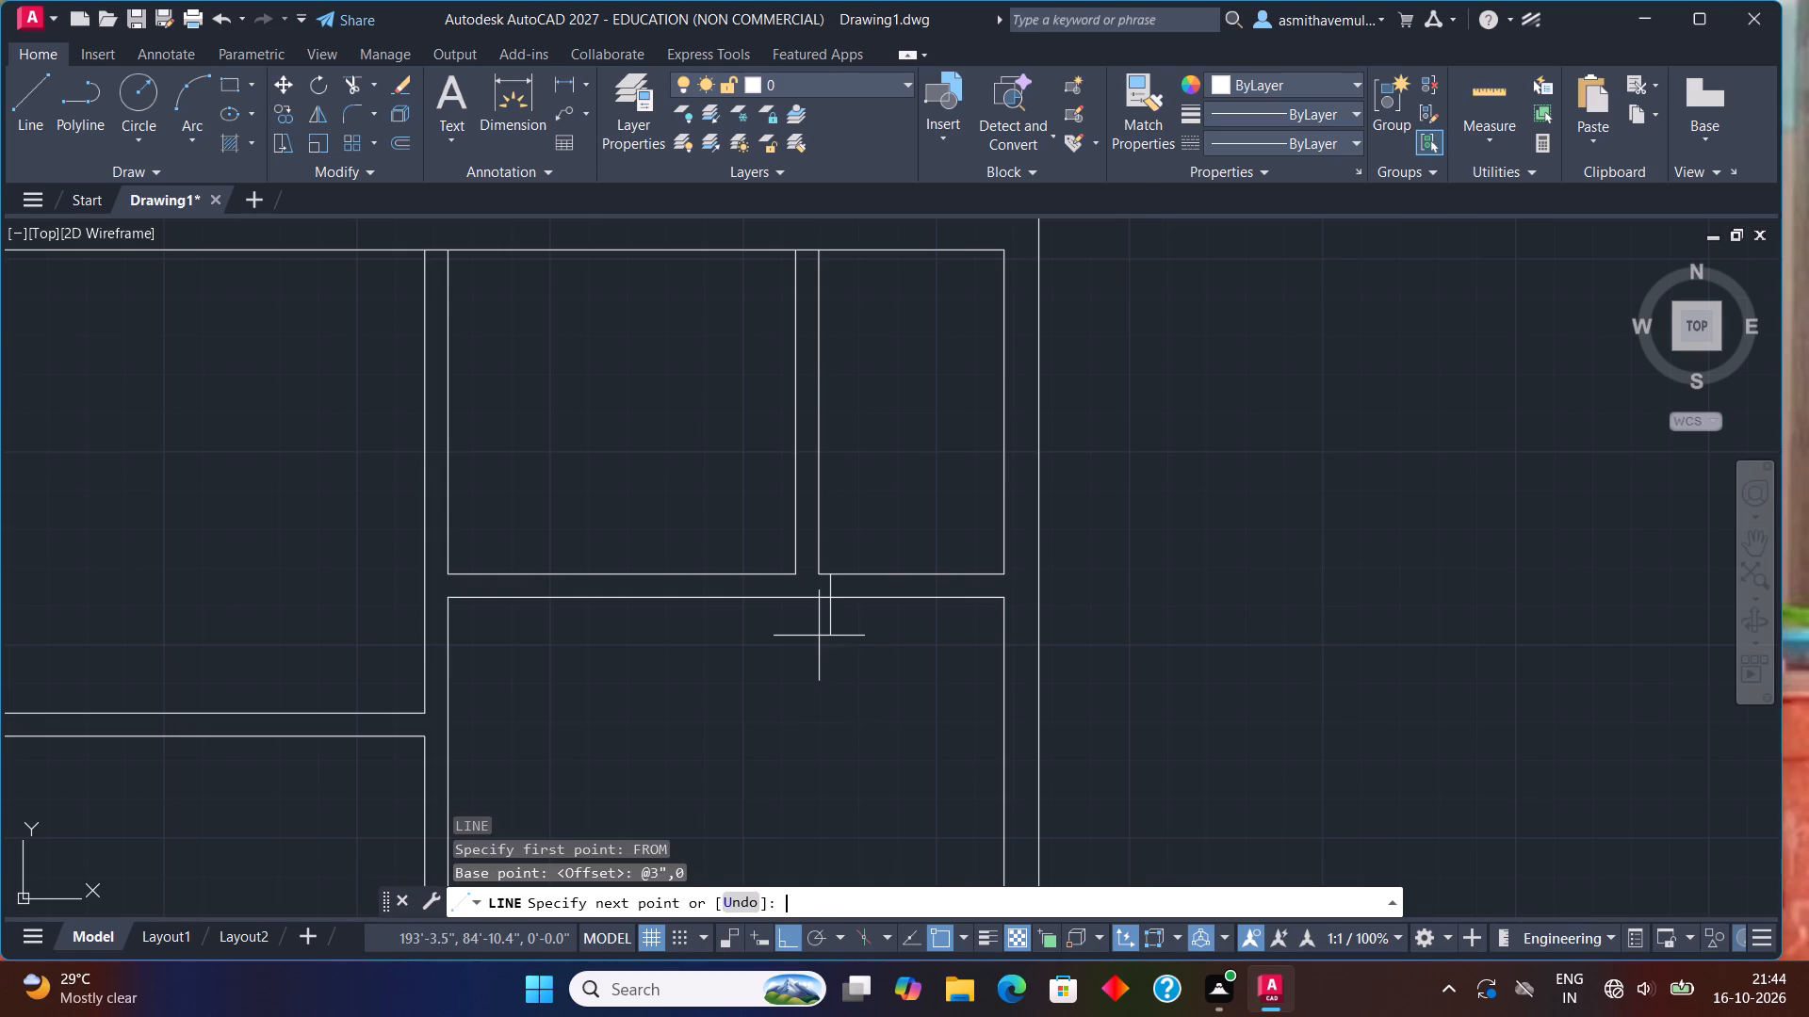
{"action": "scroll", "coordinate": [819, 624], "scroll_direction": "up", "scroll_amount": 2}
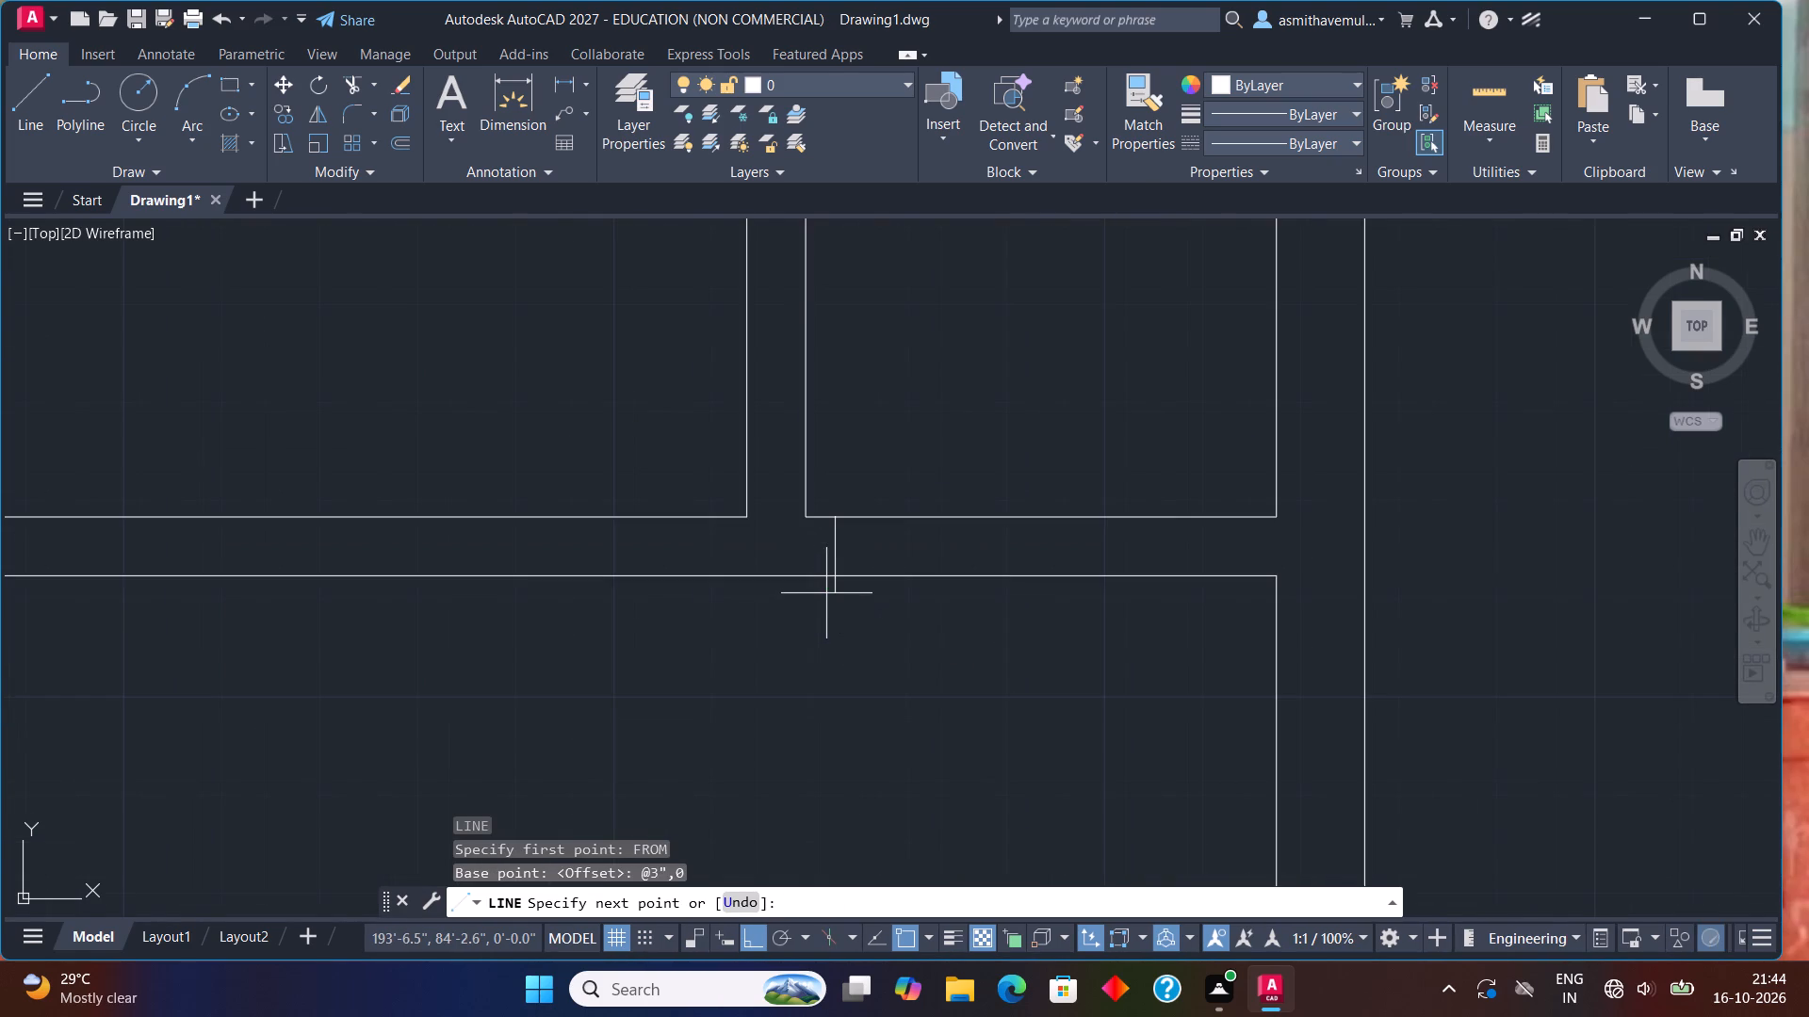
{"action": "left_click", "coordinate": [840, 581]}
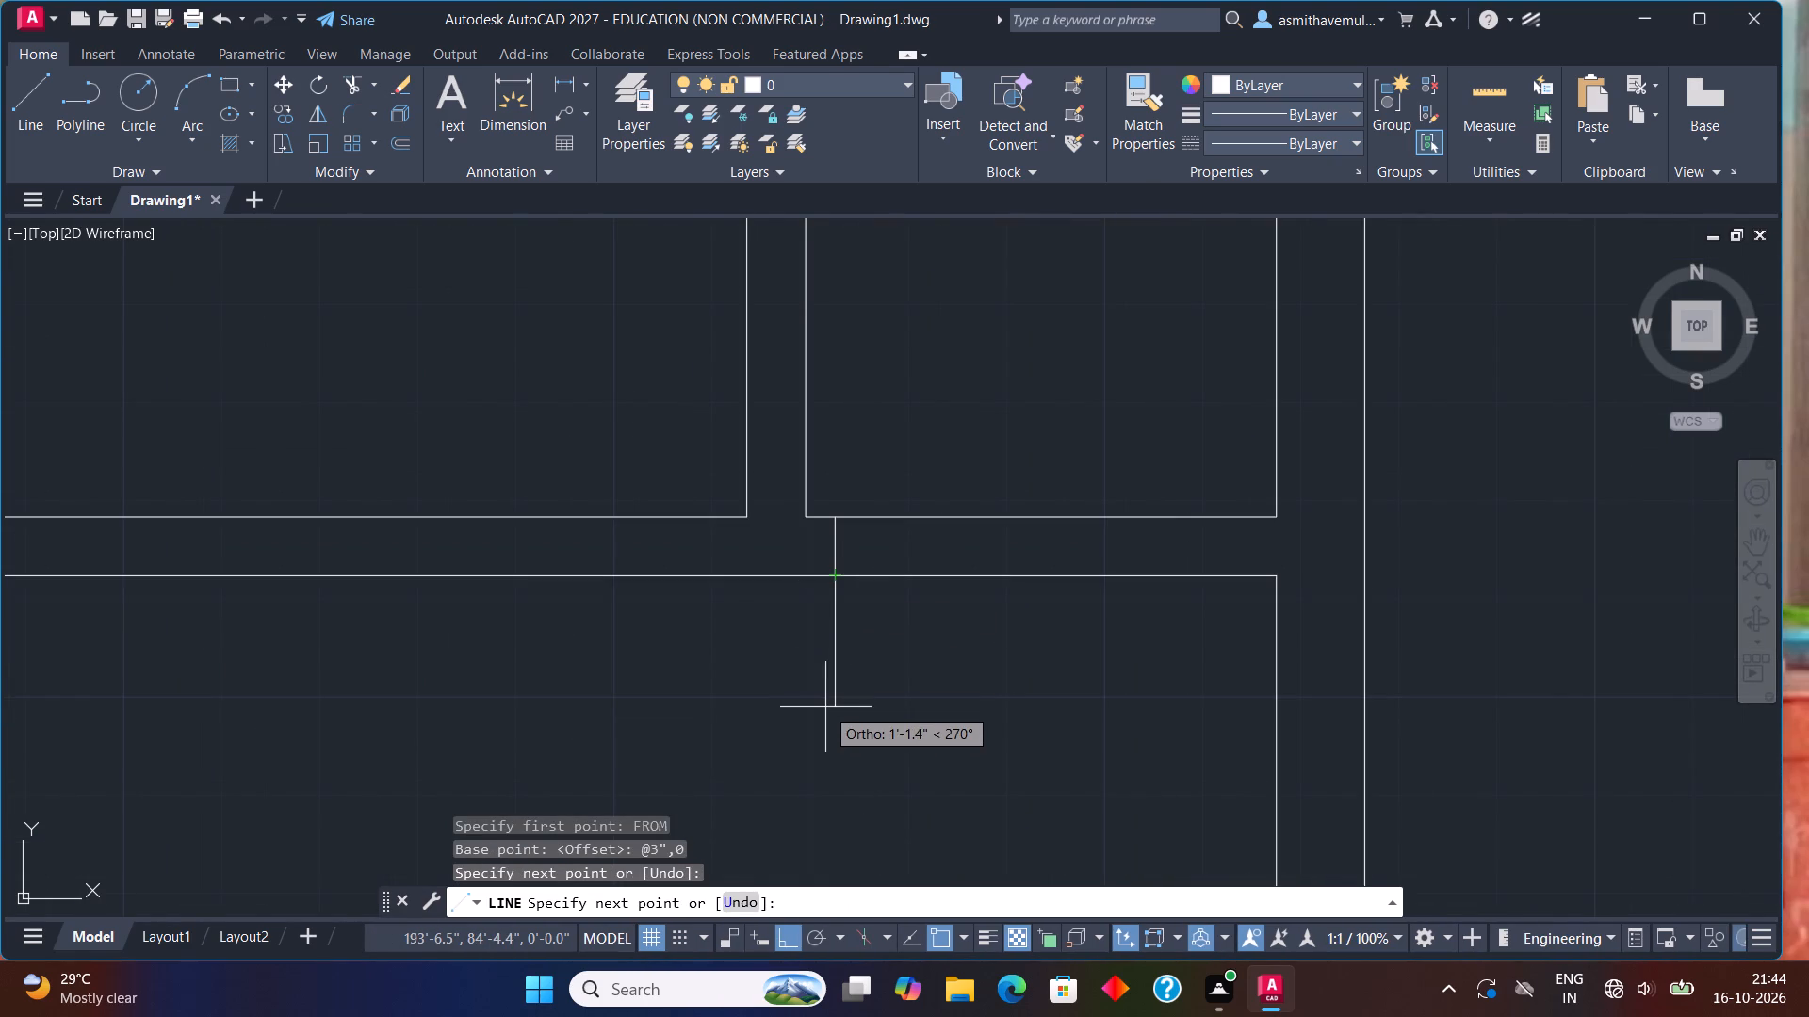
{"action": "key", "text": "Escape"}
Offset the jamb line in the northeast room's south partition 3" to the east.
{"action": "key", "text": "o"}
{"action": "key", "text": "Return"}
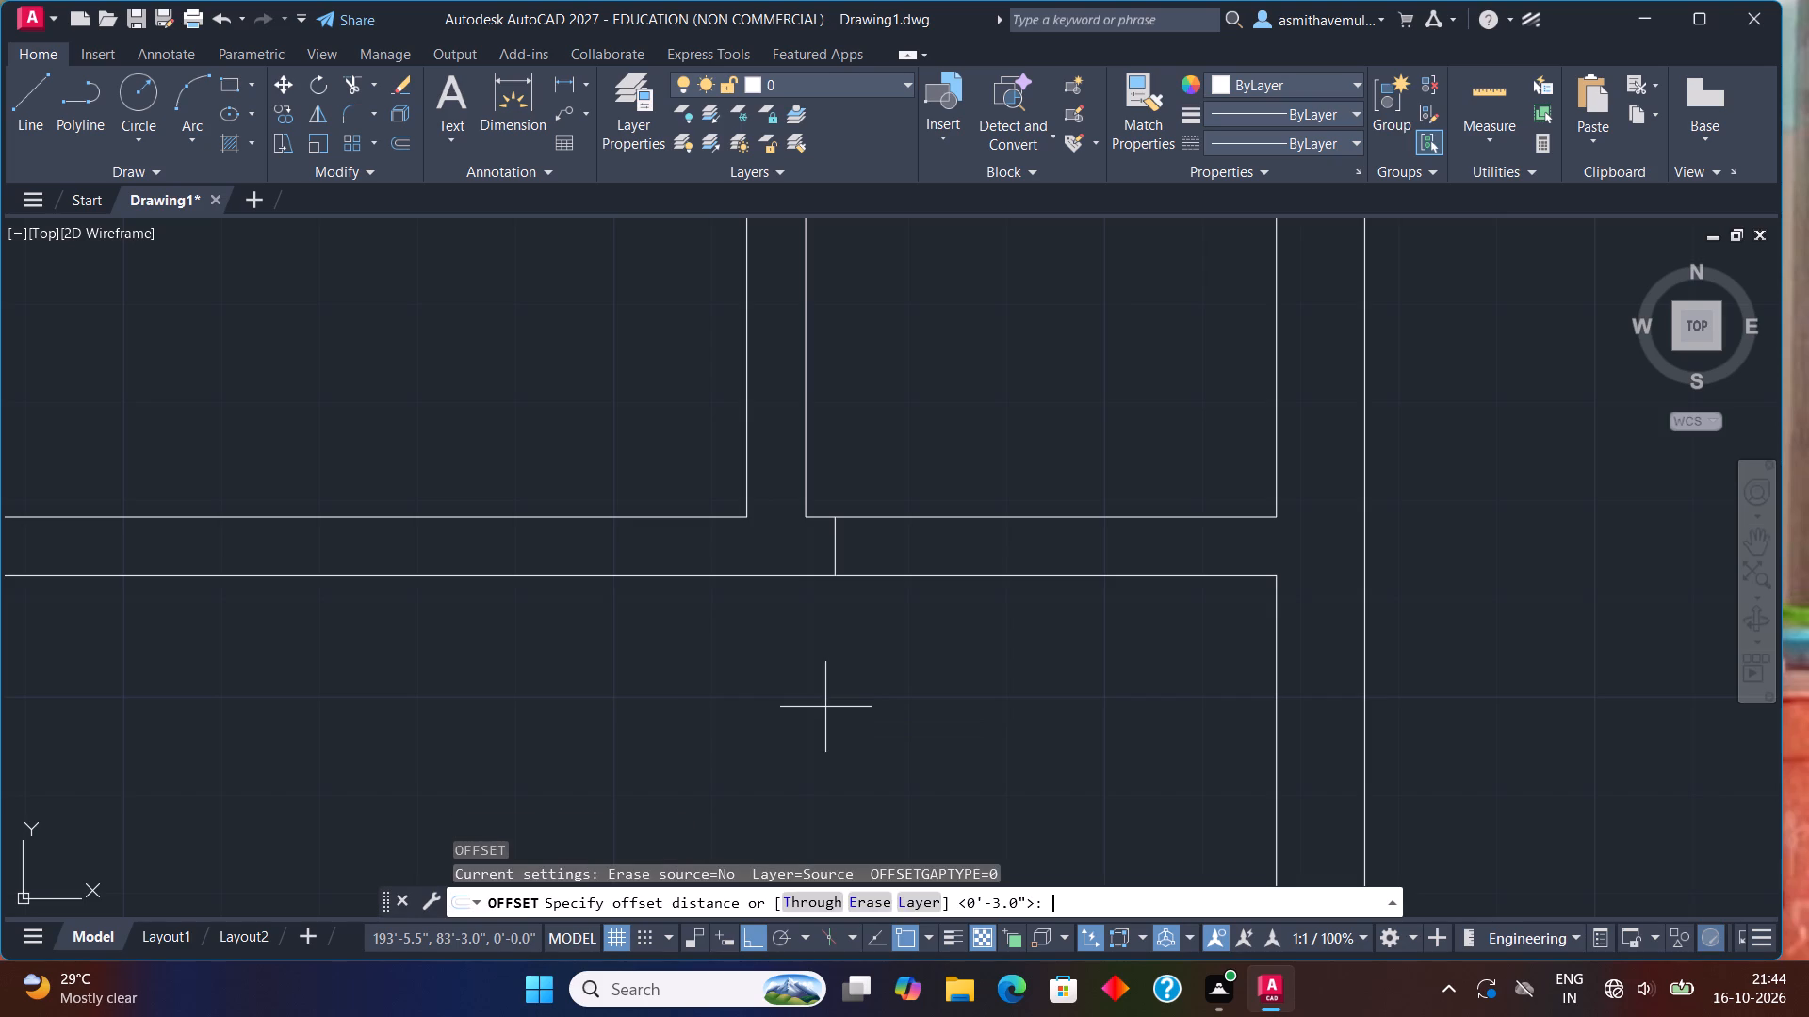
{"action": "key", "text": "3"}
{"action": "key", "text": "shift+quotedbl"}
{"action": "key", "text": "Return"}
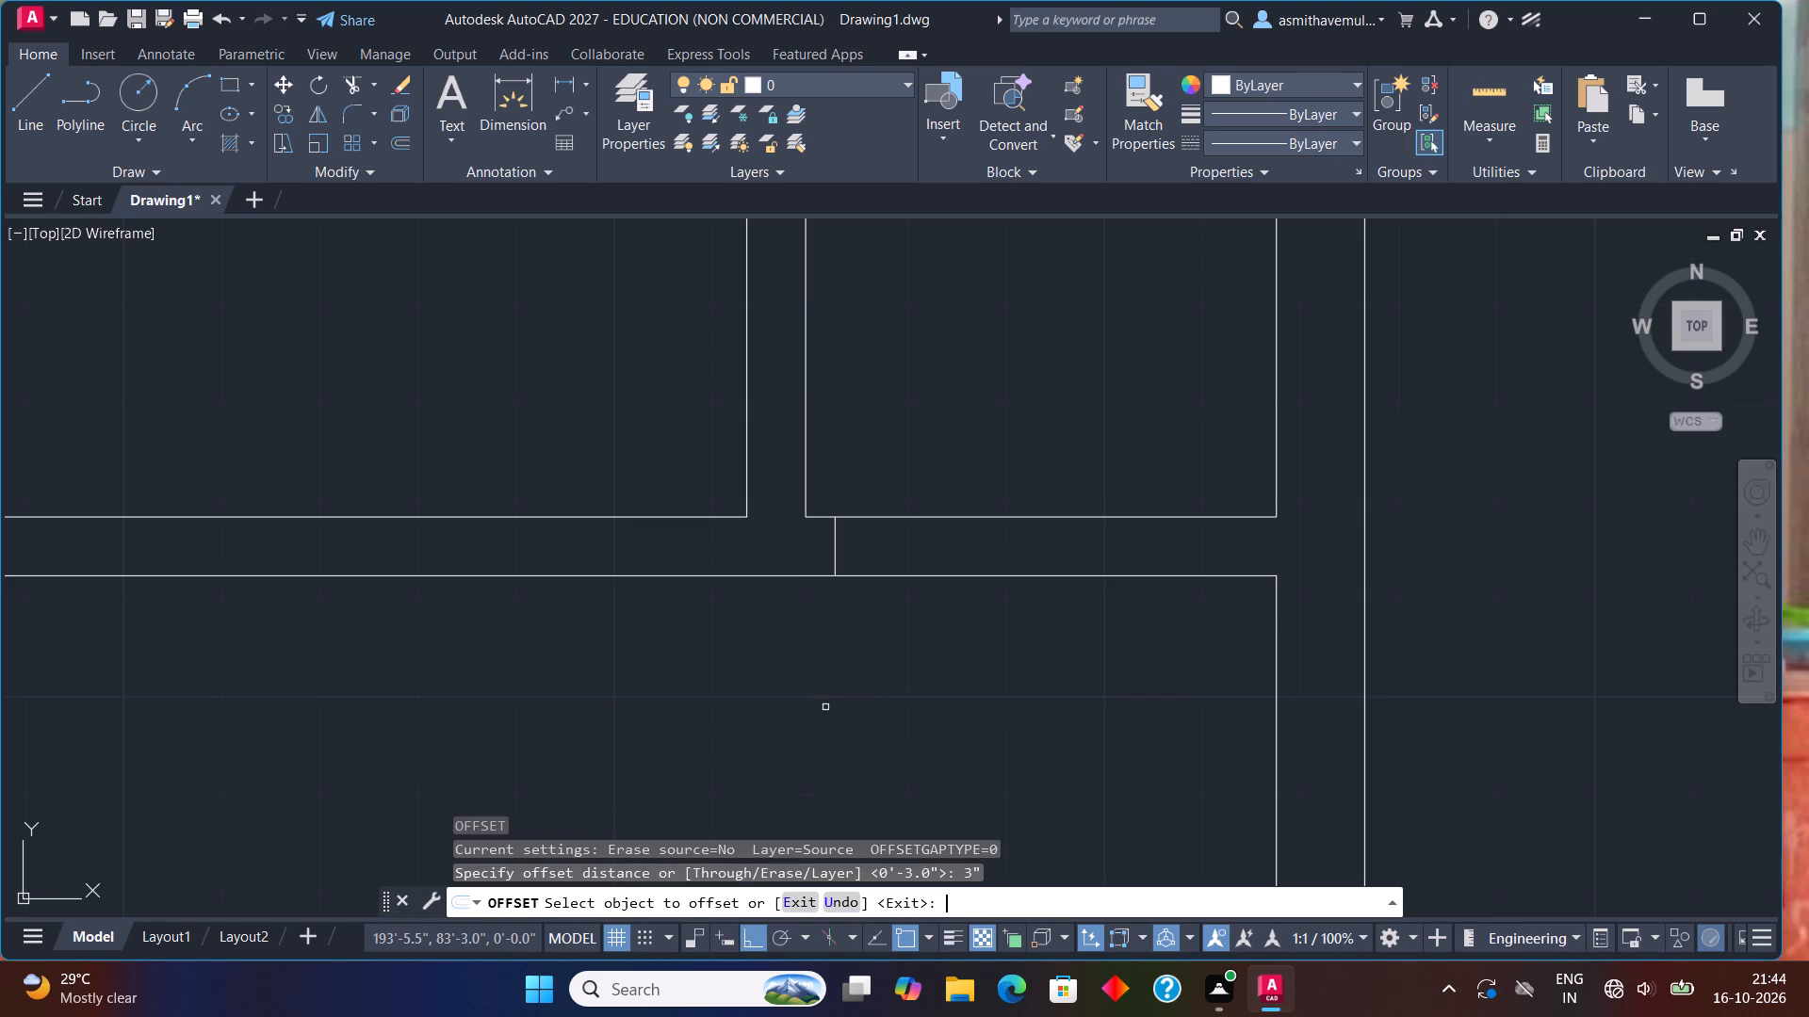
{"action": "left_click", "coordinate": [839, 533]}
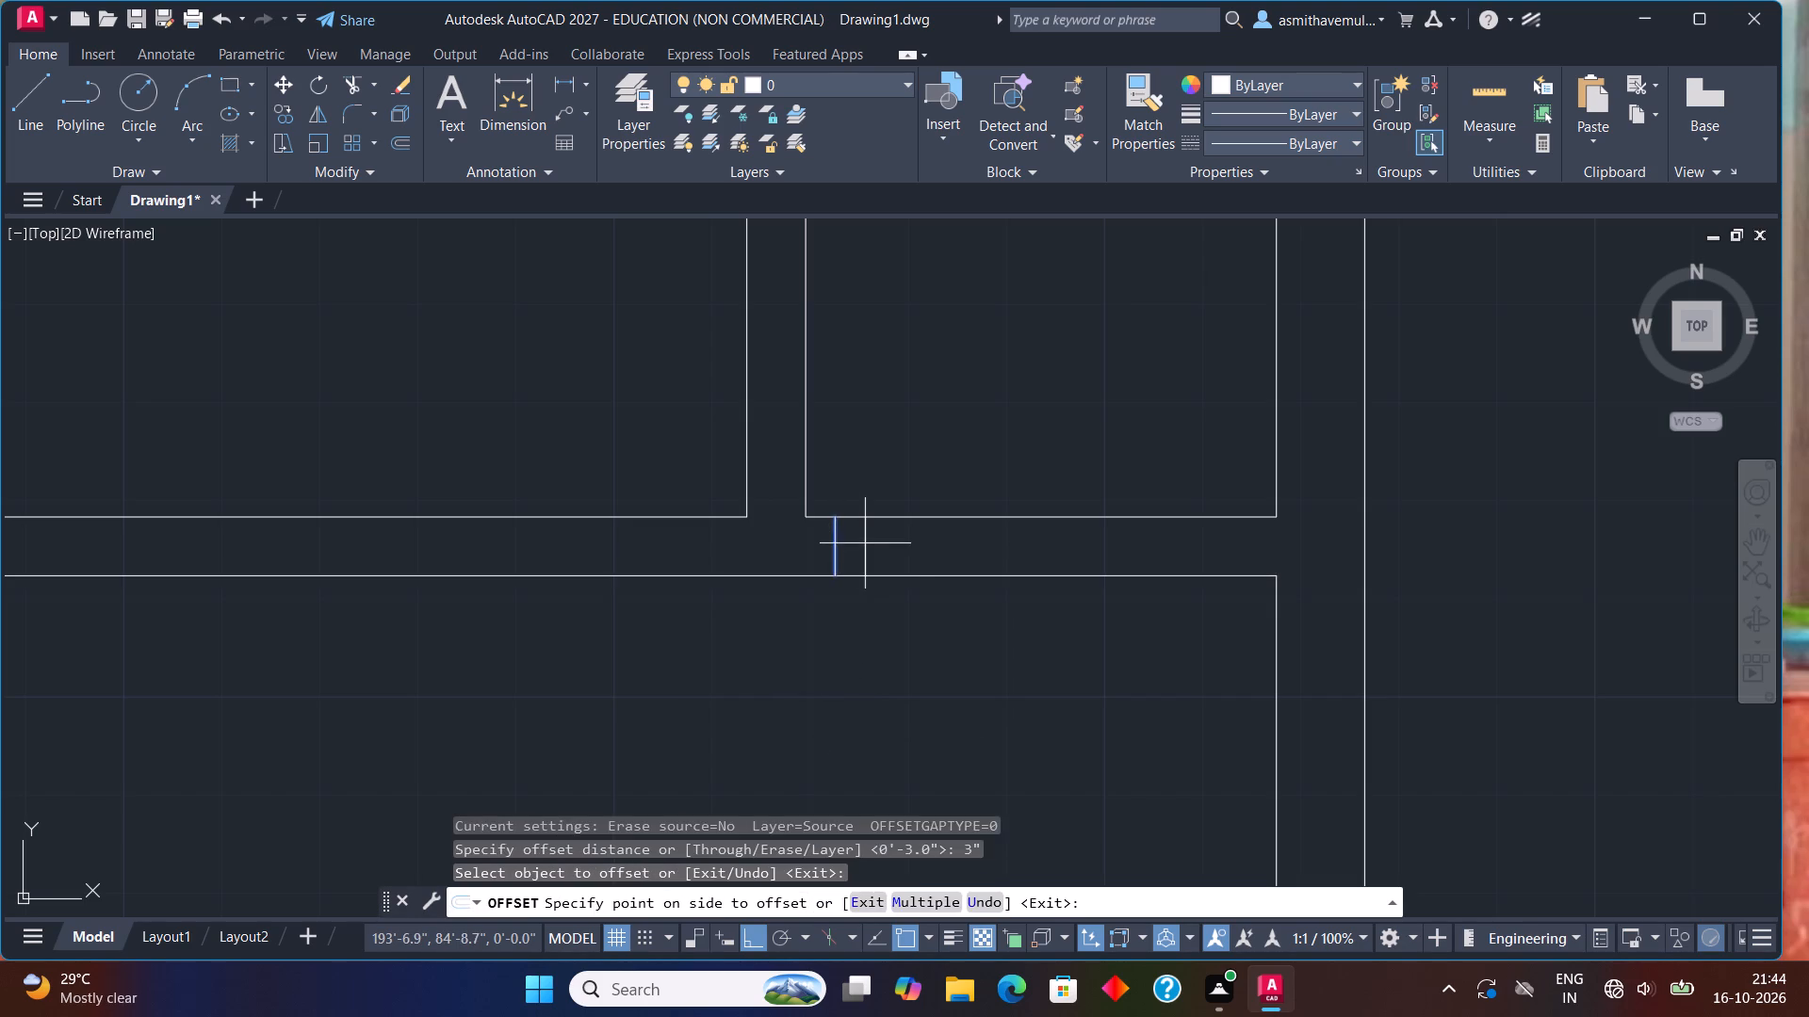
{"action": "left_click", "coordinate": [866, 544]}
{"action": "key", "text": "Escape"}
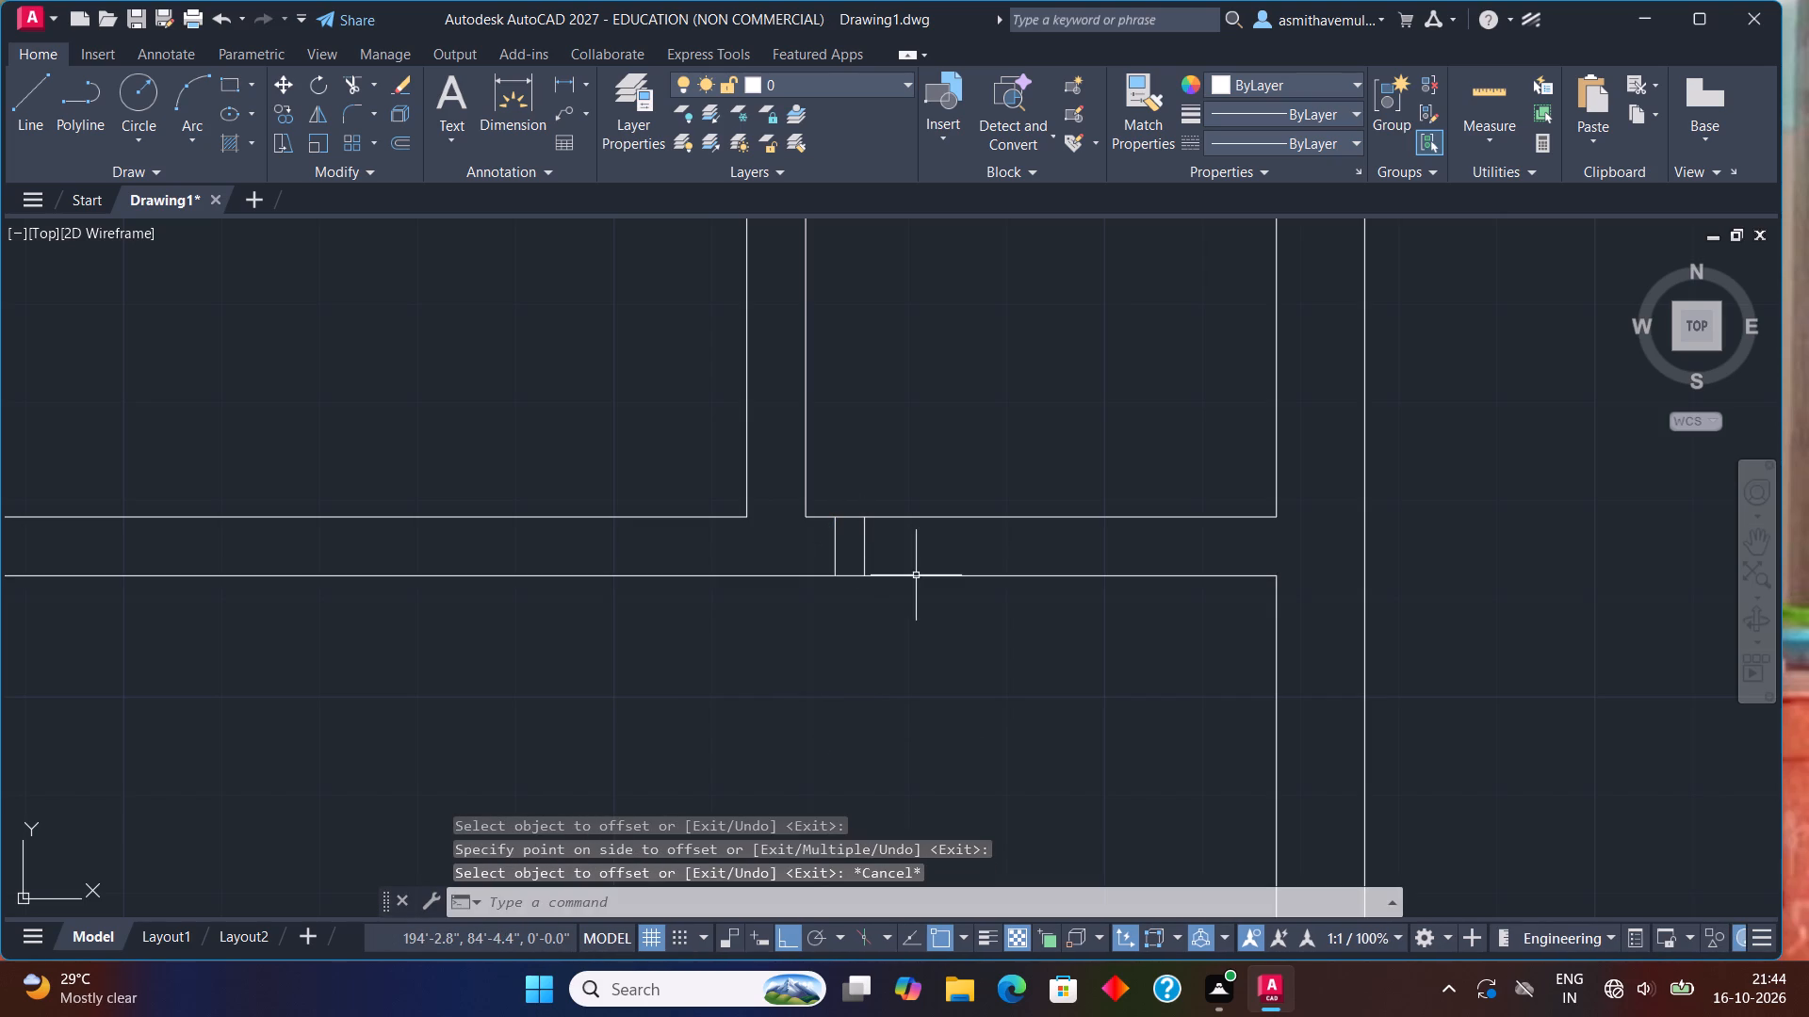
Offset the new jamb line in the northeast room's south partition 3' east to mark the door opening's far side.
{"action": "type", "text": "O'"}
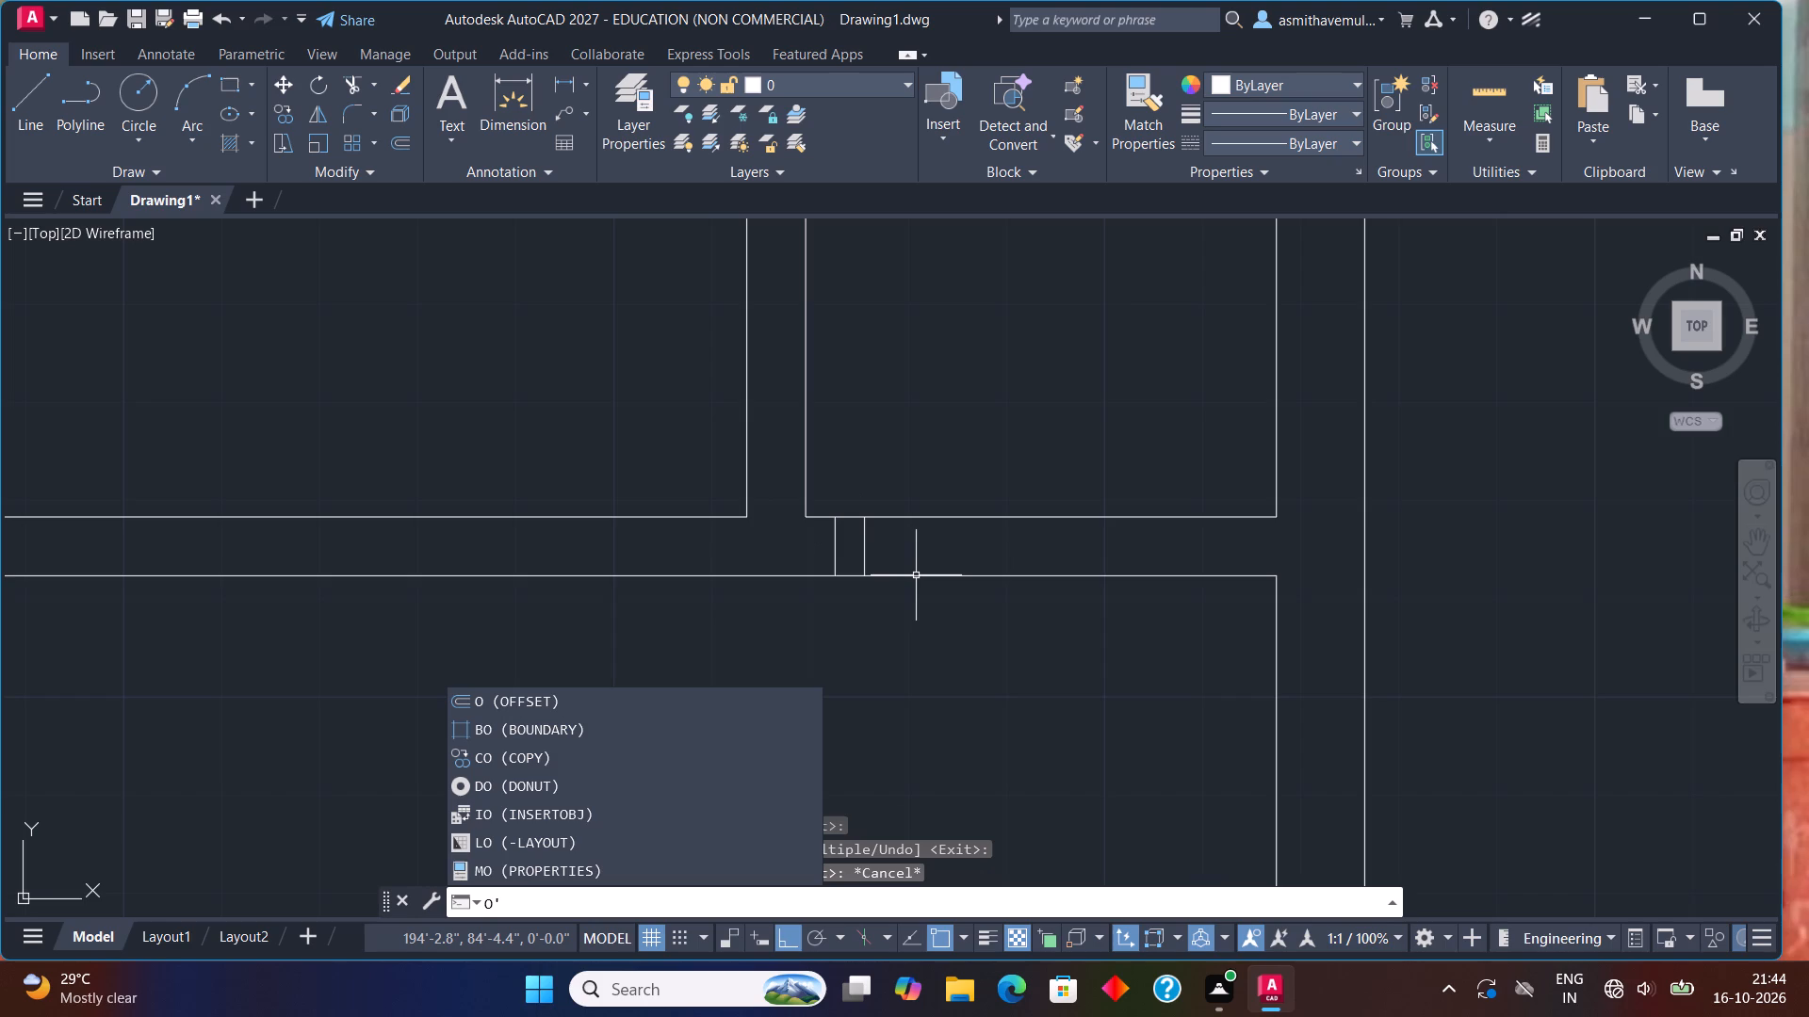
{"action": "key", "text": "BackSpace"}
{"action": "key", "text": "Return"}
{"action": "type", "text": "3'"}
{"action": "key", "text": "Return"}
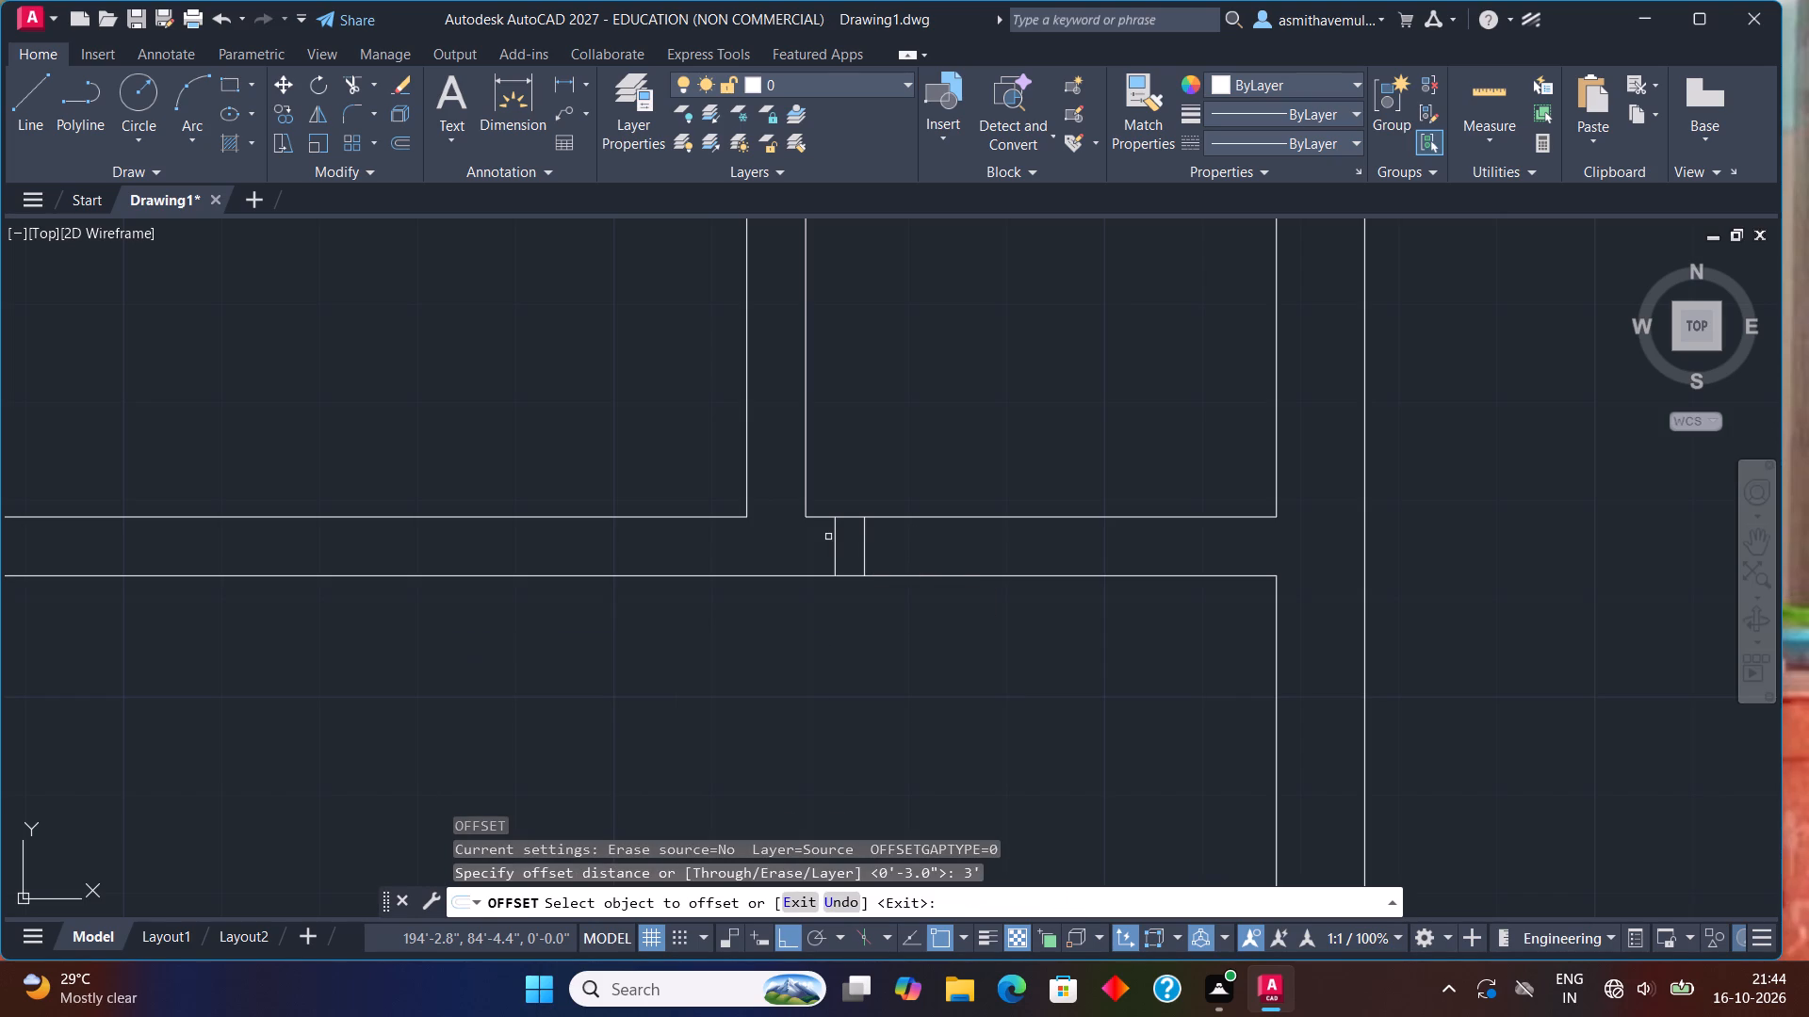
{"action": "left_click", "coordinate": [866, 544]}
{"action": "left_click", "coordinate": [904, 545]}
{"action": "key", "text": "Escape"}
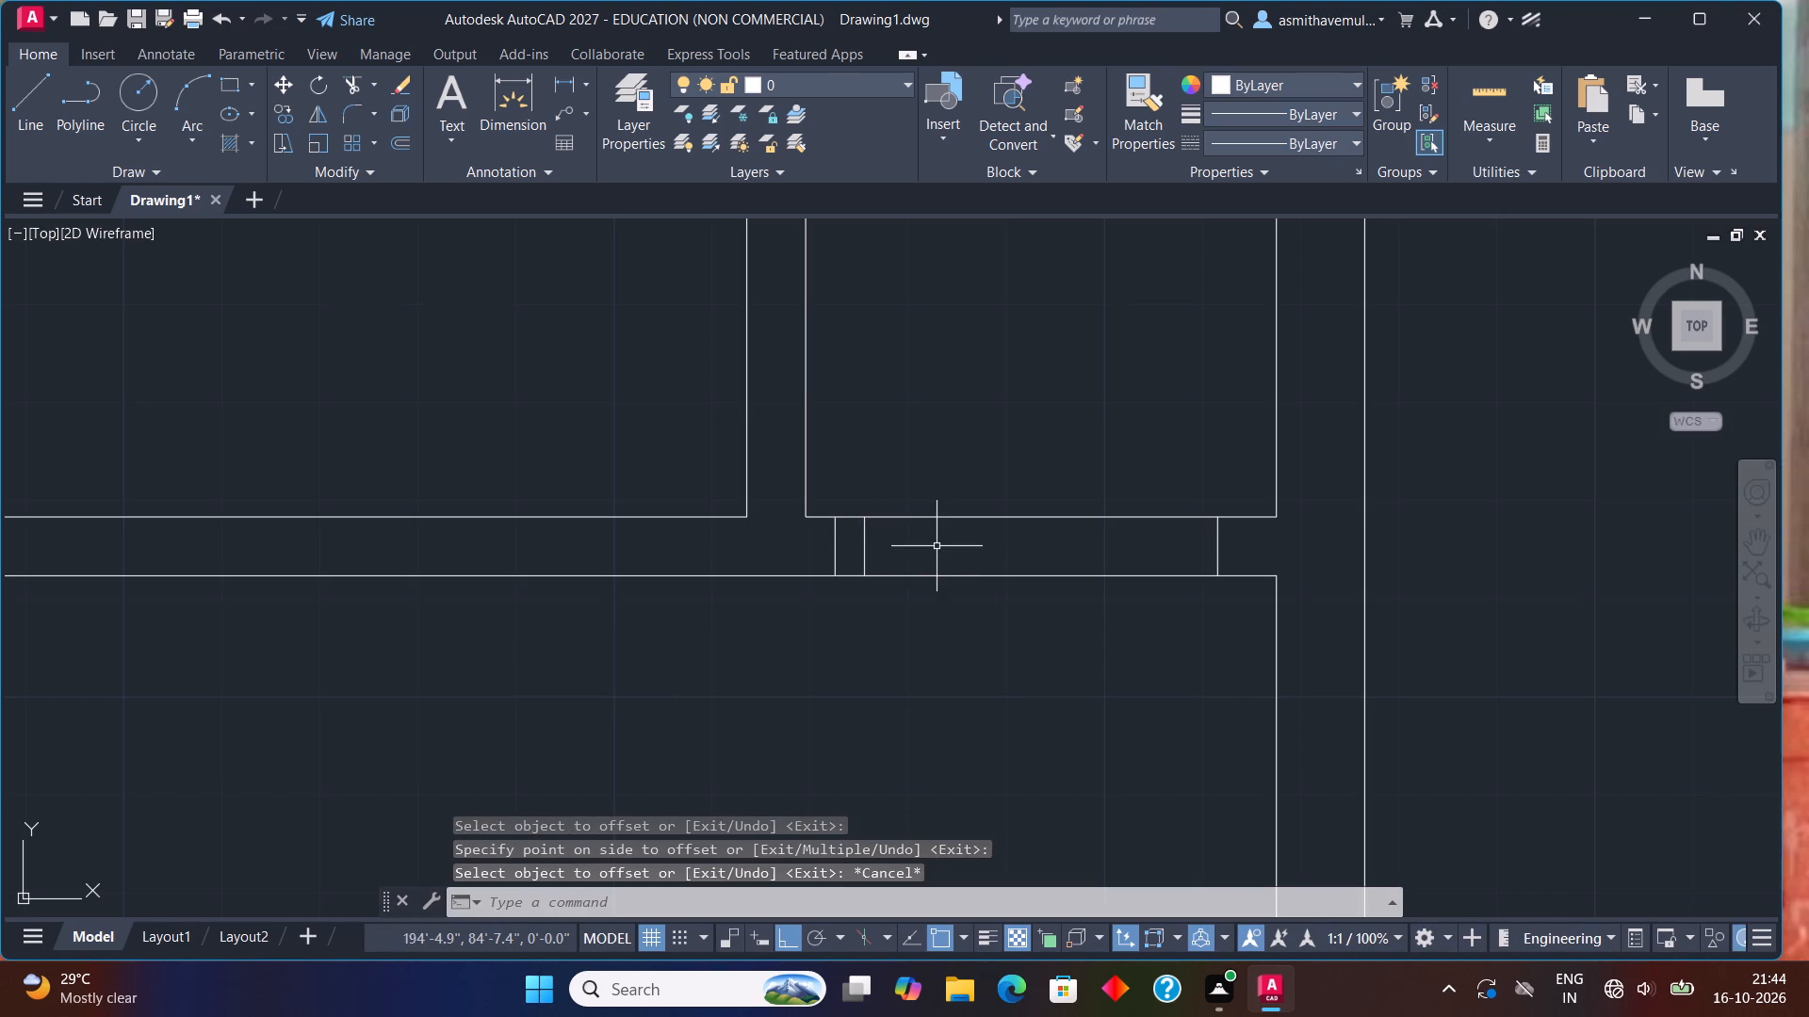
Offset the door opening's far-side jamb line in the northeast room's south partition 3" to the east.
{"action": "key", "text": "o"}
{"action": "key", "text": "Return"}
{"action": "key", "text": "3"}
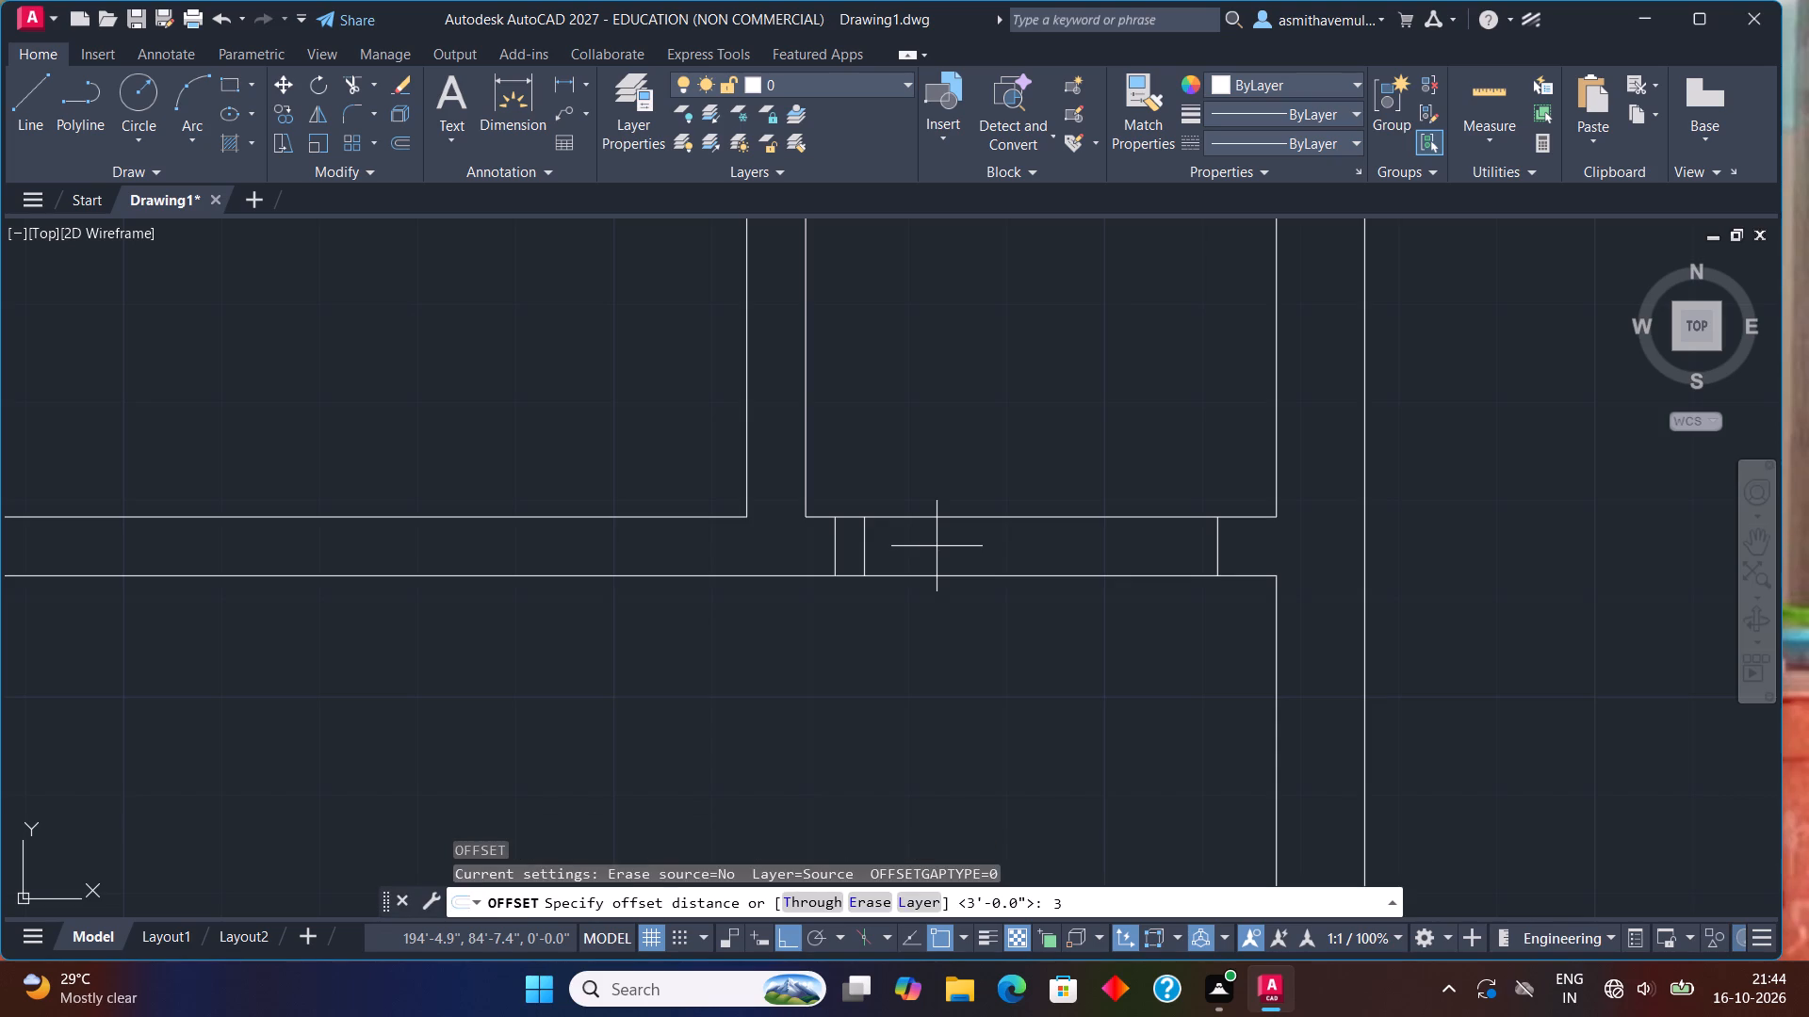
{"action": "key", "text": "shift+quotedbl"}
{"action": "key", "text": "Return"}
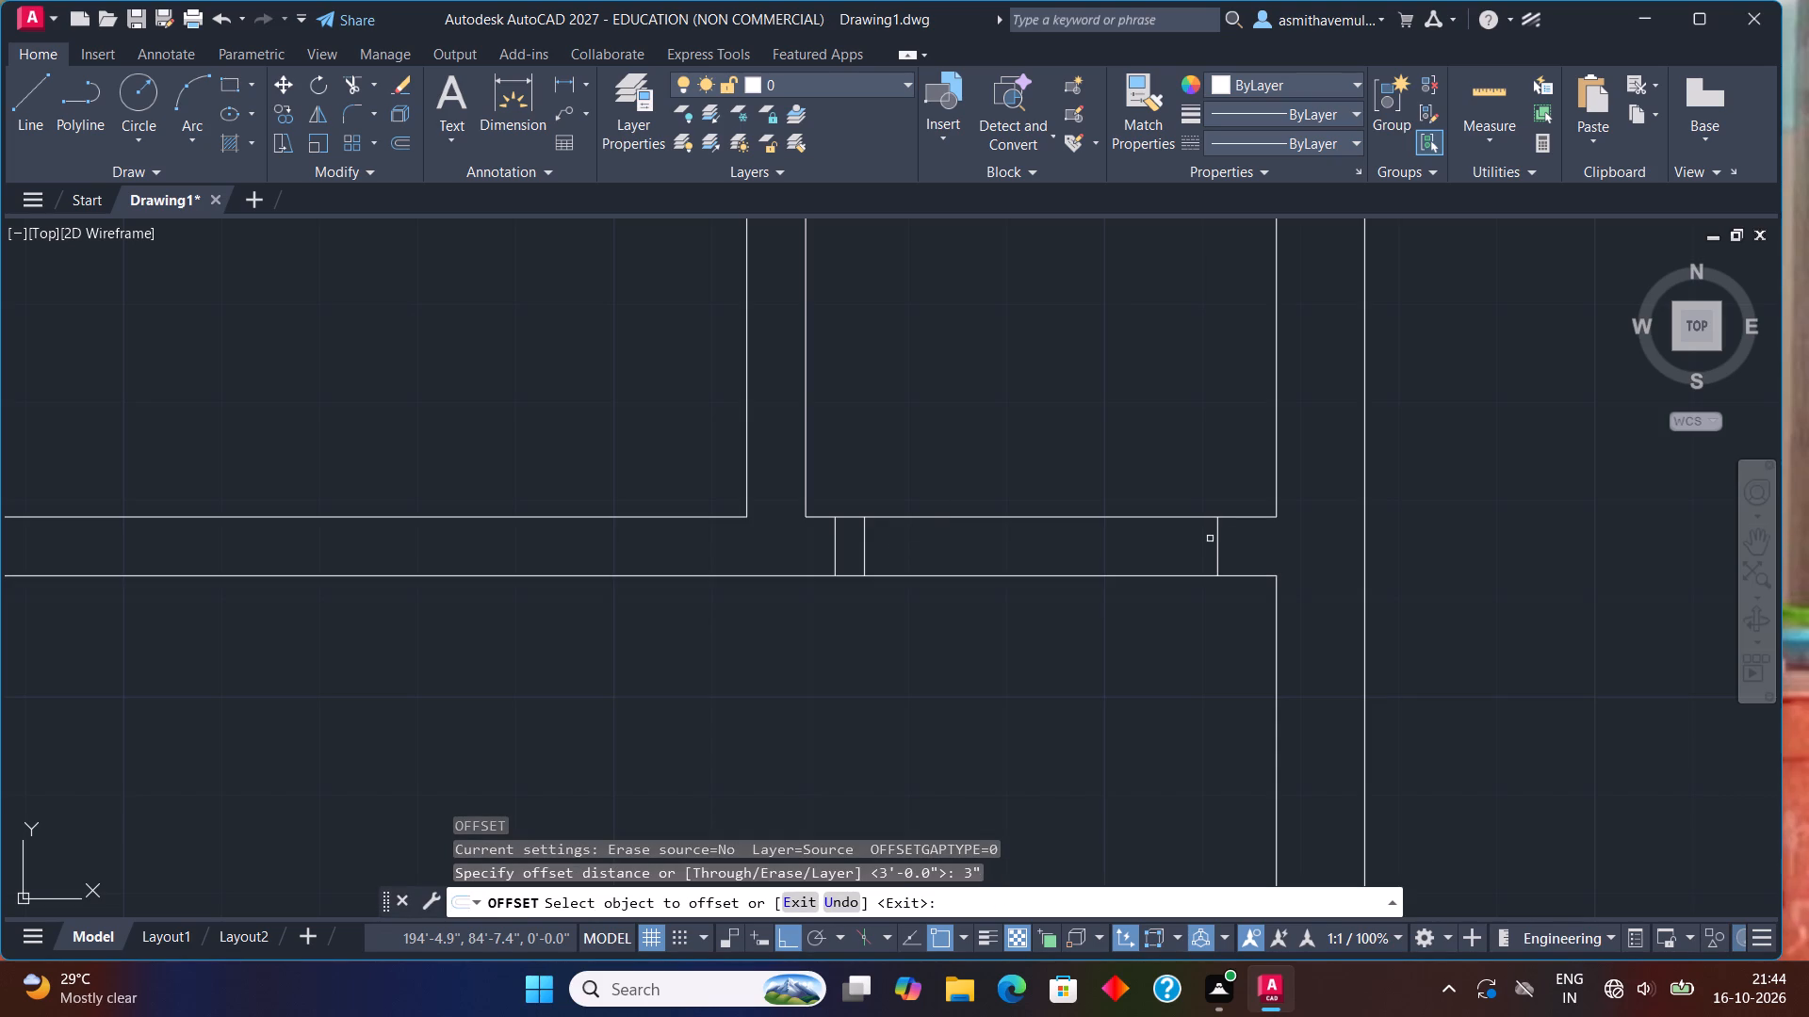
{"action": "left_click", "coordinate": [1217, 542]}
{"action": "left_click", "coordinate": [1244, 545]}
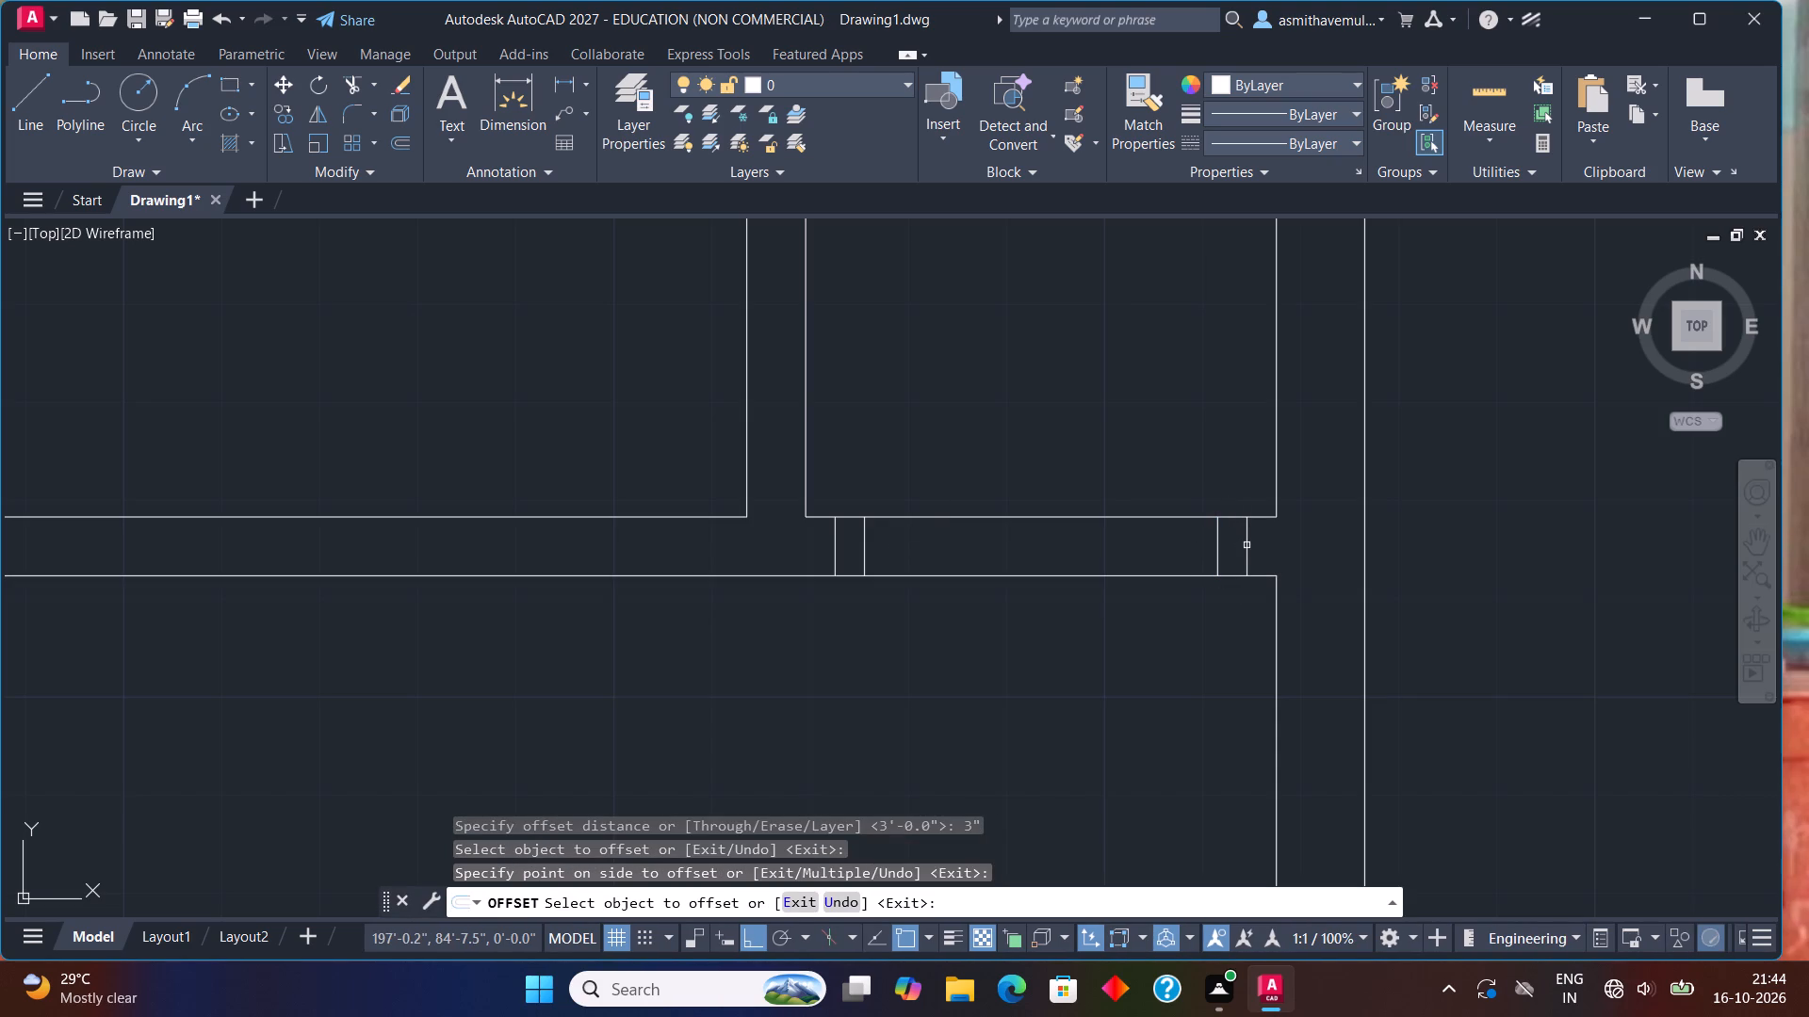
{"action": "key", "text": "Escape"}
Trim both partition lines between the two inner jamb lines to open the narrow northeast room's south doorway.
{"action": "type", "text": "TRIM"}
{"action": "key", "text": "Return"}
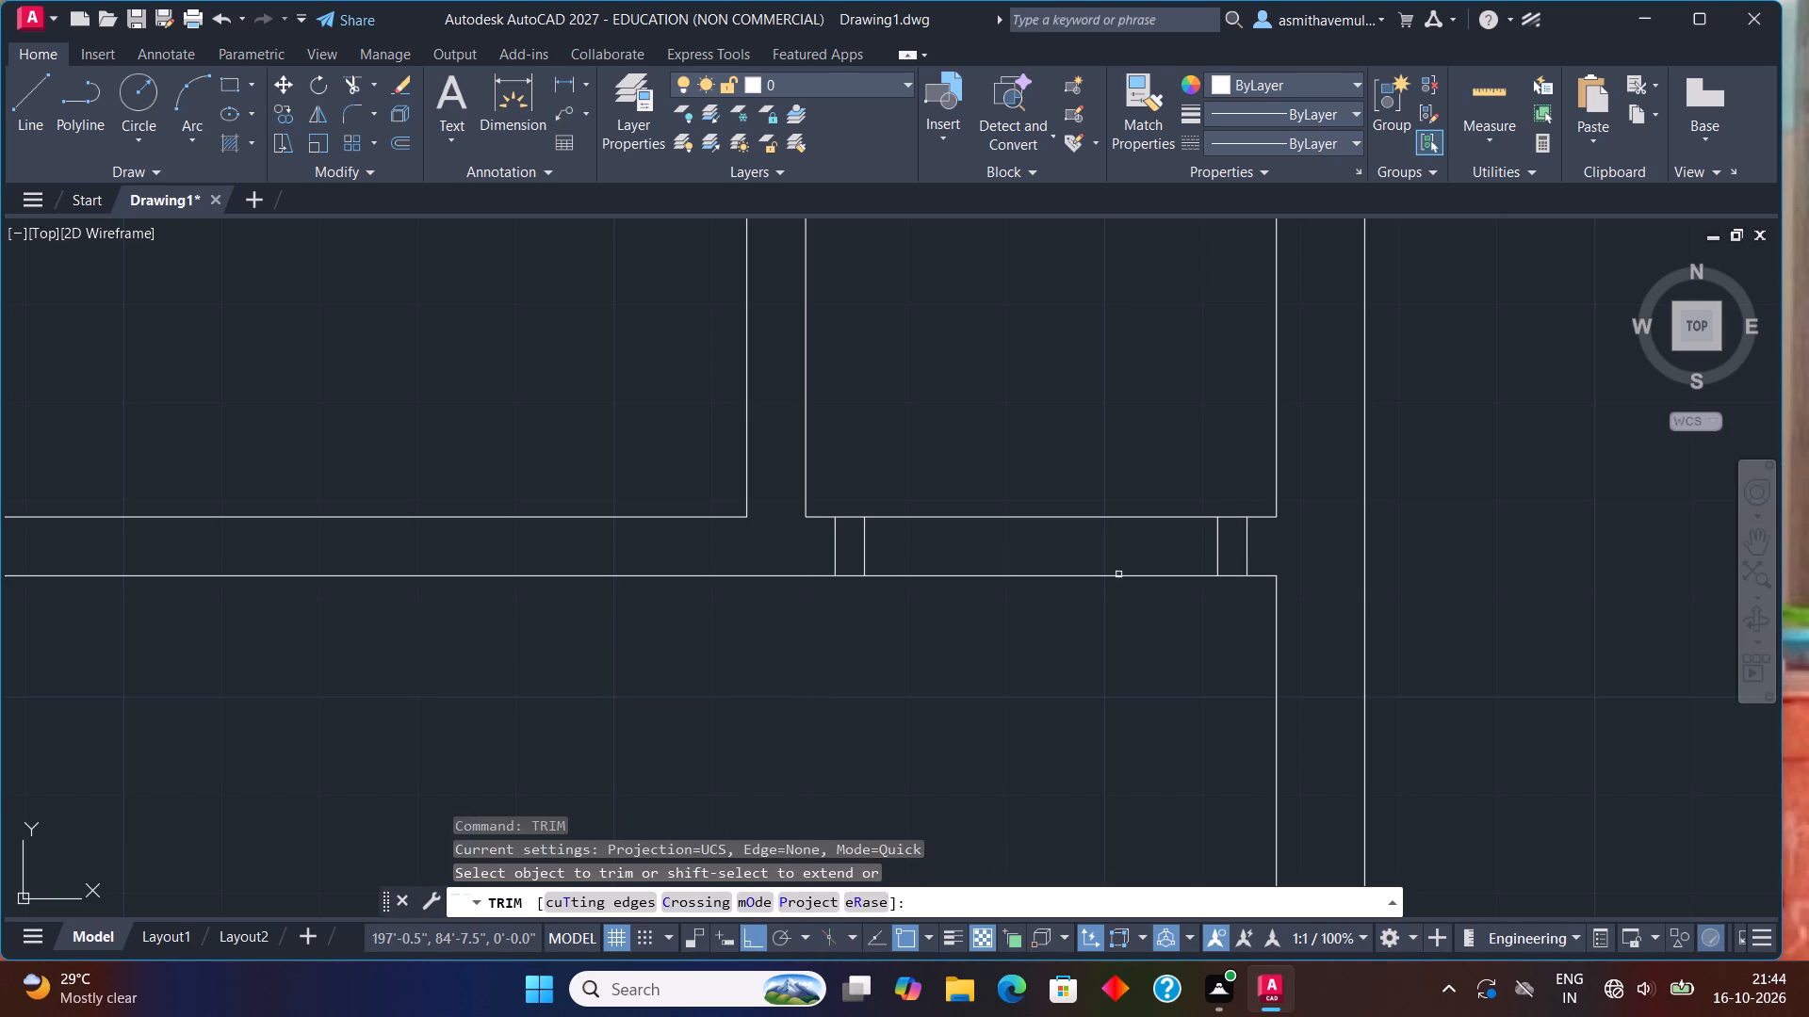
{"action": "left_click_drag", "start_coordinate": [914, 651], "coordinate": [972, 501]}
{"action": "key", "text": "Escape"}
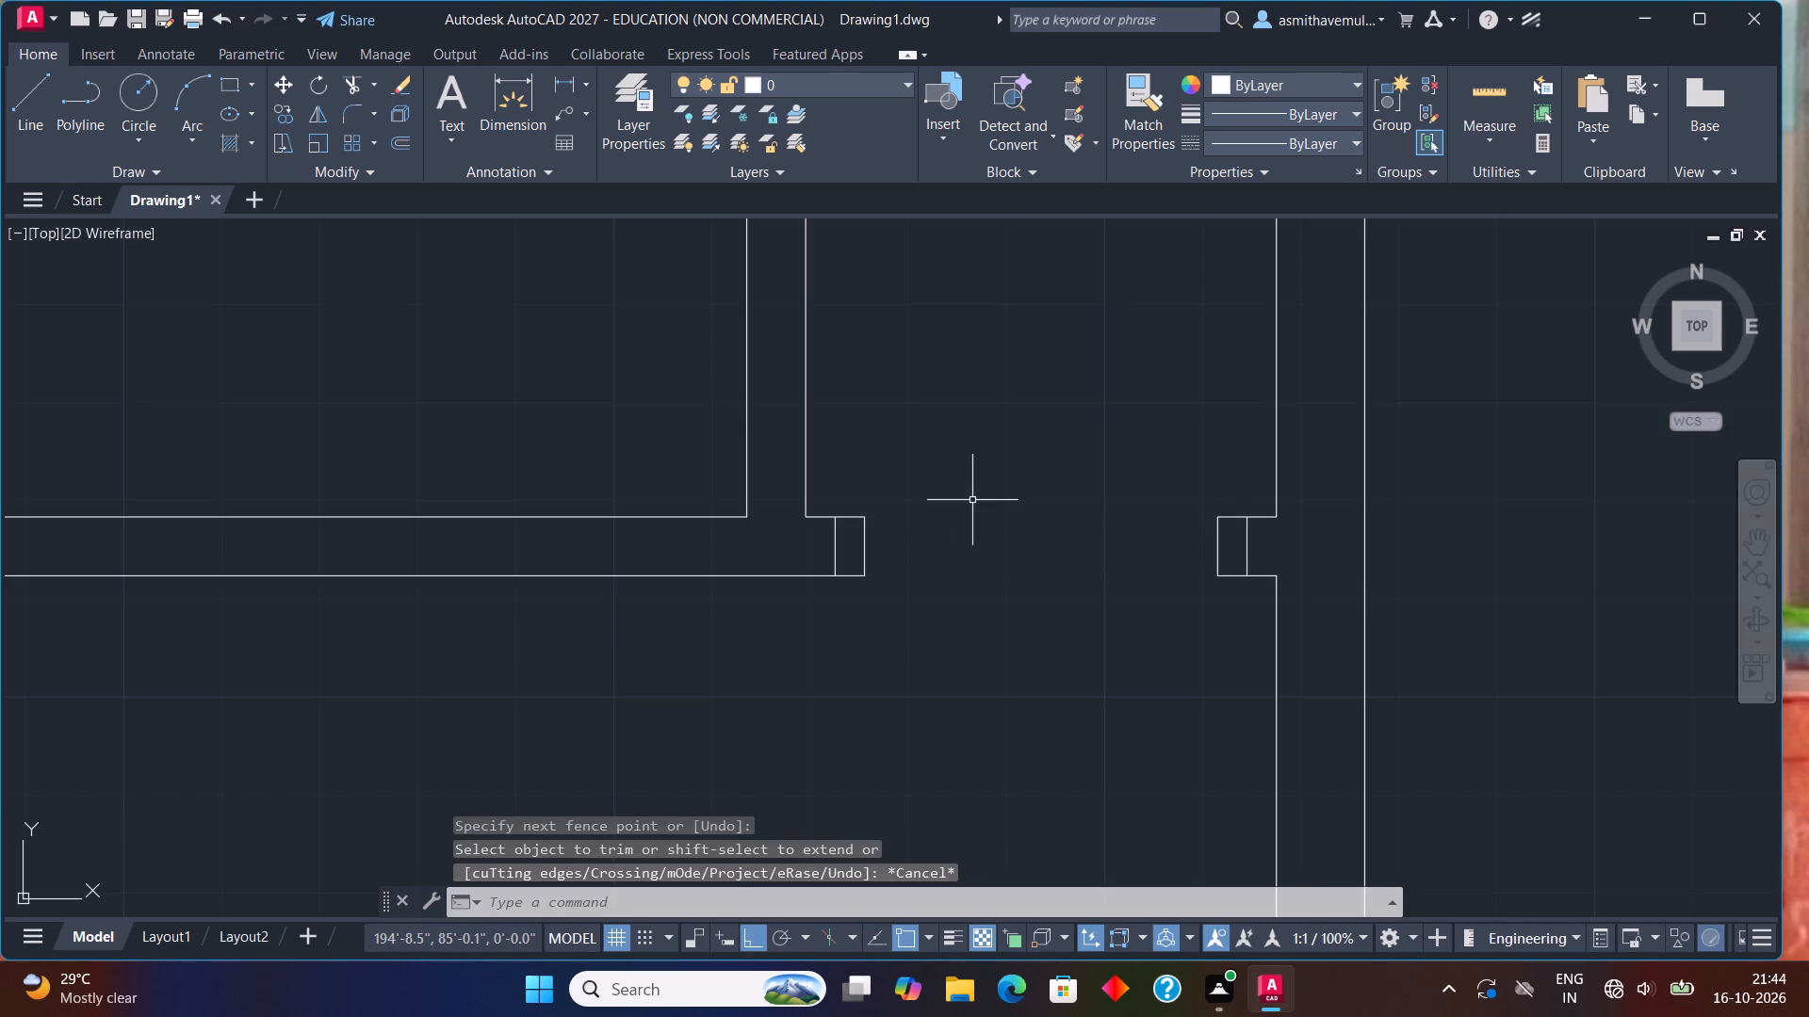
Draw a 3" by 3' rectangular door leaf extending north into the northeast room from the west jamb's inner north corner.
{"action": "type", "text": "REC"}
{"action": "key", "text": "Return"}
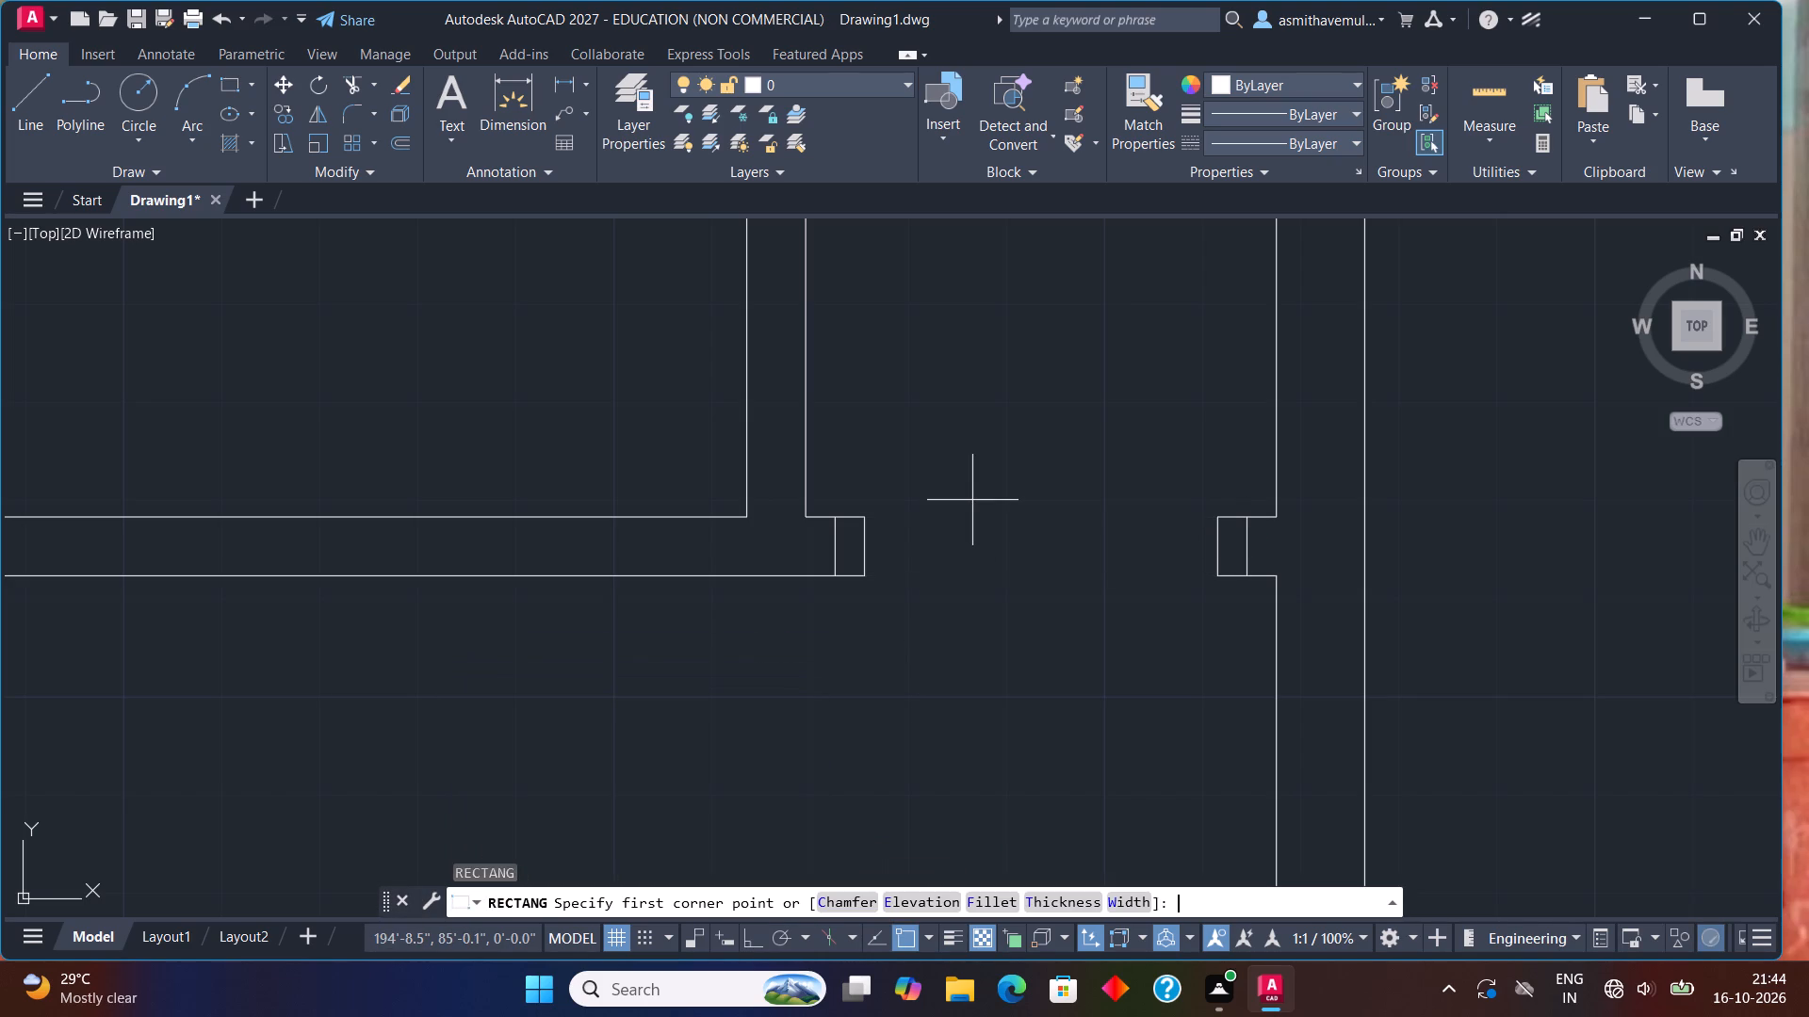
{"action": "scroll", "coordinate": [972, 505], "scroll_direction": "down", "scroll_amount": 1}
{"action": "middle_click_drag", "start_coordinate": [972, 506], "coordinate": [850, 640]}
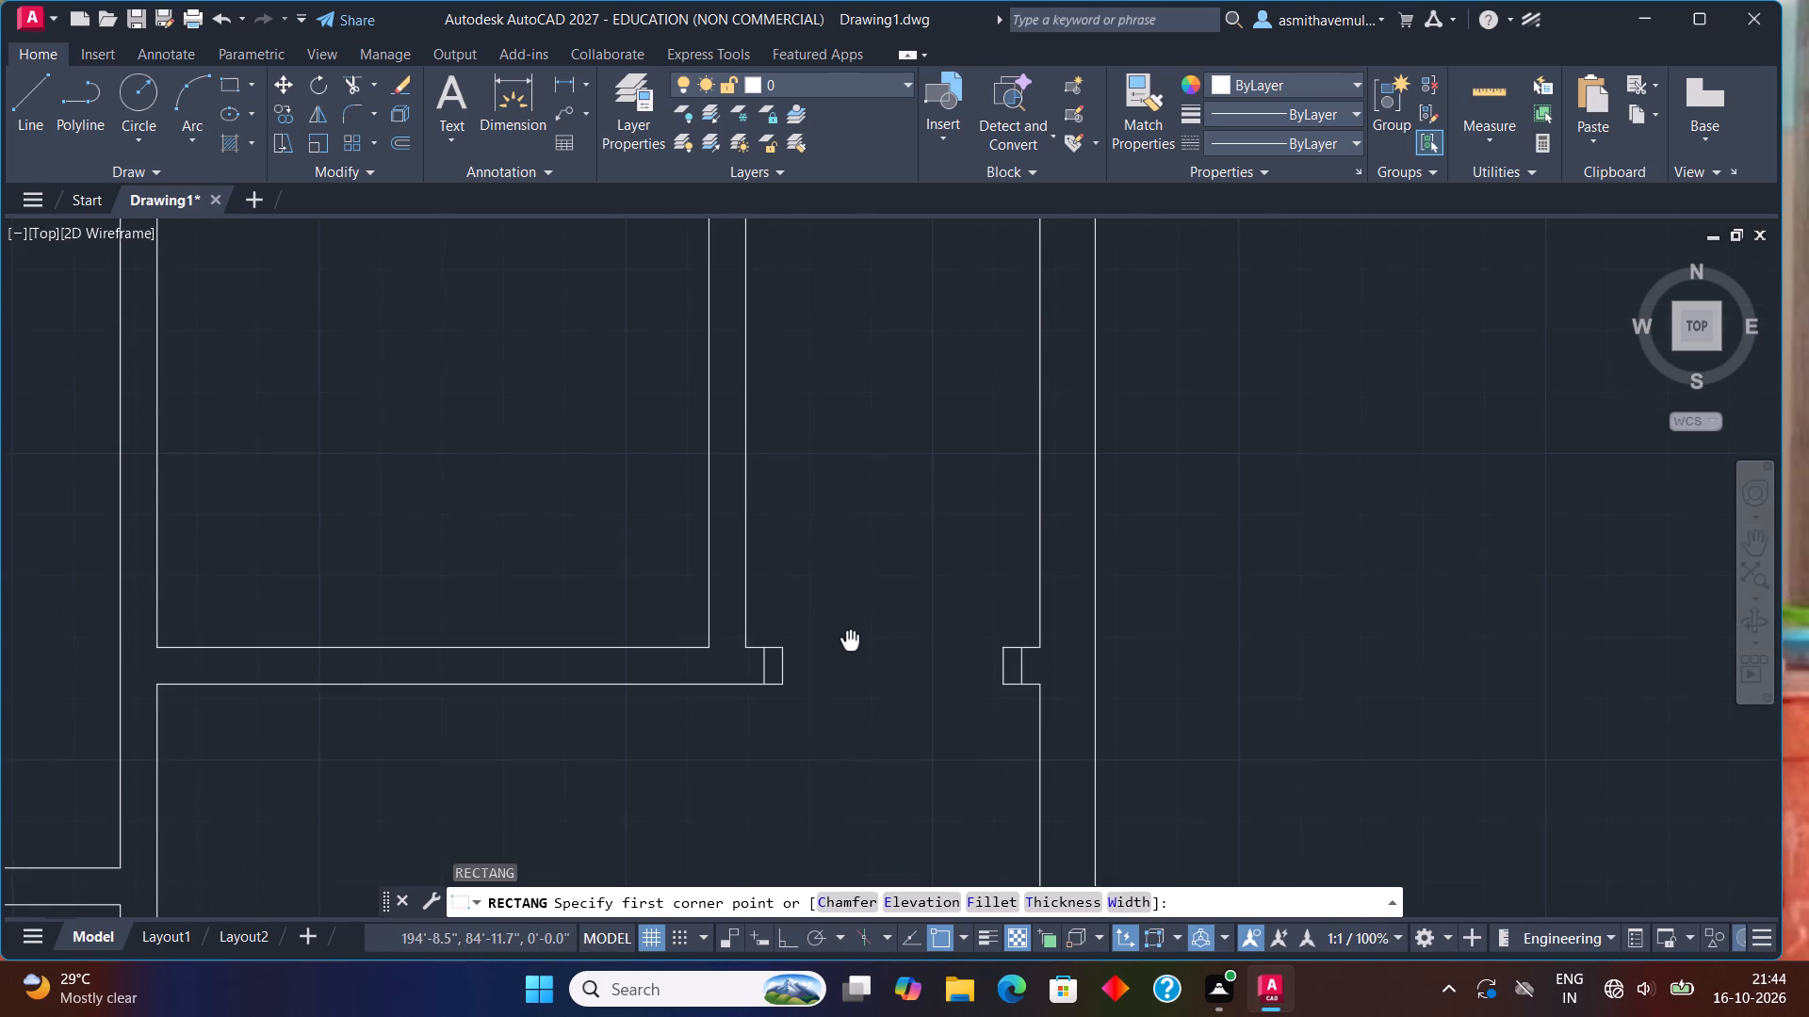
{"action": "middle_click_drag", "start_coordinate": [850, 640], "coordinate": [849, 640]}
{"action": "left_click_drag", "start_coordinate": [786, 650], "coordinate": [818, 622]}
{"action": "key", "text": "d"}
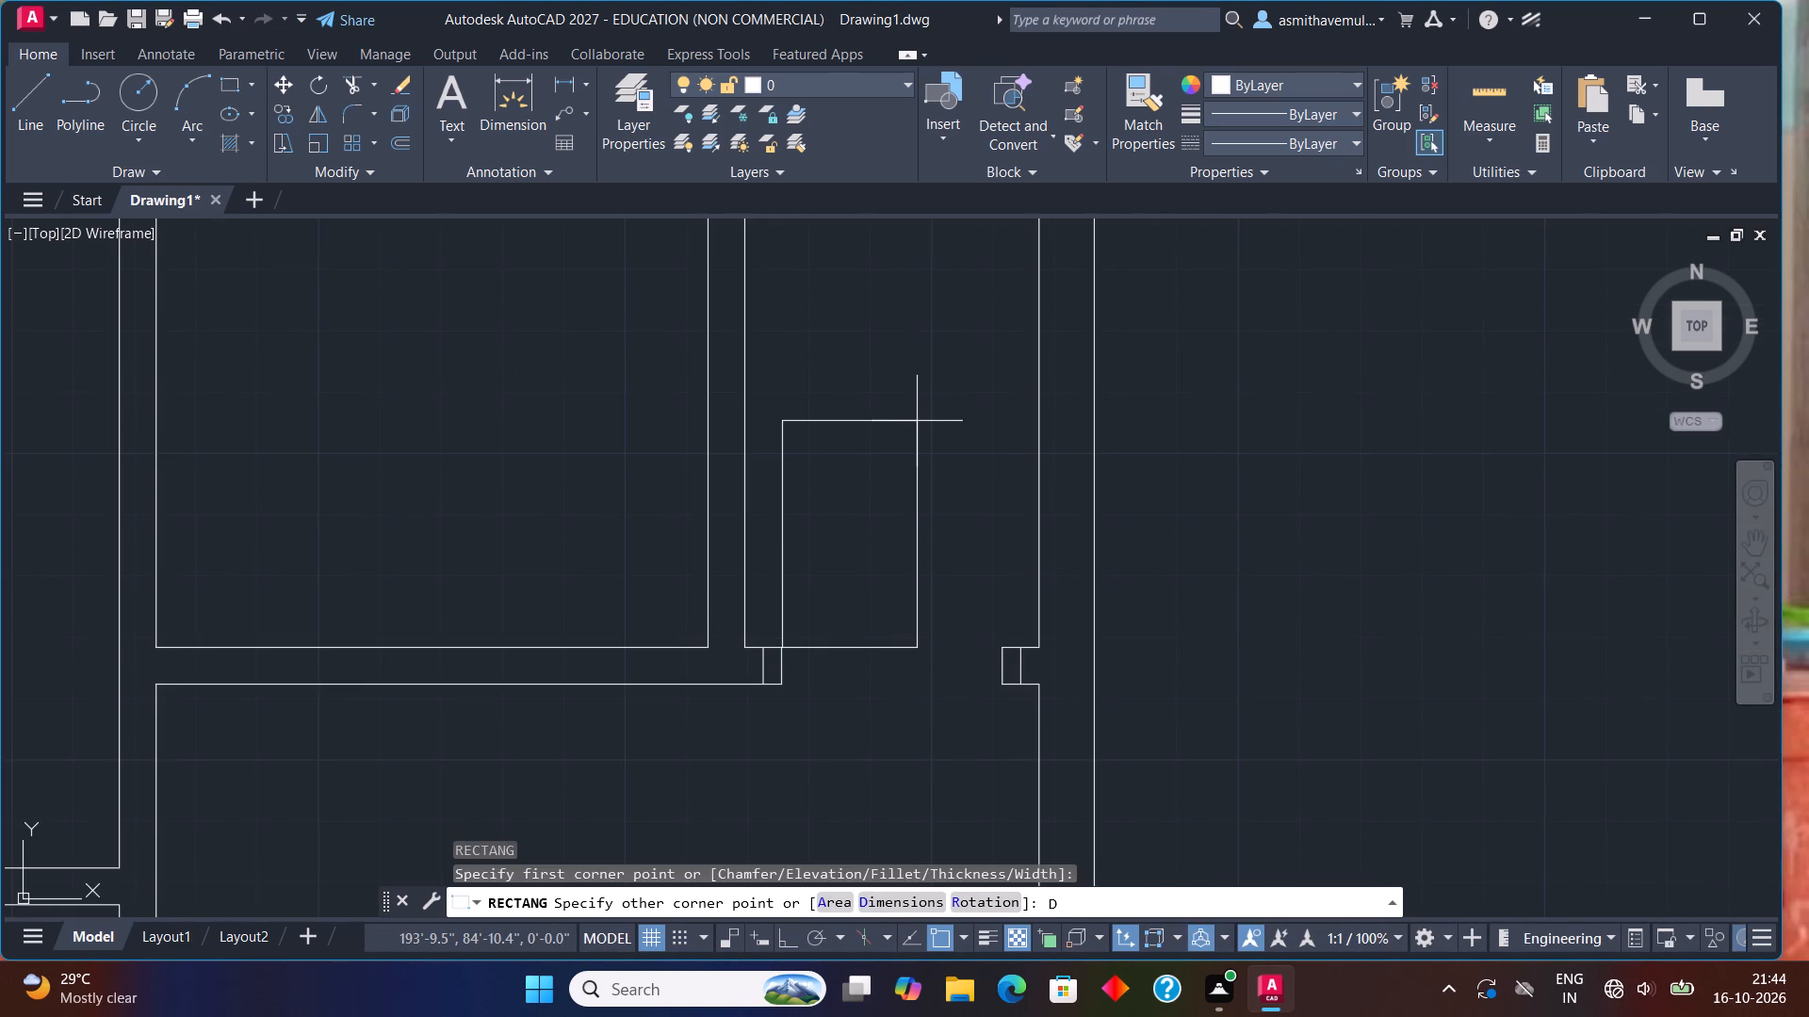
{"action": "key", "text": "Return"}
{"action": "key", "text": "3"}
{"action": "key", "text": "shift+quotedbl"}
{"action": "key", "text": "Return"}
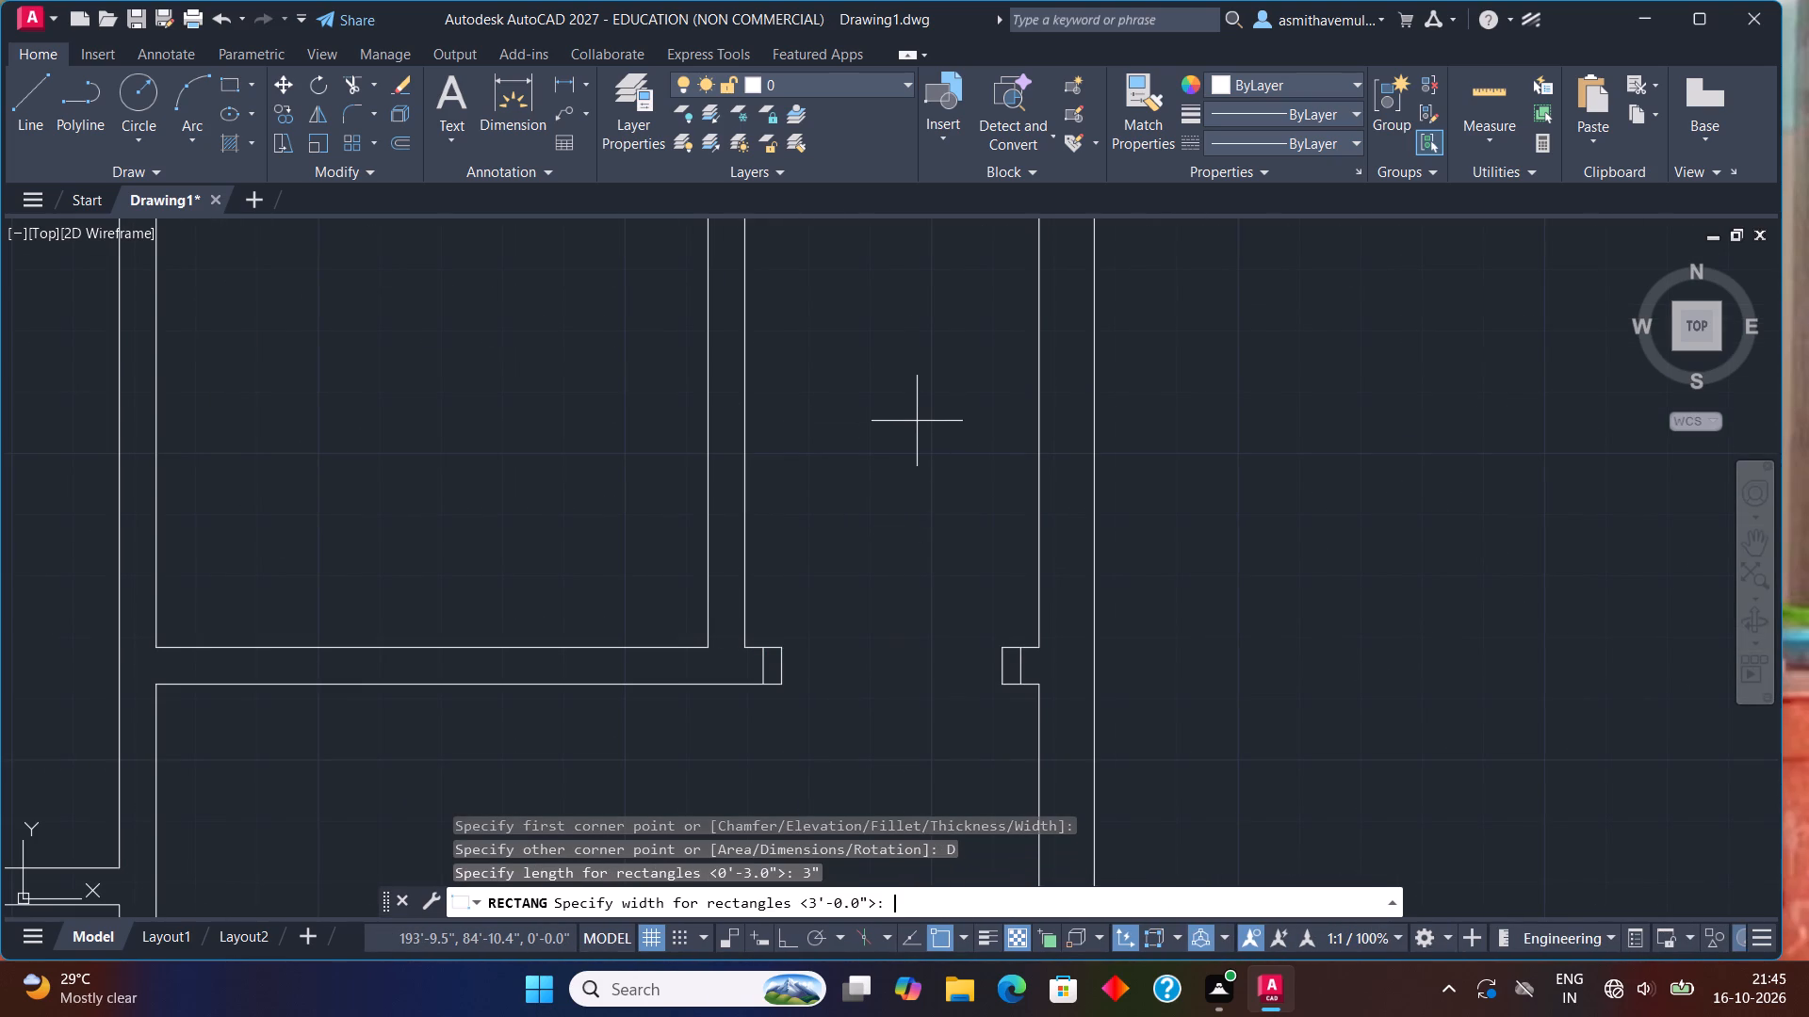
{"action": "type", "text": "3'"}
{"action": "key", "text": "Return"}
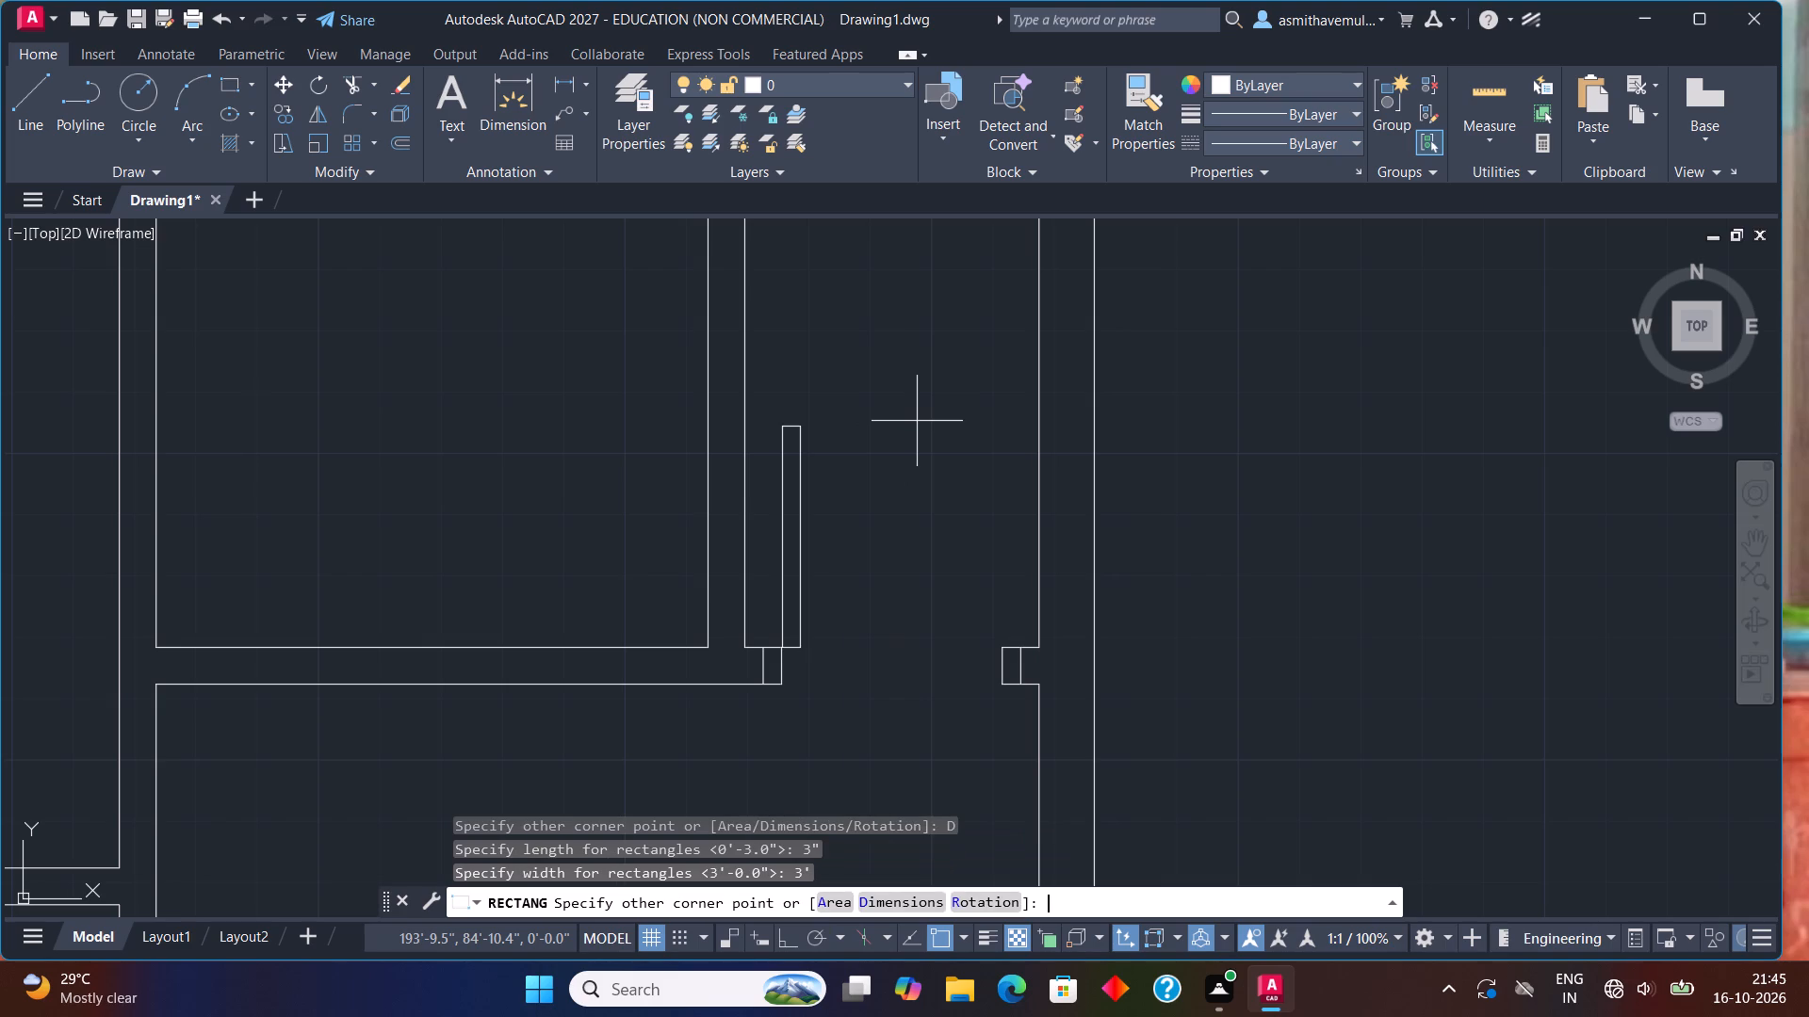
{"action": "left_click", "coordinate": [917, 421]}
{"action": "left_click", "coordinate": [849, 460]}
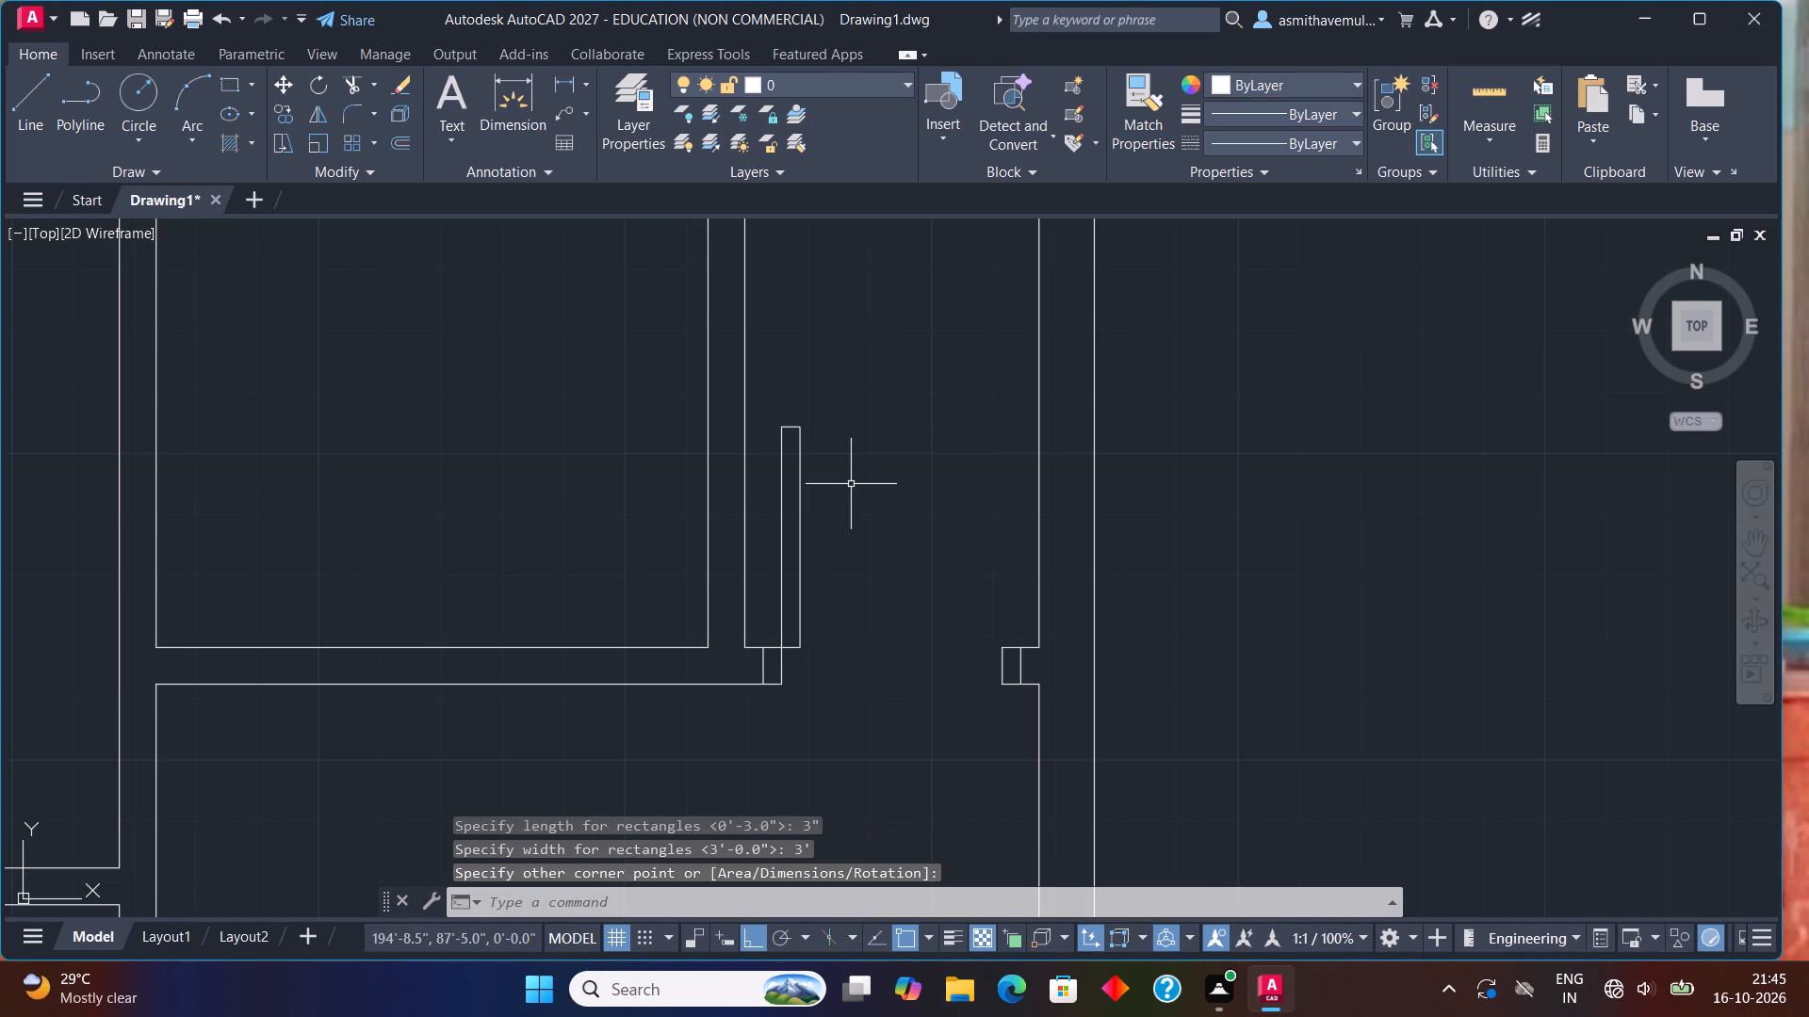
Draw the door swing as a three-point arc through the leaf's two top corners, ending at the east jamb's inner north corner.
{"action": "type", "text": "ARC"}
{"action": "key", "text": "Return"}
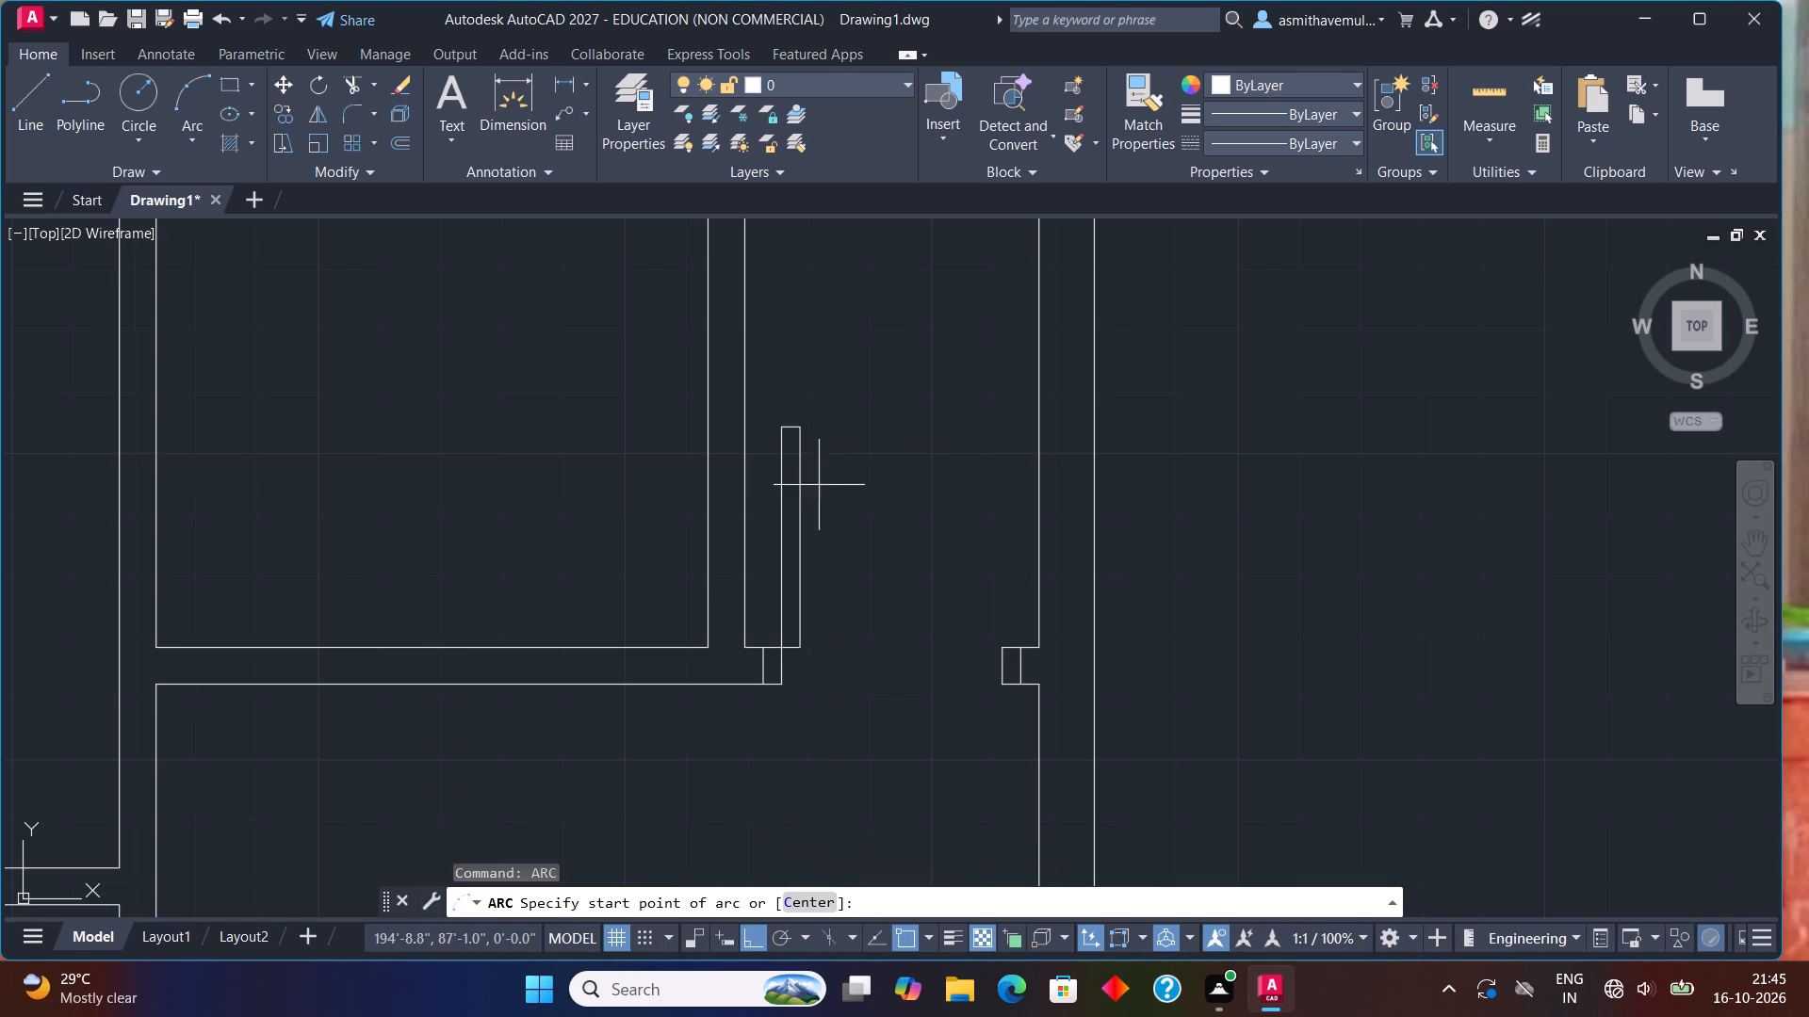
{"action": "scroll", "coordinate": [823, 446], "scroll_direction": "up", "scroll_amount": 1}
{"action": "left_click", "coordinate": [759, 414]}
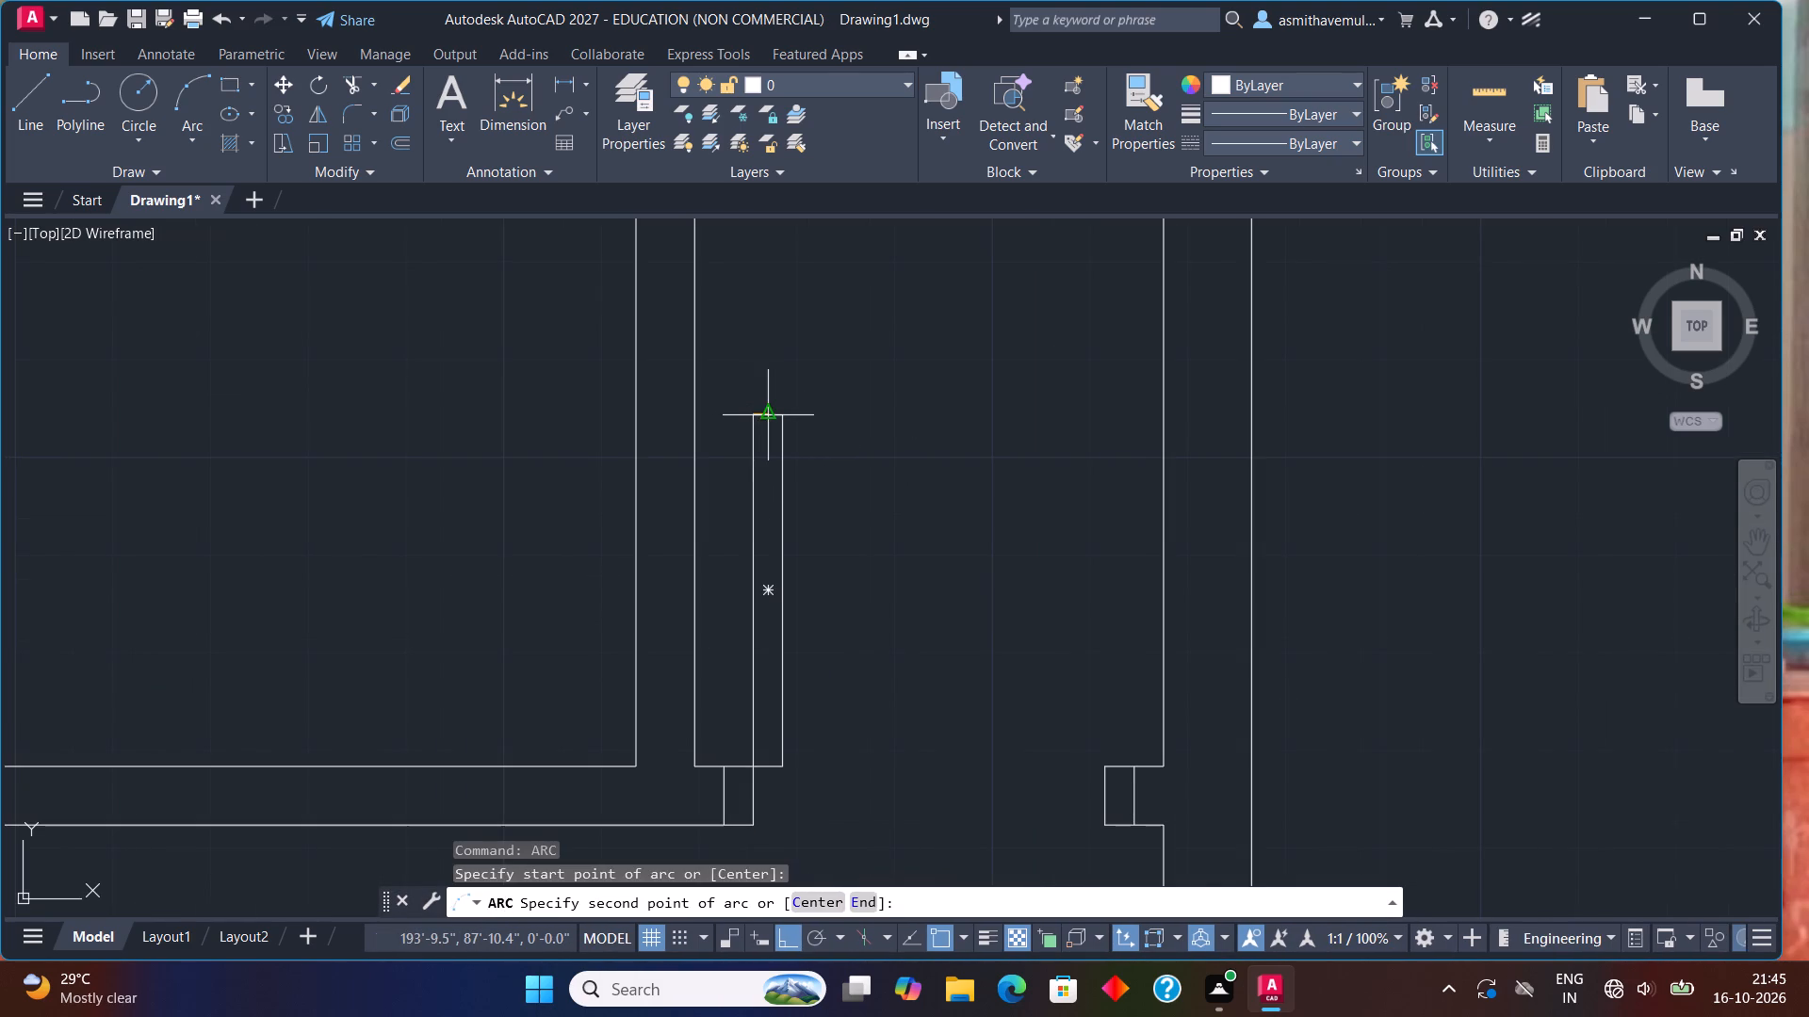
{"action": "left_click_drag", "start_coordinate": [784, 412], "coordinate": [808, 419]}
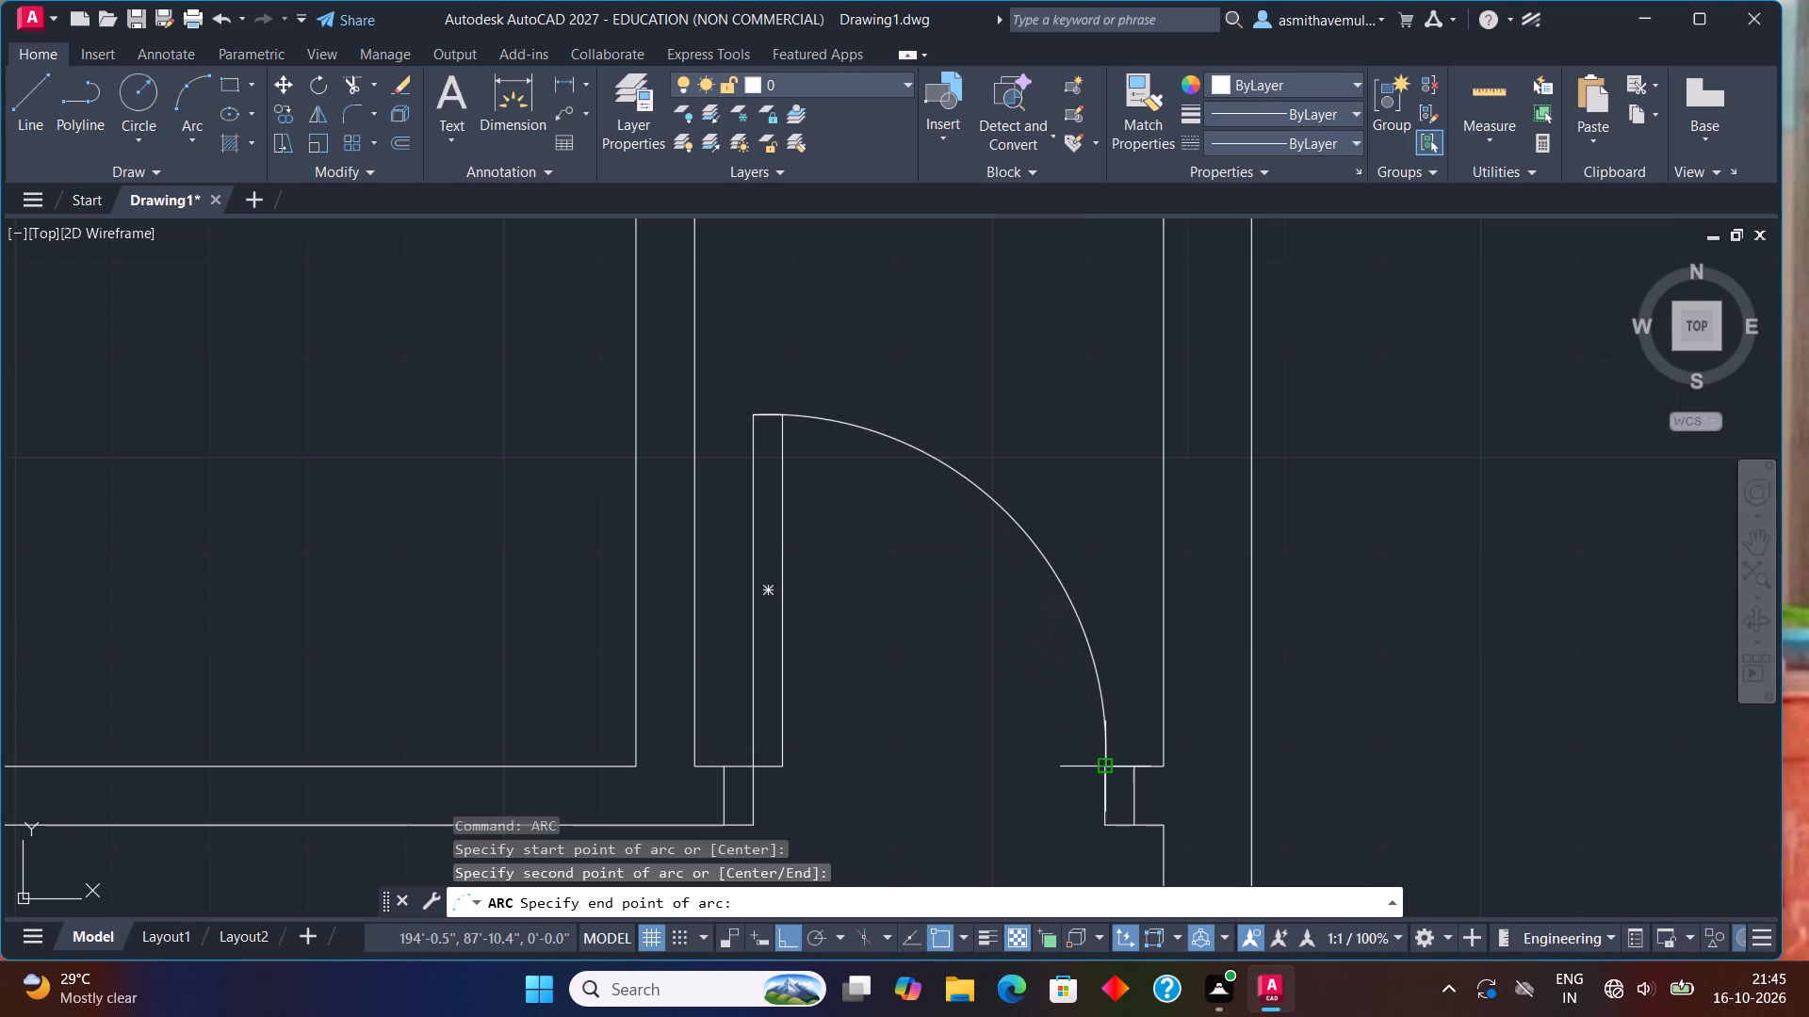
{"action": "left_click", "coordinate": [1112, 770]}
Draw a jamb line across the west outer wall, starting 3" south of the northwest room's inner northwest corner.
{"action": "scroll", "coordinate": [1060, 758], "scroll_direction": "down", "scroll_amount": 2}
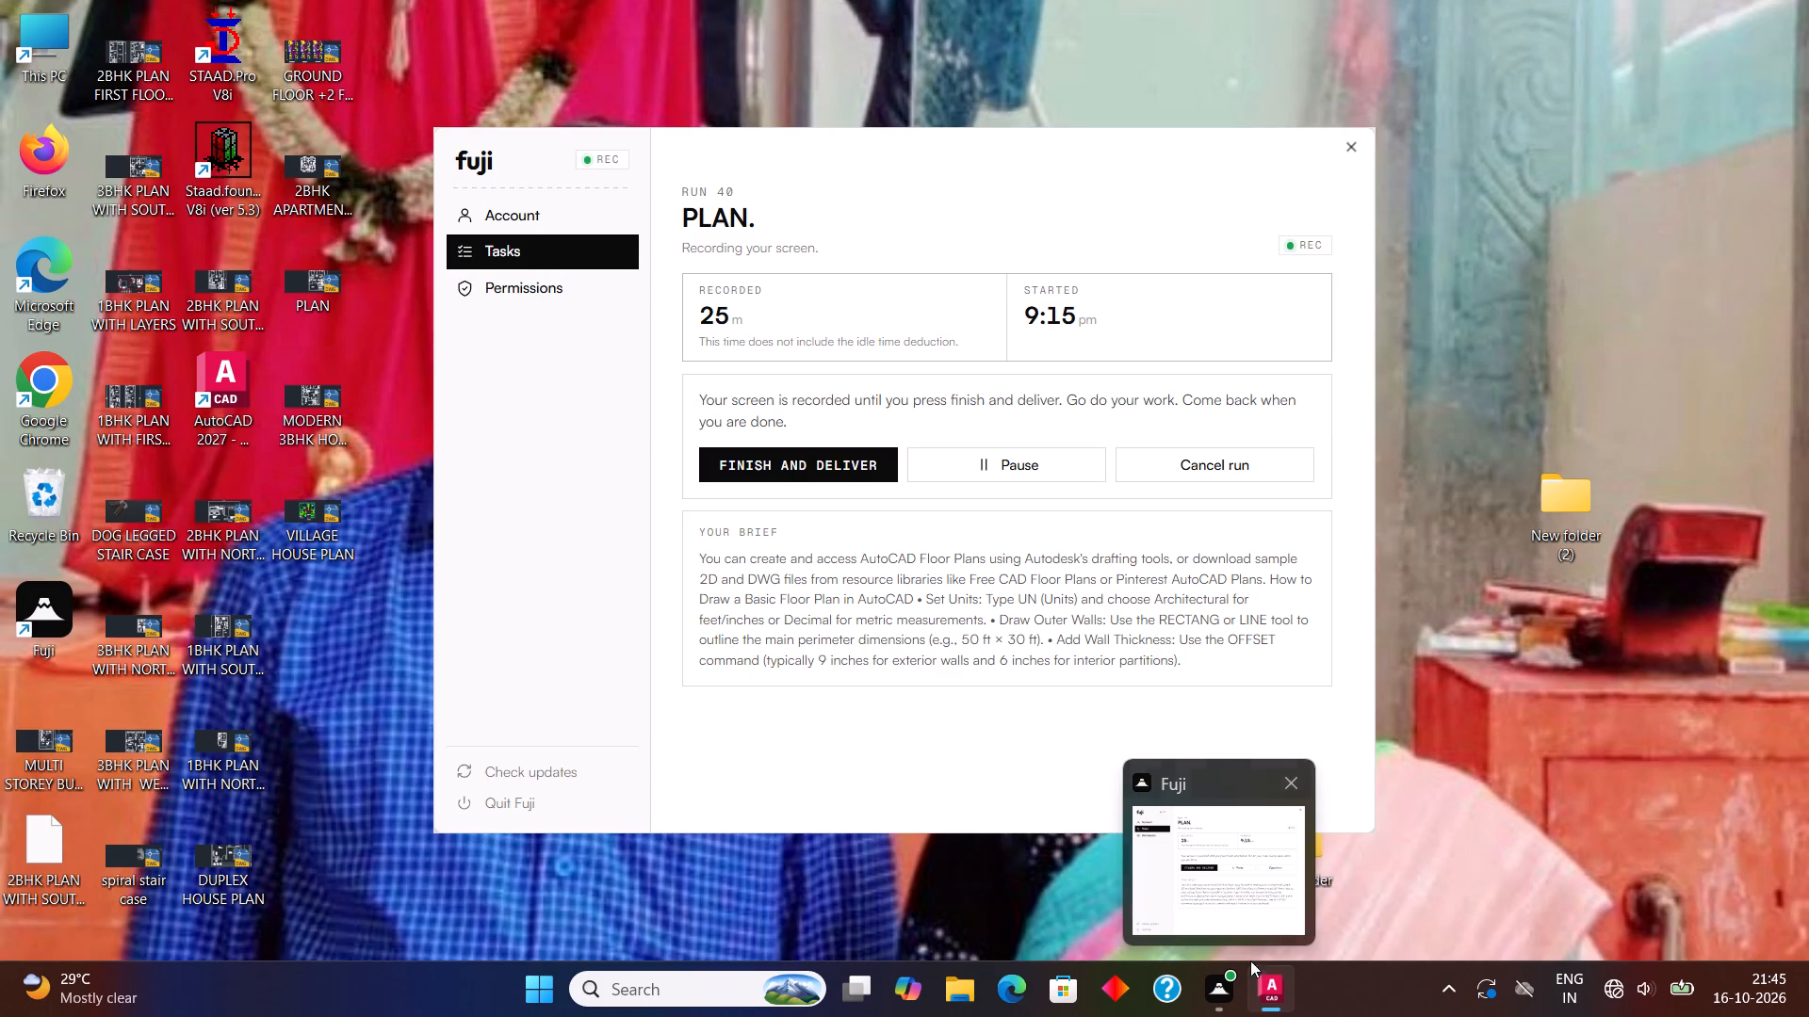
{"action": "scroll", "coordinate": [1040, 762], "scroll_direction": "down", "scroll_amount": 1}
{"action": "middle_click_drag", "start_coordinate": [1095, 723], "coordinate": [1182, 394]}
{"action": "scroll", "coordinate": [1072, 482], "scroll_direction": "down", "scroll_amount": 1}
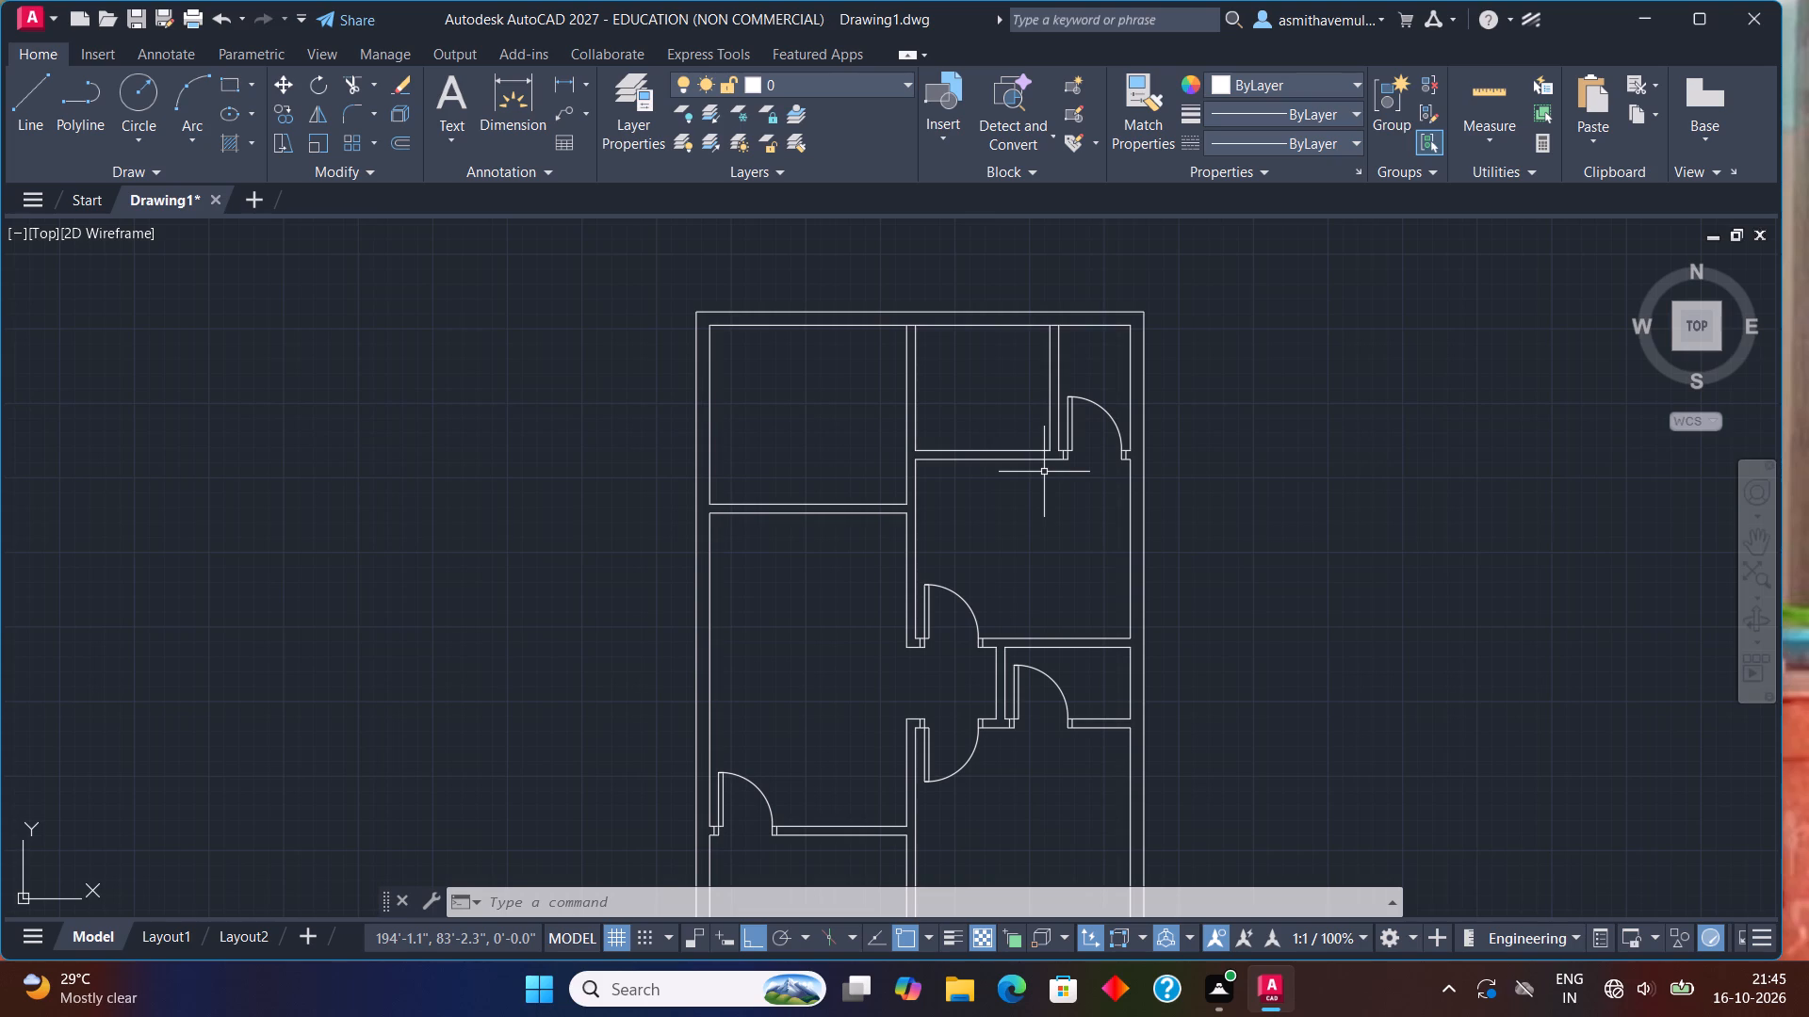
{"action": "scroll", "coordinate": [1185, 538], "scroll_direction": "down", "scroll_amount": 2}
{"action": "scroll", "coordinate": [1035, 563], "scroll_direction": "up", "scroll_amount": 1}
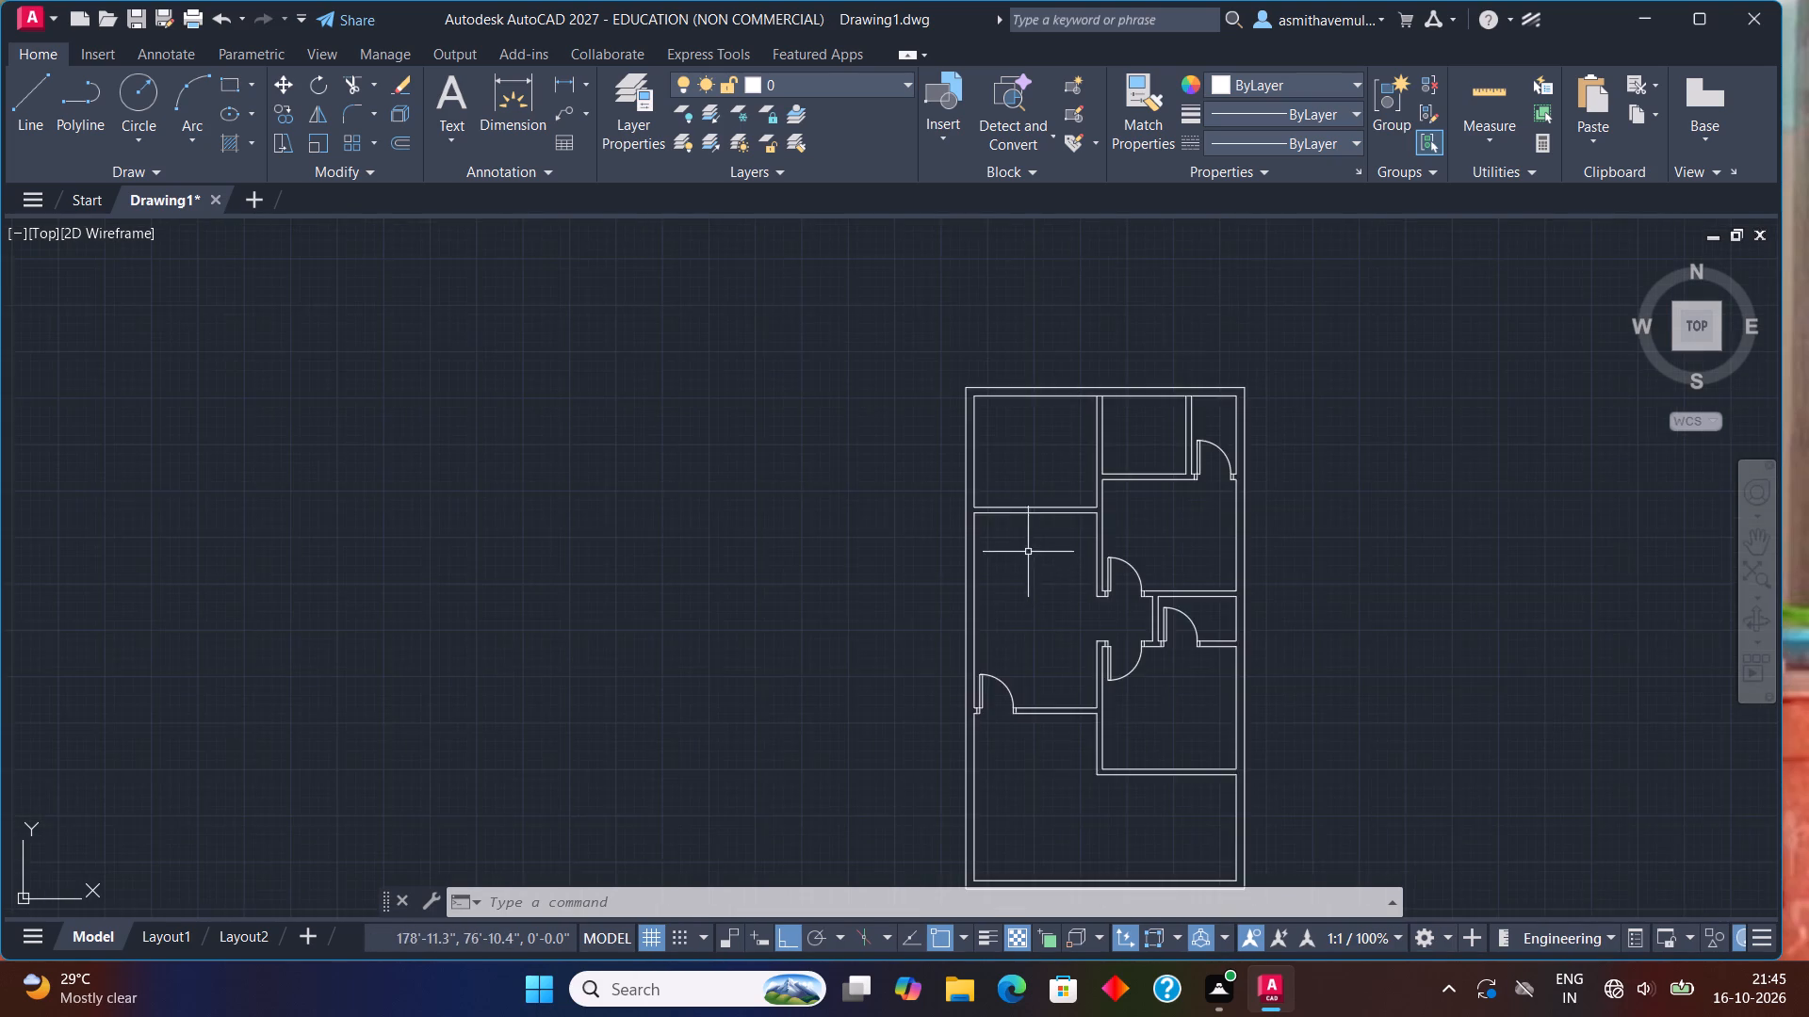
{"action": "scroll", "coordinate": [1023, 534], "scroll_direction": "up", "scroll_amount": 2}
{"action": "middle_click_drag", "start_coordinate": [961, 389], "coordinate": [980, 756]}
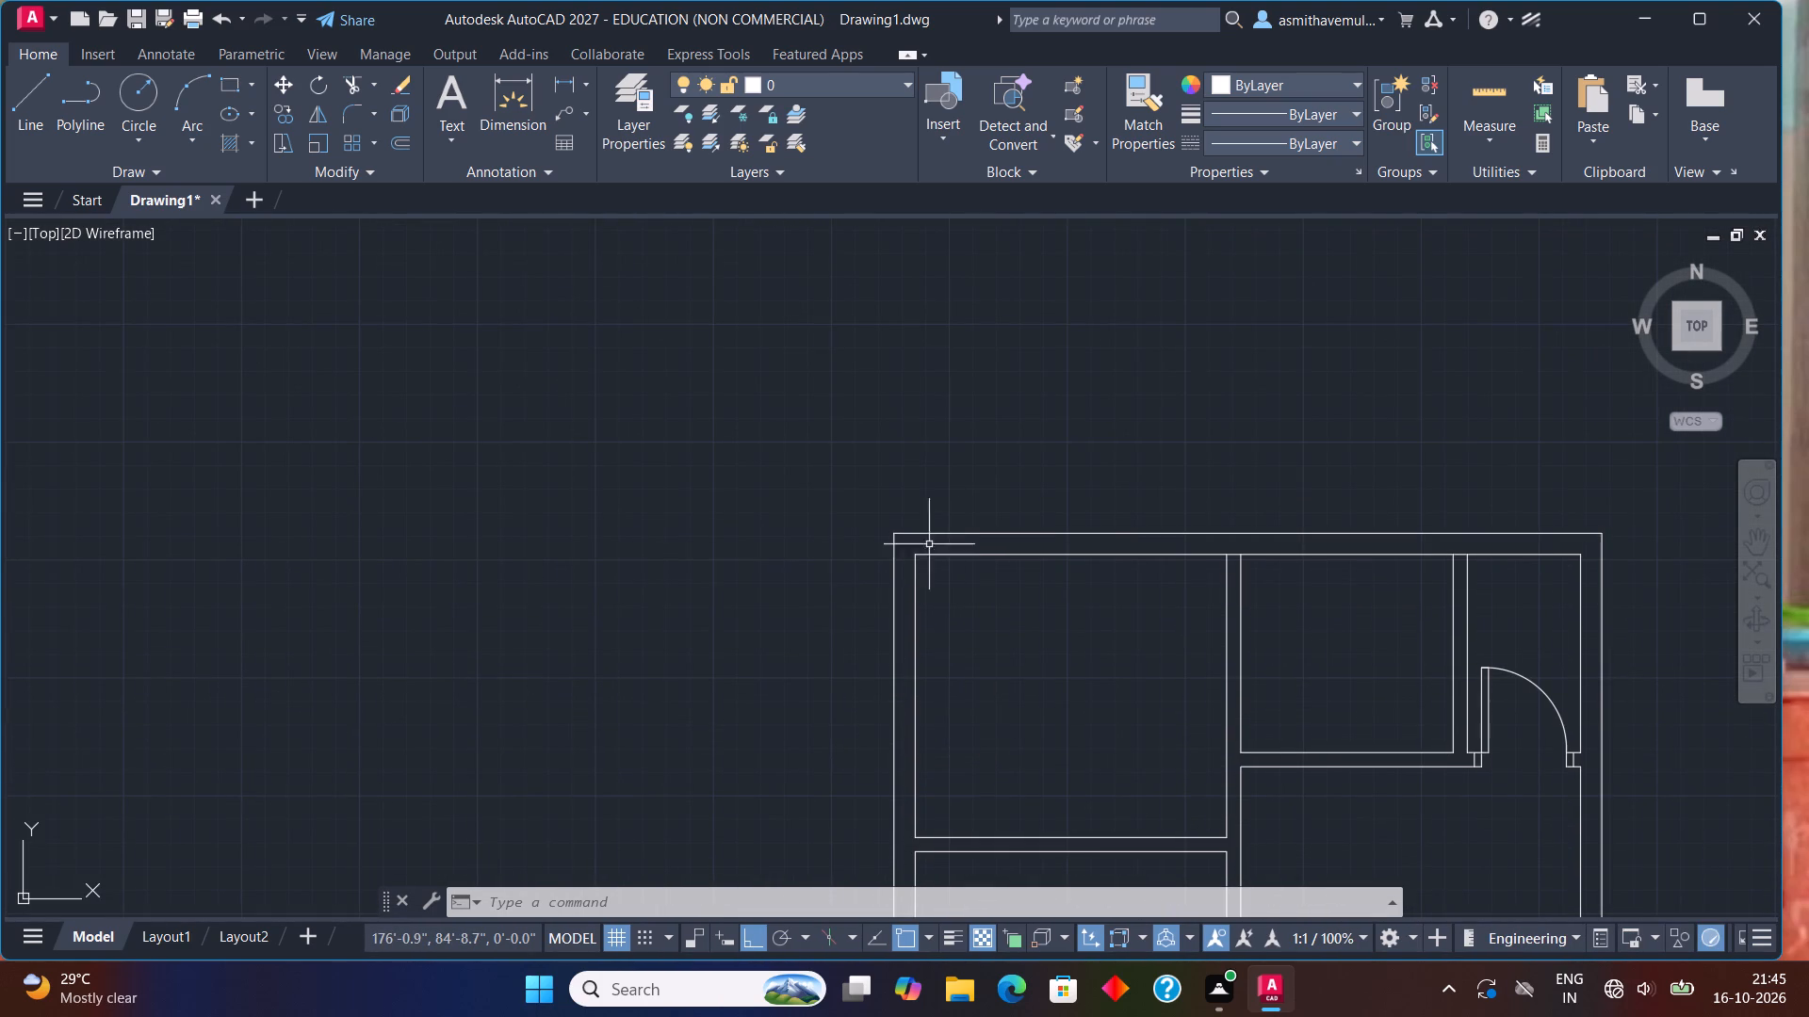
{"action": "key", "text": "l"}
{"action": "key", "text": "Return"}
{"action": "type", "text": "FROM"}
{"action": "key", "text": "Return"}
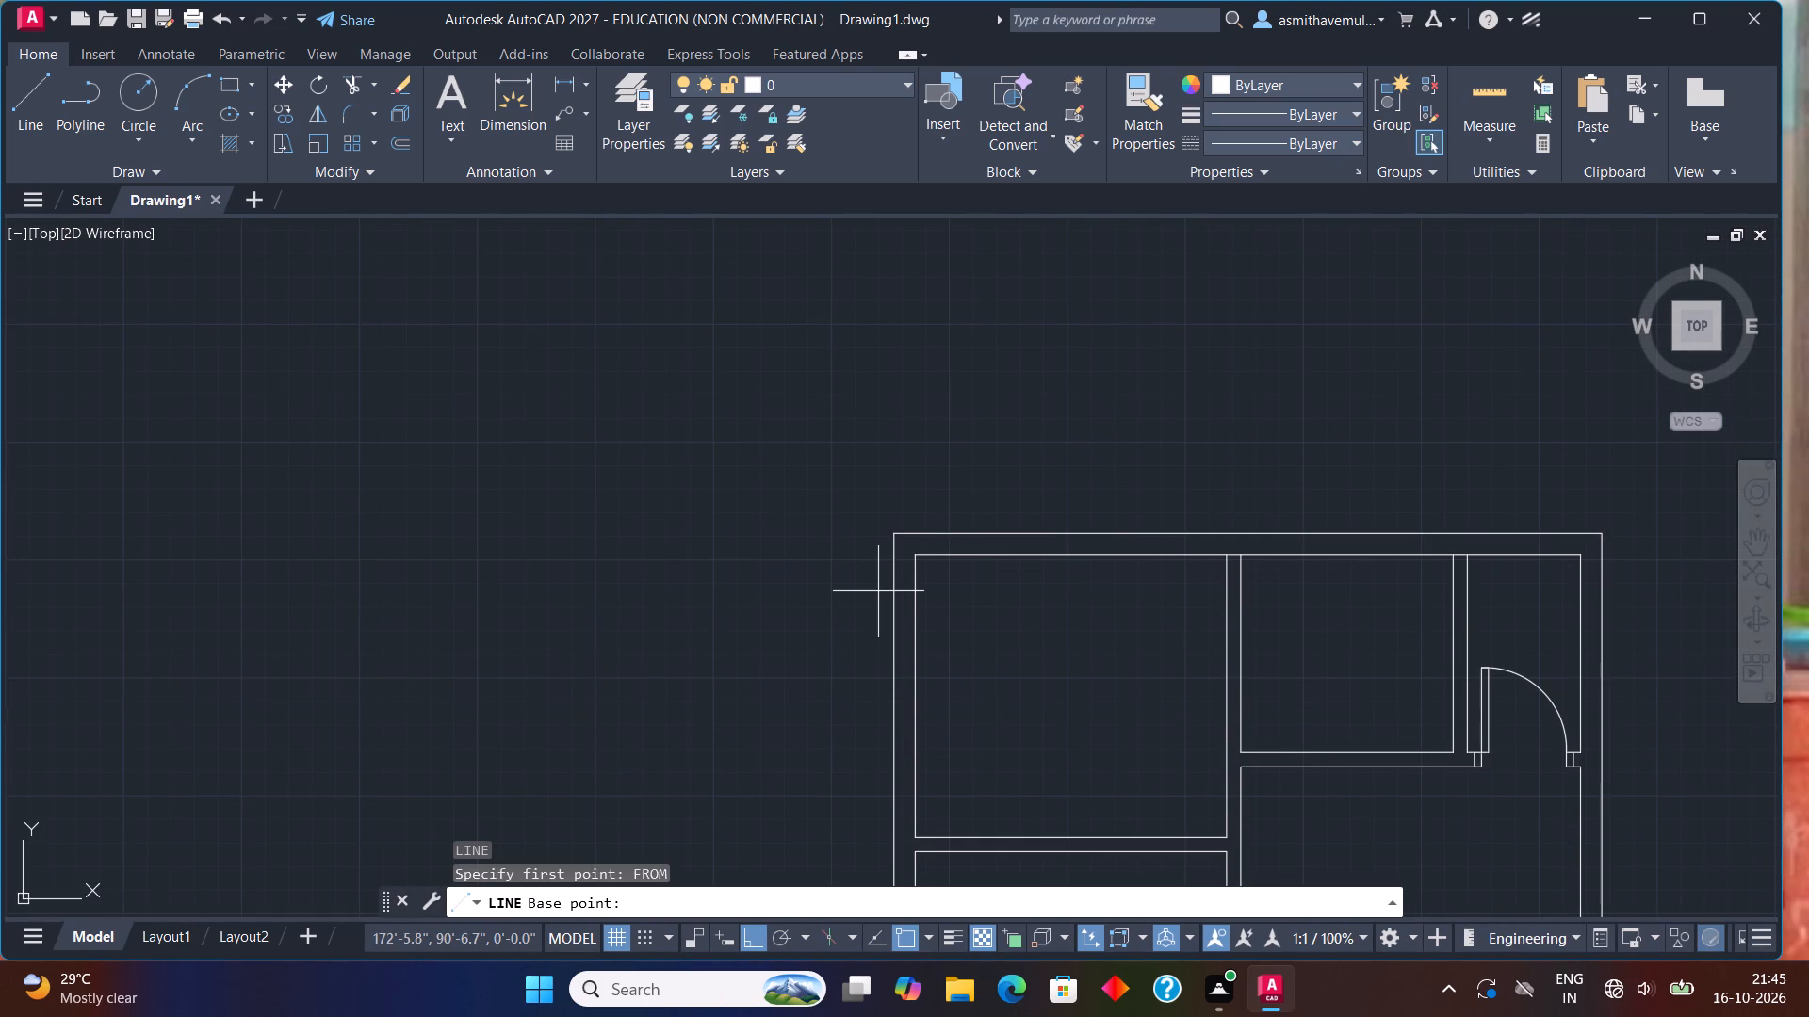
{"action": "left_click", "coordinate": [918, 561]}
{"action": "type", "text": "@0,-3"}
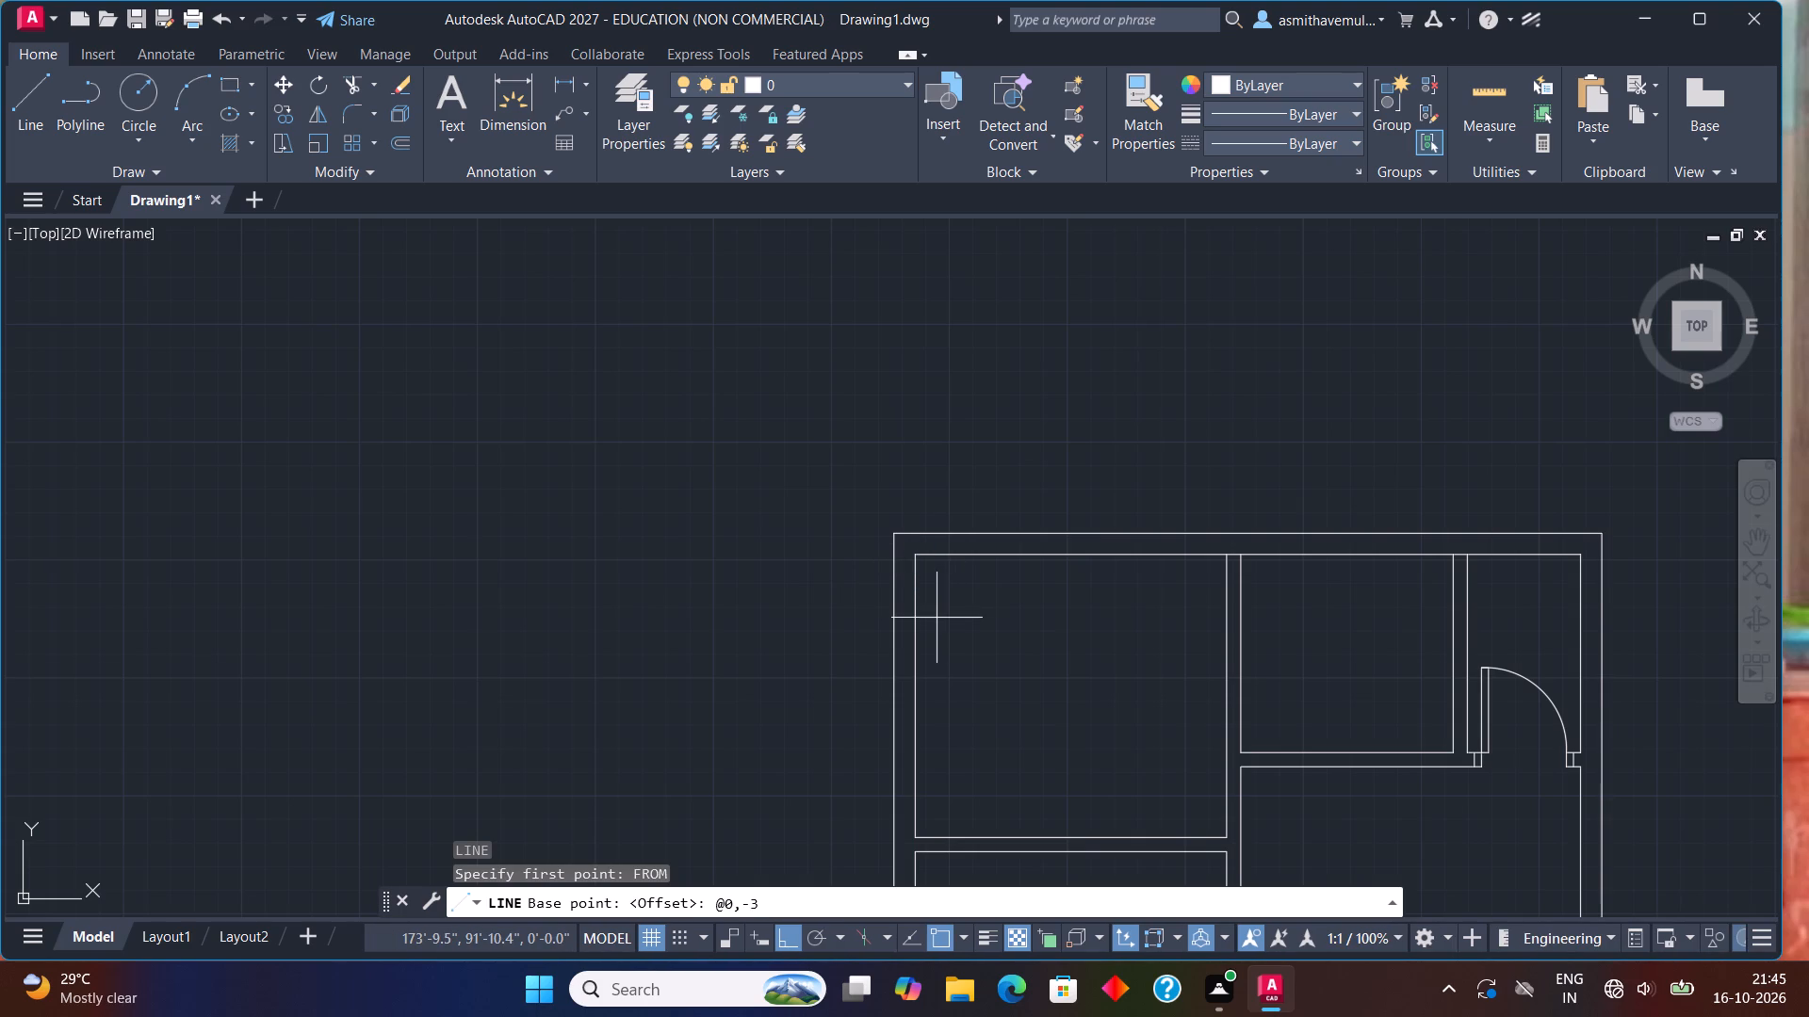
{"action": "key", "text": "shift+quotedbl"}
{"action": "key", "text": "Return"}
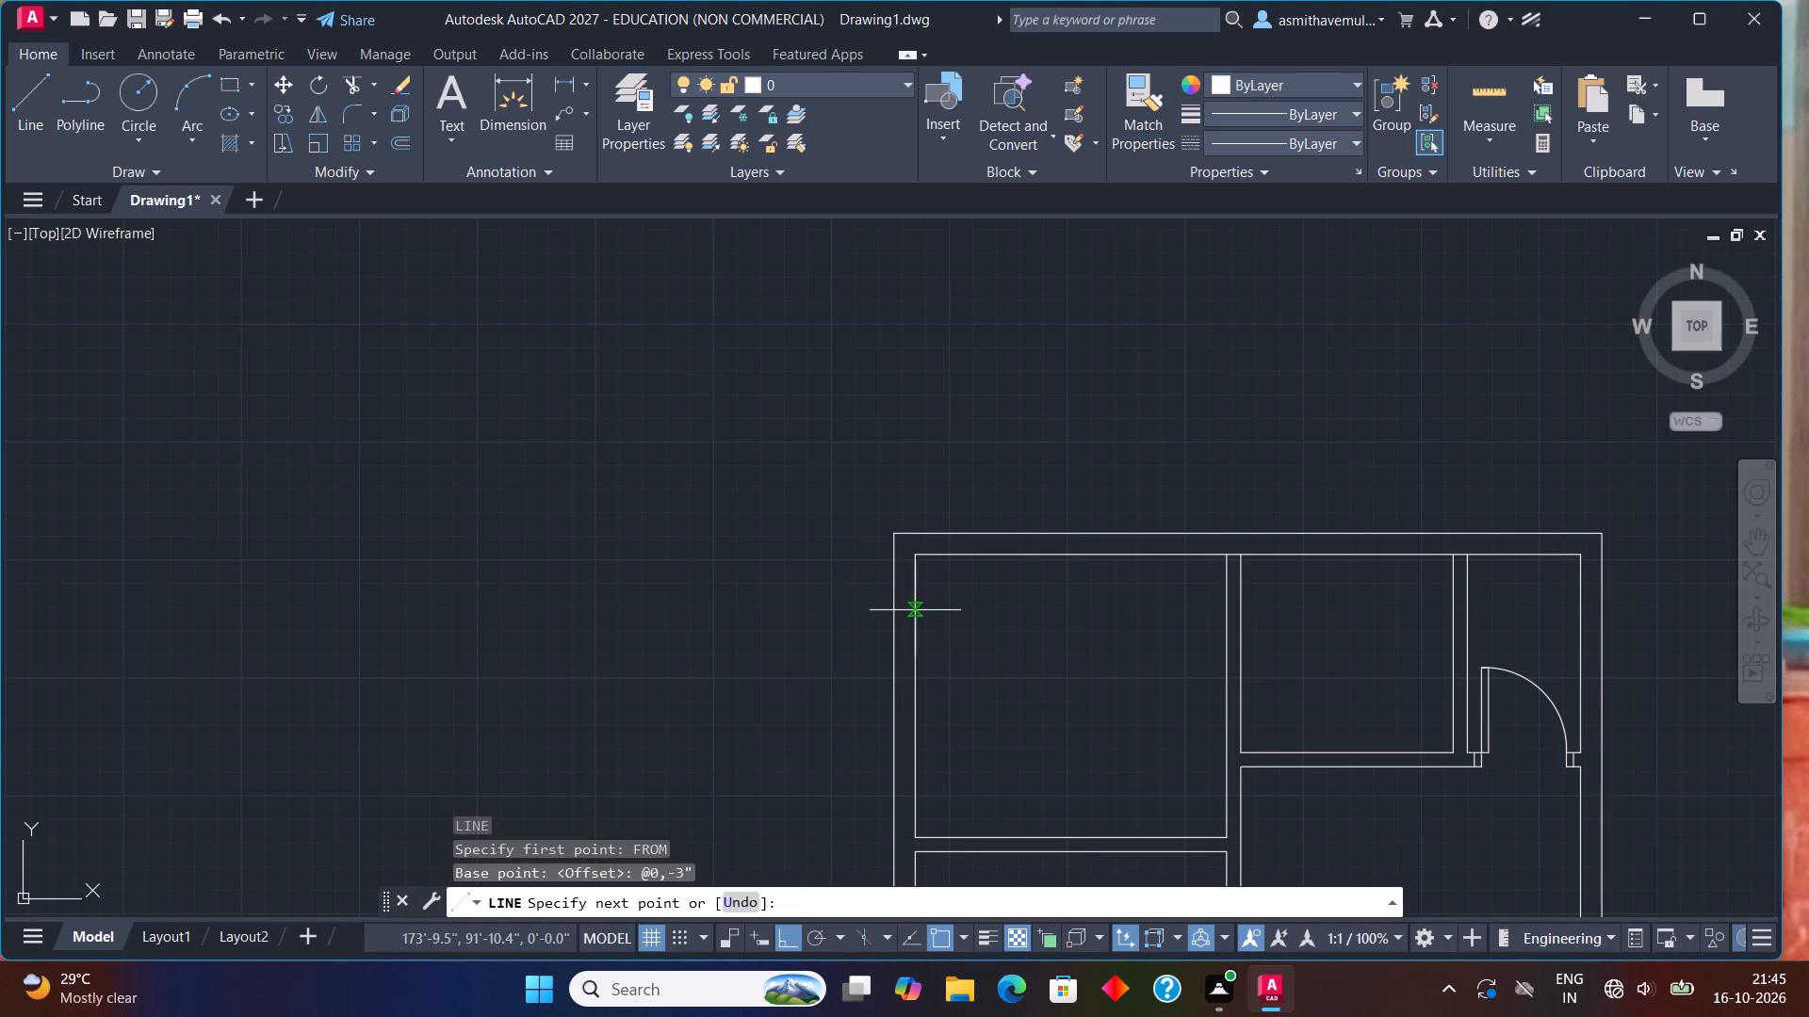
{"action": "left_click", "coordinate": [892, 564]}
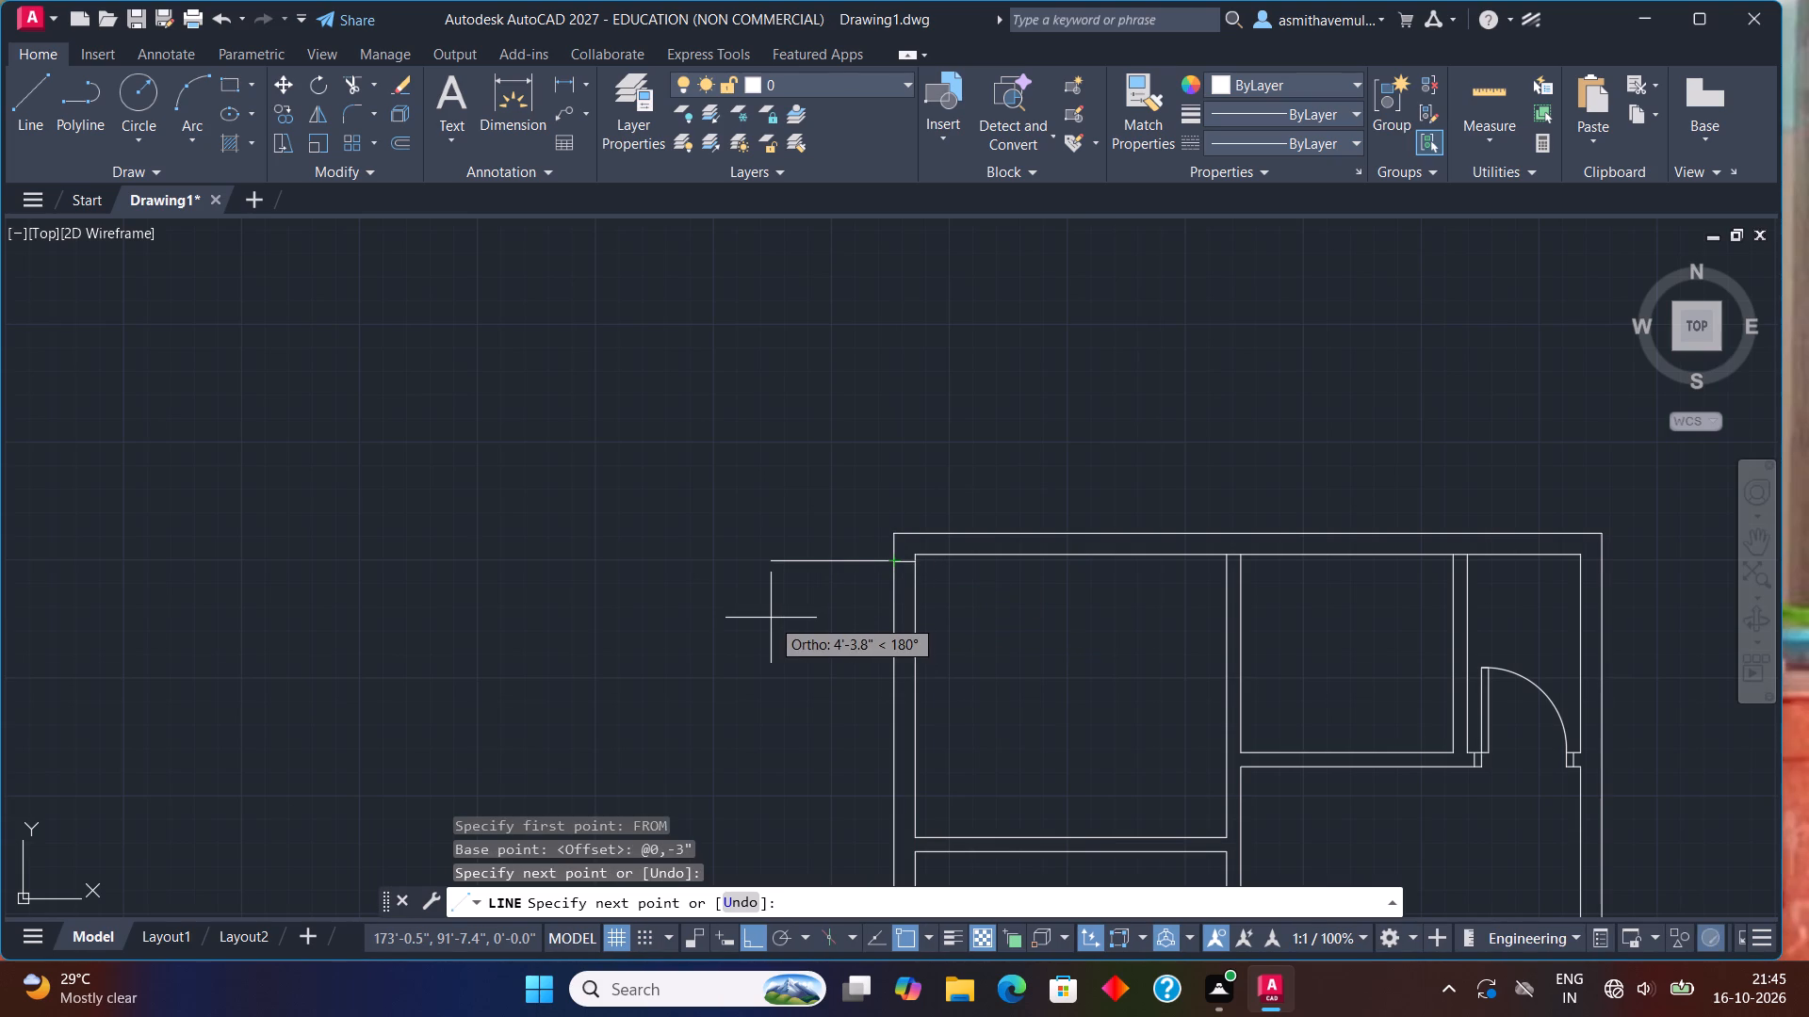
{"action": "key", "text": "Escape"}
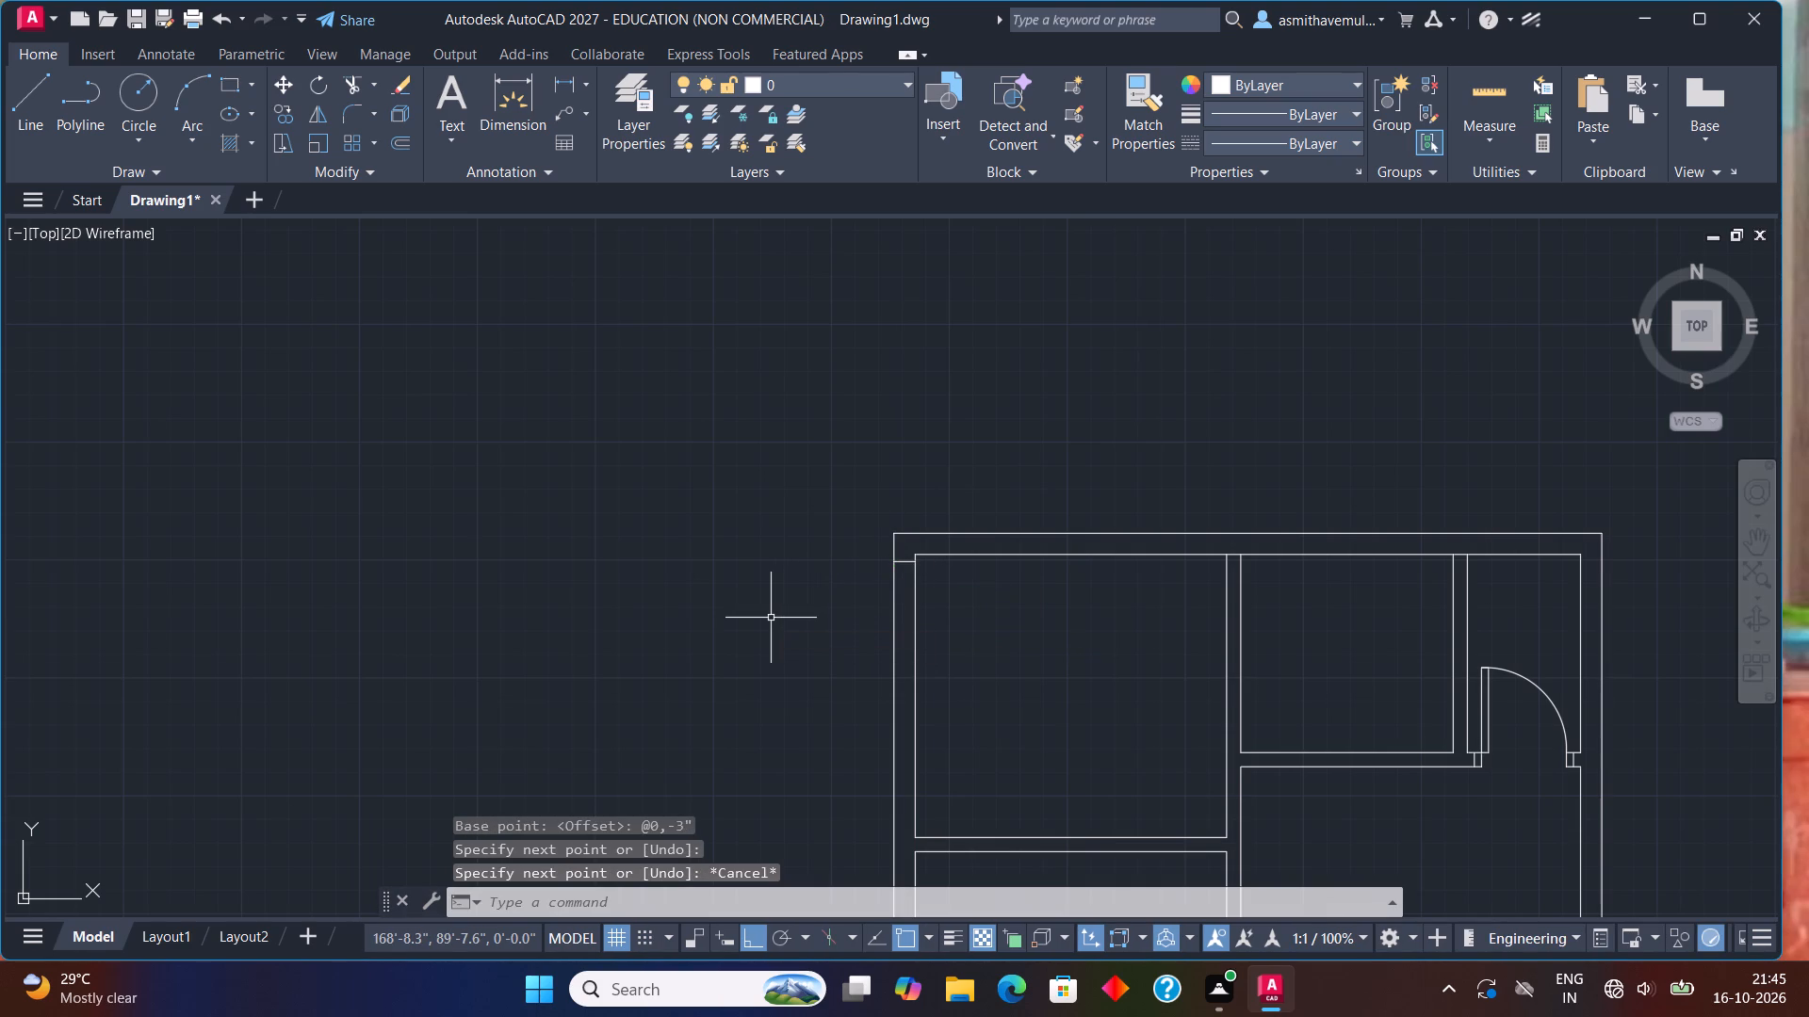
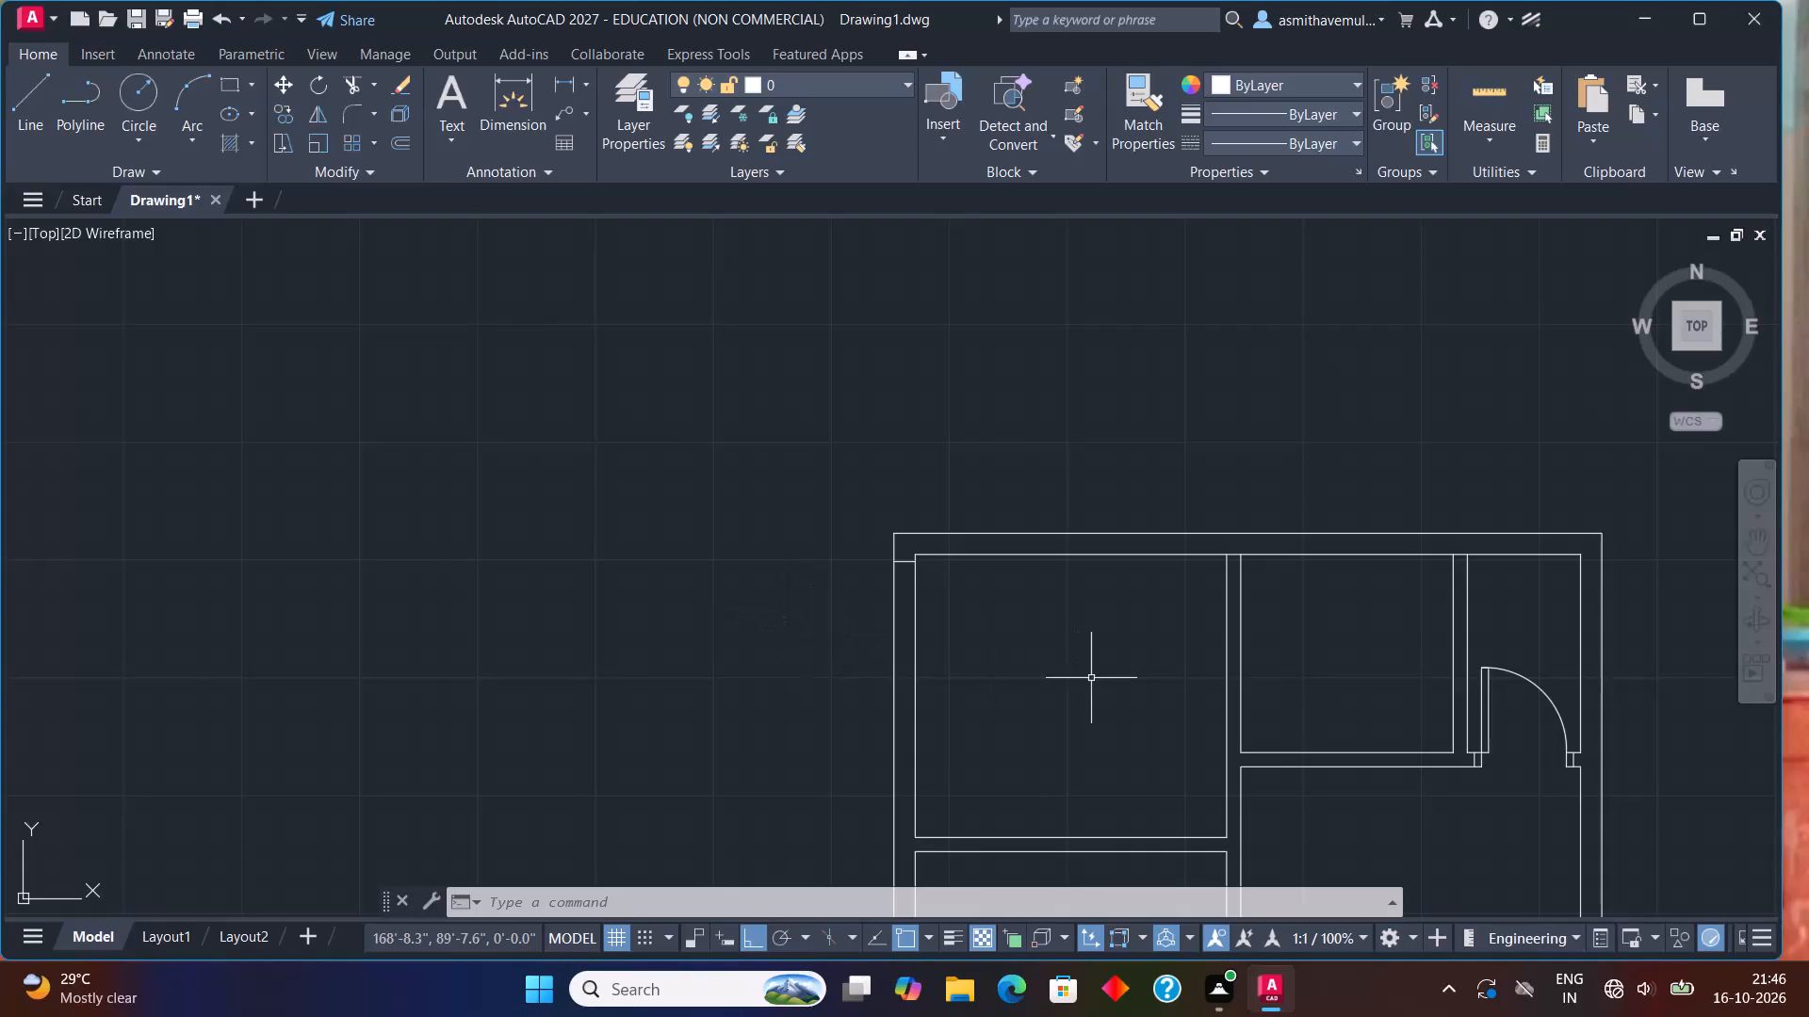
Offset the jamb line across the northwest room's west outer wall 3" to the south.
{"action": "middle_click_drag", "start_coordinate": [1055, 668], "coordinate": [847, 566]}
{"action": "scroll", "coordinate": [708, 537], "scroll_direction": "up", "scroll_amount": 1}
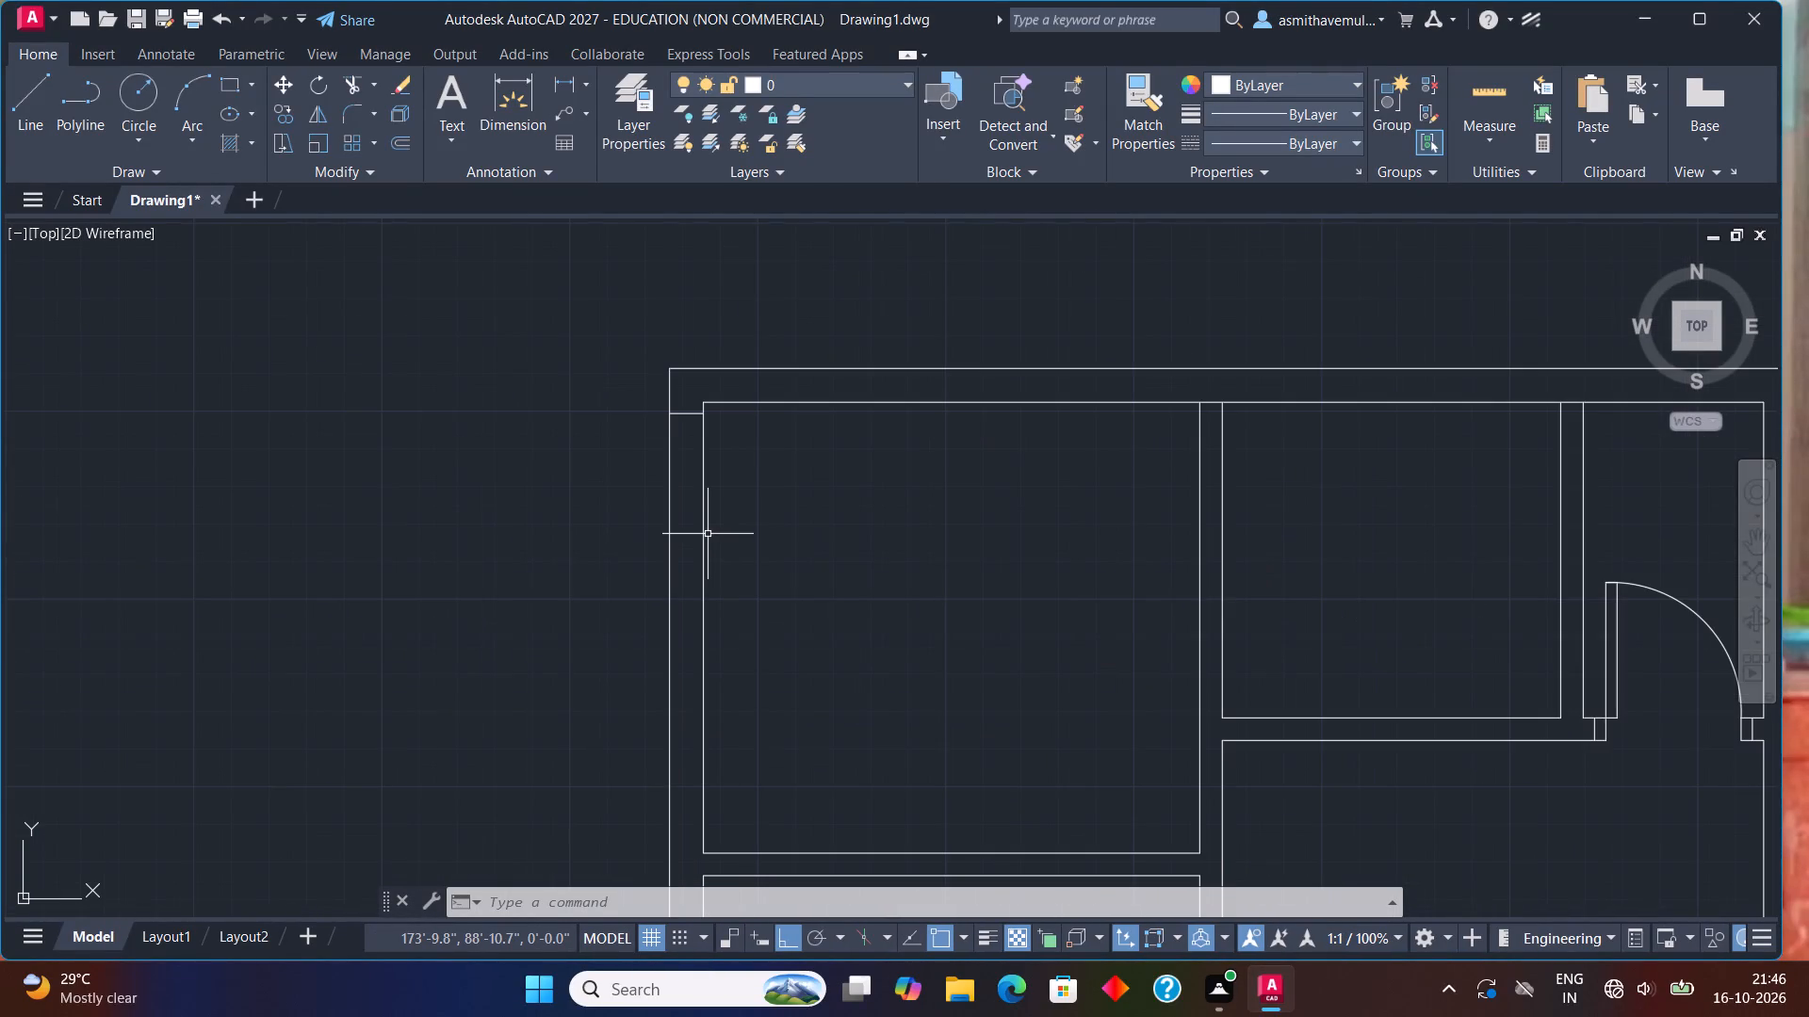
{"action": "key", "text": "o"}
{"action": "key", "text": "Return"}
{"action": "key", "text": "3"}
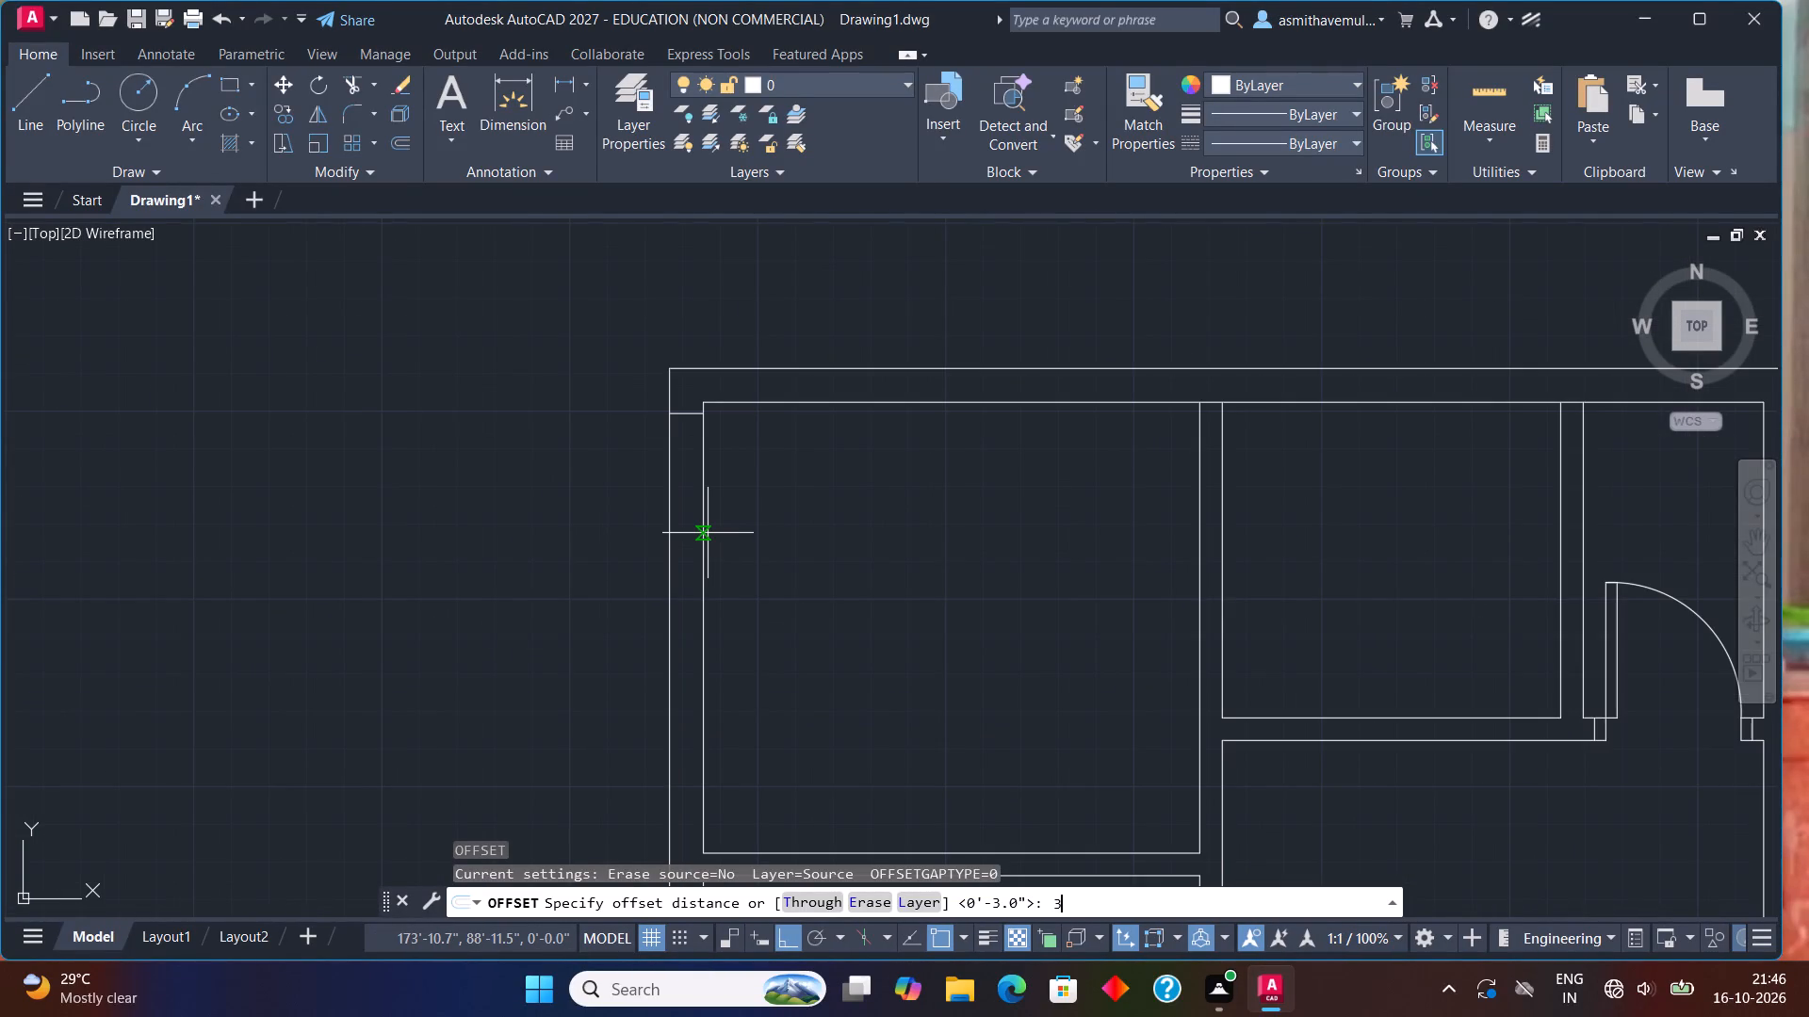
{"action": "key", "text": "shift+quotedbl"}
{"action": "key", "text": "Return"}
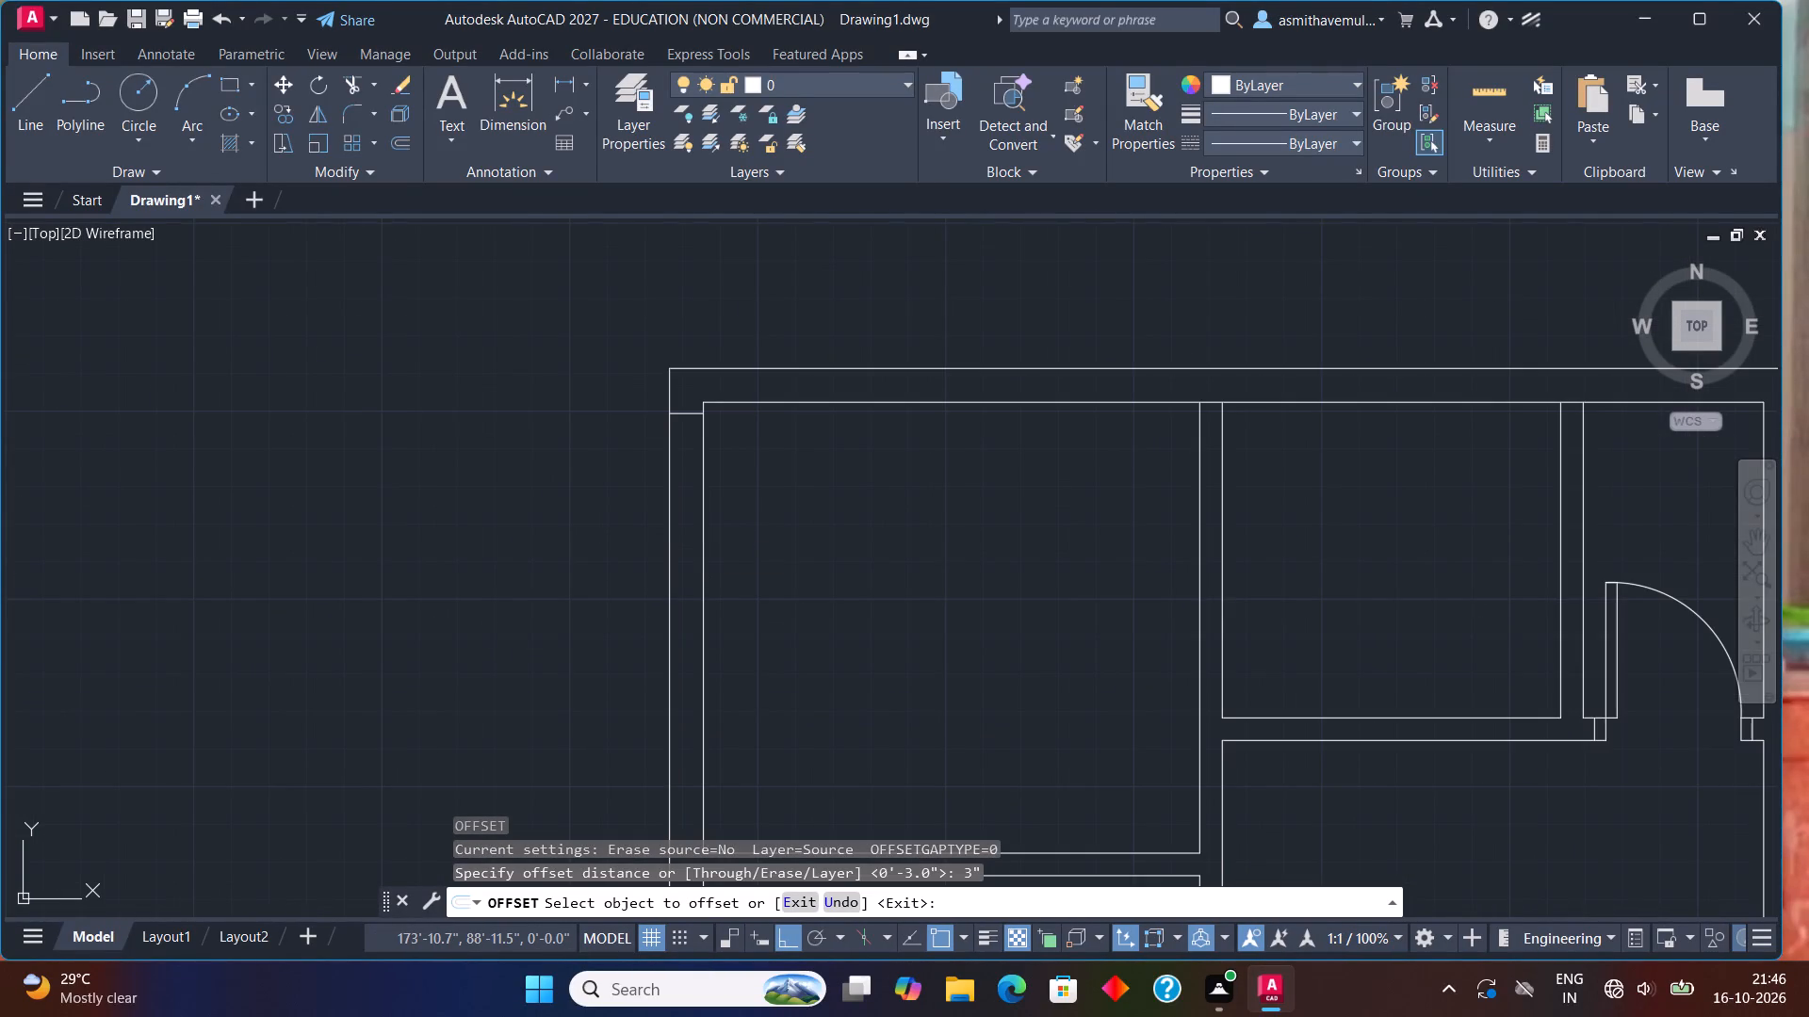
{"action": "left_click", "coordinate": [681, 414]}
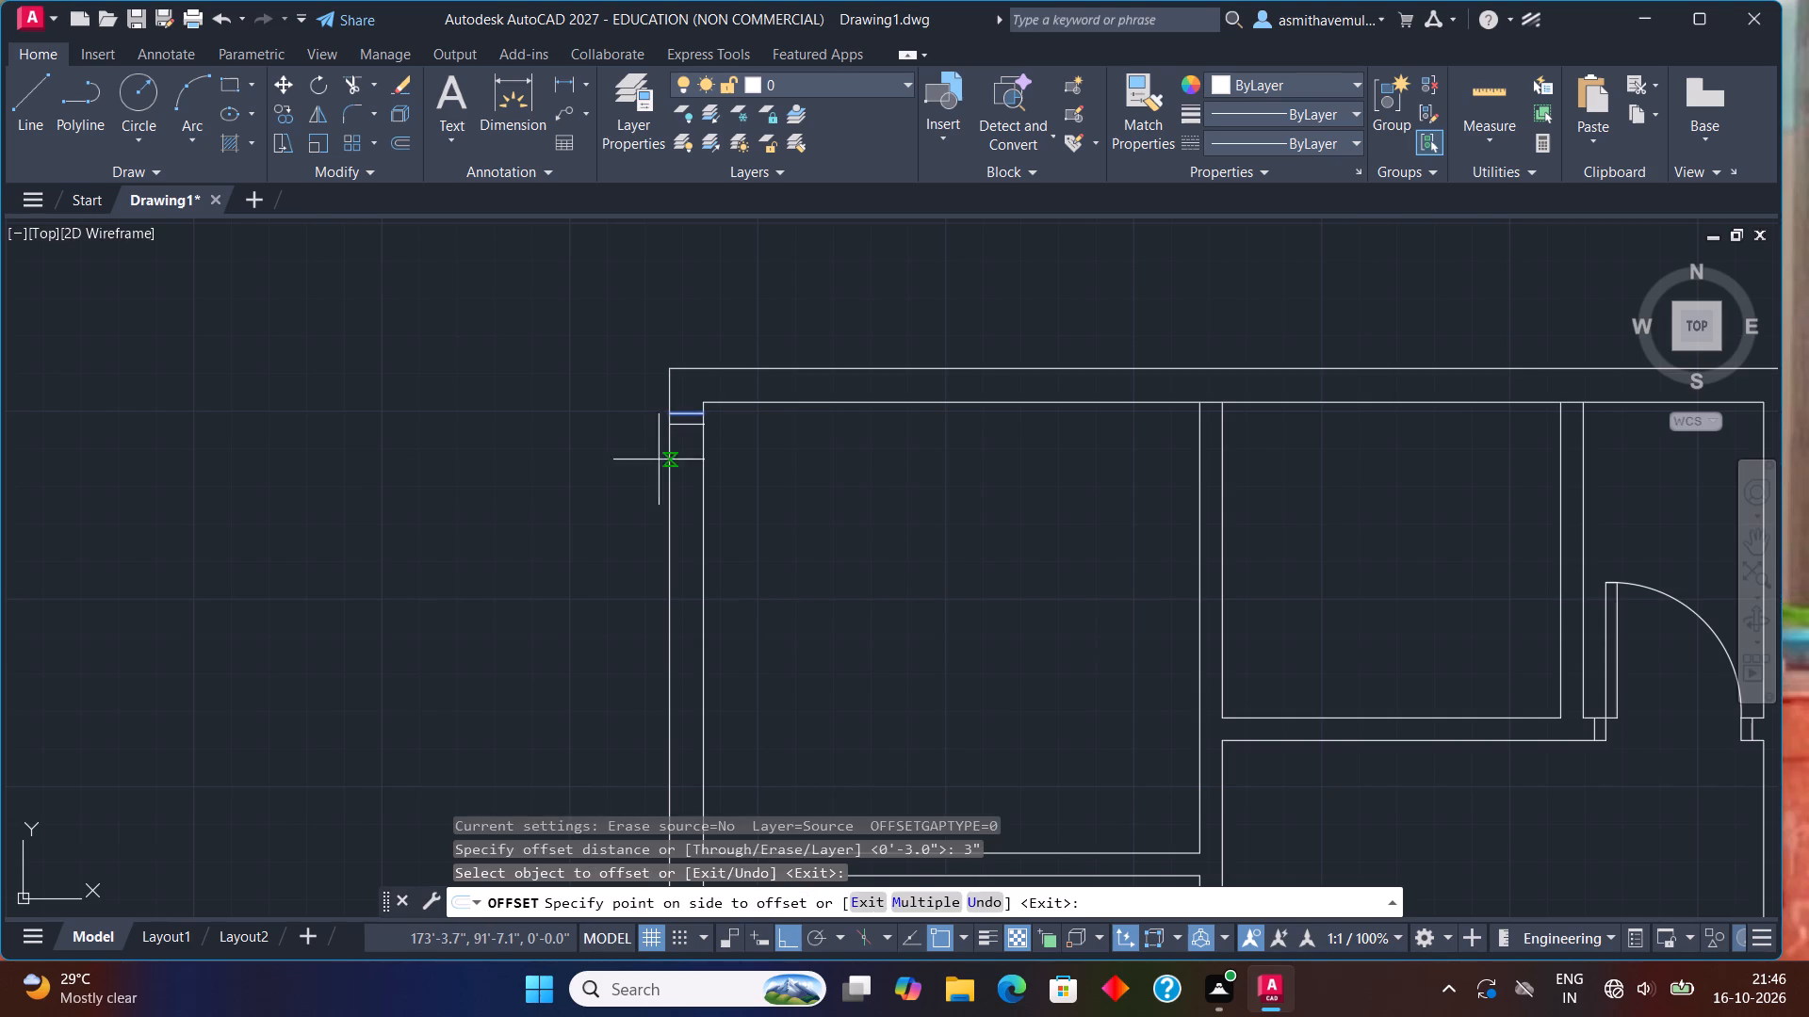
{"action": "left_click", "coordinate": [659, 460]}
{"action": "key", "text": "Escape"}
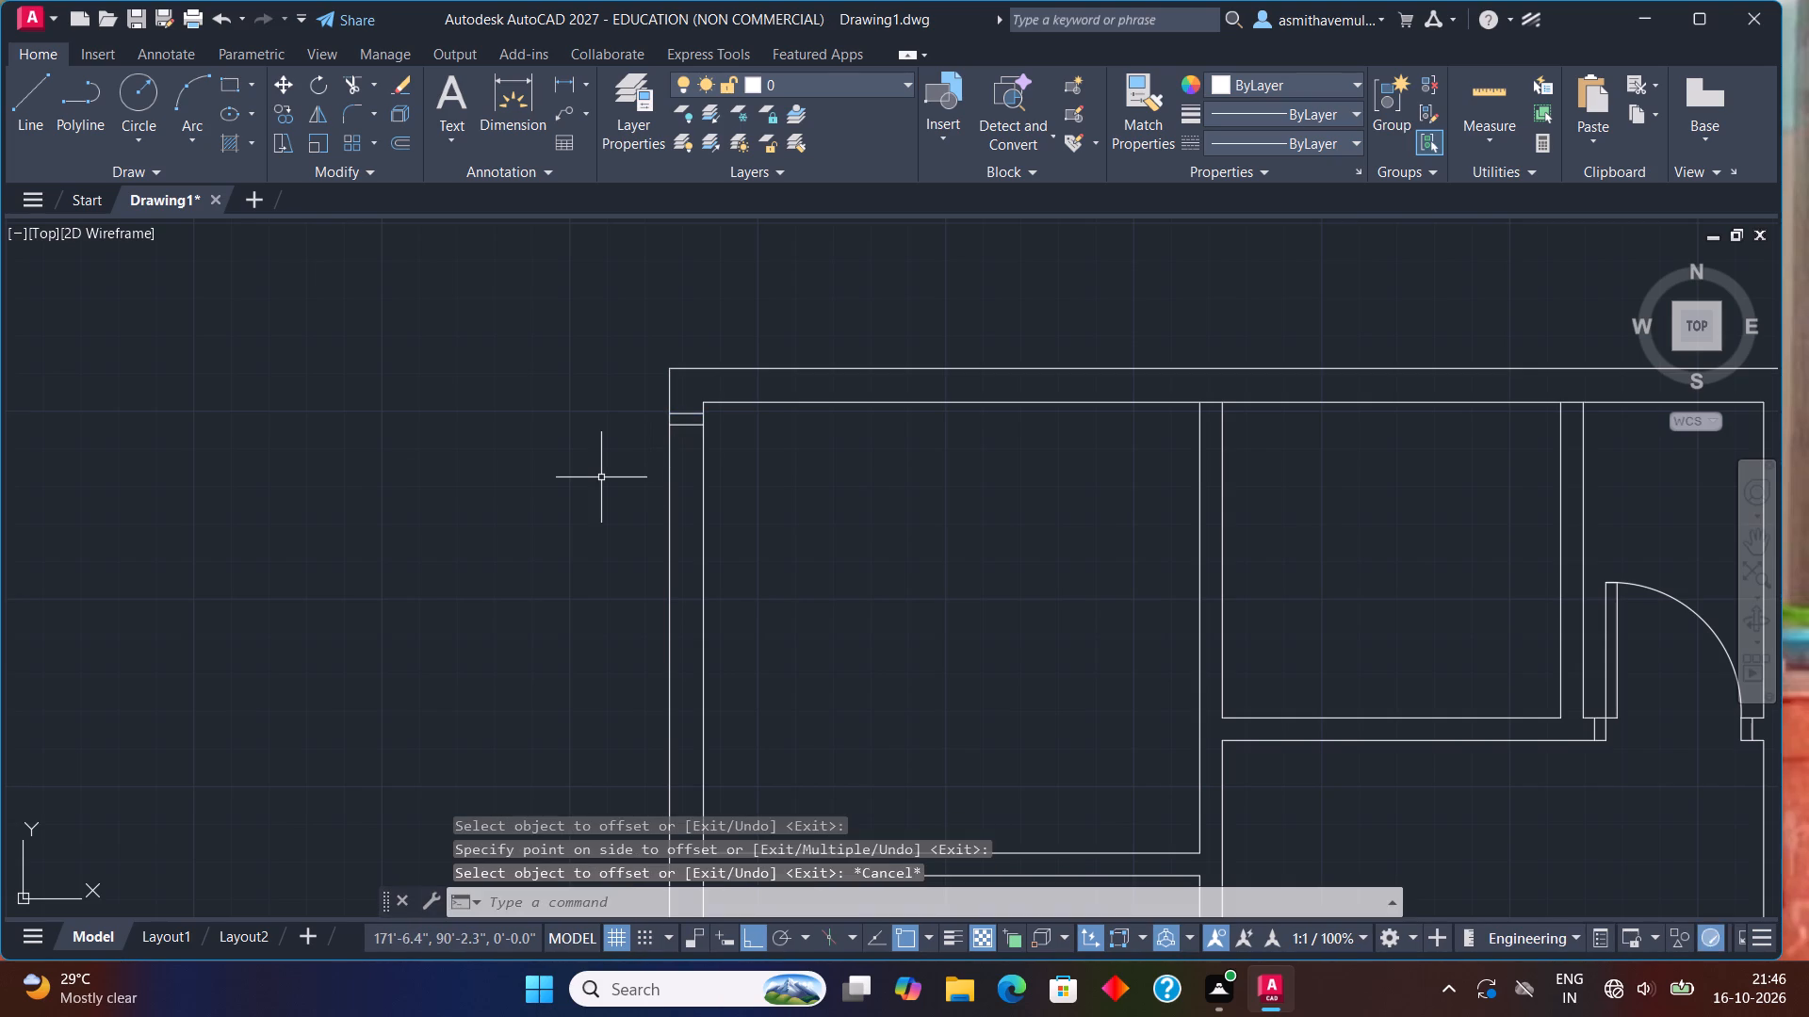
Offset the lower of the two west-wall jamb lines 3' south to mark the opening's far side.
{"action": "key", "text": "o"}
{"action": "key", "text": "Return"}
{"action": "type", "text": "3'"}
{"action": "key", "text": "Return"}
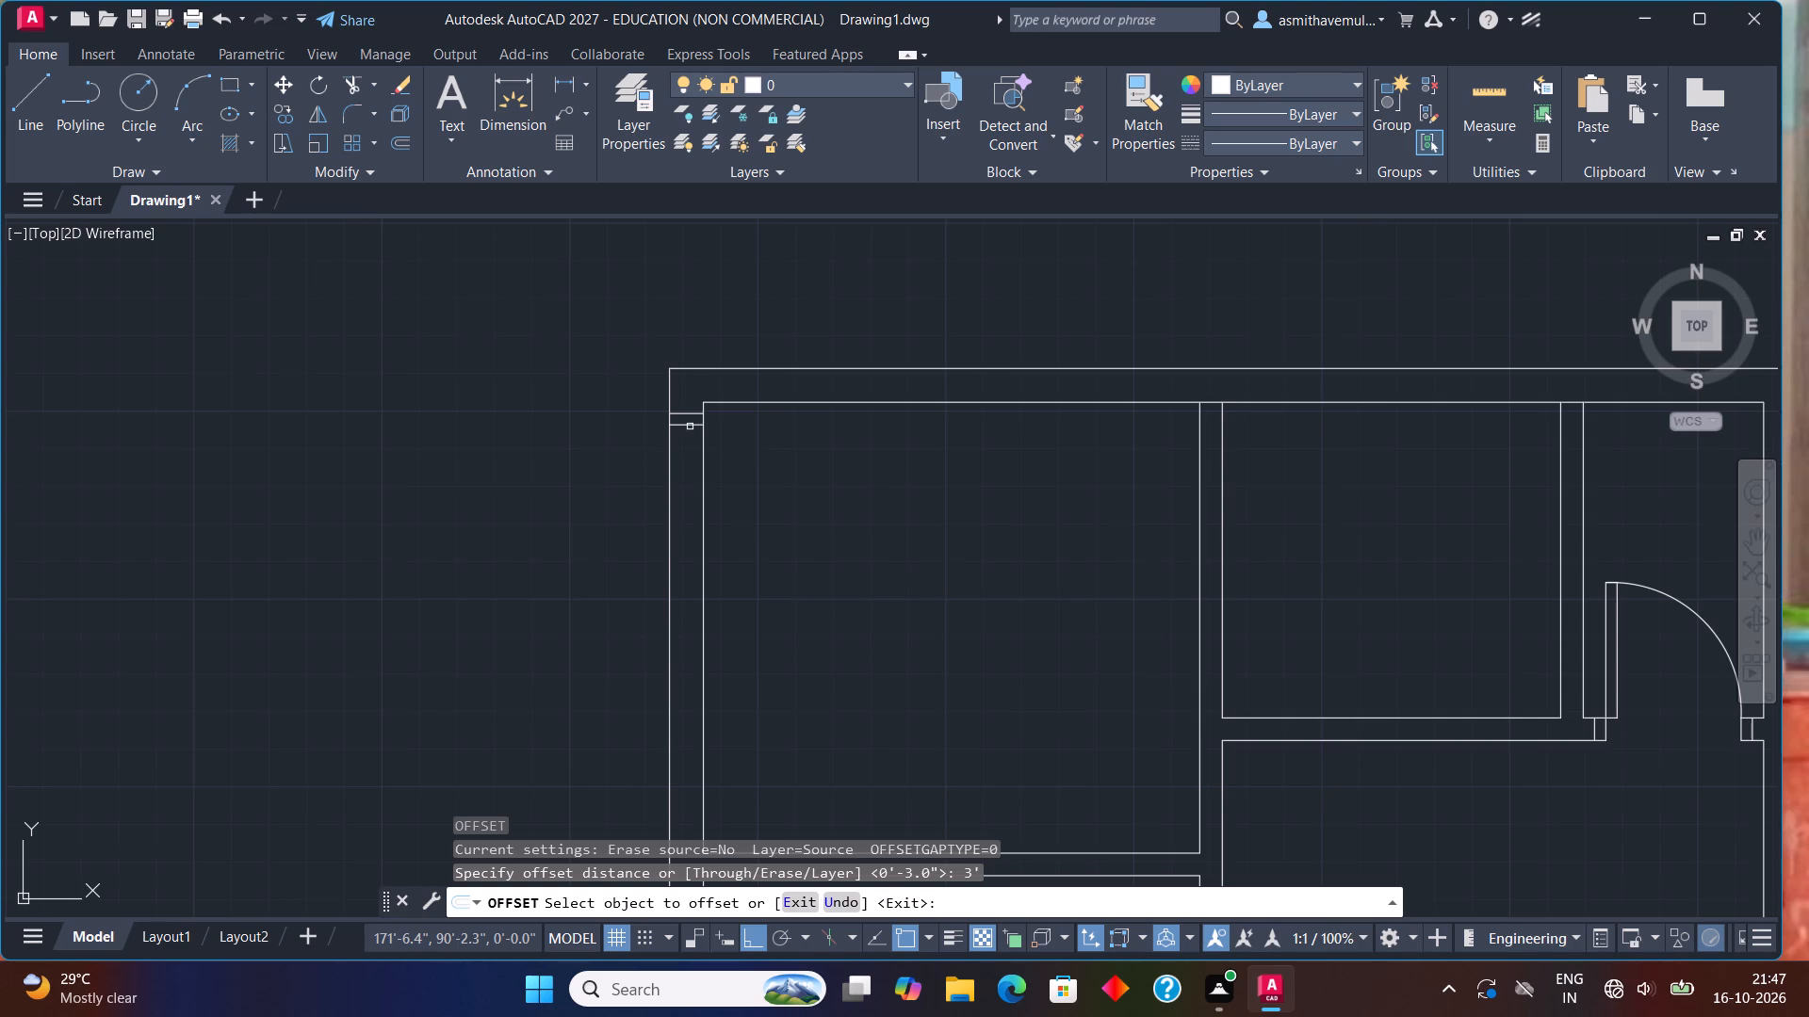
{"action": "left_click", "coordinate": [690, 424]}
{"action": "left_click", "coordinate": [702, 477]}
{"action": "scroll", "coordinate": [724, 495], "scroll_direction": "up", "scroll_amount": 1}
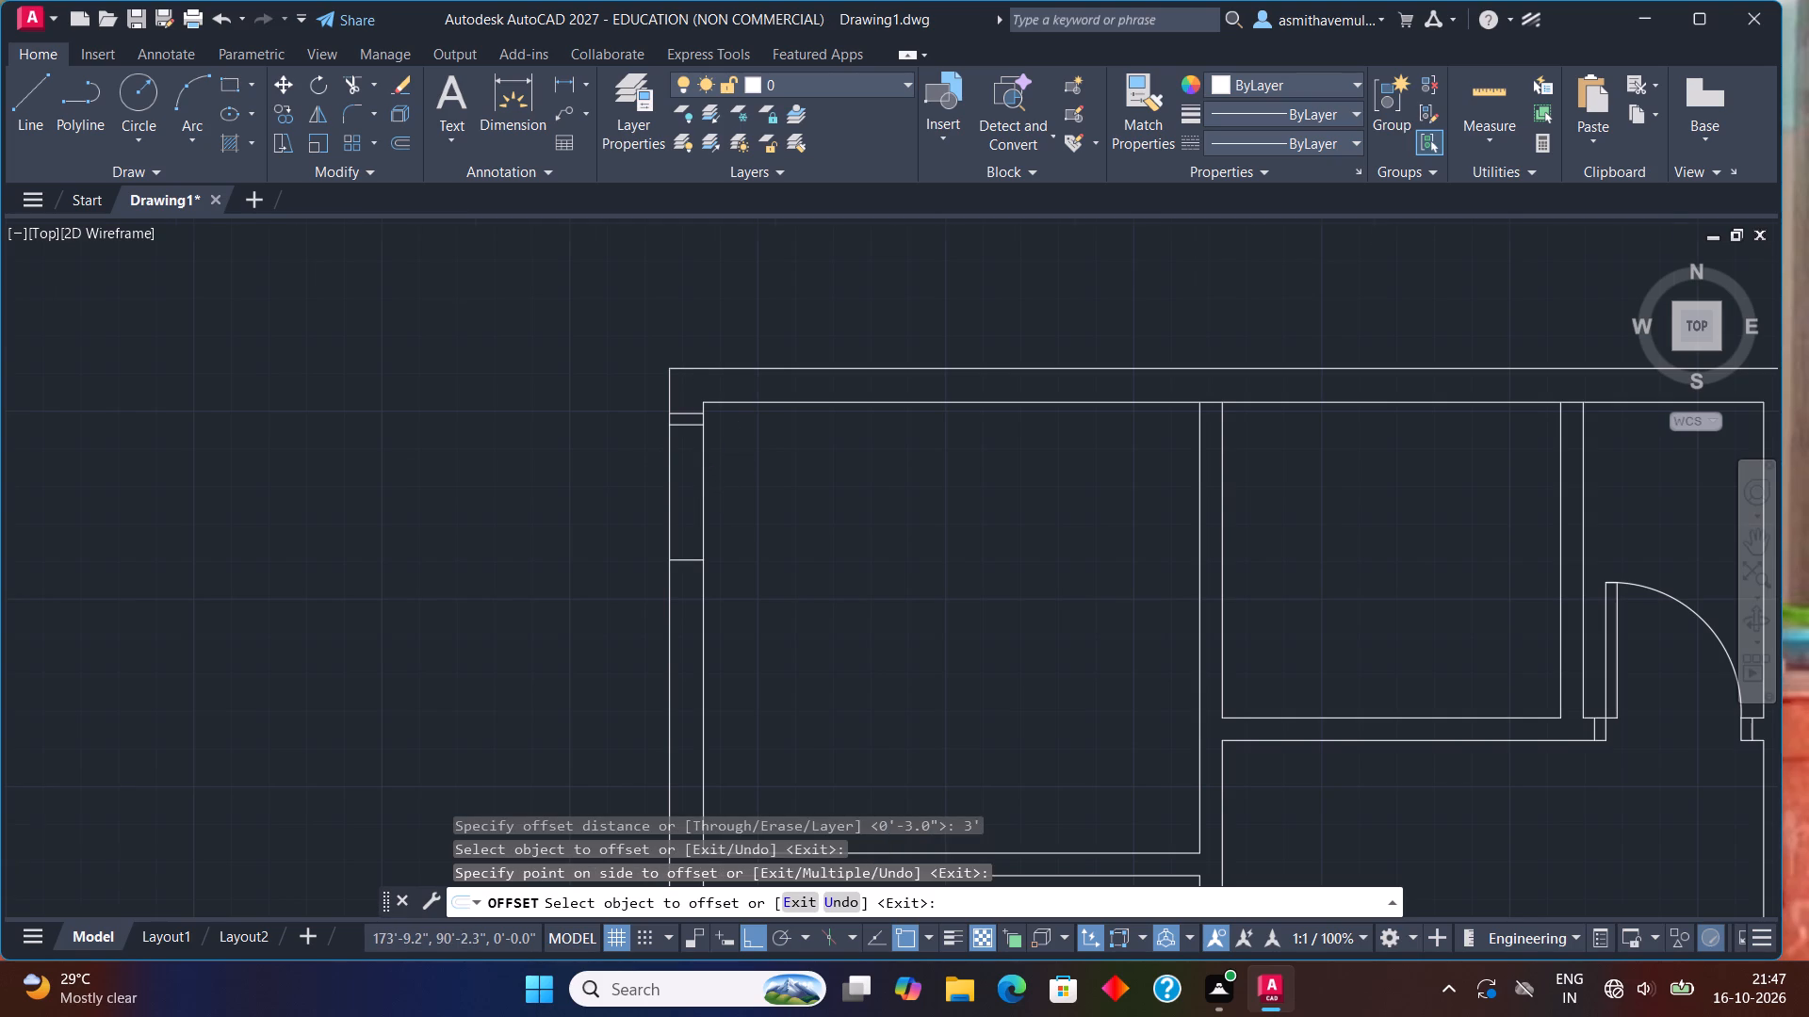
{"action": "scroll", "coordinate": [725, 498], "scroll_direction": "up", "scroll_amount": 1}
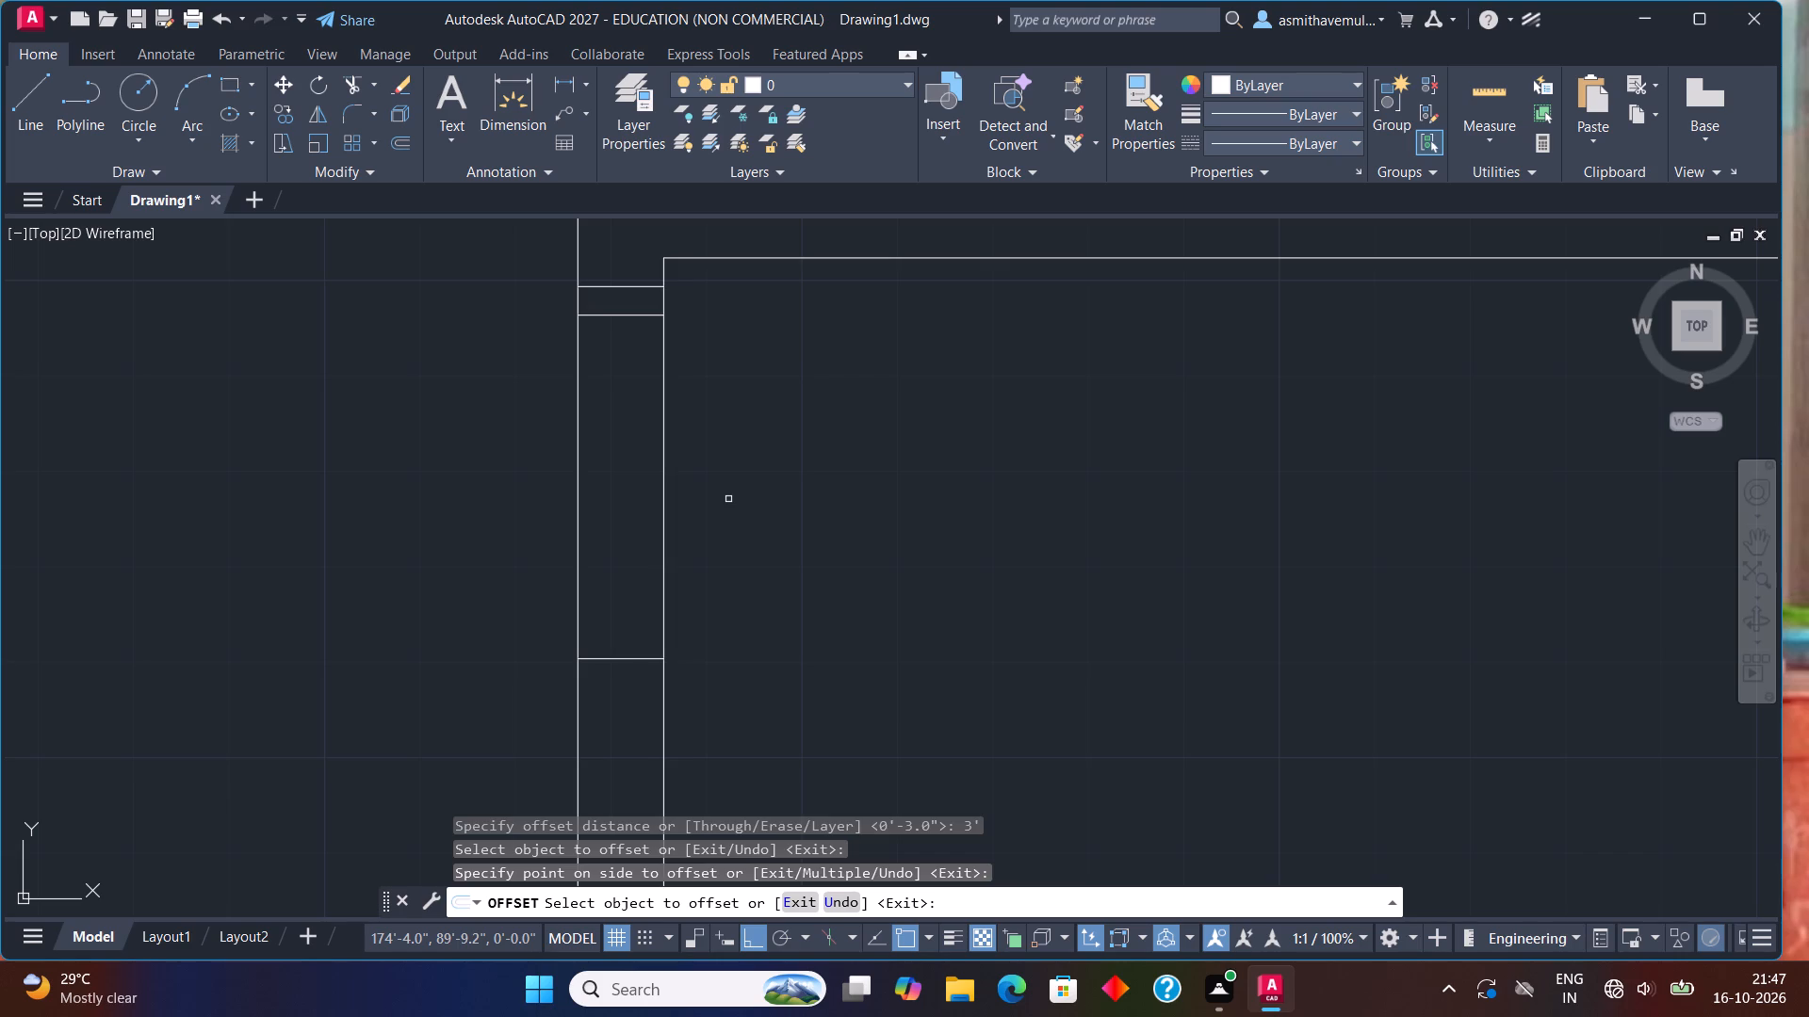
{"action": "key", "text": "Escape"}
Offset the southernmost jamb line in the west outer wall 3" south to complete the second jamb.
{"action": "key", "text": "o"}
{"action": "key", "text": "Return"}
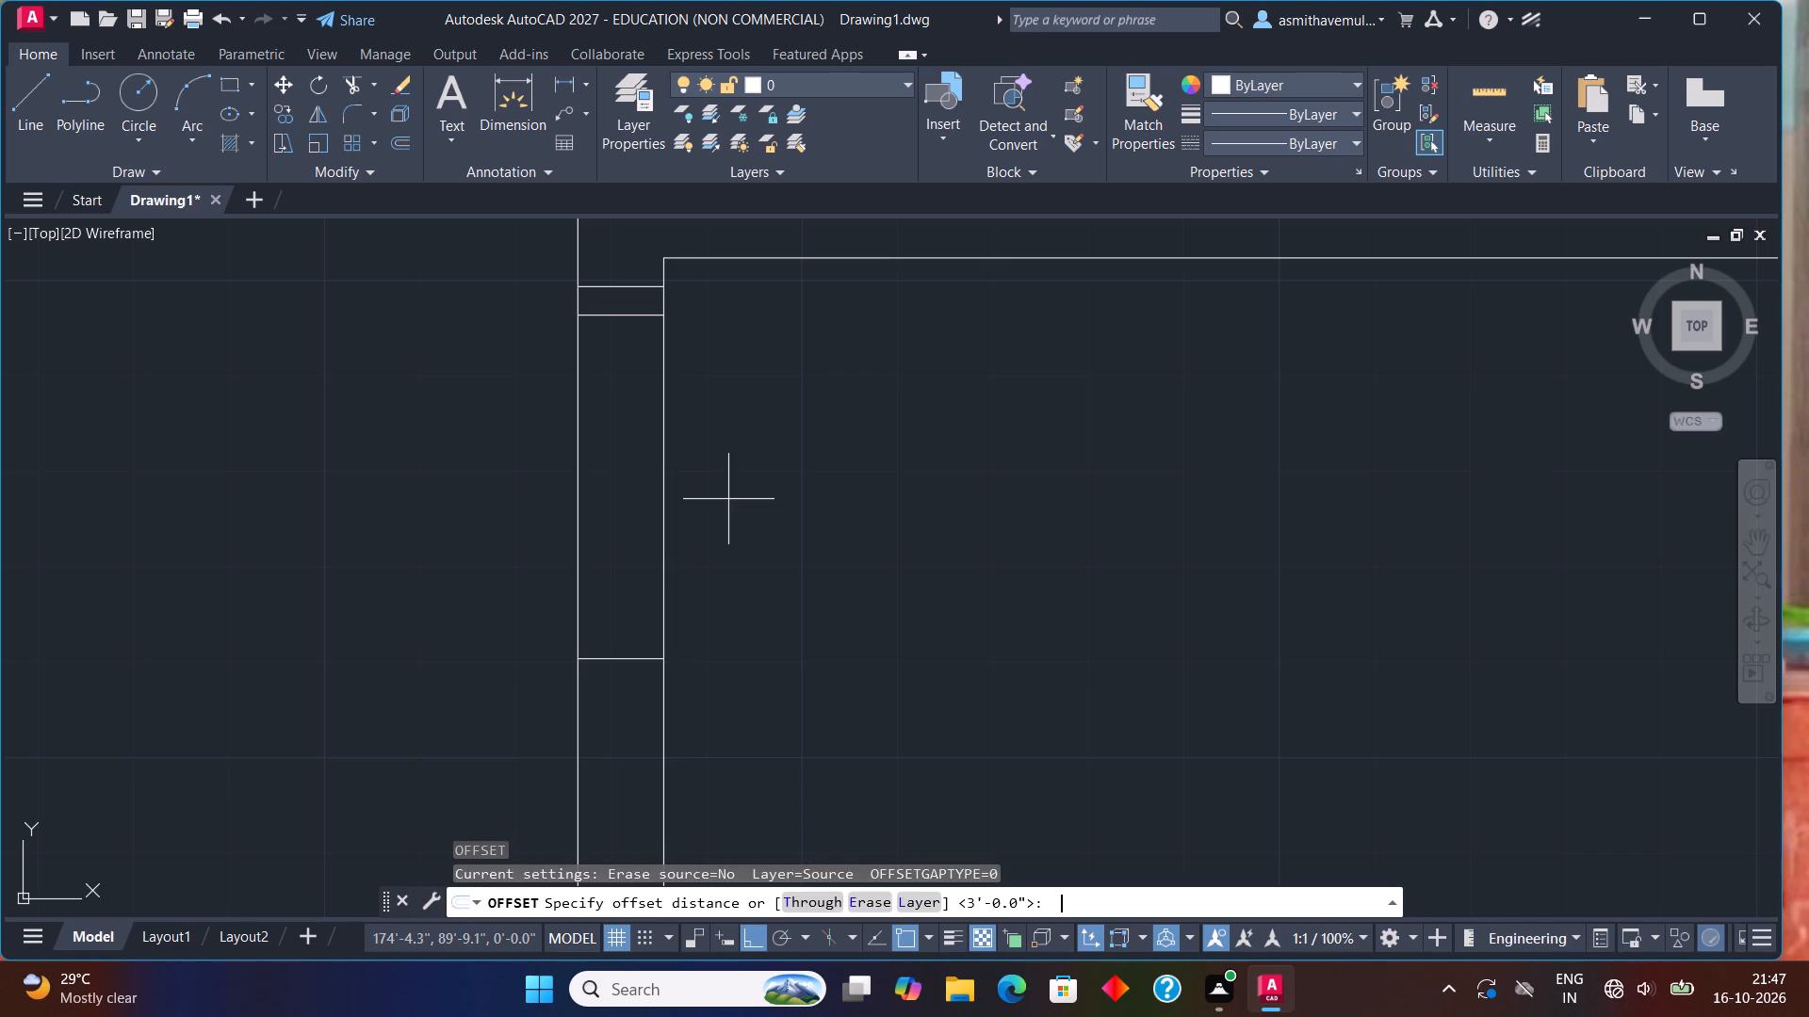
{"action": "key", "text": "3"}
{"action": "key", "text": "shift+quotedbl"}
{"action": "key", "text": "Return"}
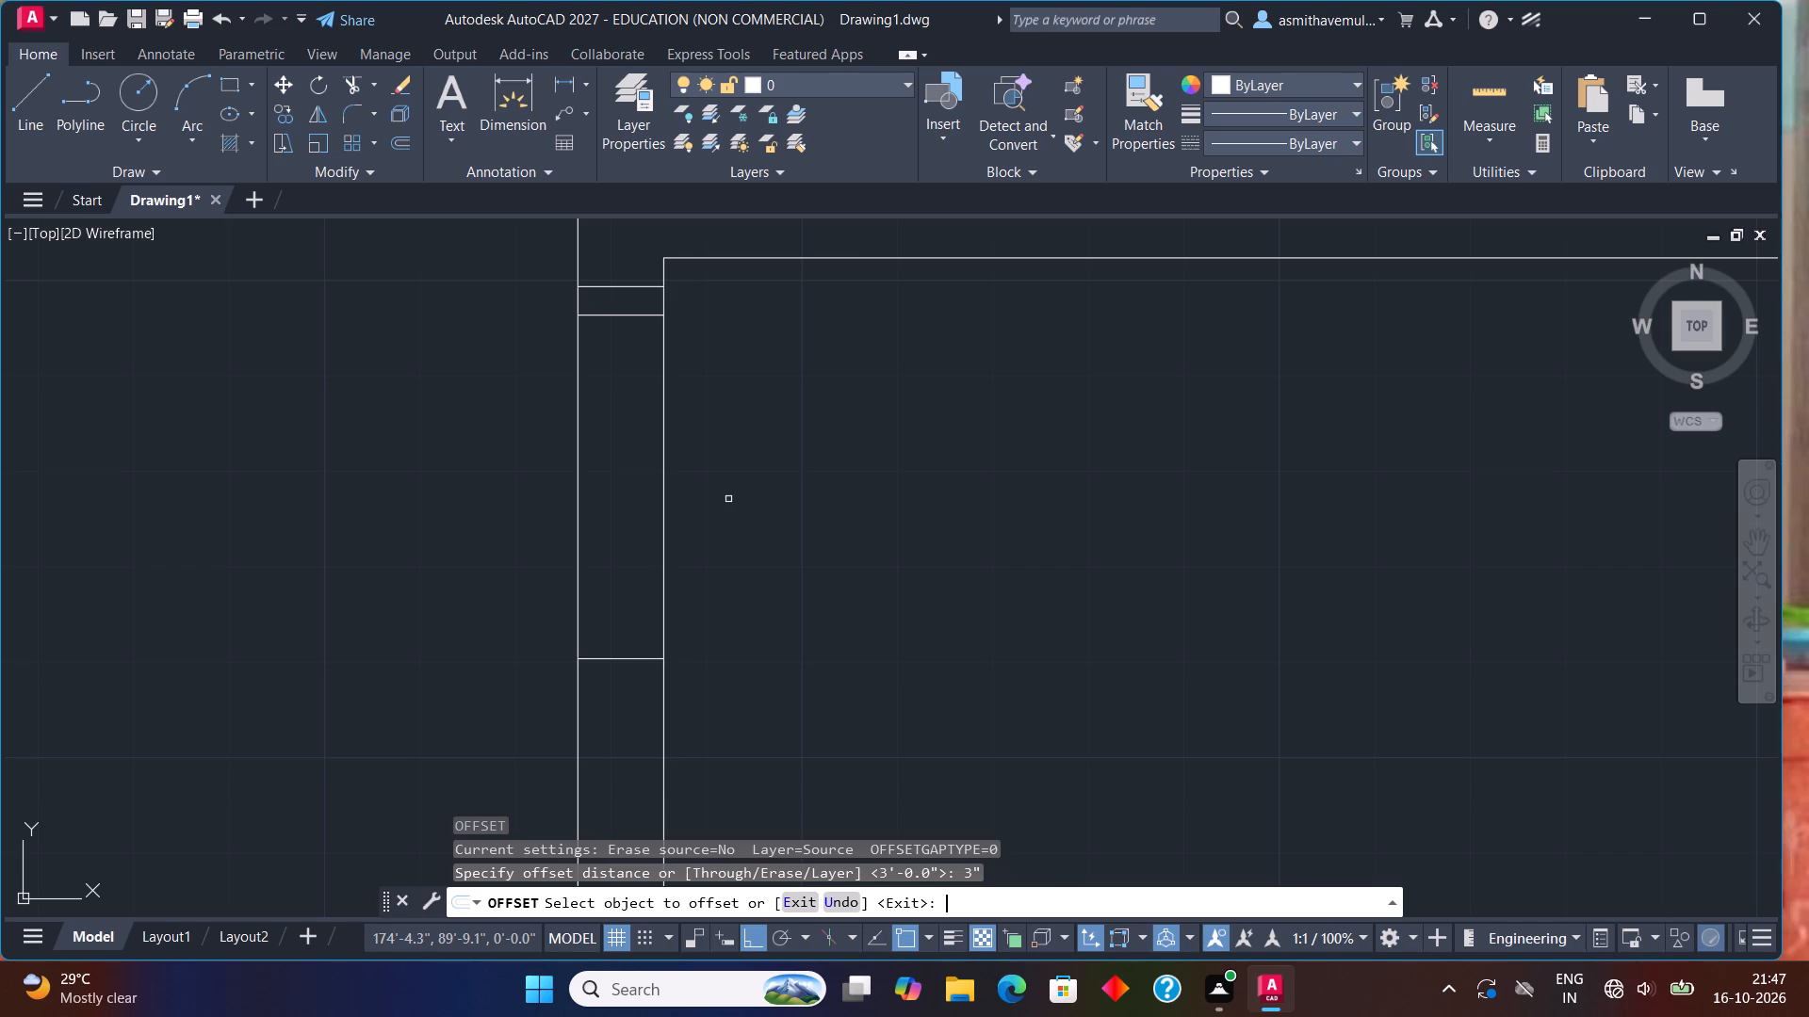
{"action": "left_click", "coordinate": [656, 660]}
{"action": "left_click", "coordinate": [633, 732]}
{"action": "key", "text": "Escape"}
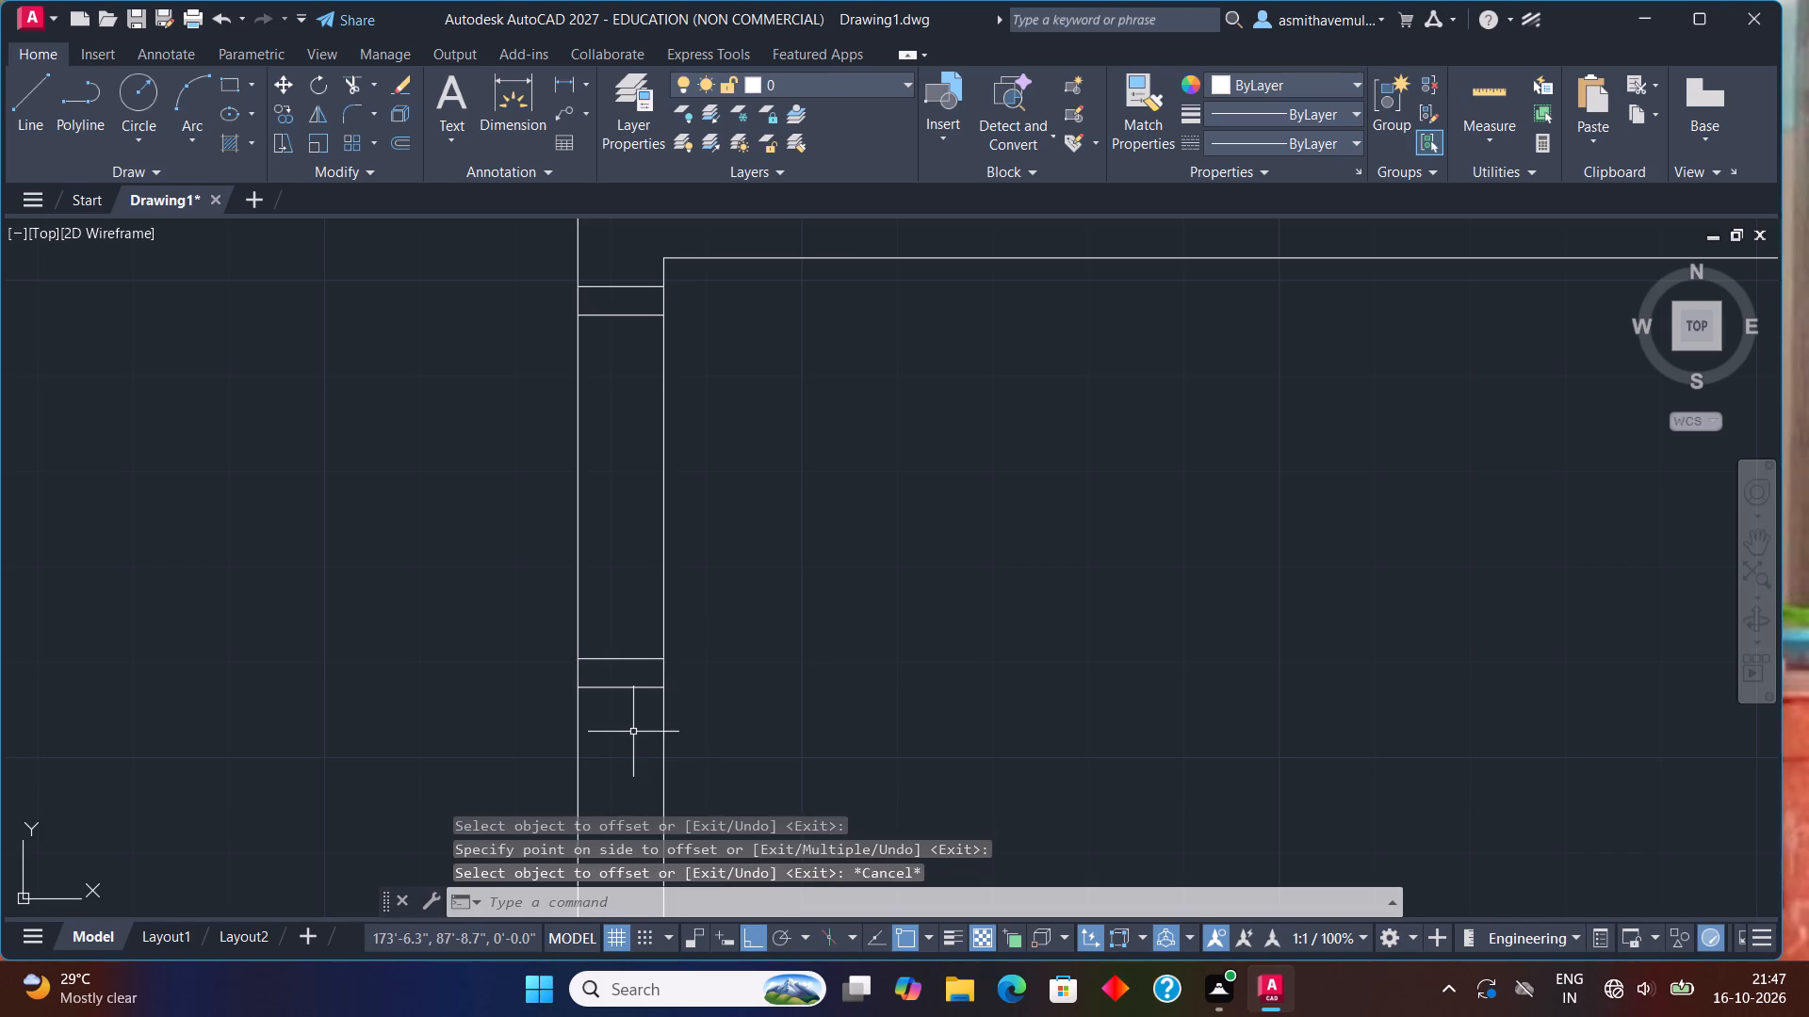
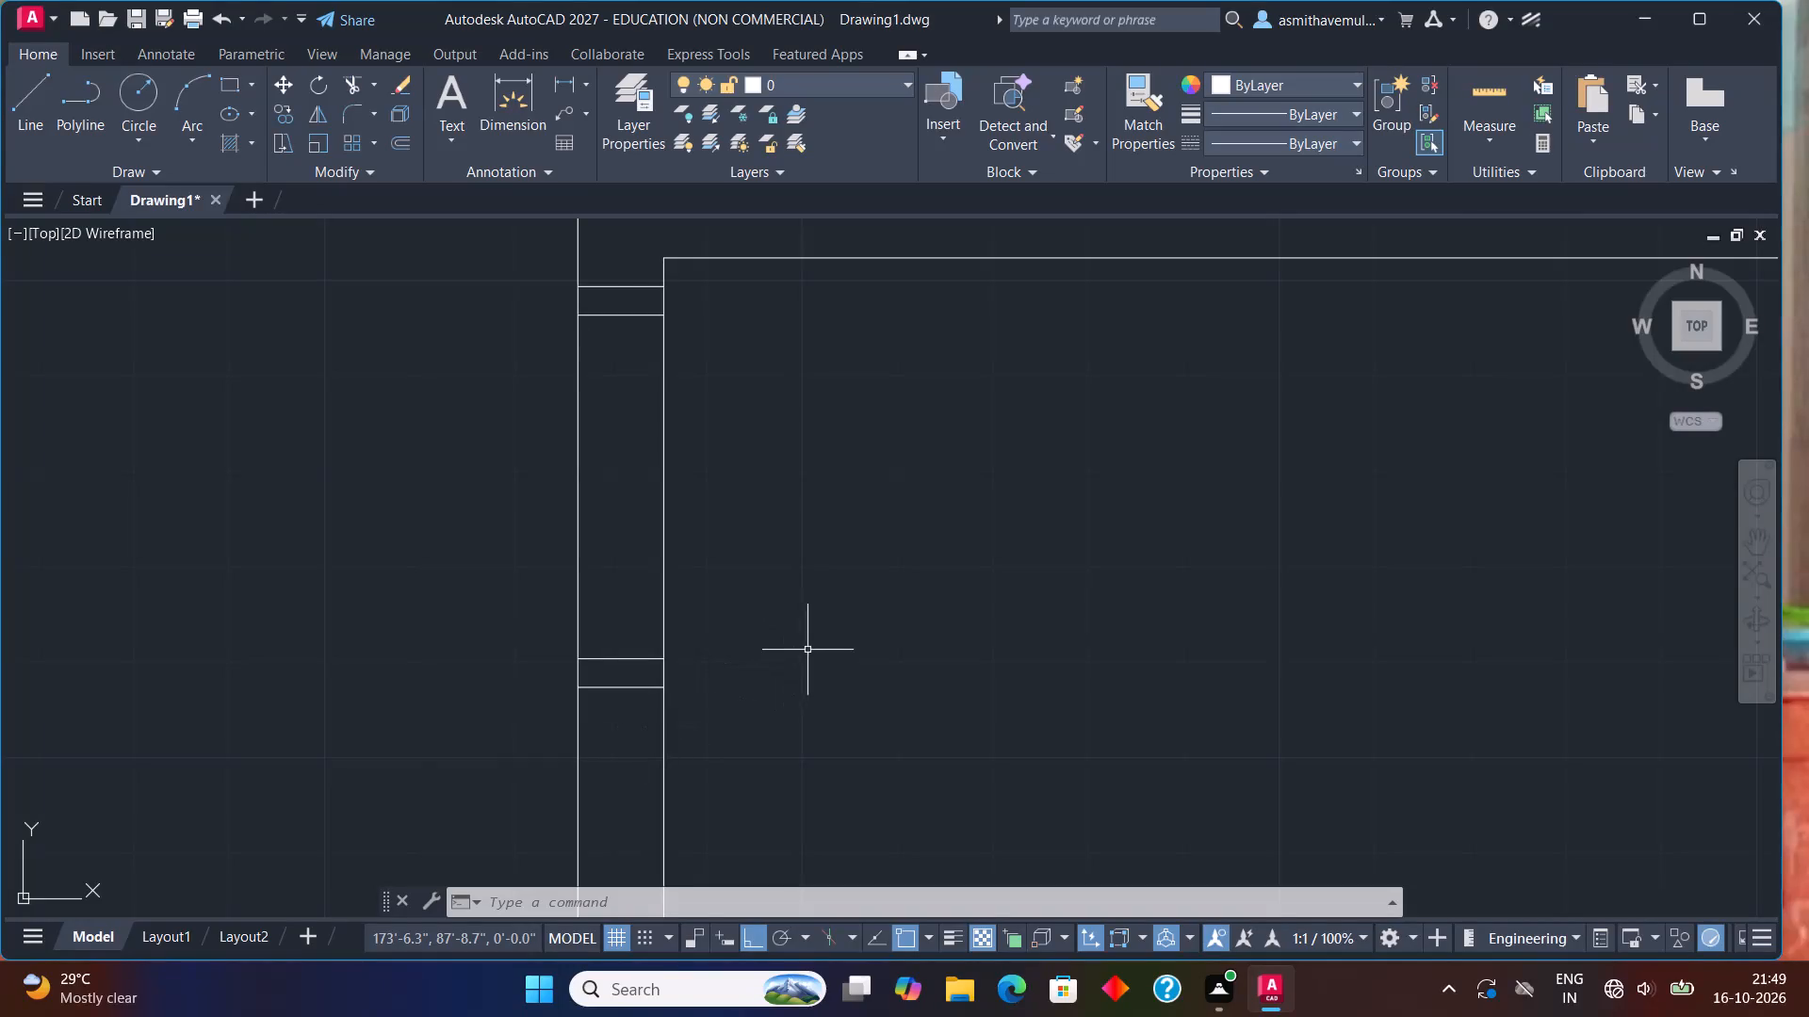
Trim both faces of the northwest room's west outer wall between the two jambs to clear the 3' opening.
{"action": "type", "text": "TRIM"}
{"action": "key", "text": "Return"}
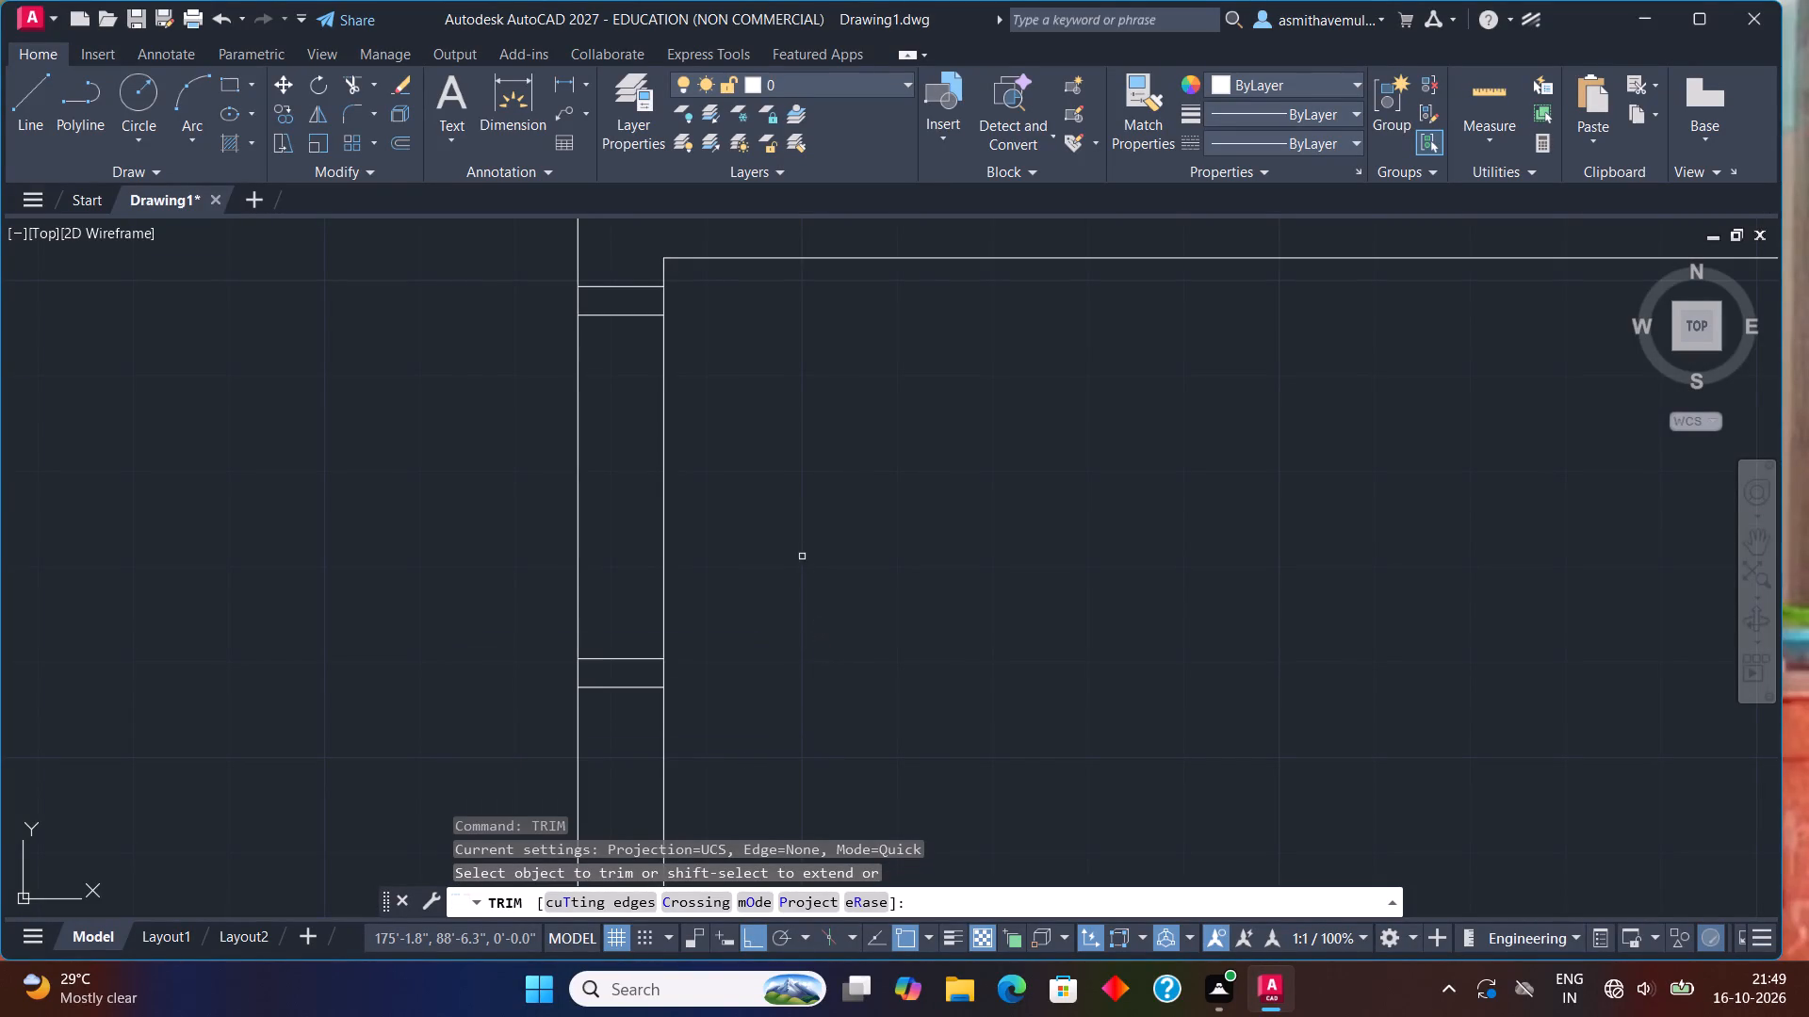
{"action": "left_click_drag", "start_coordinate": [791, 554], "coordinate": [486, 543]}
{"action": "key", "text": "Escape"}
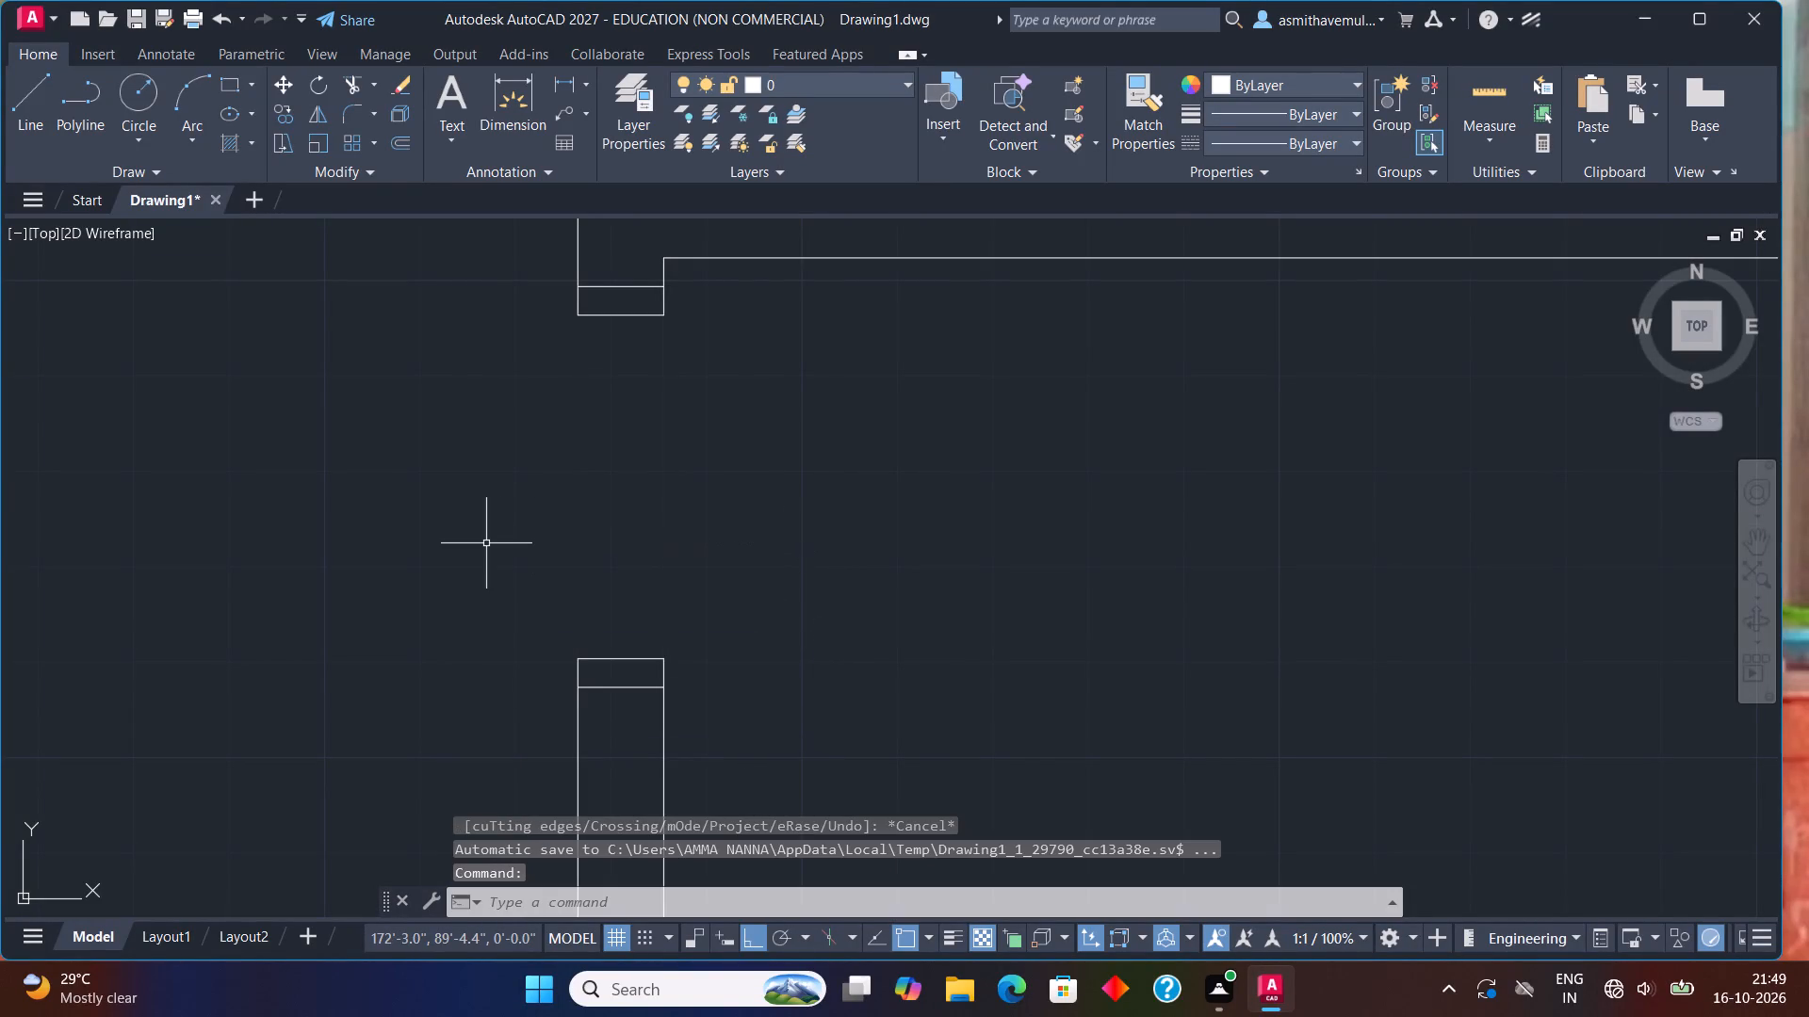
Draw a 3' by 3" door leaf rectangle extending east from the inner corner of the west opening's north jamb.
{"action": "type", "text": "REC"}
{"action": "key", "text": "Return"}
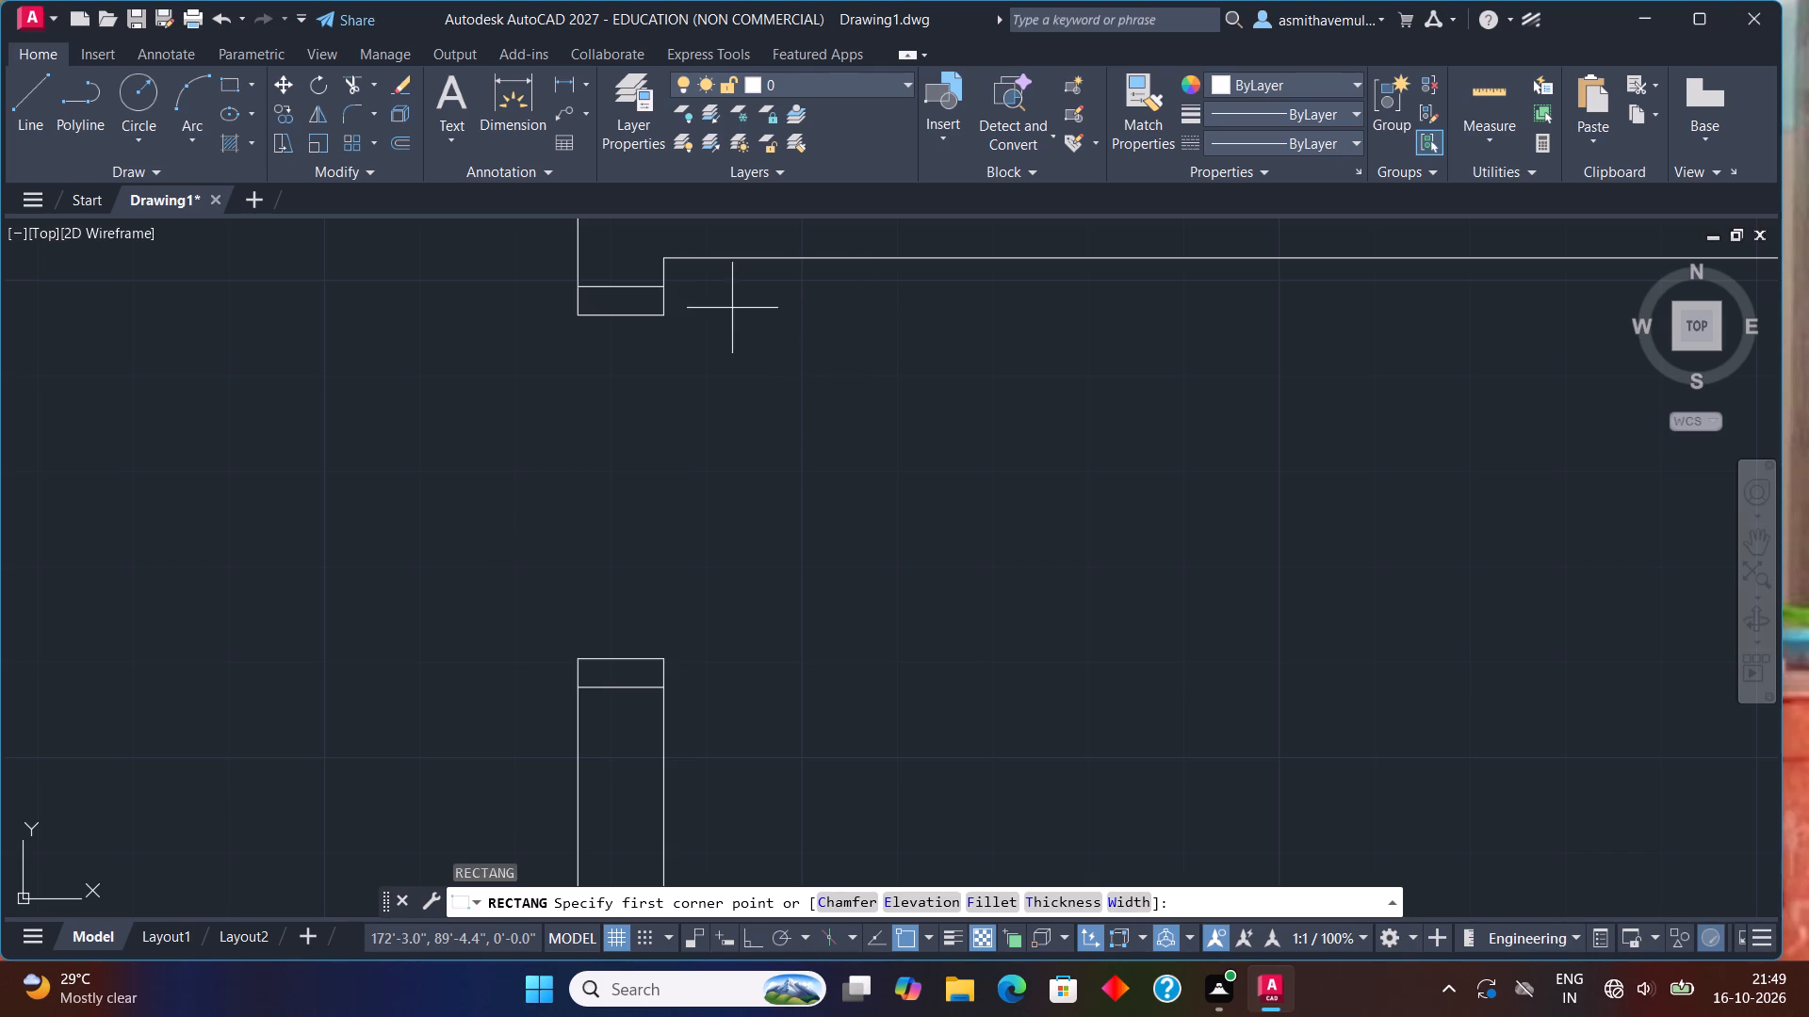
{"action": "left_click", "coordinate": [659, 316]}
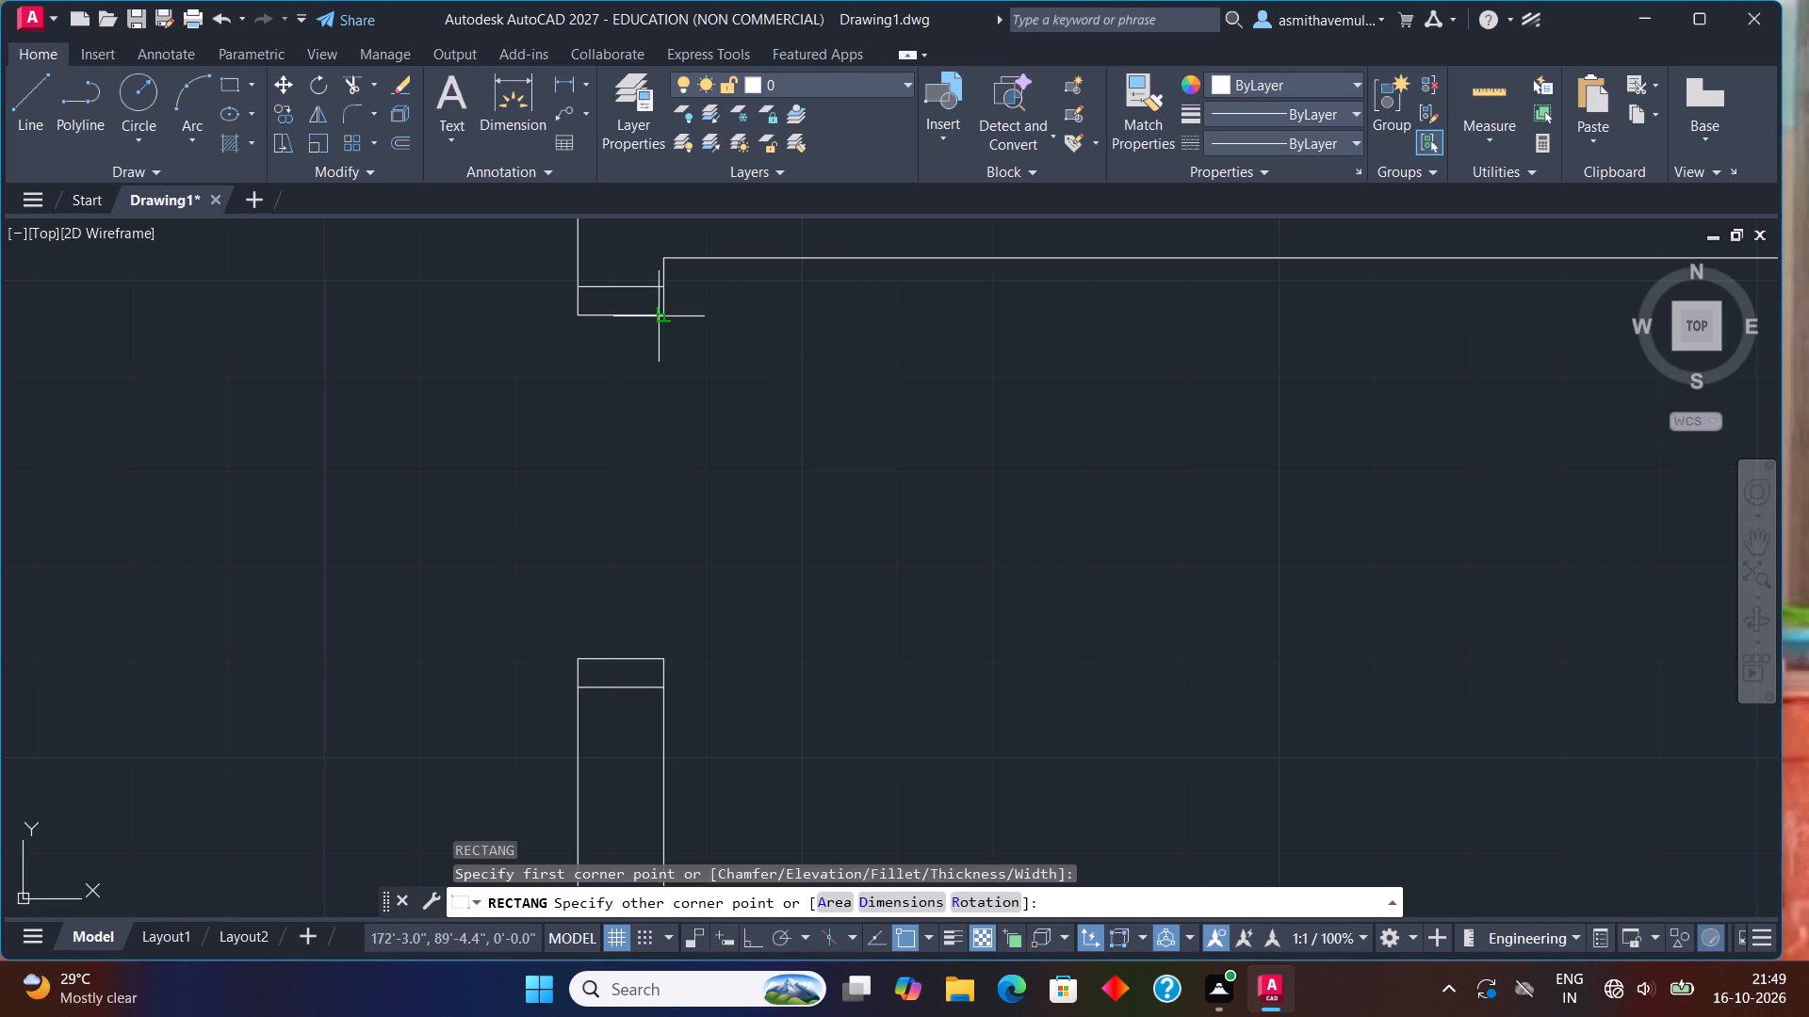
{"action": "key", "text": "d"}
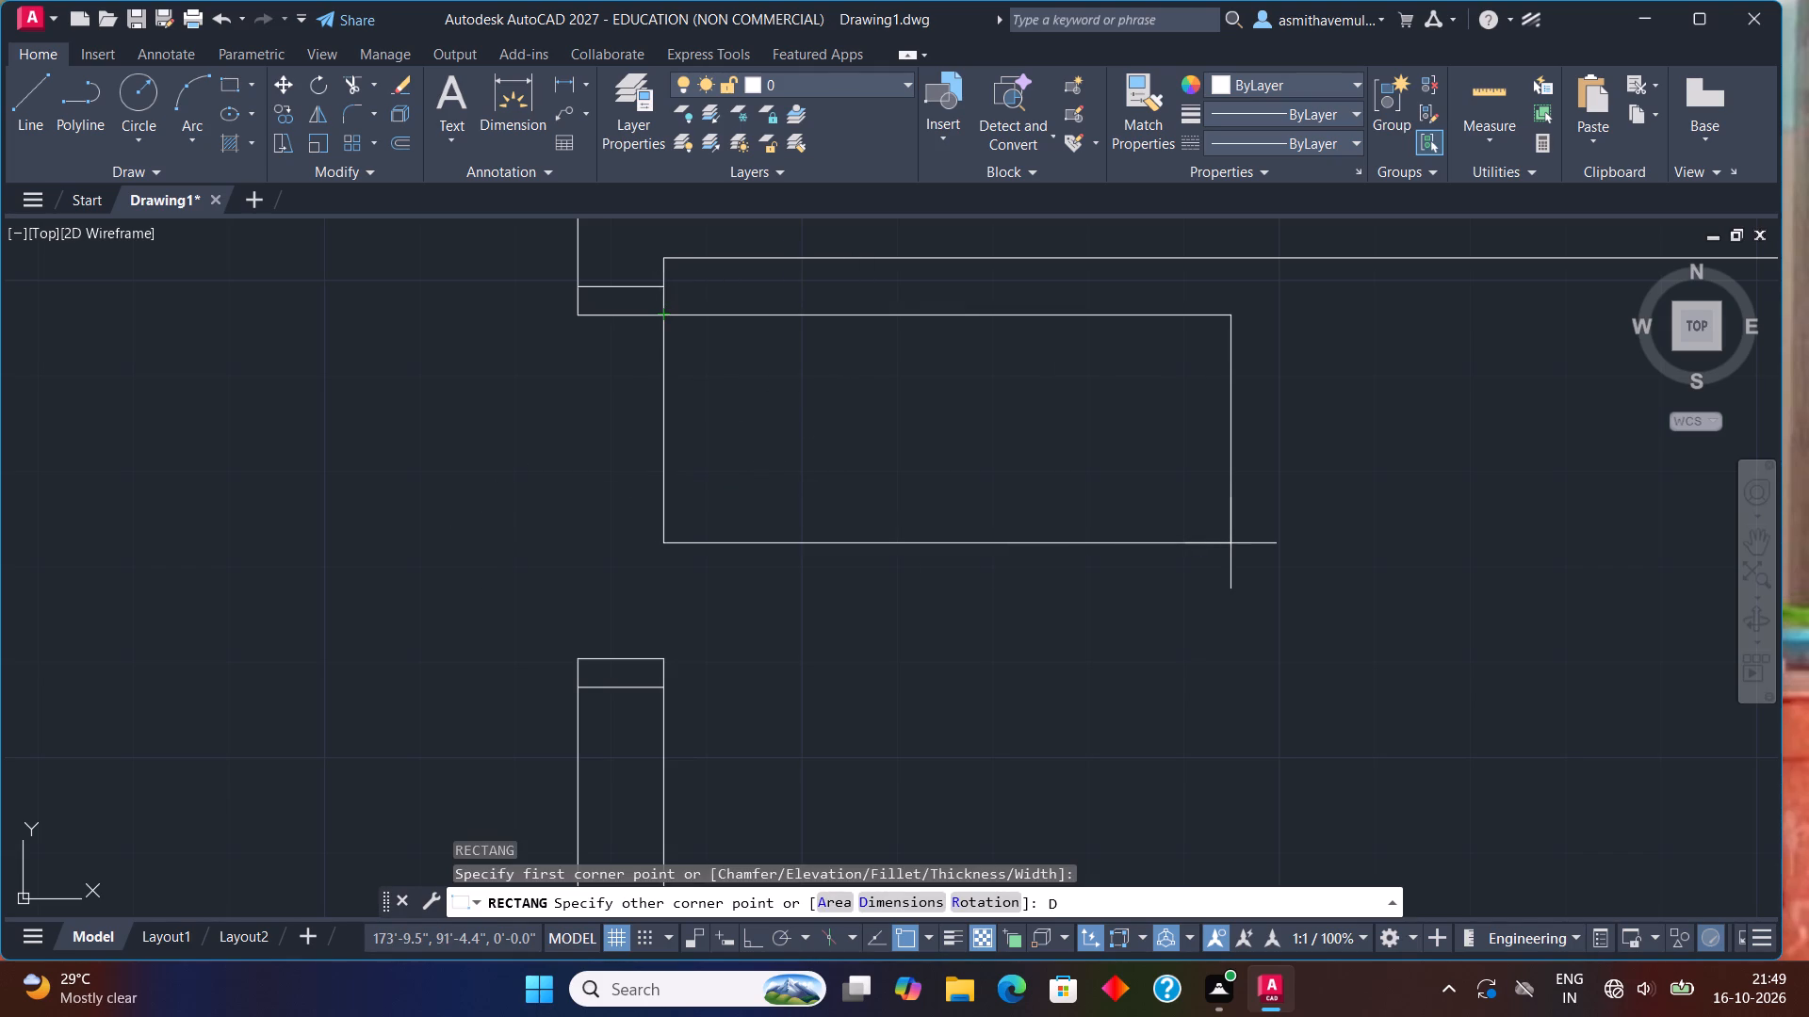
{"action": "key", "text": "Return"}
{"action": "type", "text": "3'"}
{"action": "key", "text": "Return"}
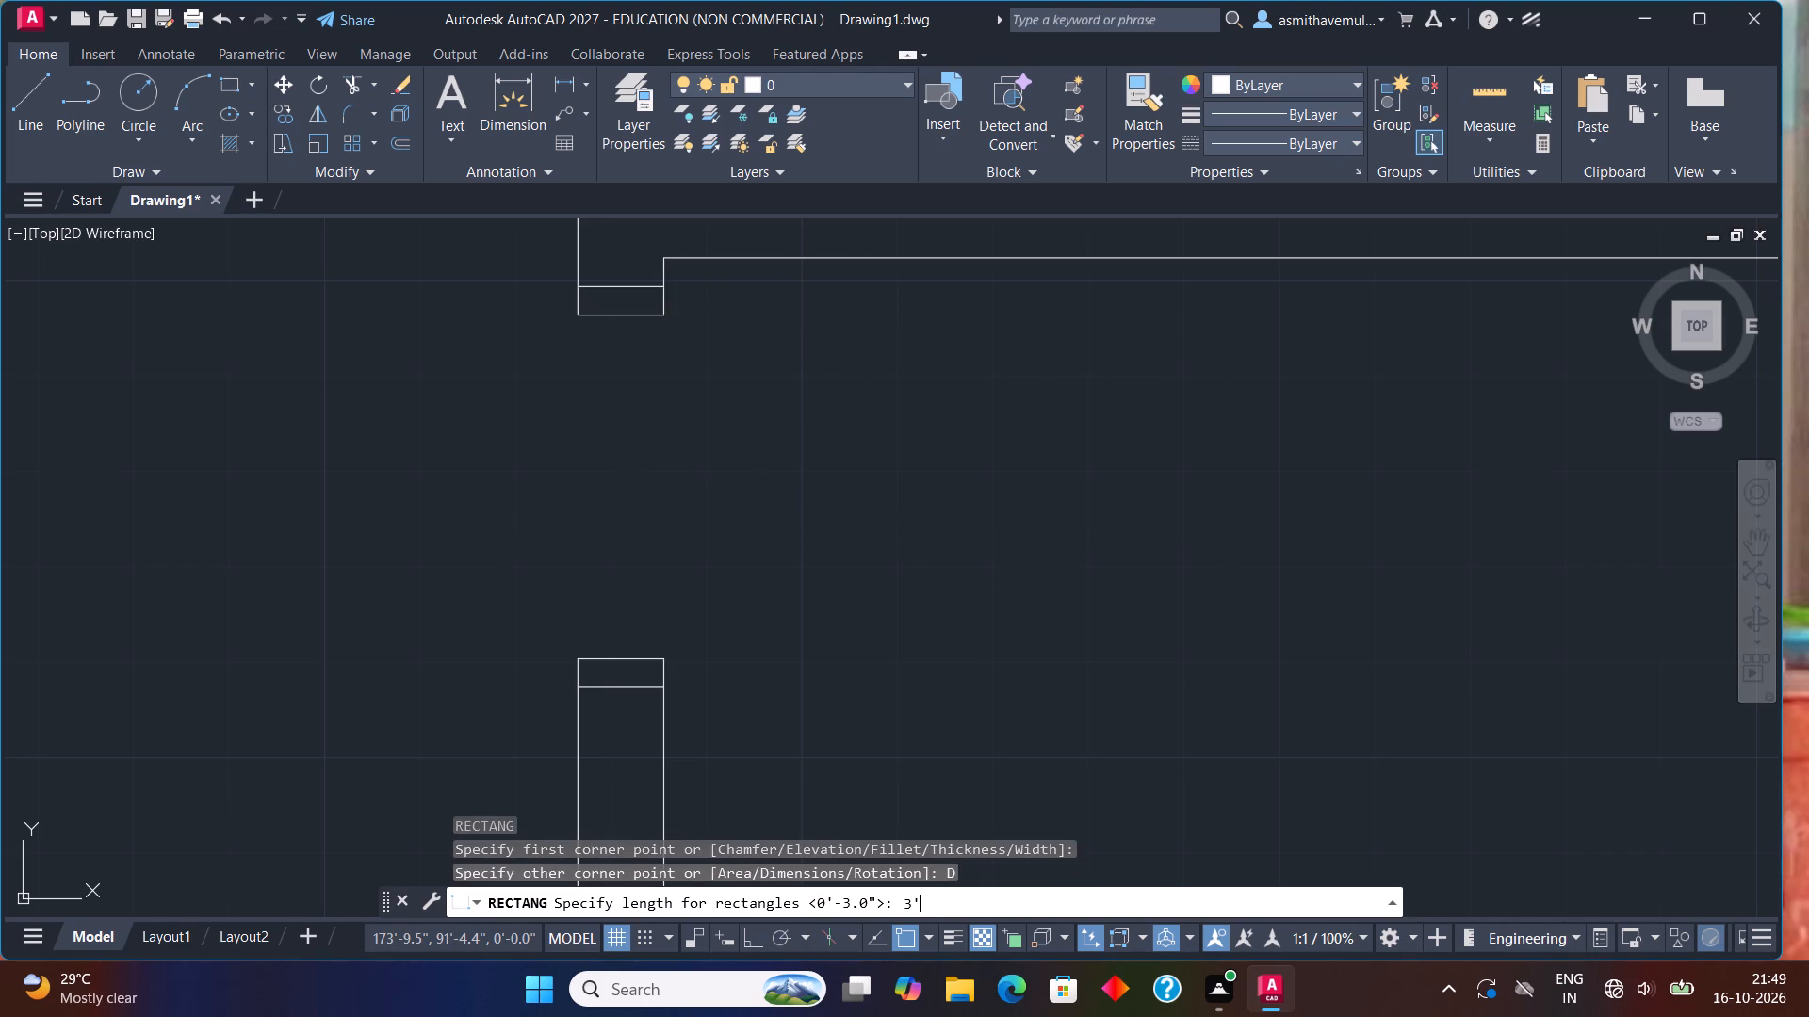
{"action": "key", "text": "3"}
{"action": "key", "text": "shift+quotedbl"}
{"action": "key", "text": "Return"}
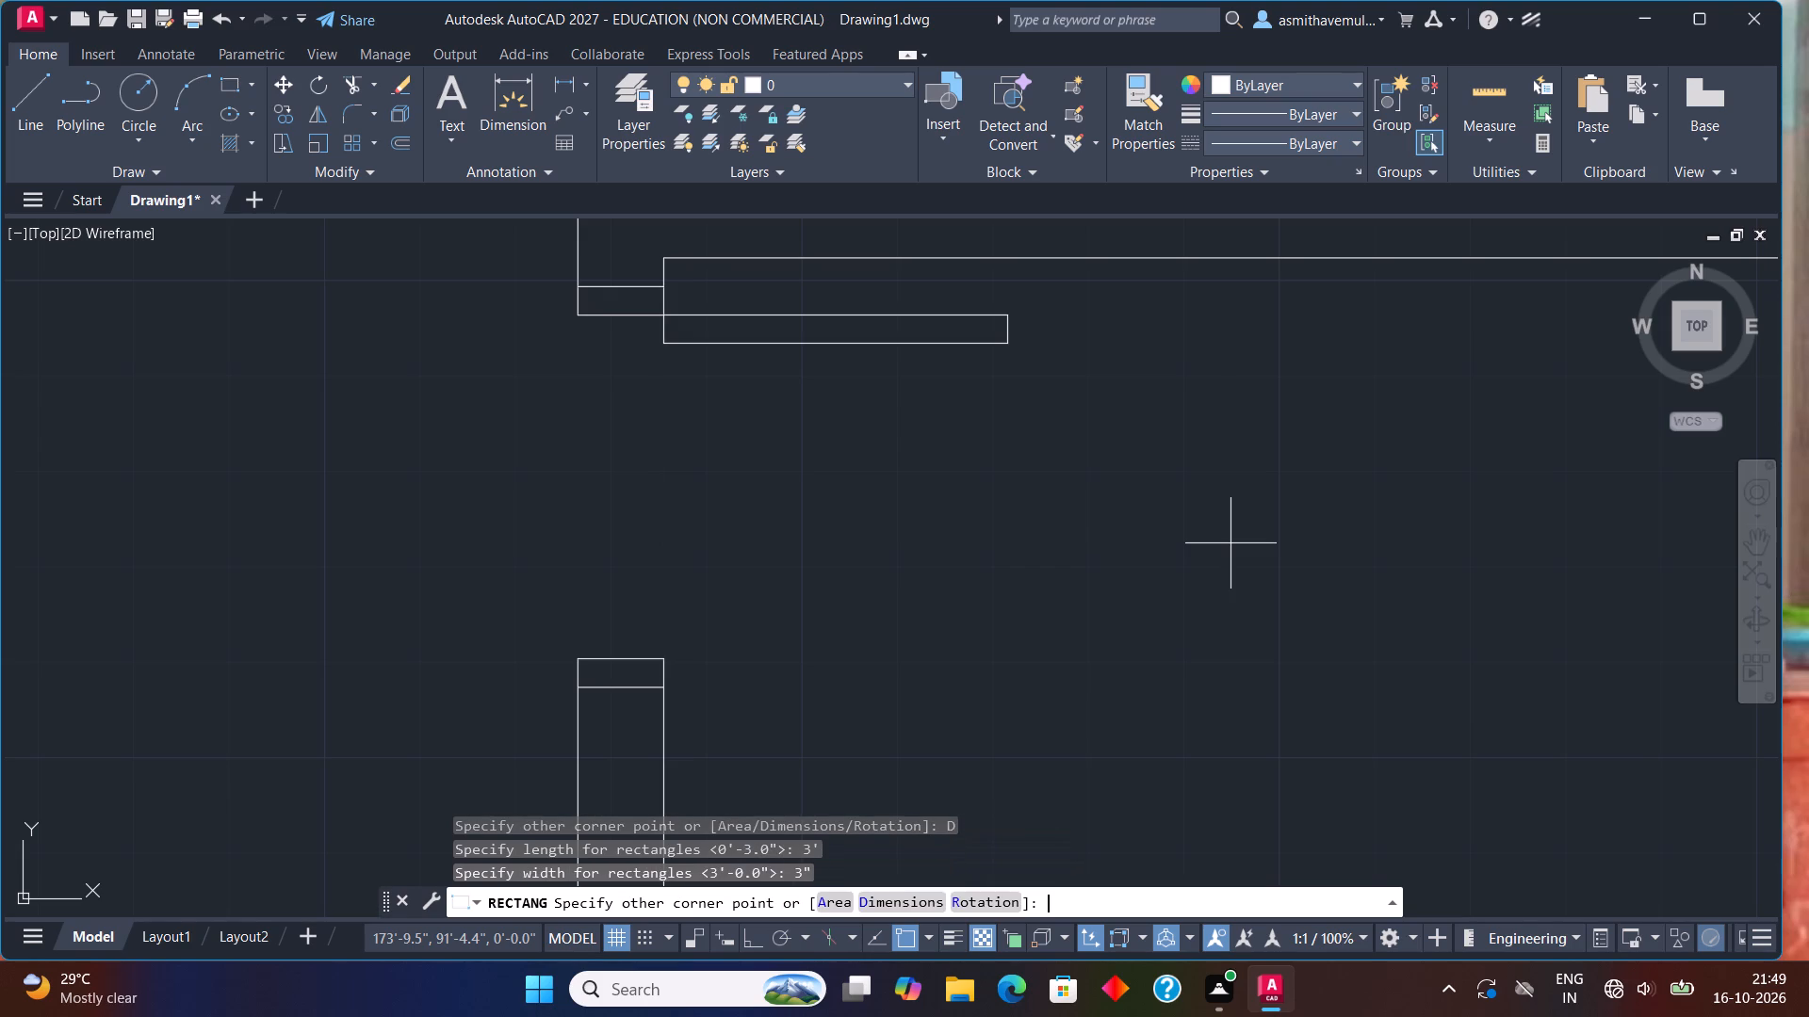
{"action": "left_click", "coordinate": [1230, 543]}
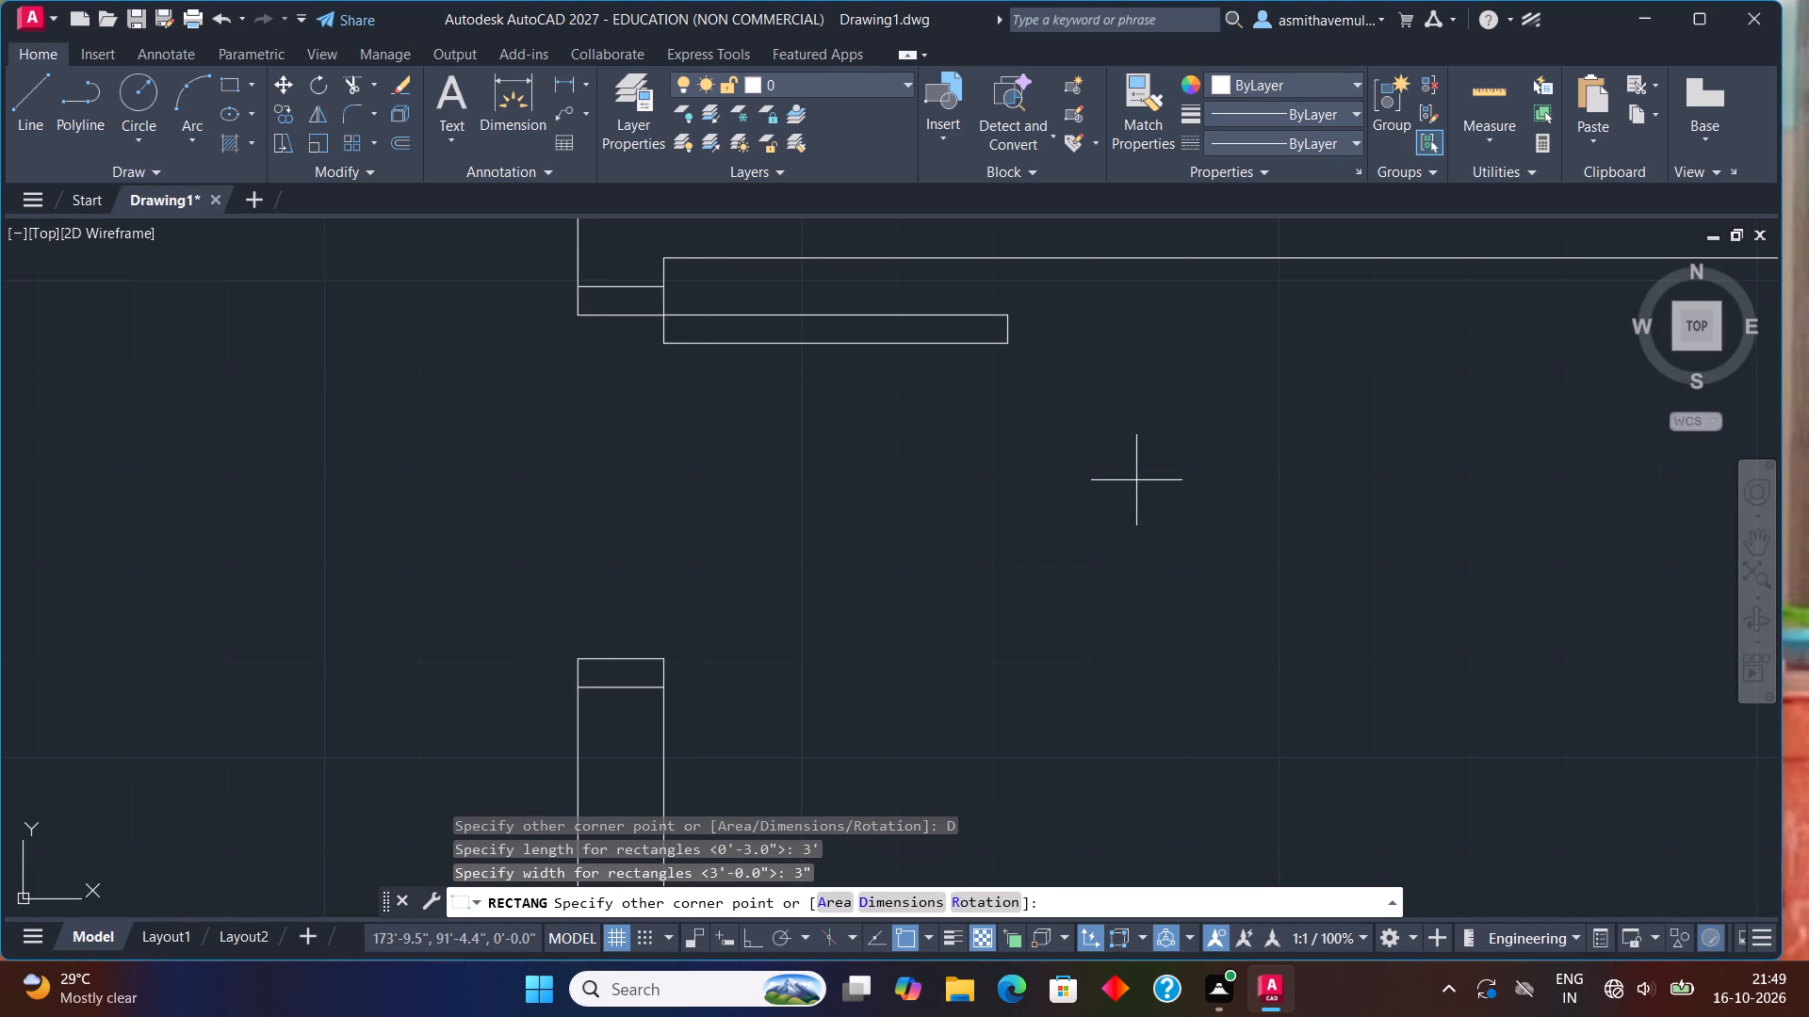
{"action": "left_click", "coordinate": [1136, 480]}
Draw the door swing arc from the west door leaf's free end to the inner corner of the opening's south jamb.
{"action": "type", "text": "ARC"}
{"action": "key", "text": "Return"}
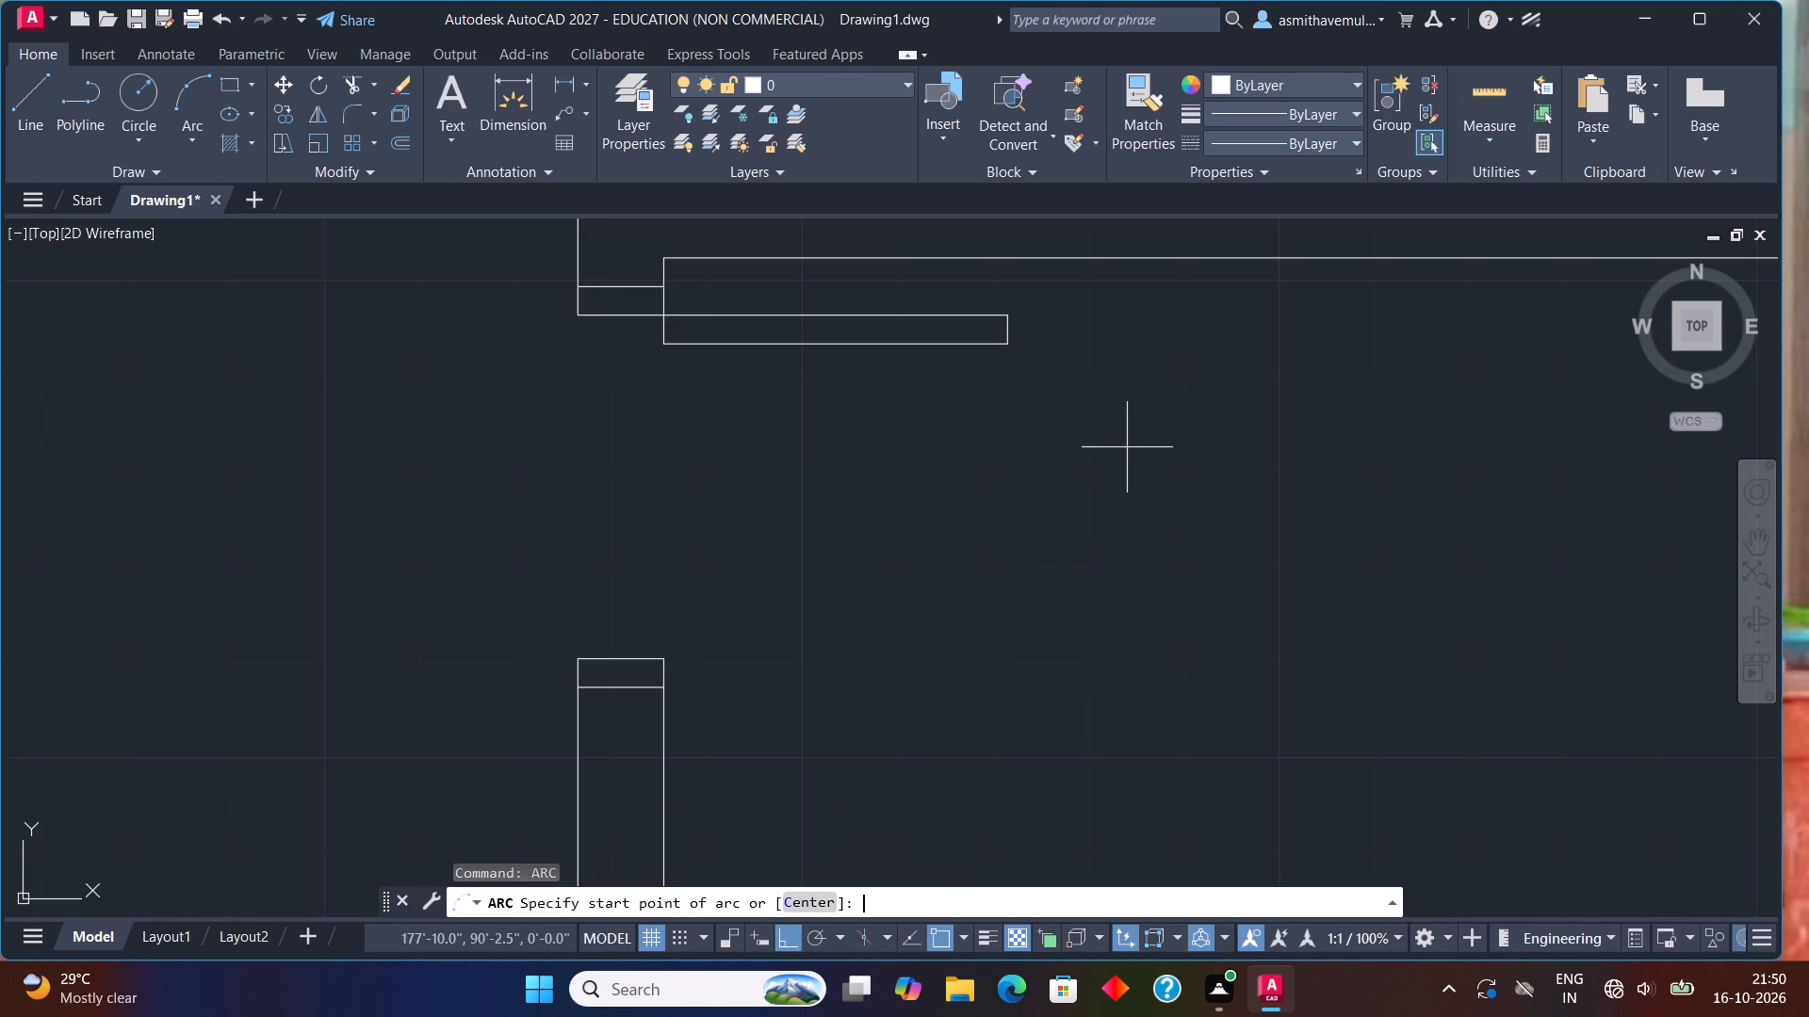
{"action": "left_click", "coordinate": [1007, 319]}
{"action": "left_click", "coordinate": [1006, 349]}
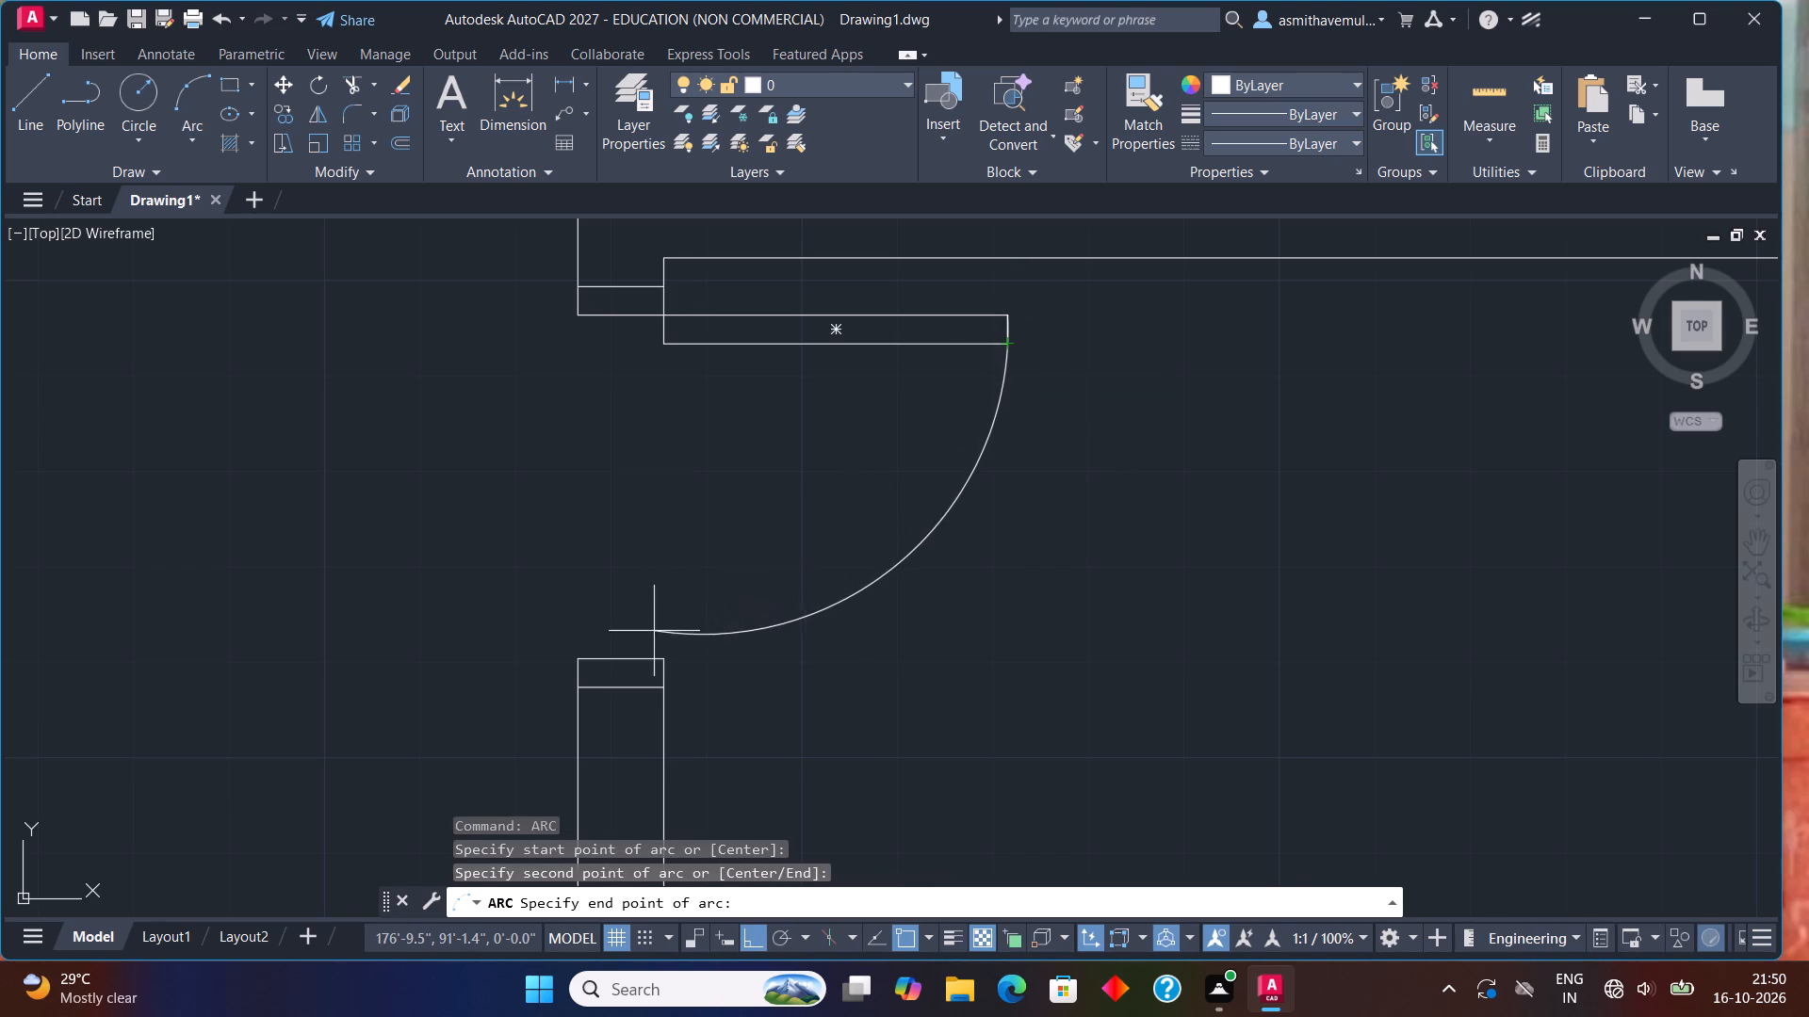
{"action": "left_click", "coordinate": [662, 662]}
Trim the north wall's inner line where the two north-south partitions meet it.
{"action": "scroll", "coordinate": [720, 674], "scroll_direction": "down", "scroll_amount": 4}
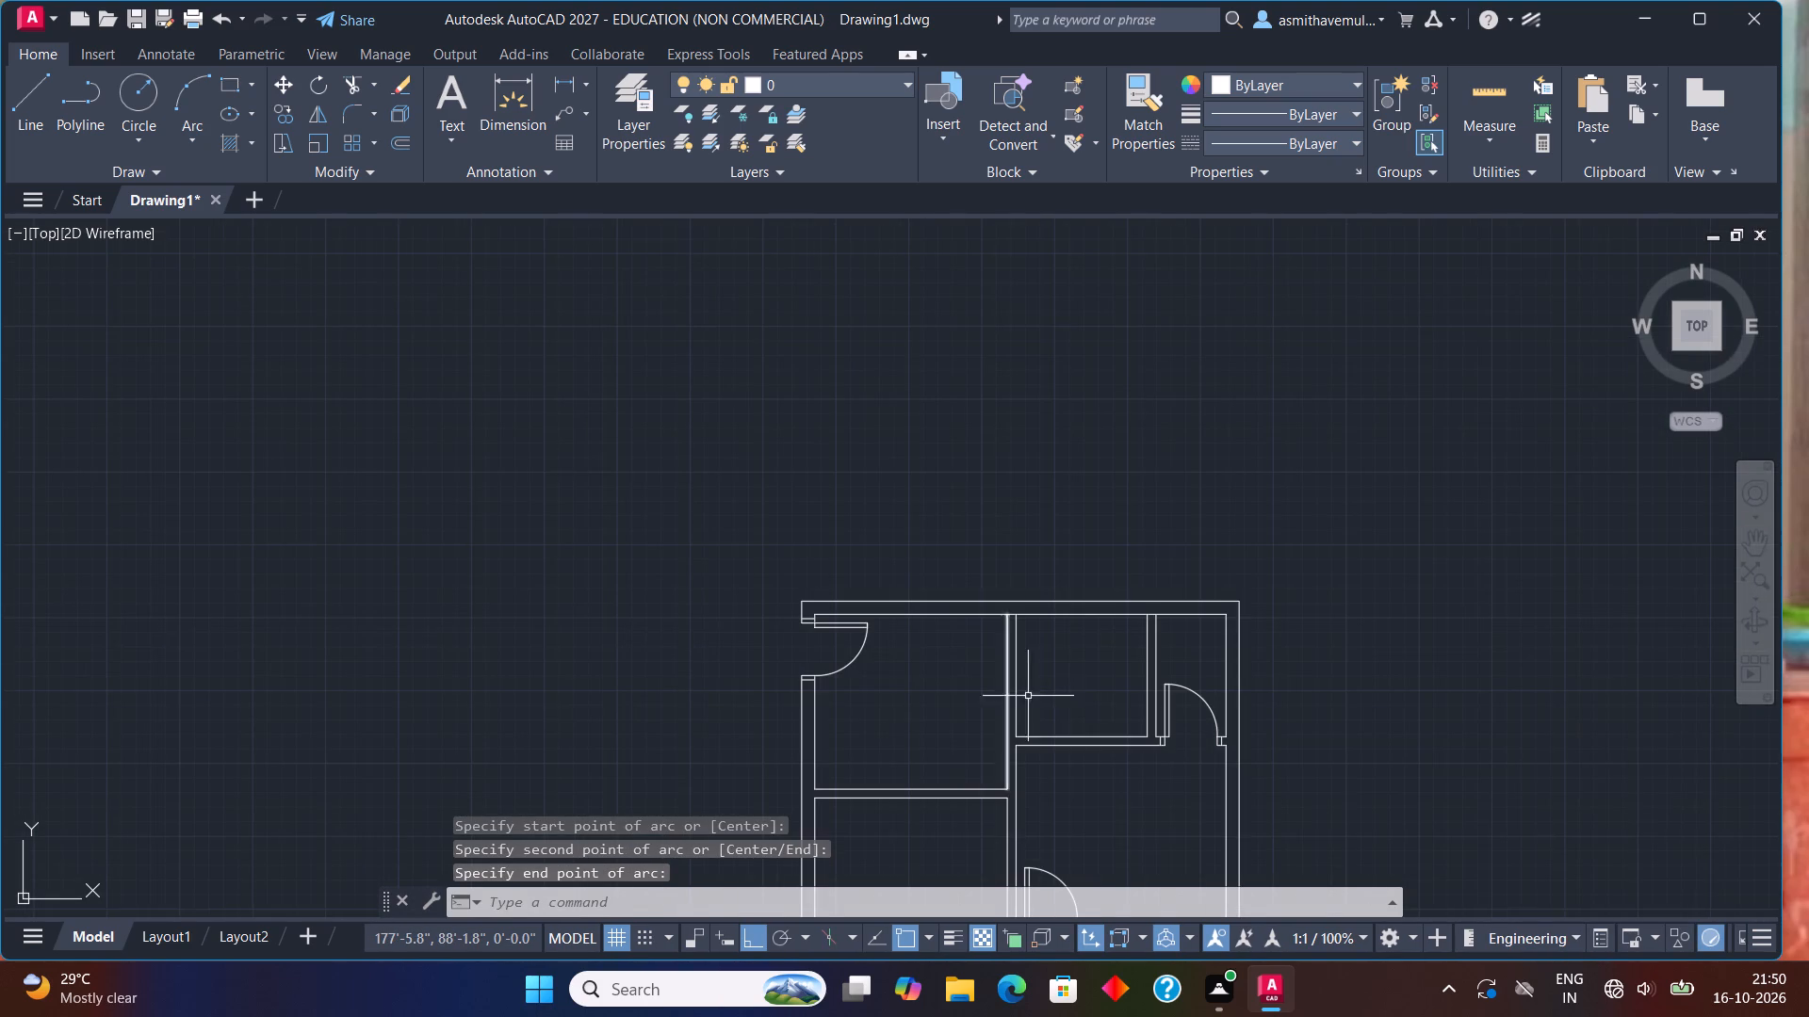
{"action": "middle_click_drag", "start_coordinate": [1091, 694], "coordinate": [1086, 488]}
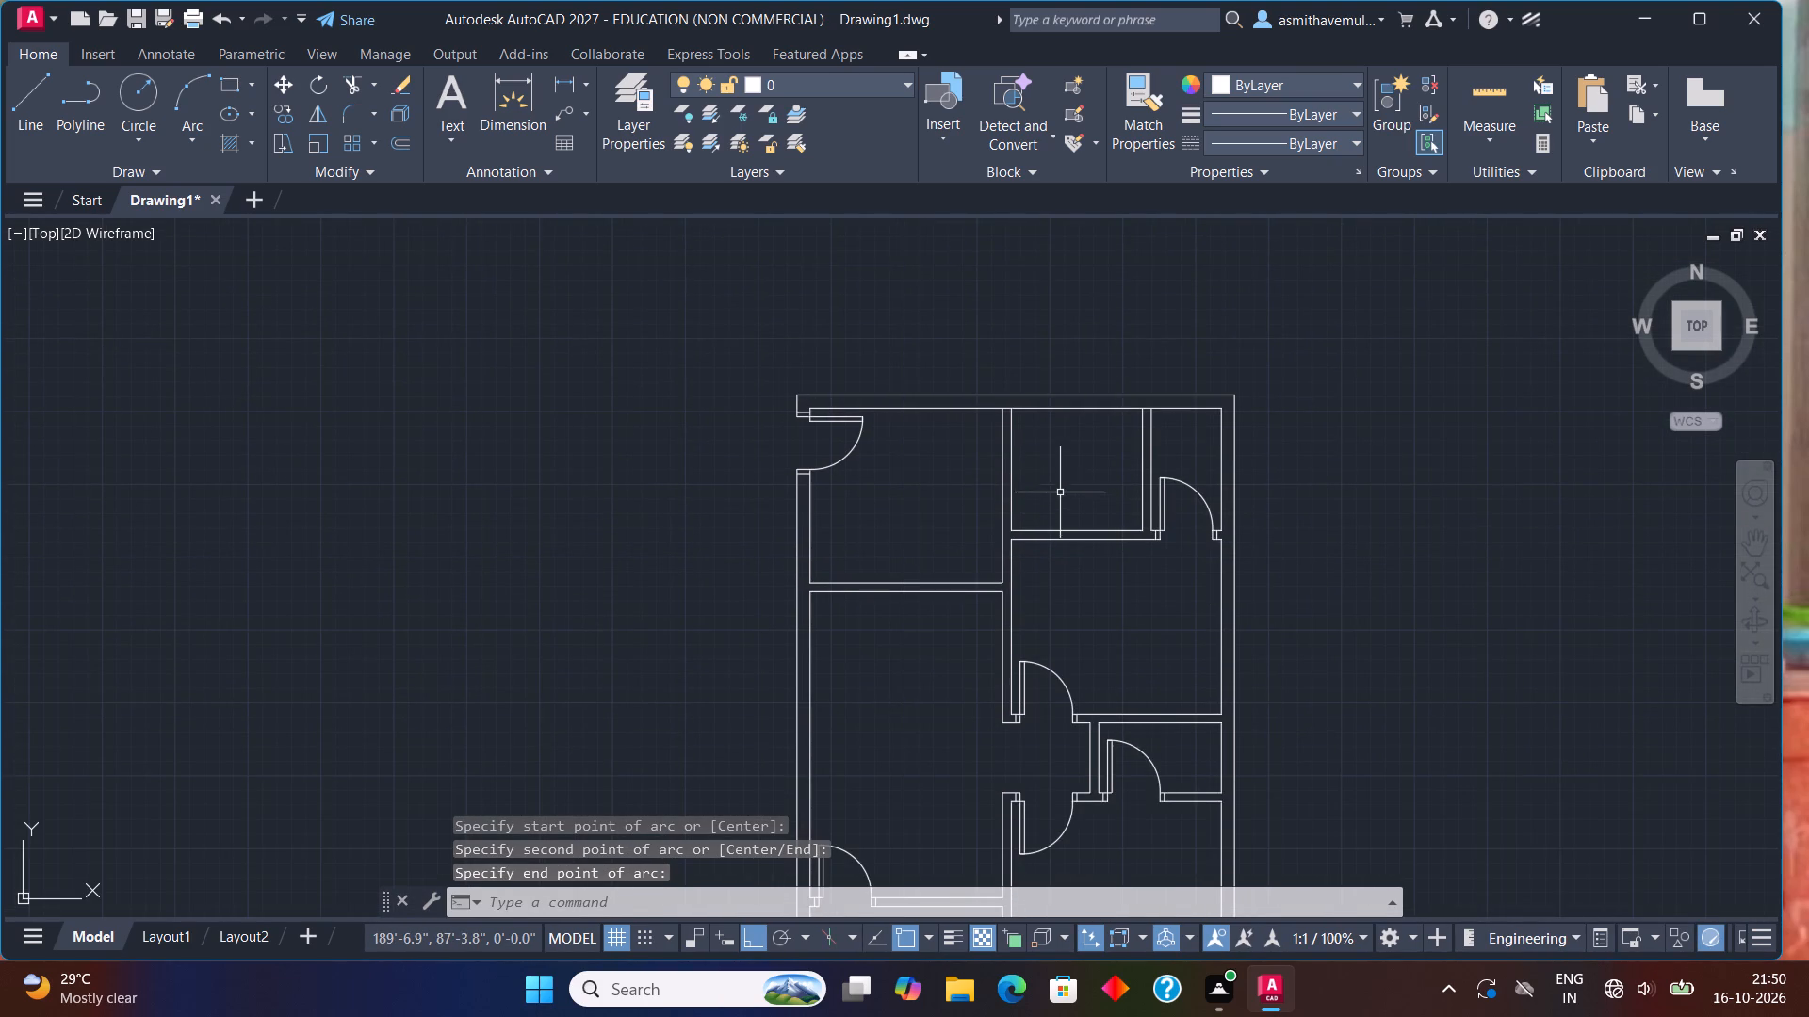
{"action": "scroll", "coordinate": [1023, 448], "scroll_direction": "up", "scroll_amount": 3}
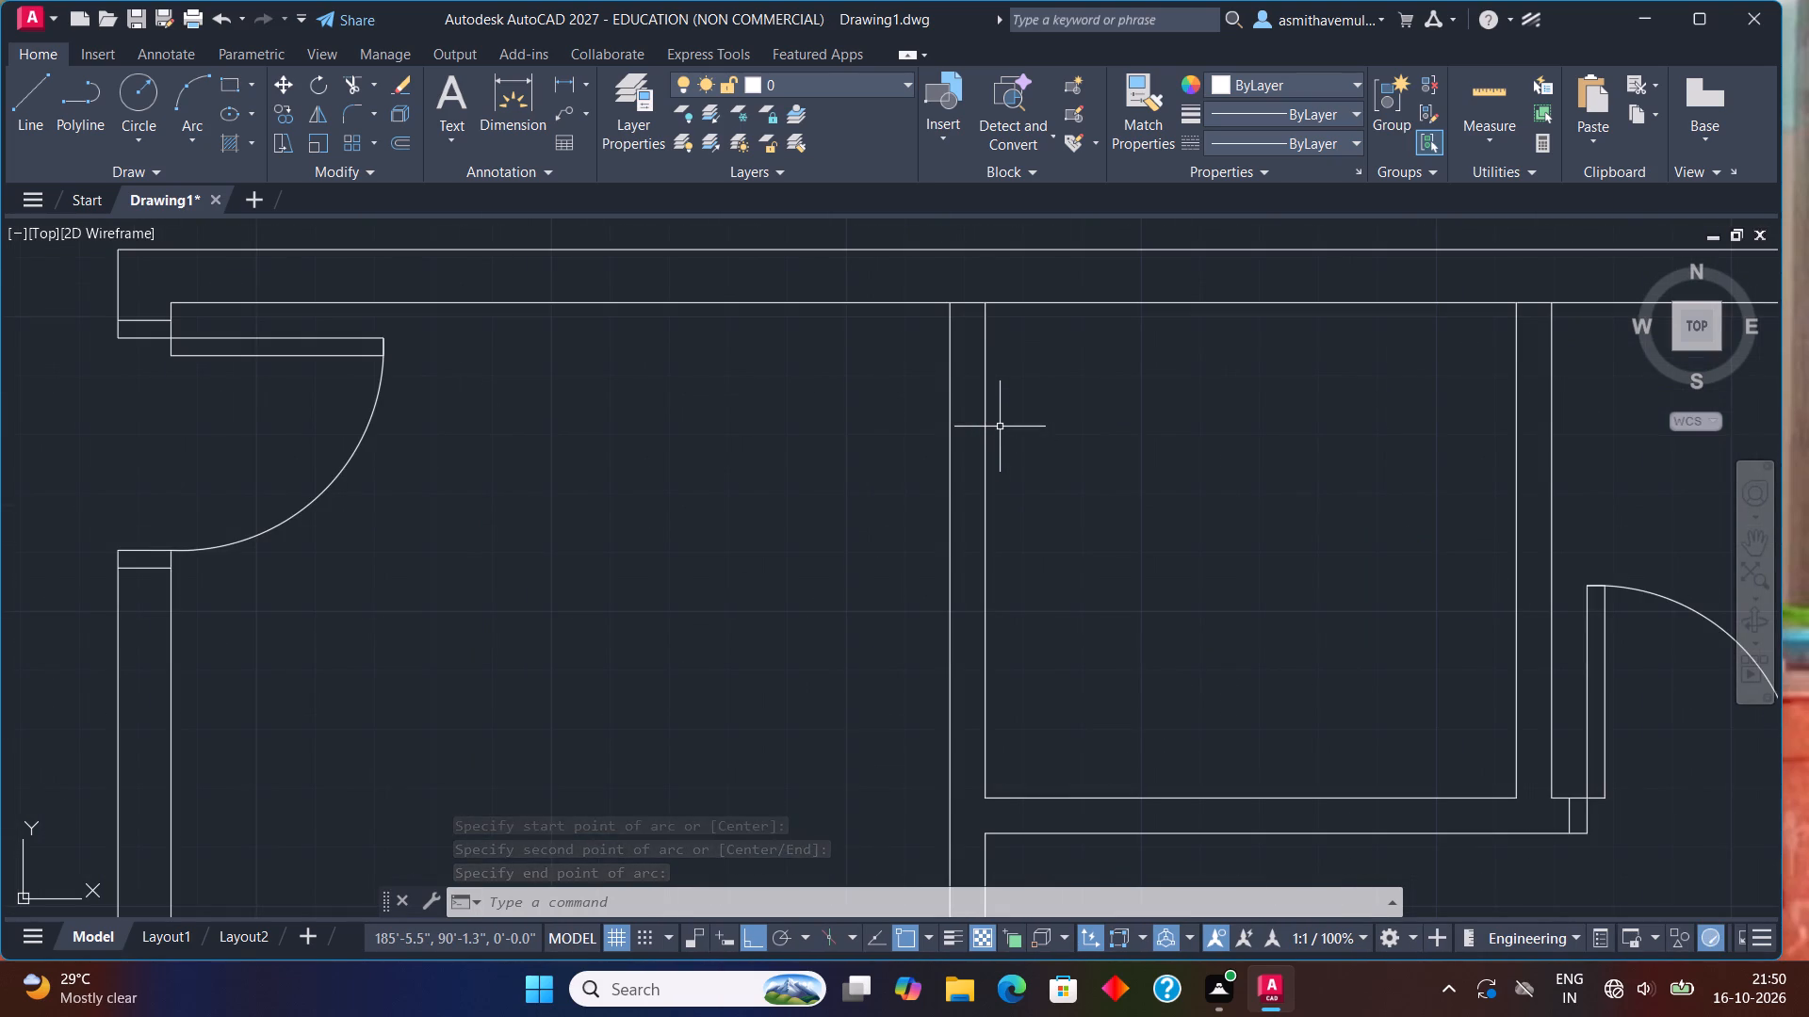
{"action": "type", "text": "TRIM"}
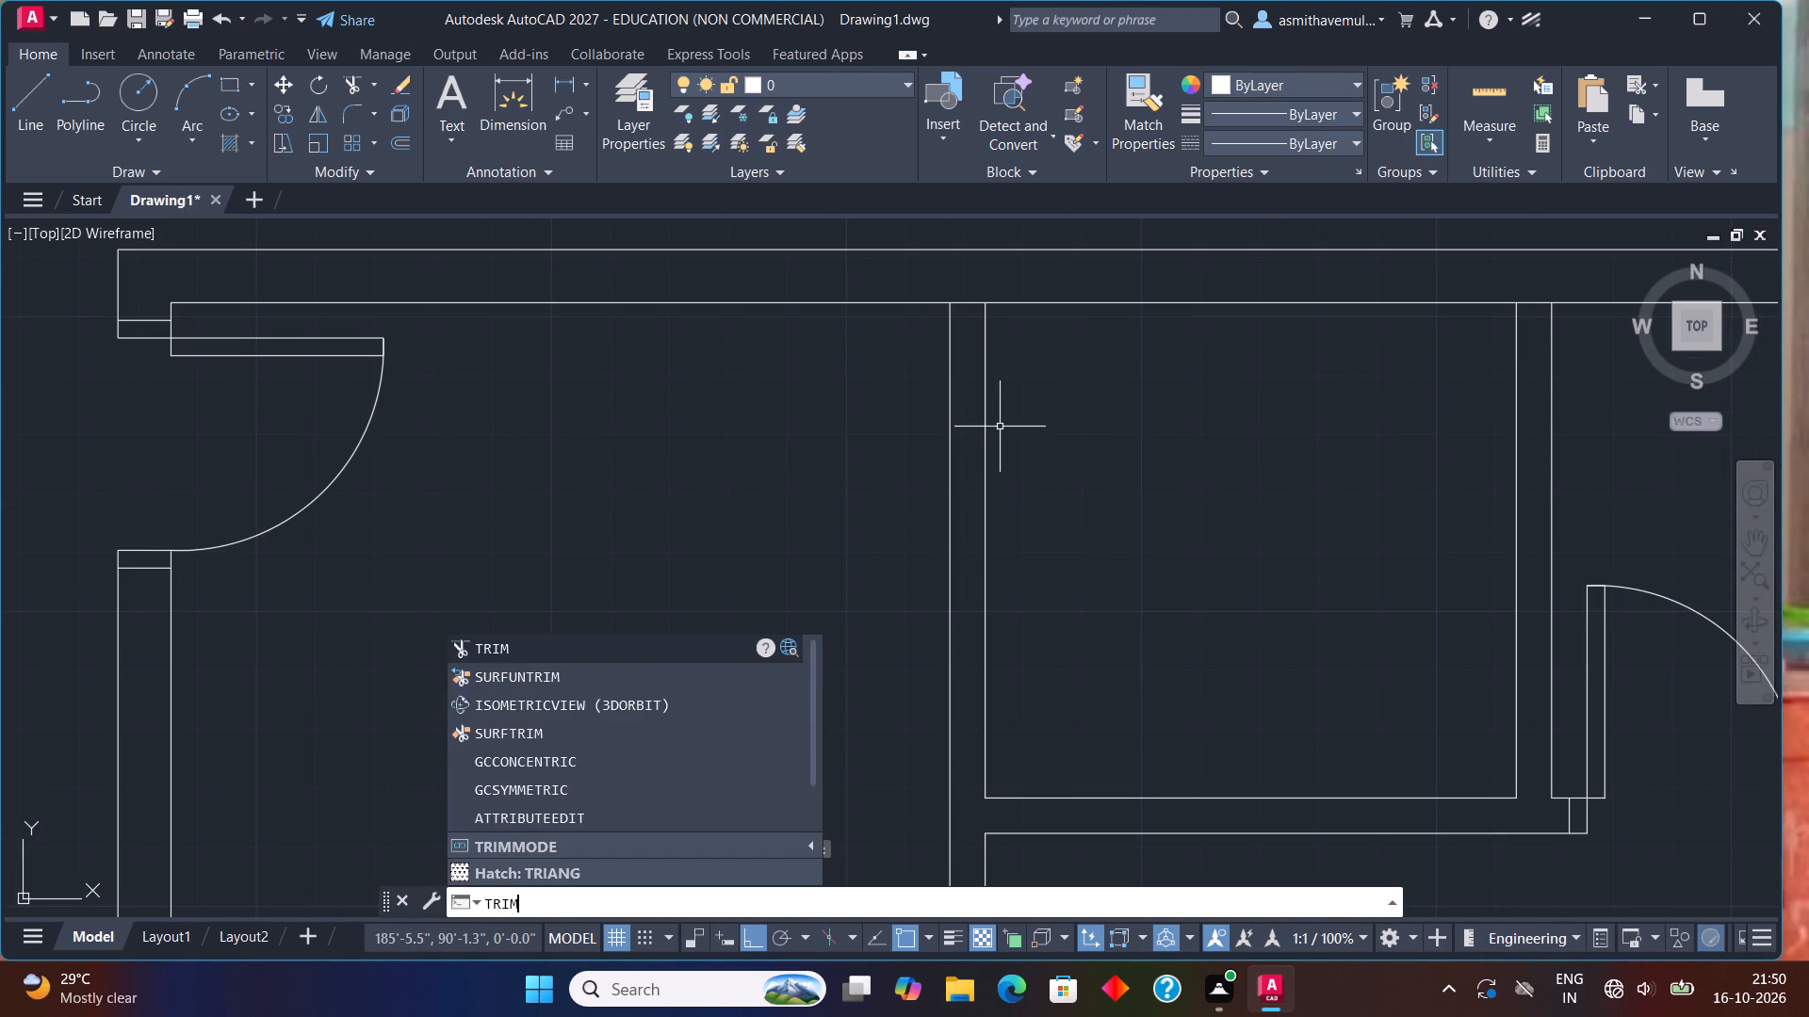
{"action": "key", "text": "Return"}
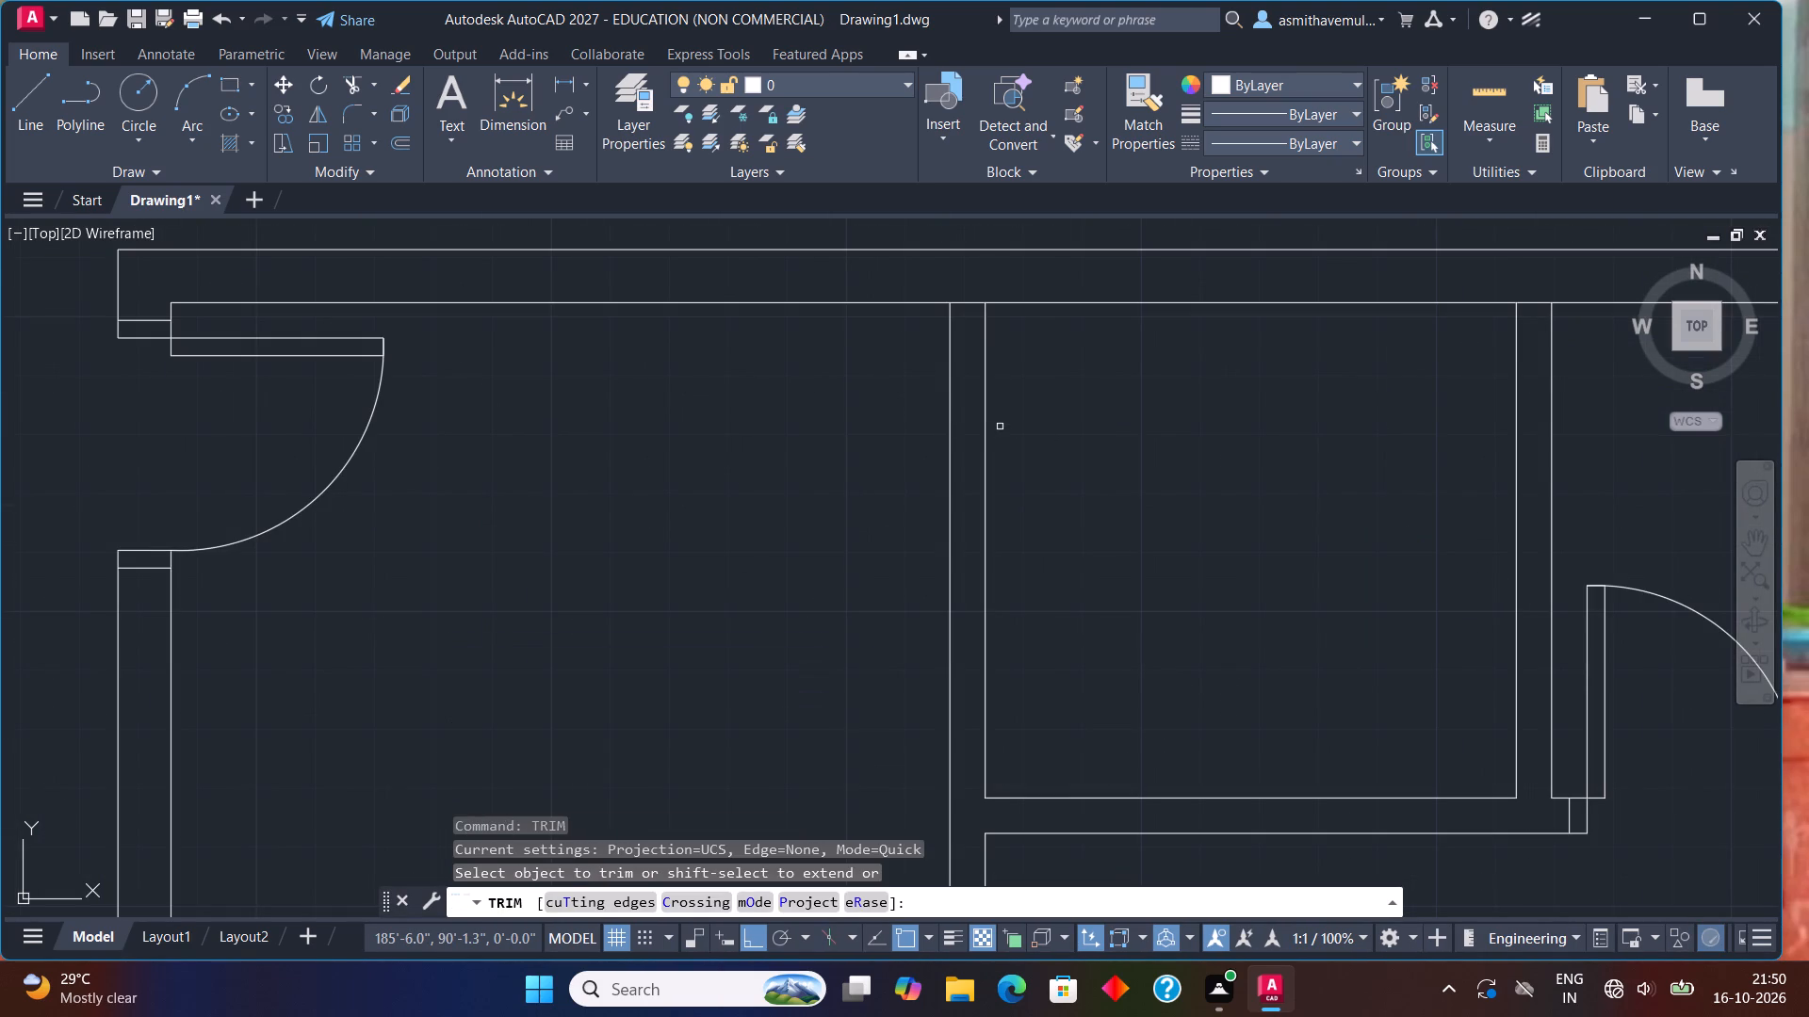
{"action": "left_click", "coordinate": [969, 301]}
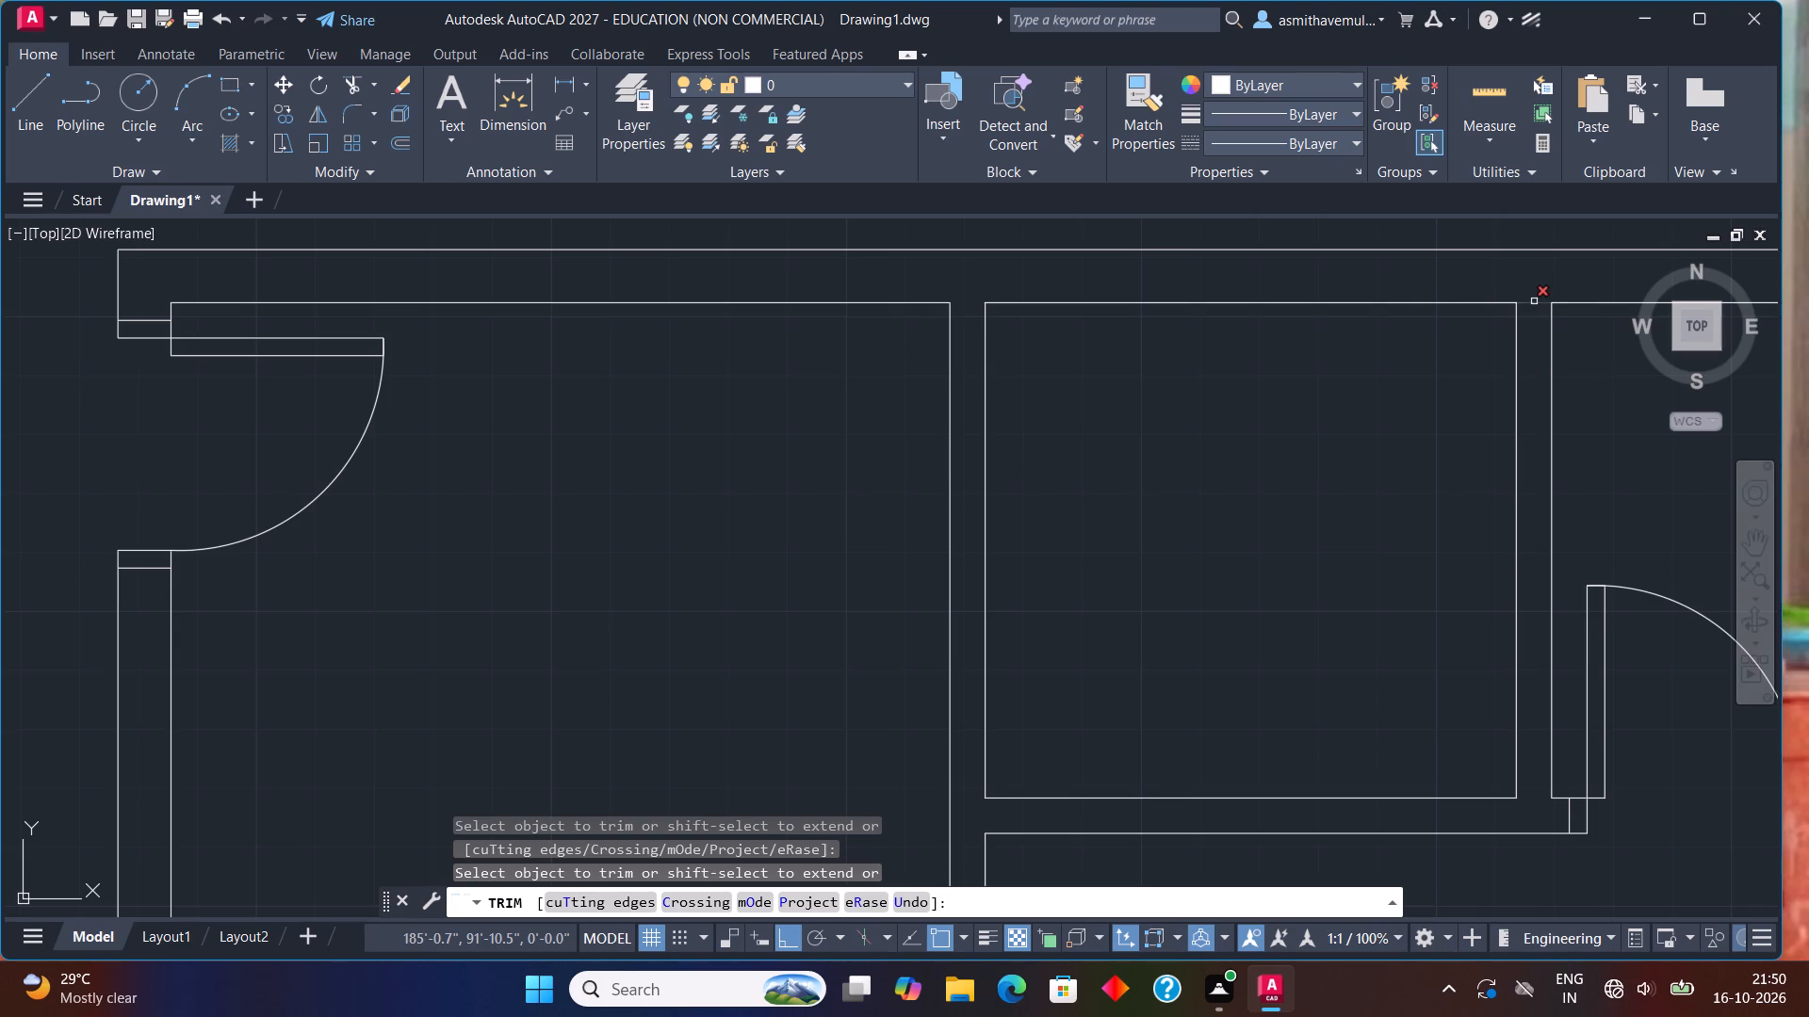
{"action": "left_click", "coordinate": [1534, 301]}
{"action": "key", "text": "Escape"}
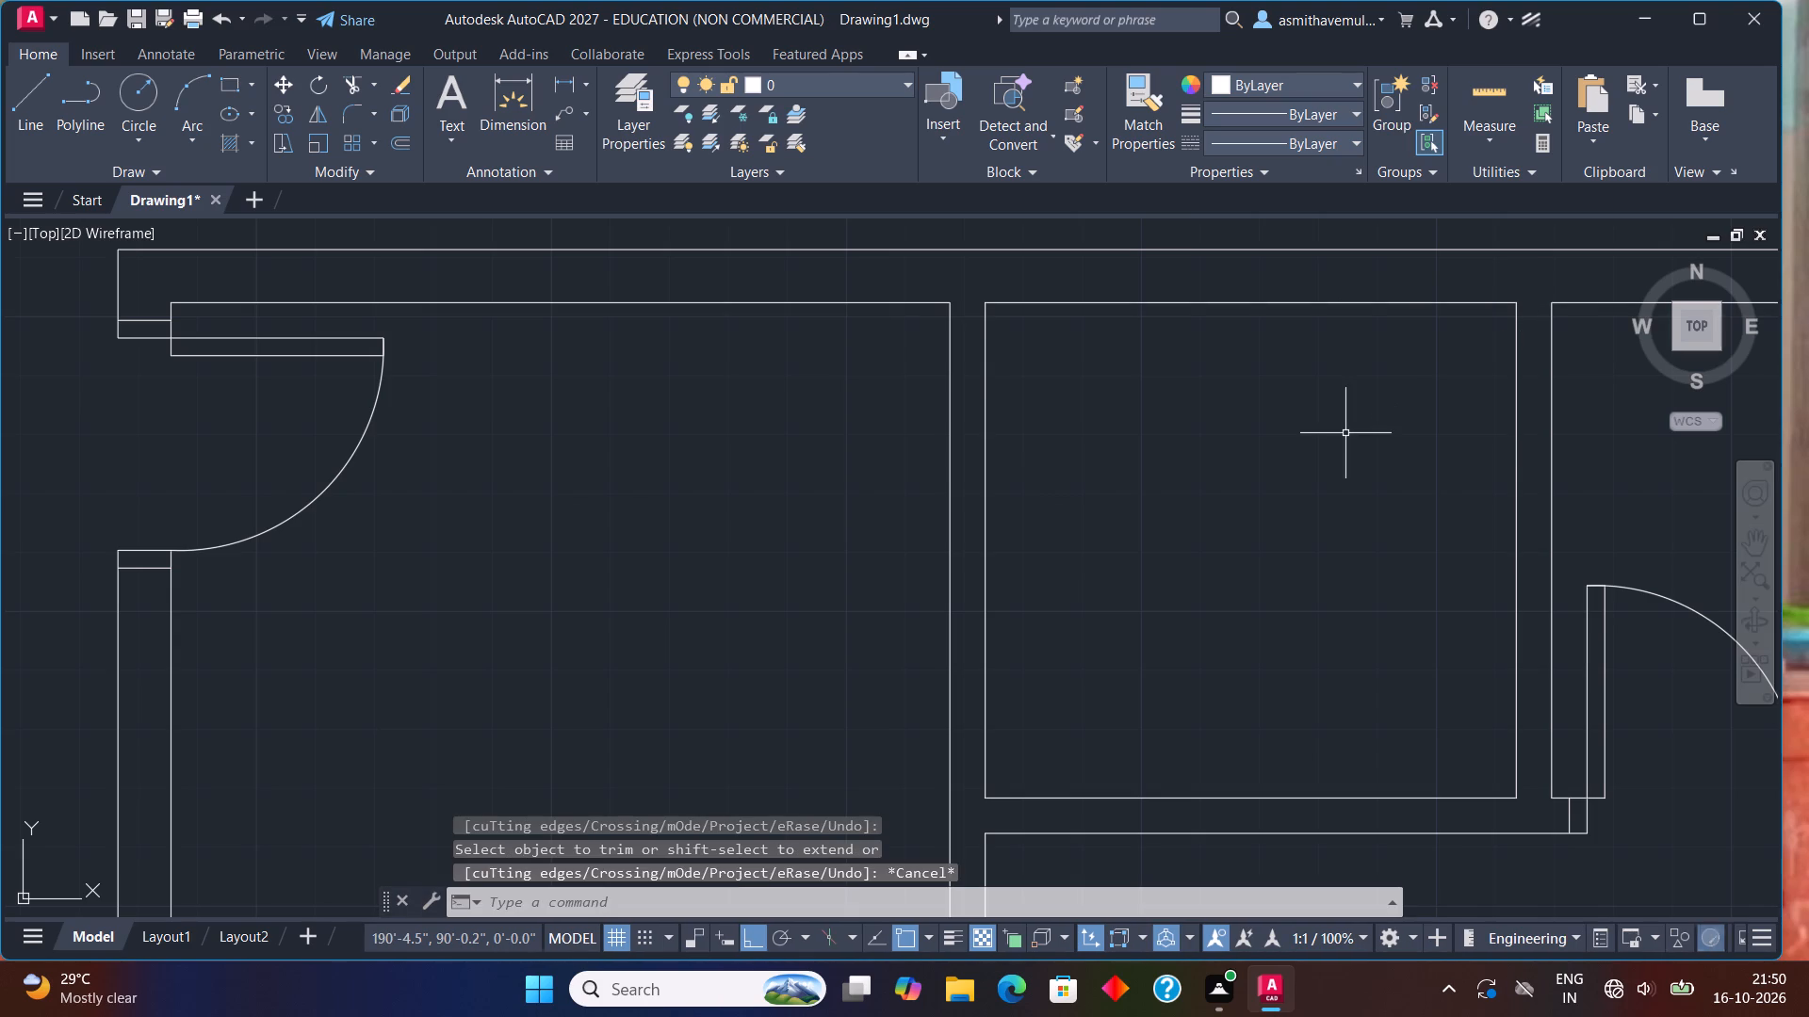
Draw a jamb line across the partition between the northwest room and the room east of it, in its northern part.
{"action": "scroll", "coordinate": [1108, 537], "scroll_direction": "down", "scroll_amount": 1}
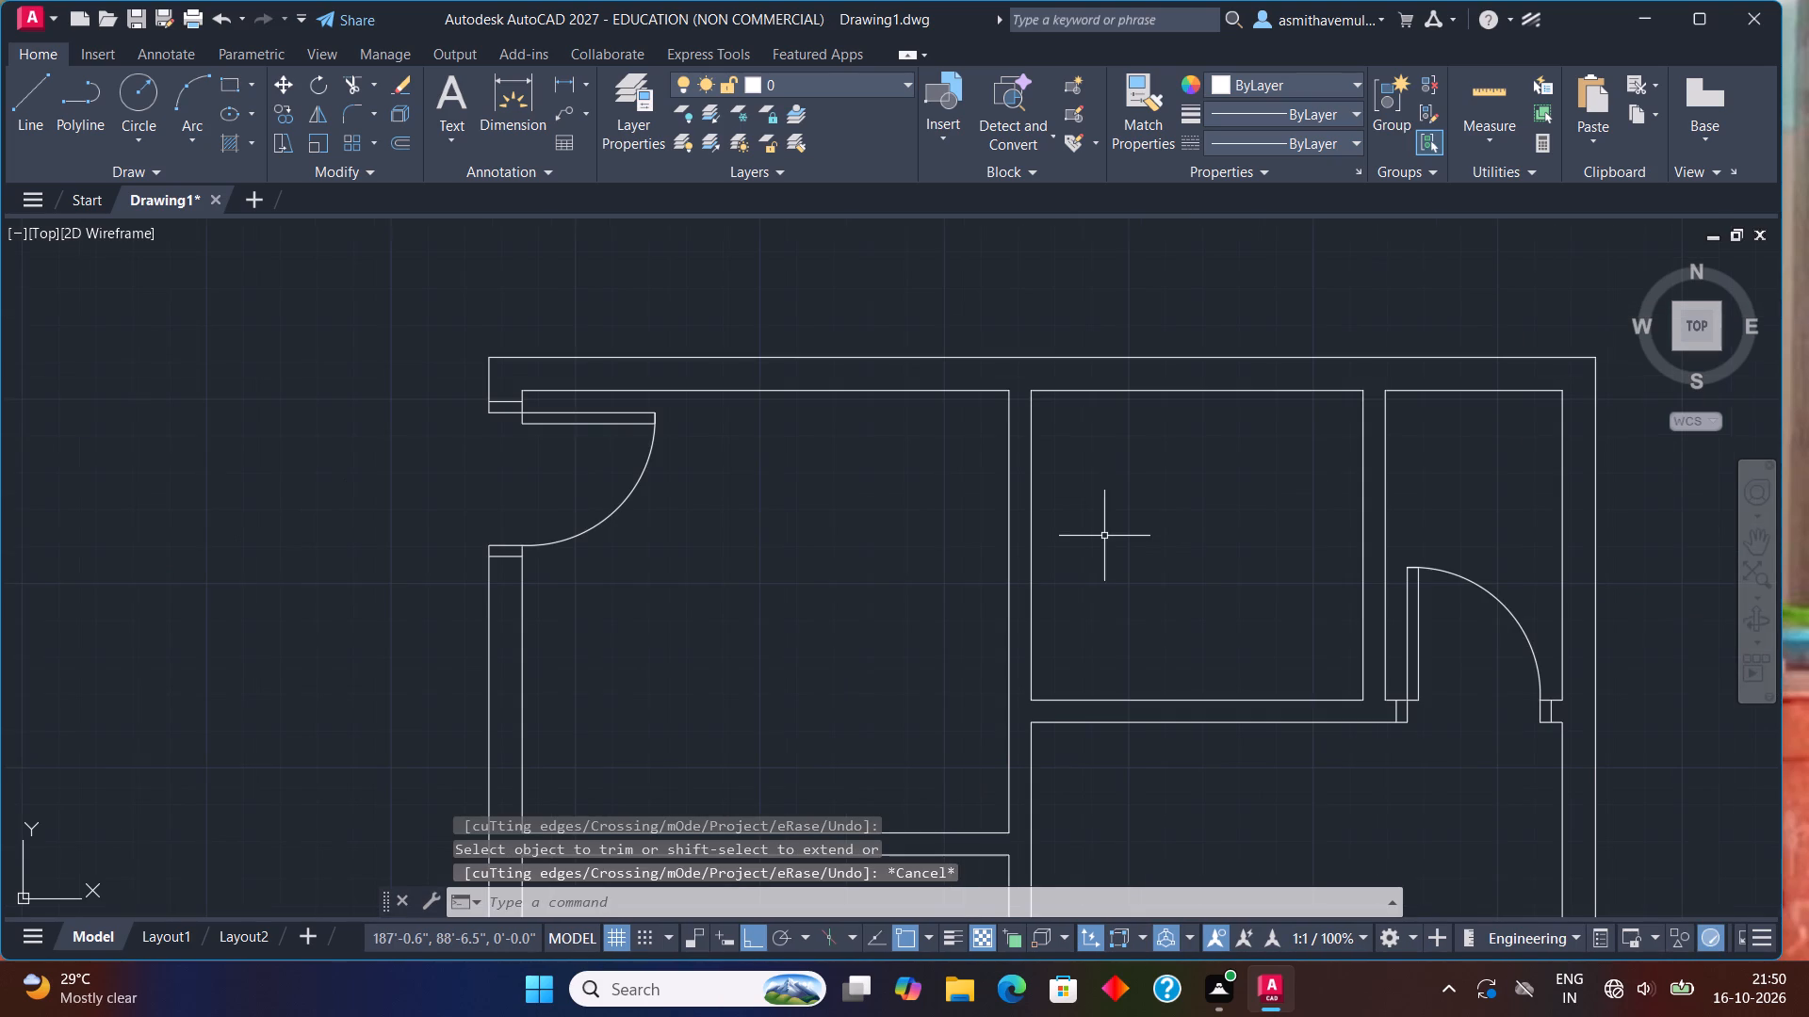
{"action": "key", "text": "l"}
{"action": "key", "text": "Return"}
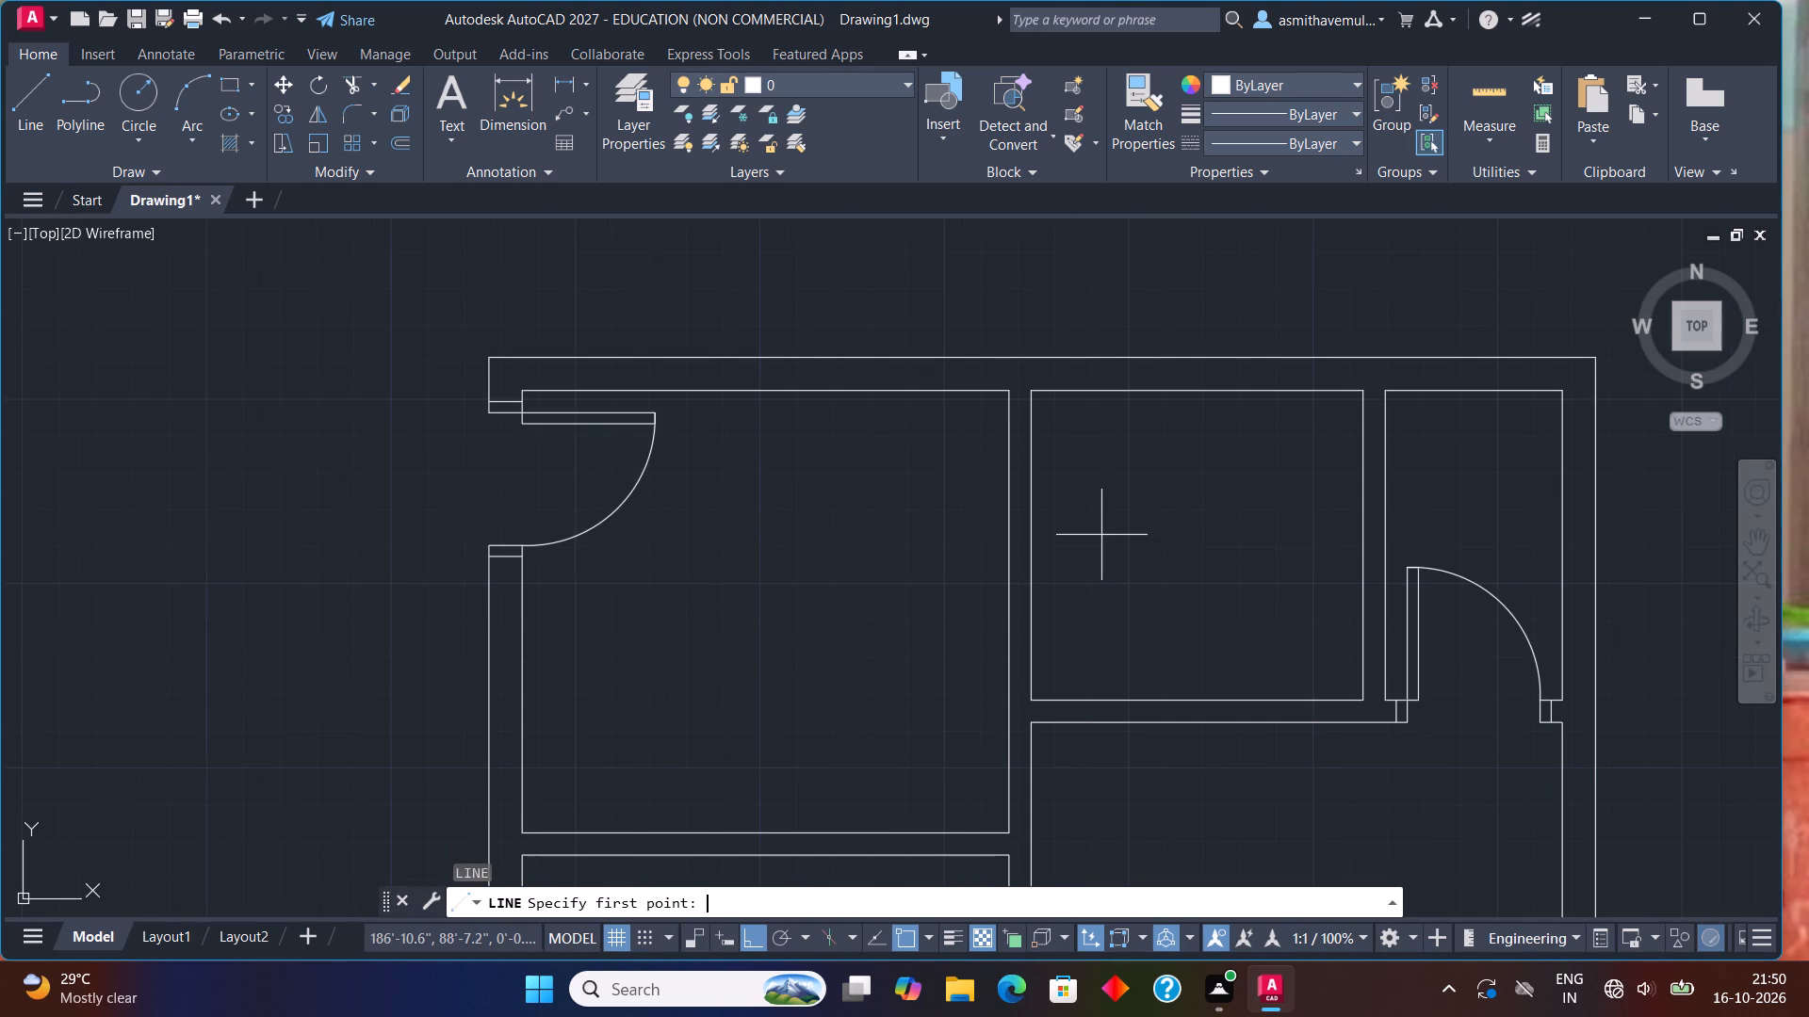
{"action": "scroll", "coordinate": [1034, 494], "scroll_direction": "up", "scroll_amount": 1}
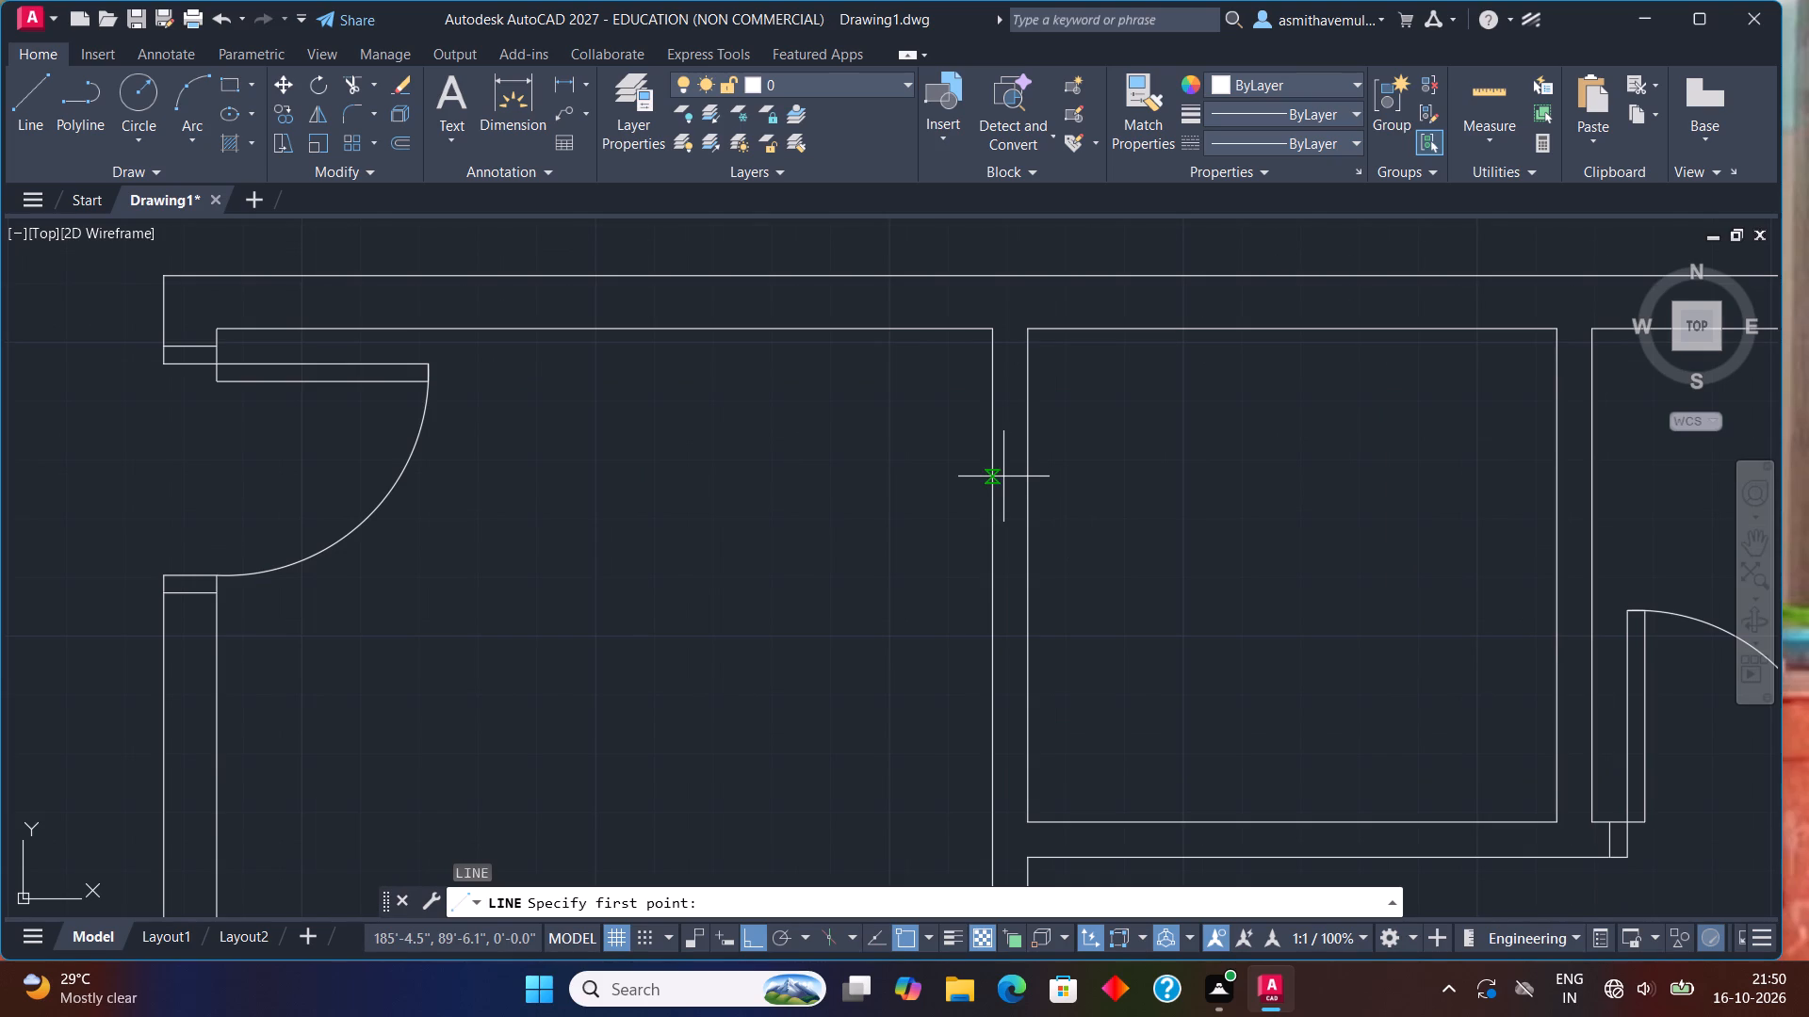
{"action": "left_click", "coordinate": [990, 476]}
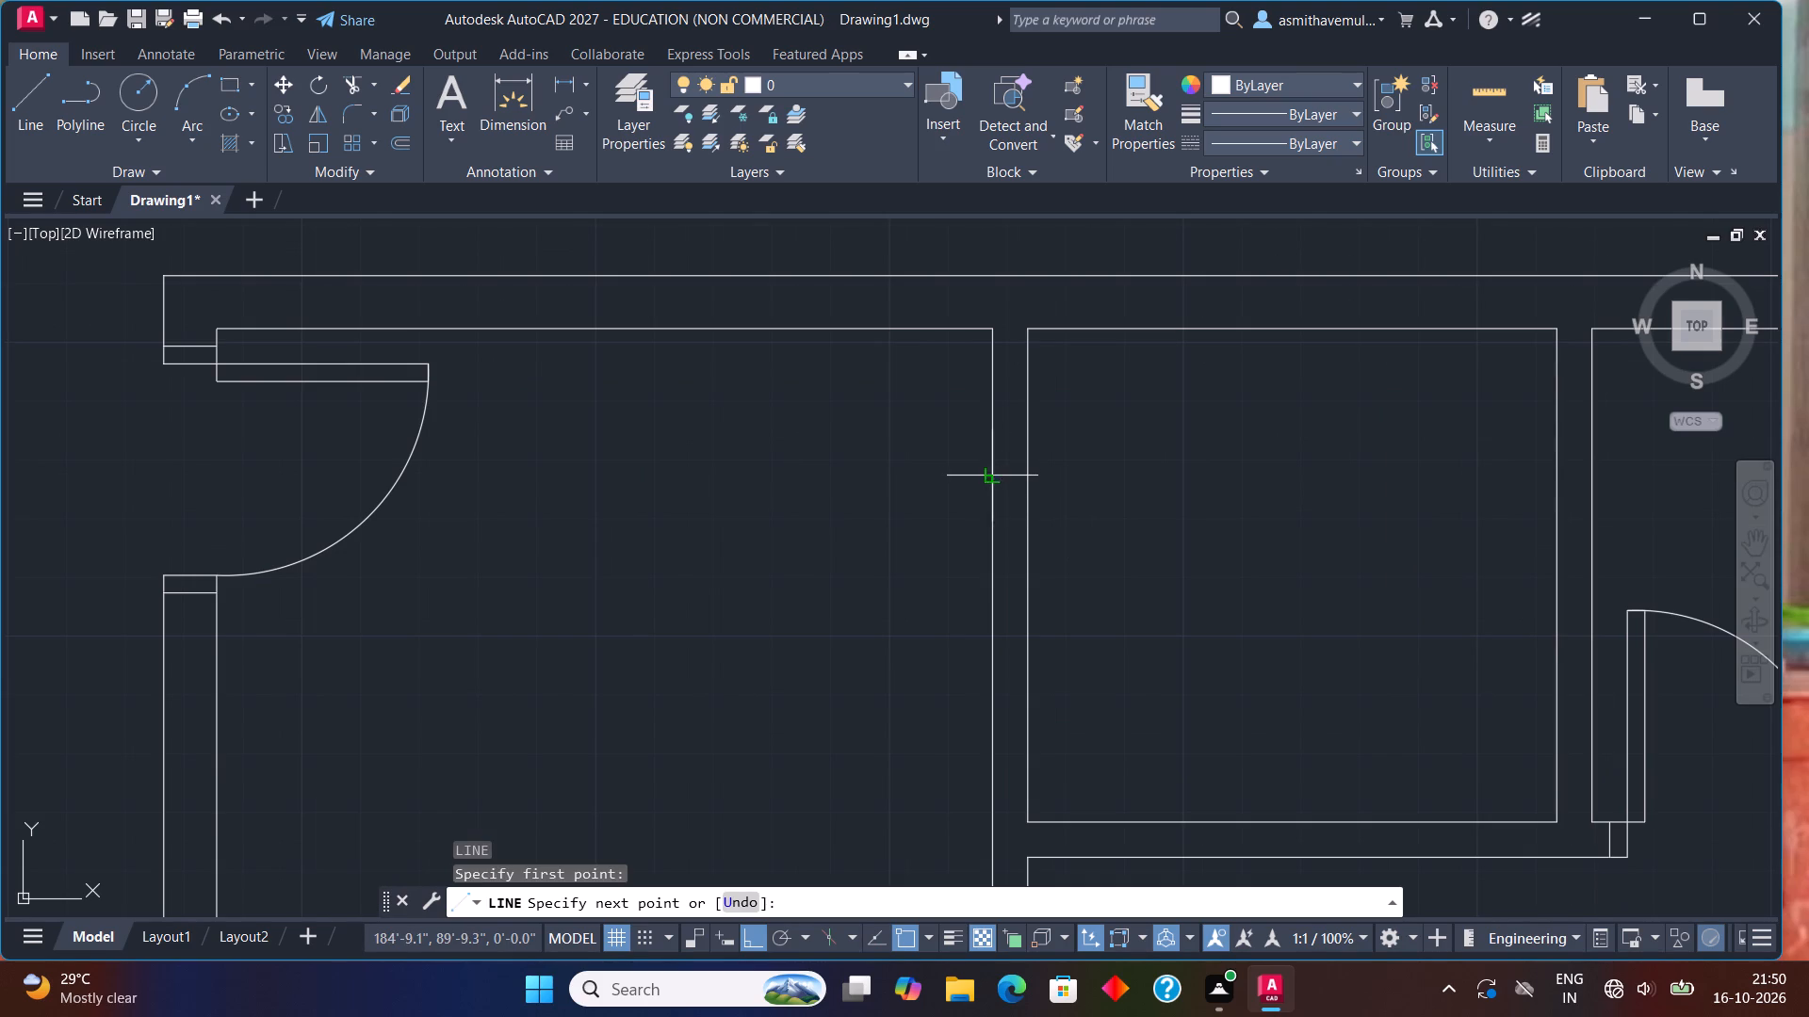
{"action": "left_click", "coordinate": [1030, 476]}
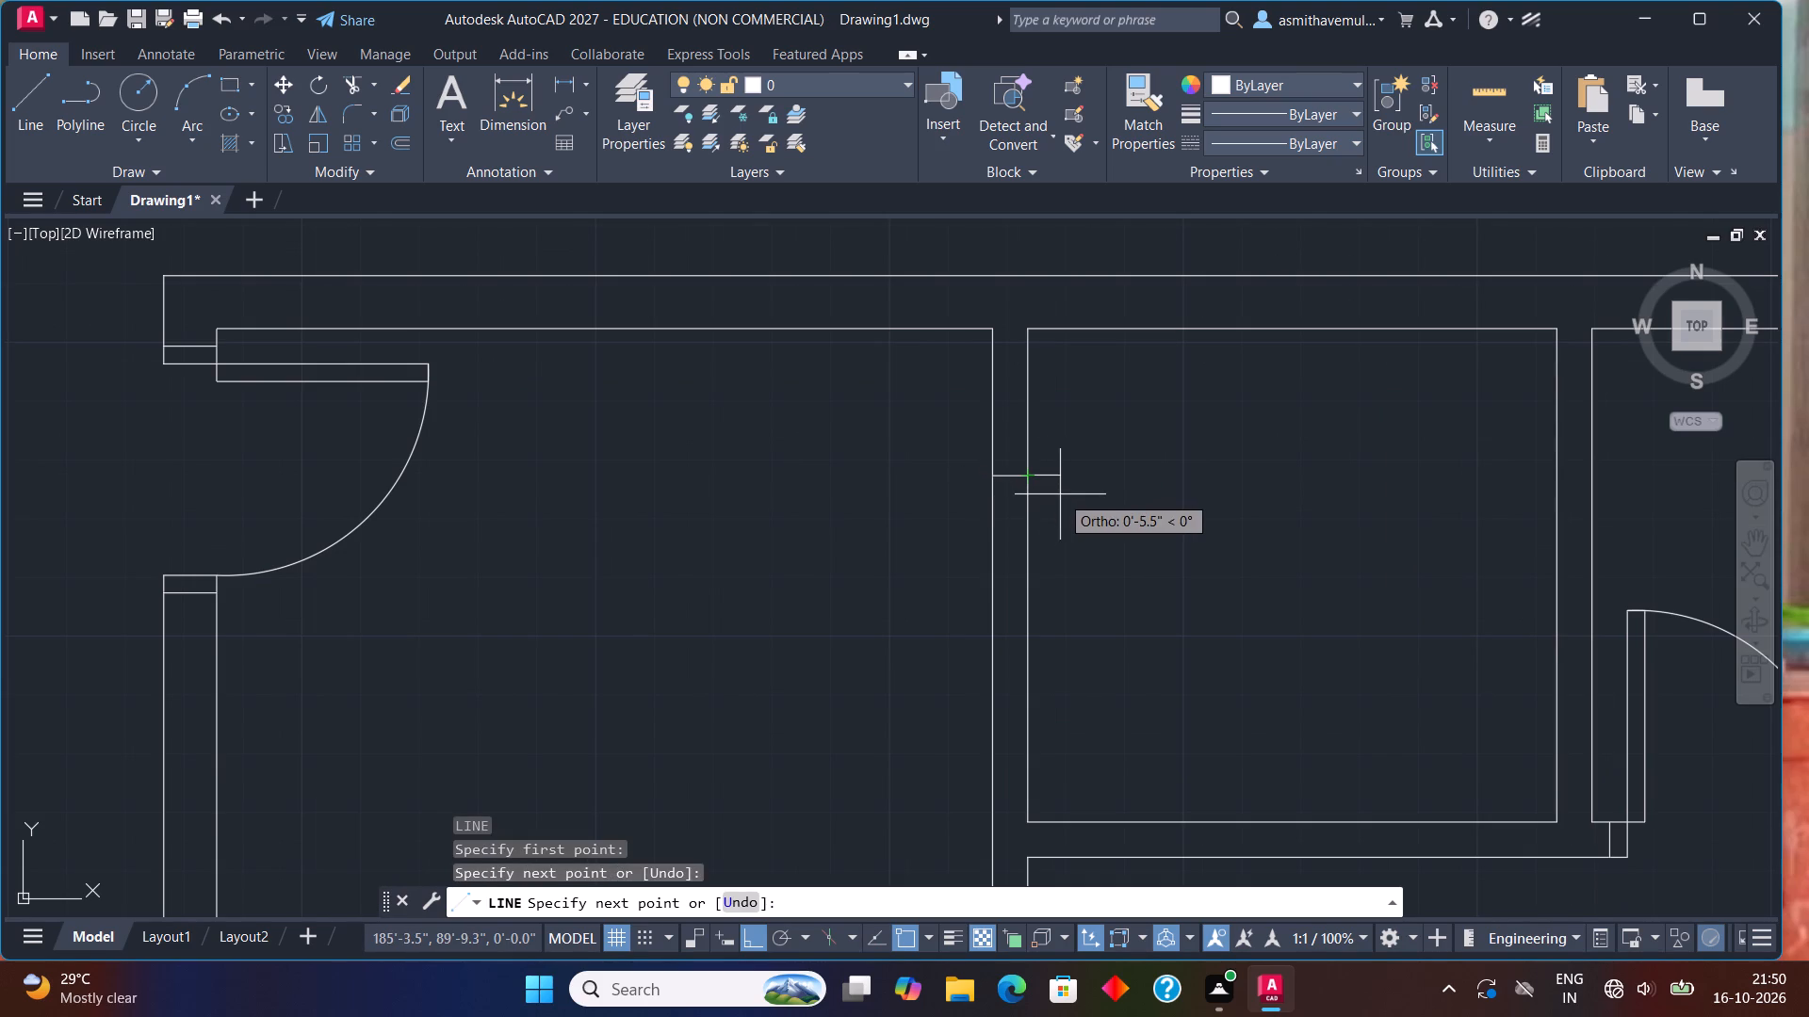
{"action": "key", "text": "Escape"}
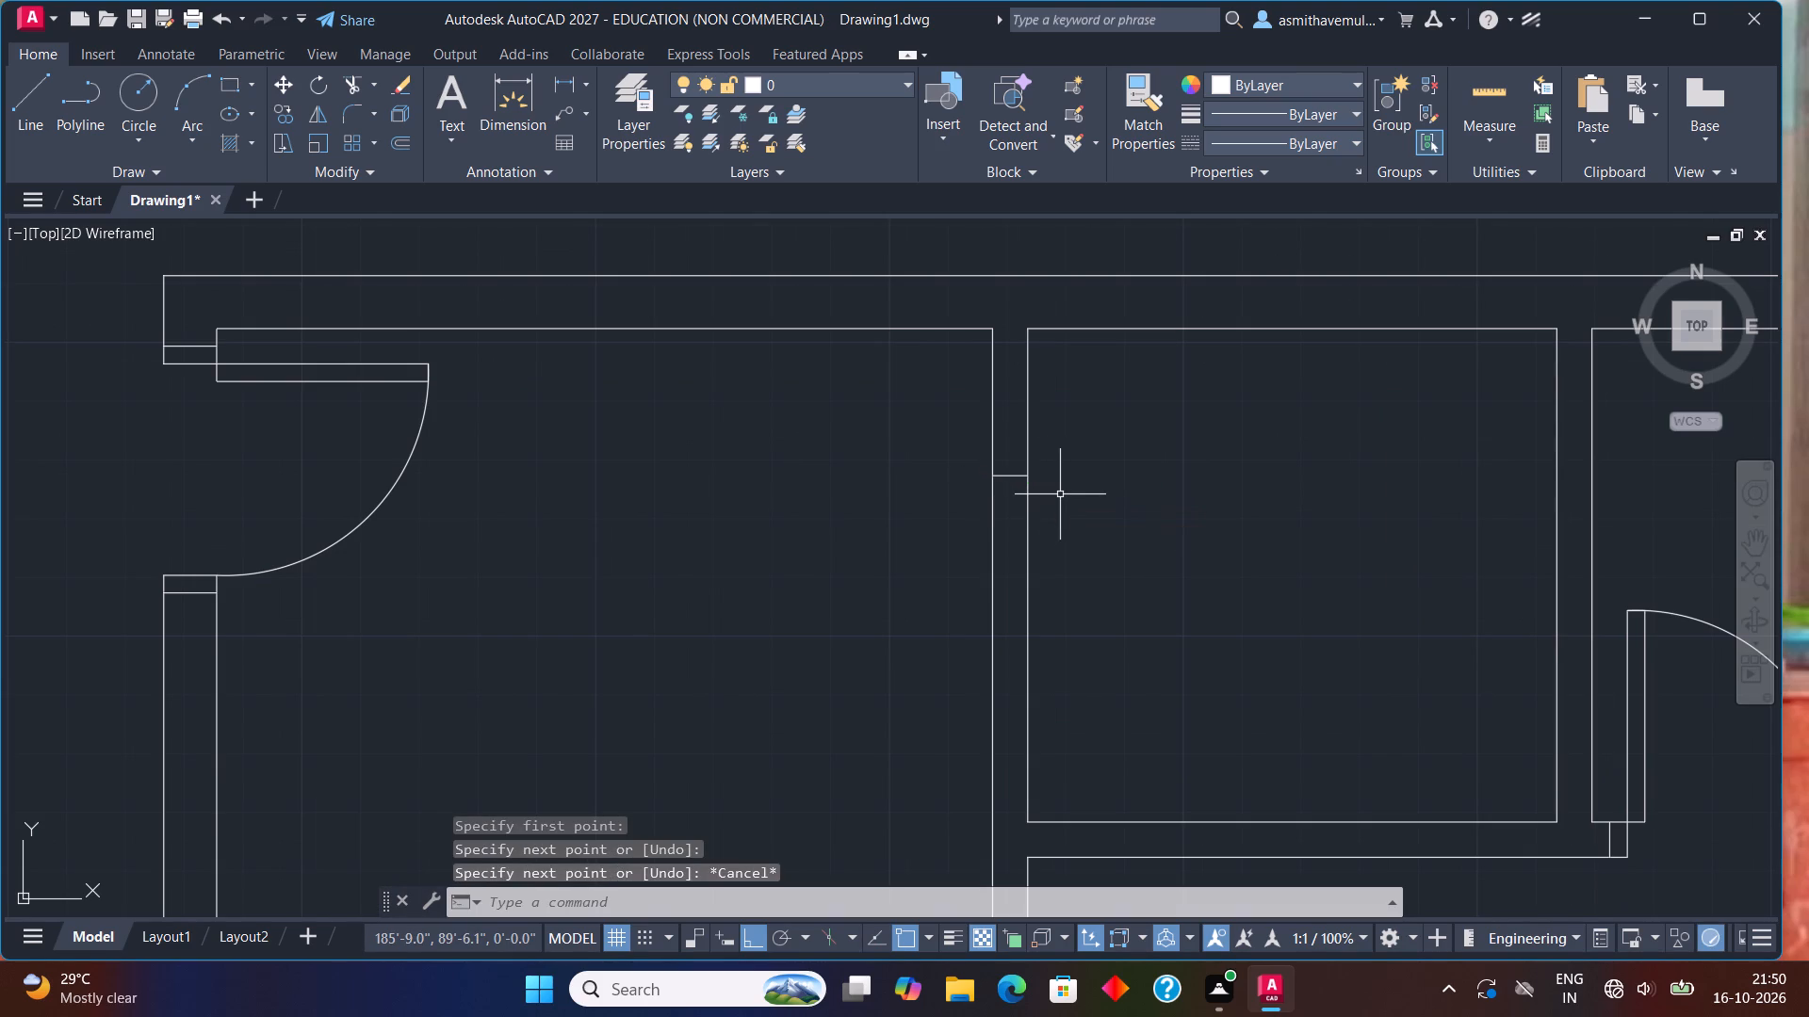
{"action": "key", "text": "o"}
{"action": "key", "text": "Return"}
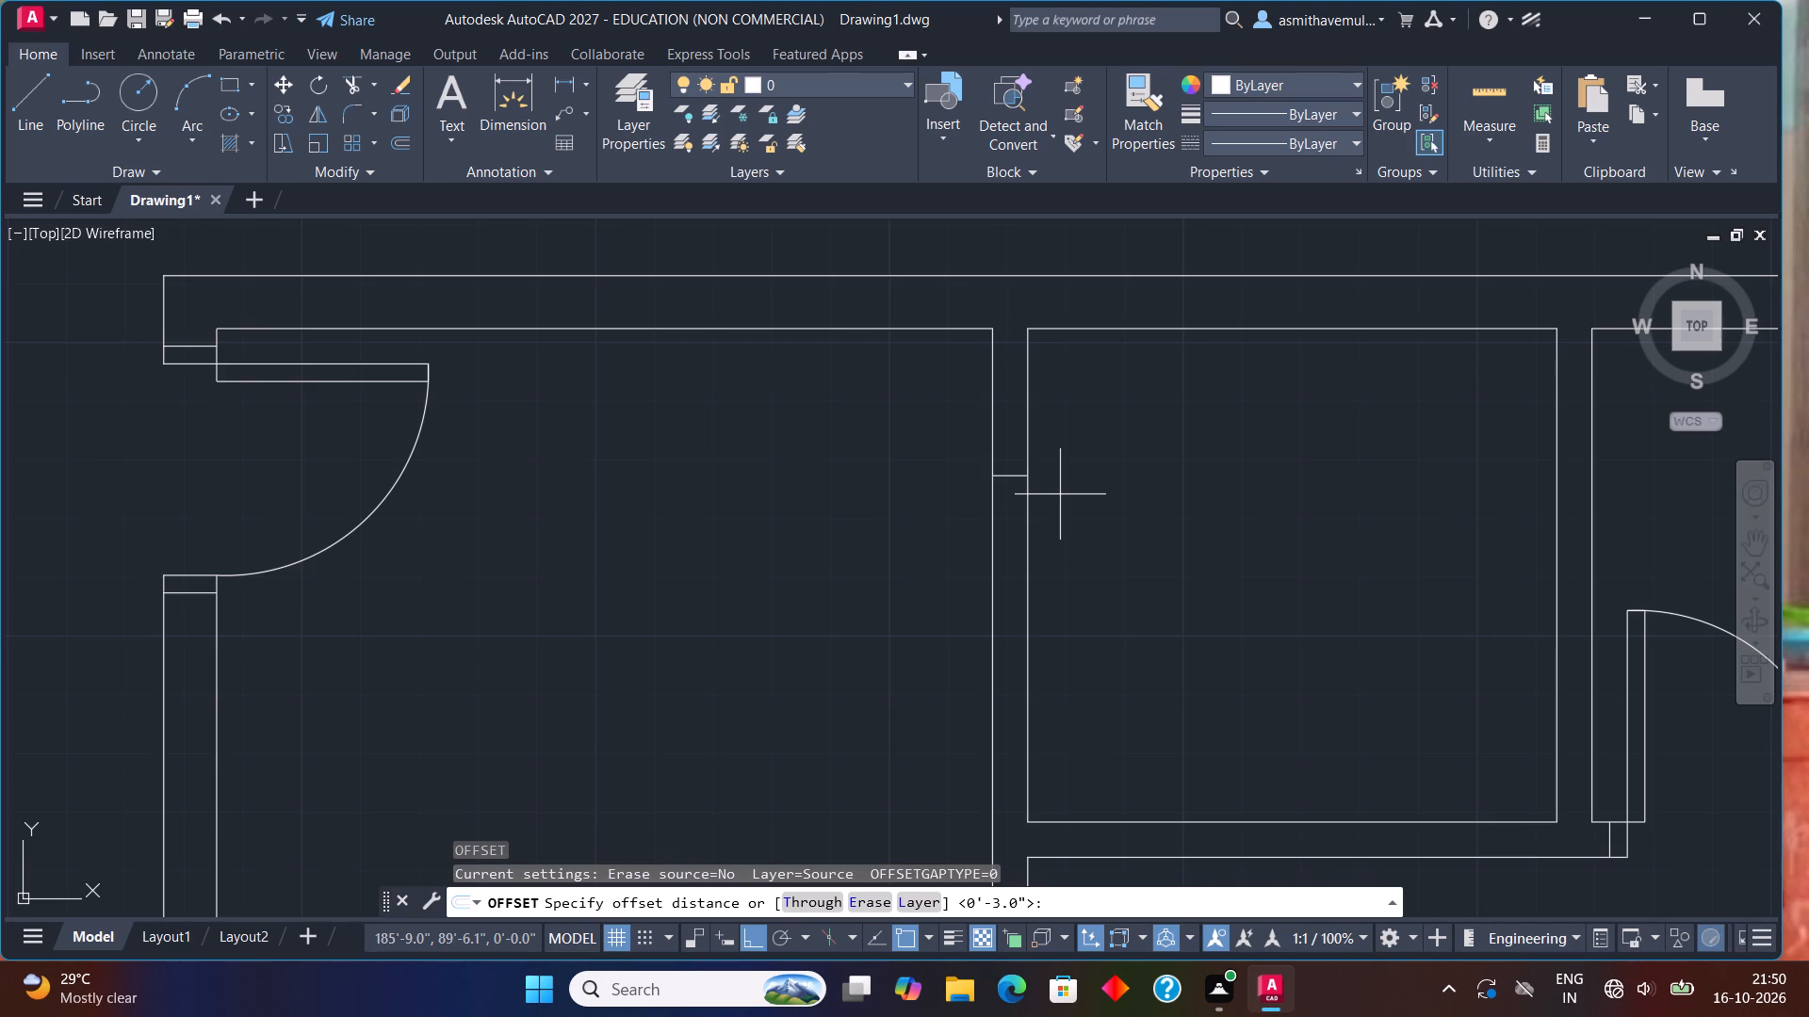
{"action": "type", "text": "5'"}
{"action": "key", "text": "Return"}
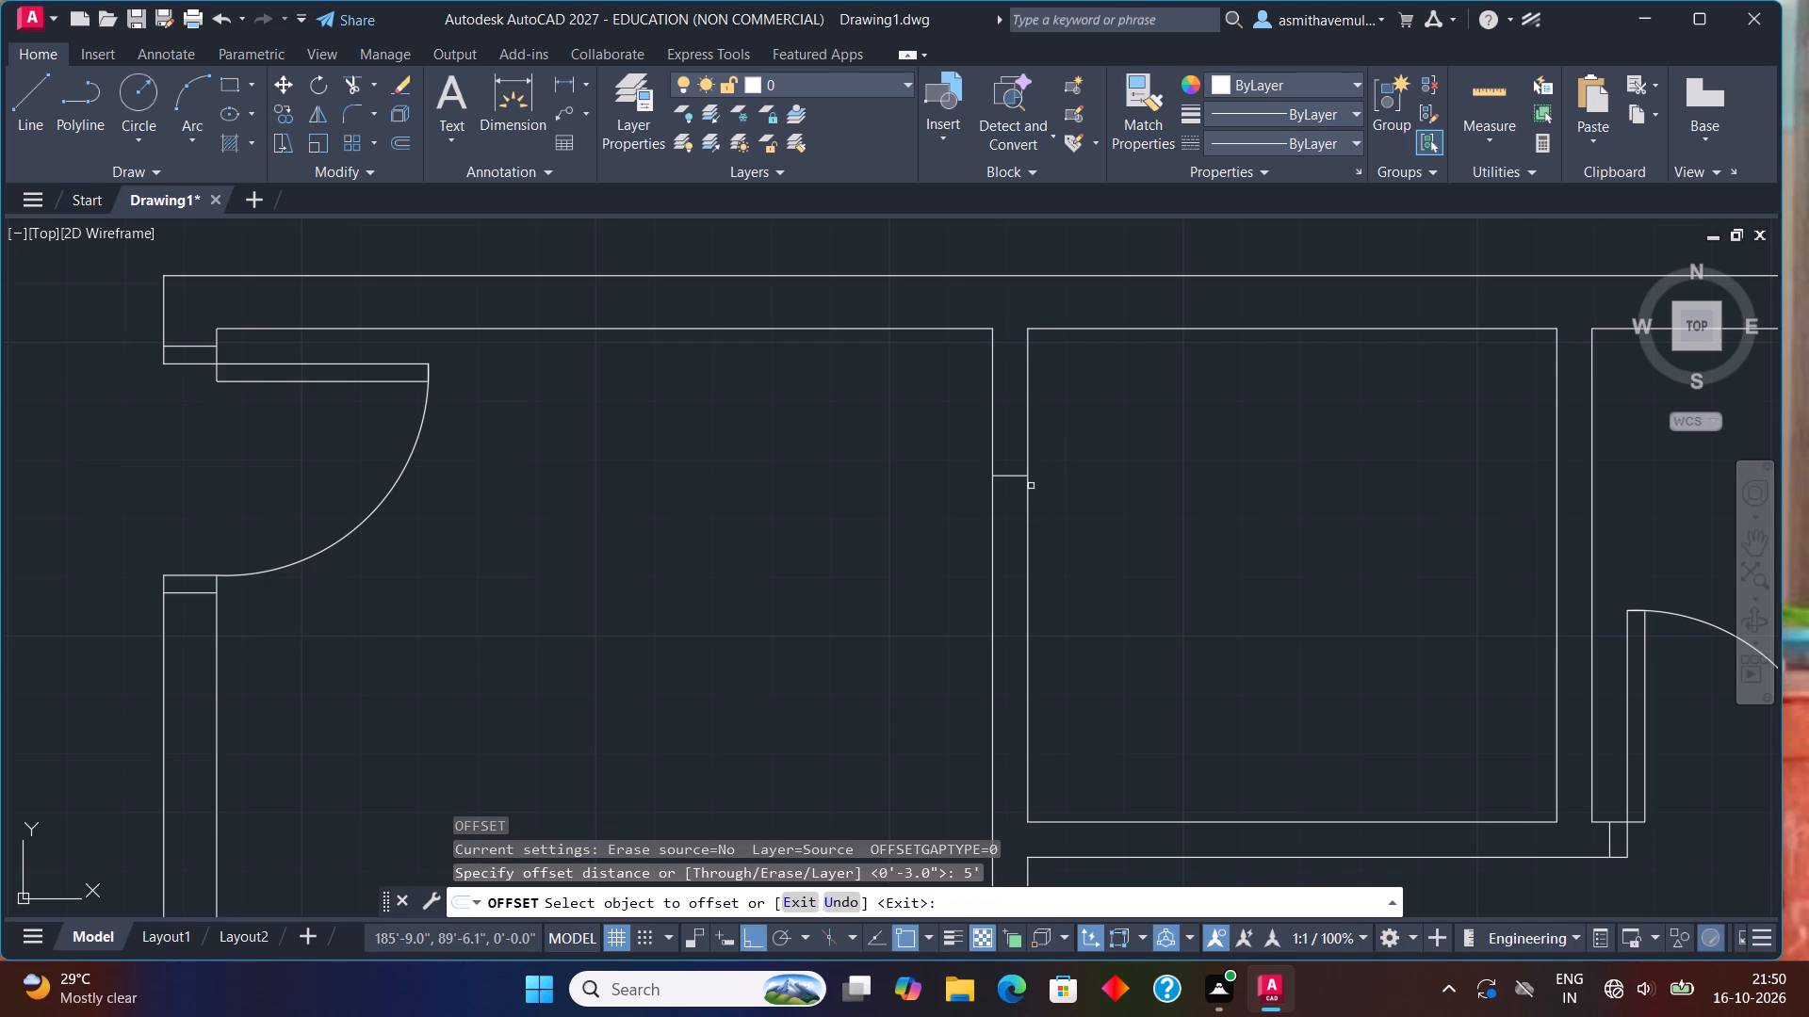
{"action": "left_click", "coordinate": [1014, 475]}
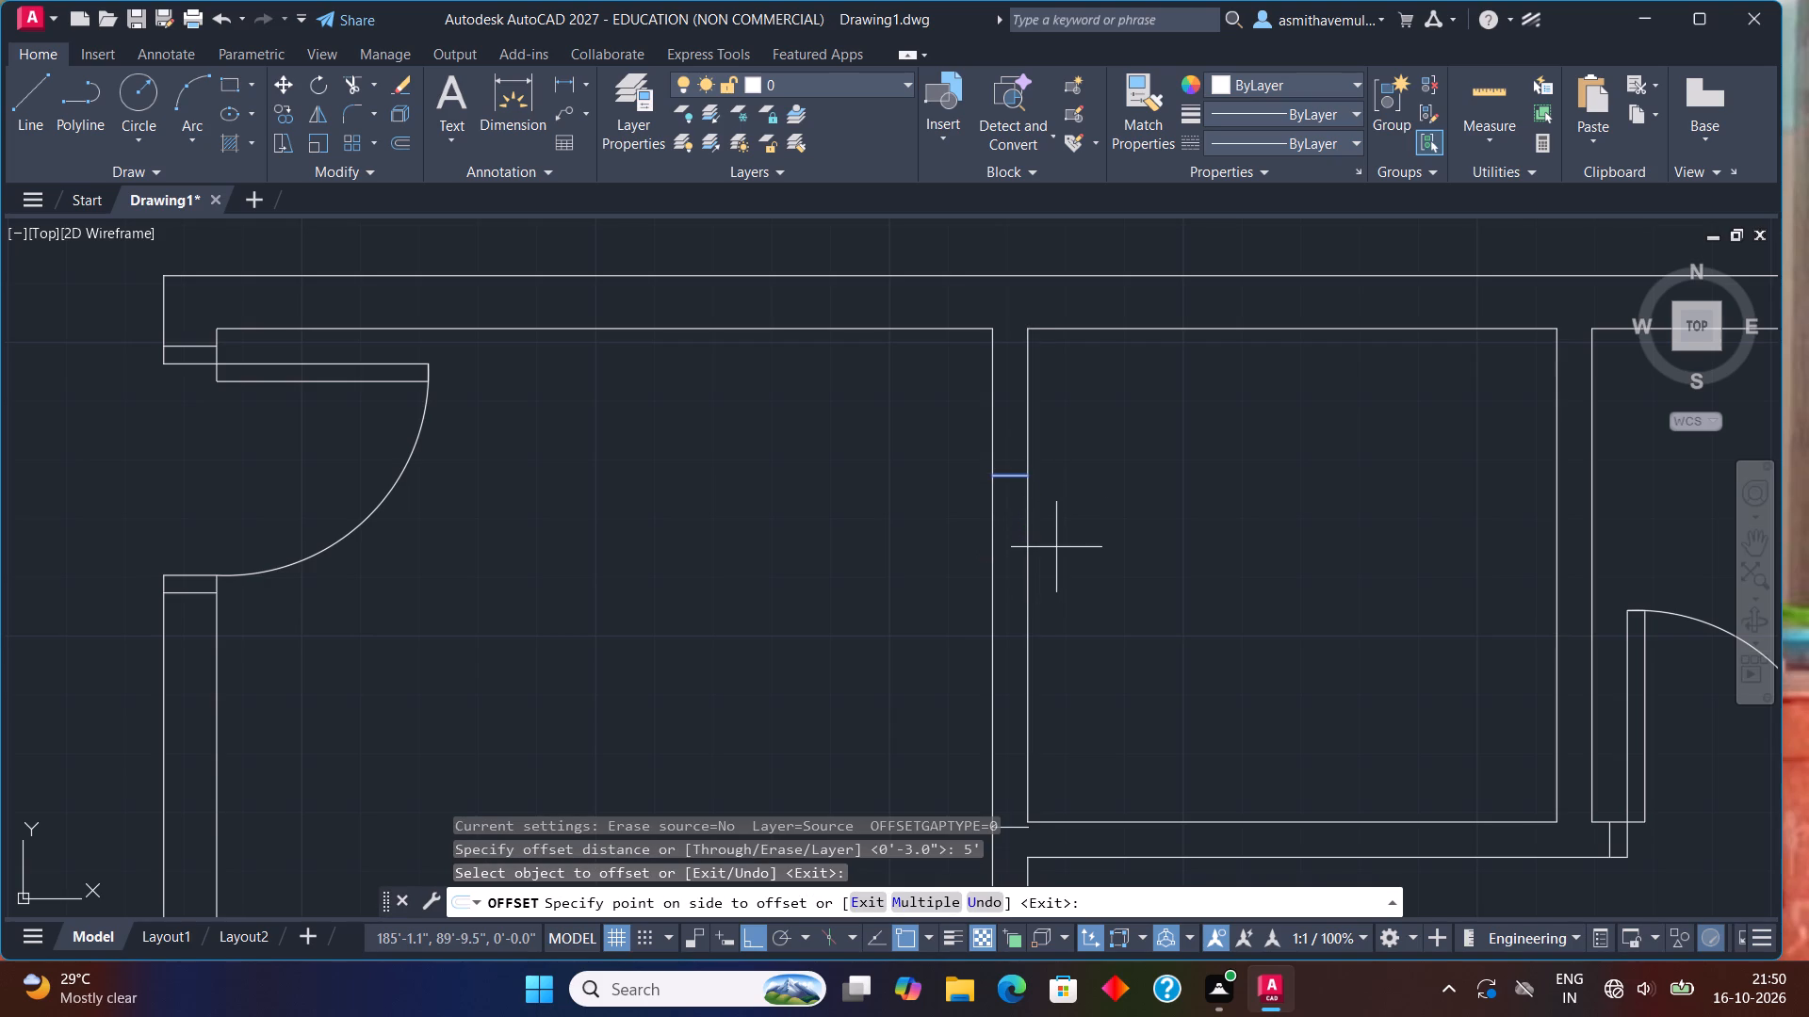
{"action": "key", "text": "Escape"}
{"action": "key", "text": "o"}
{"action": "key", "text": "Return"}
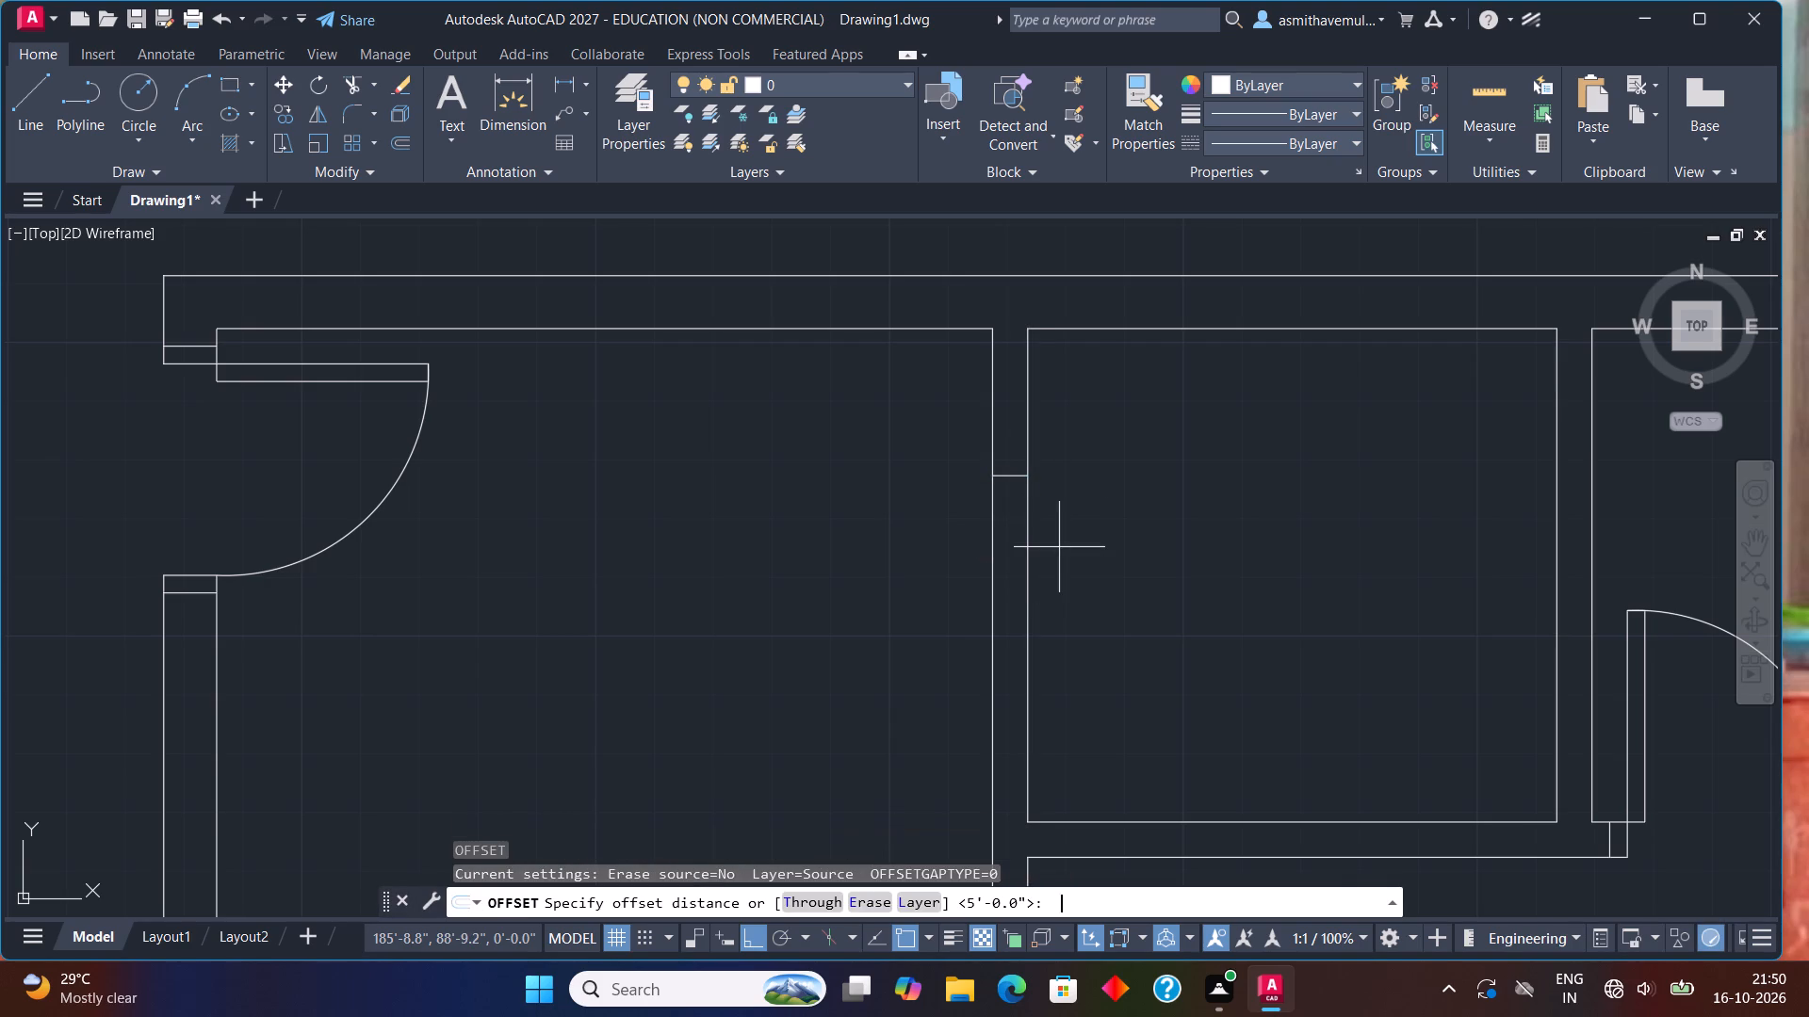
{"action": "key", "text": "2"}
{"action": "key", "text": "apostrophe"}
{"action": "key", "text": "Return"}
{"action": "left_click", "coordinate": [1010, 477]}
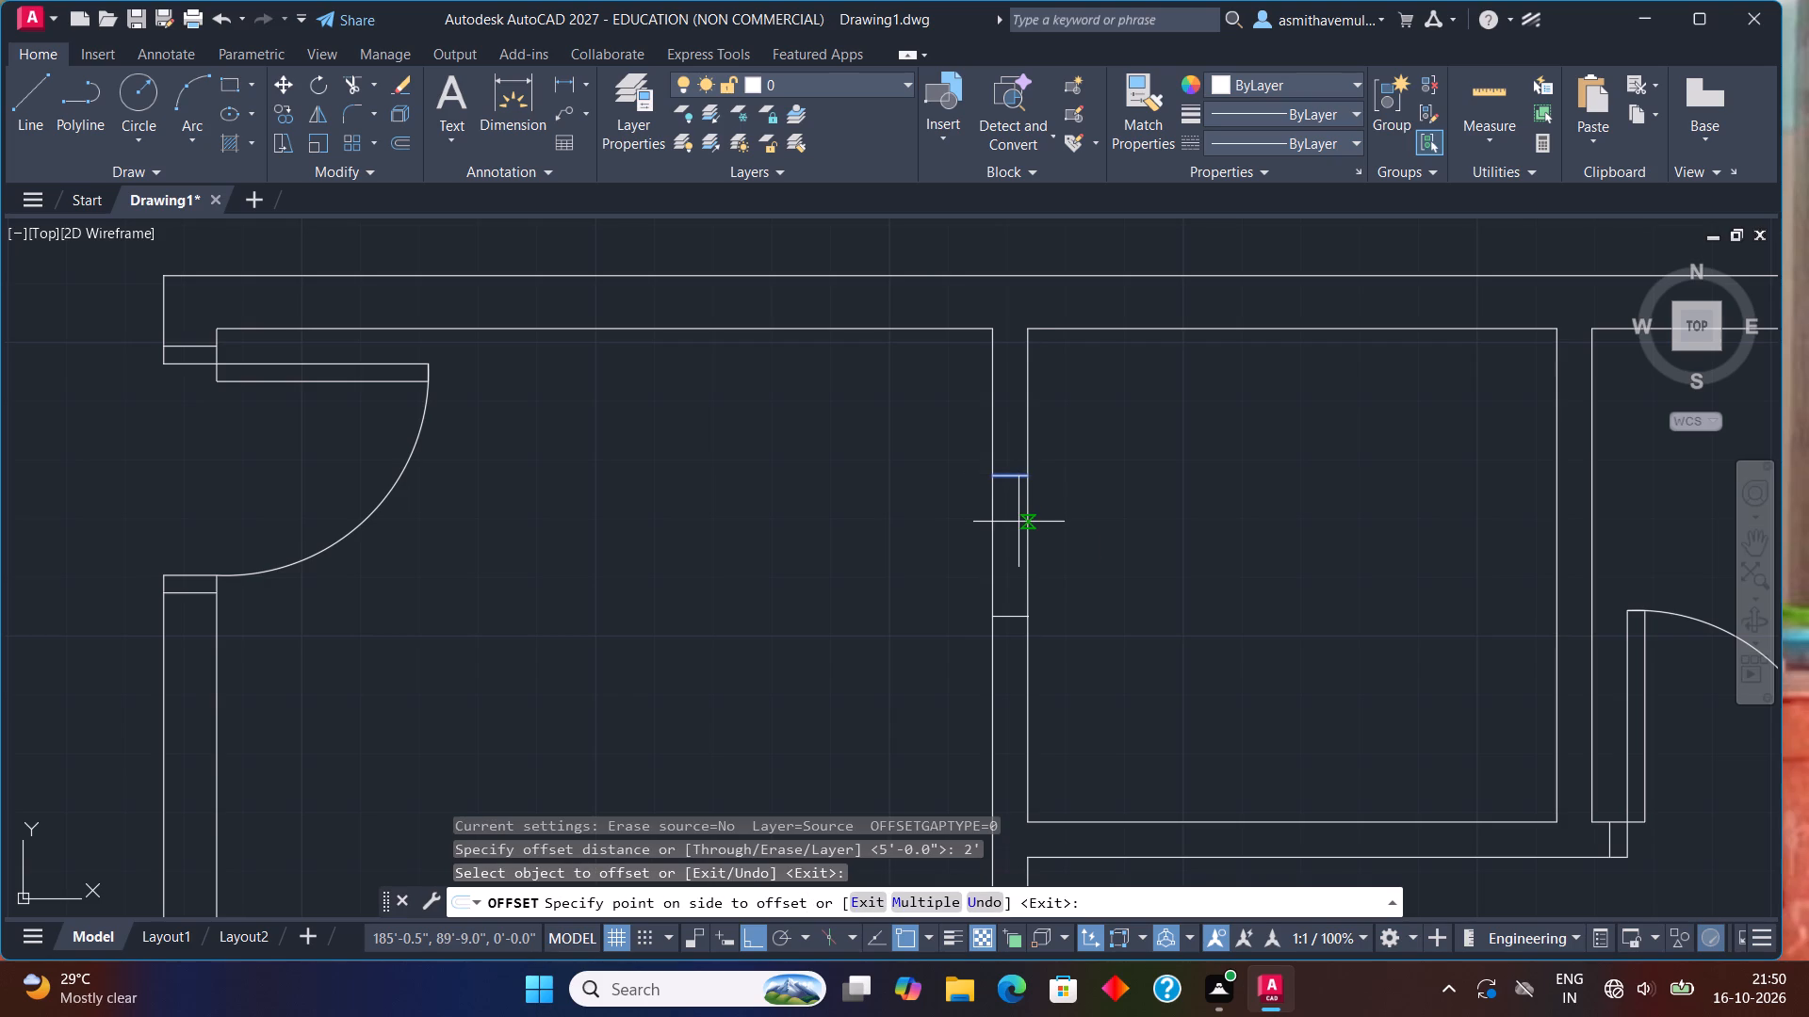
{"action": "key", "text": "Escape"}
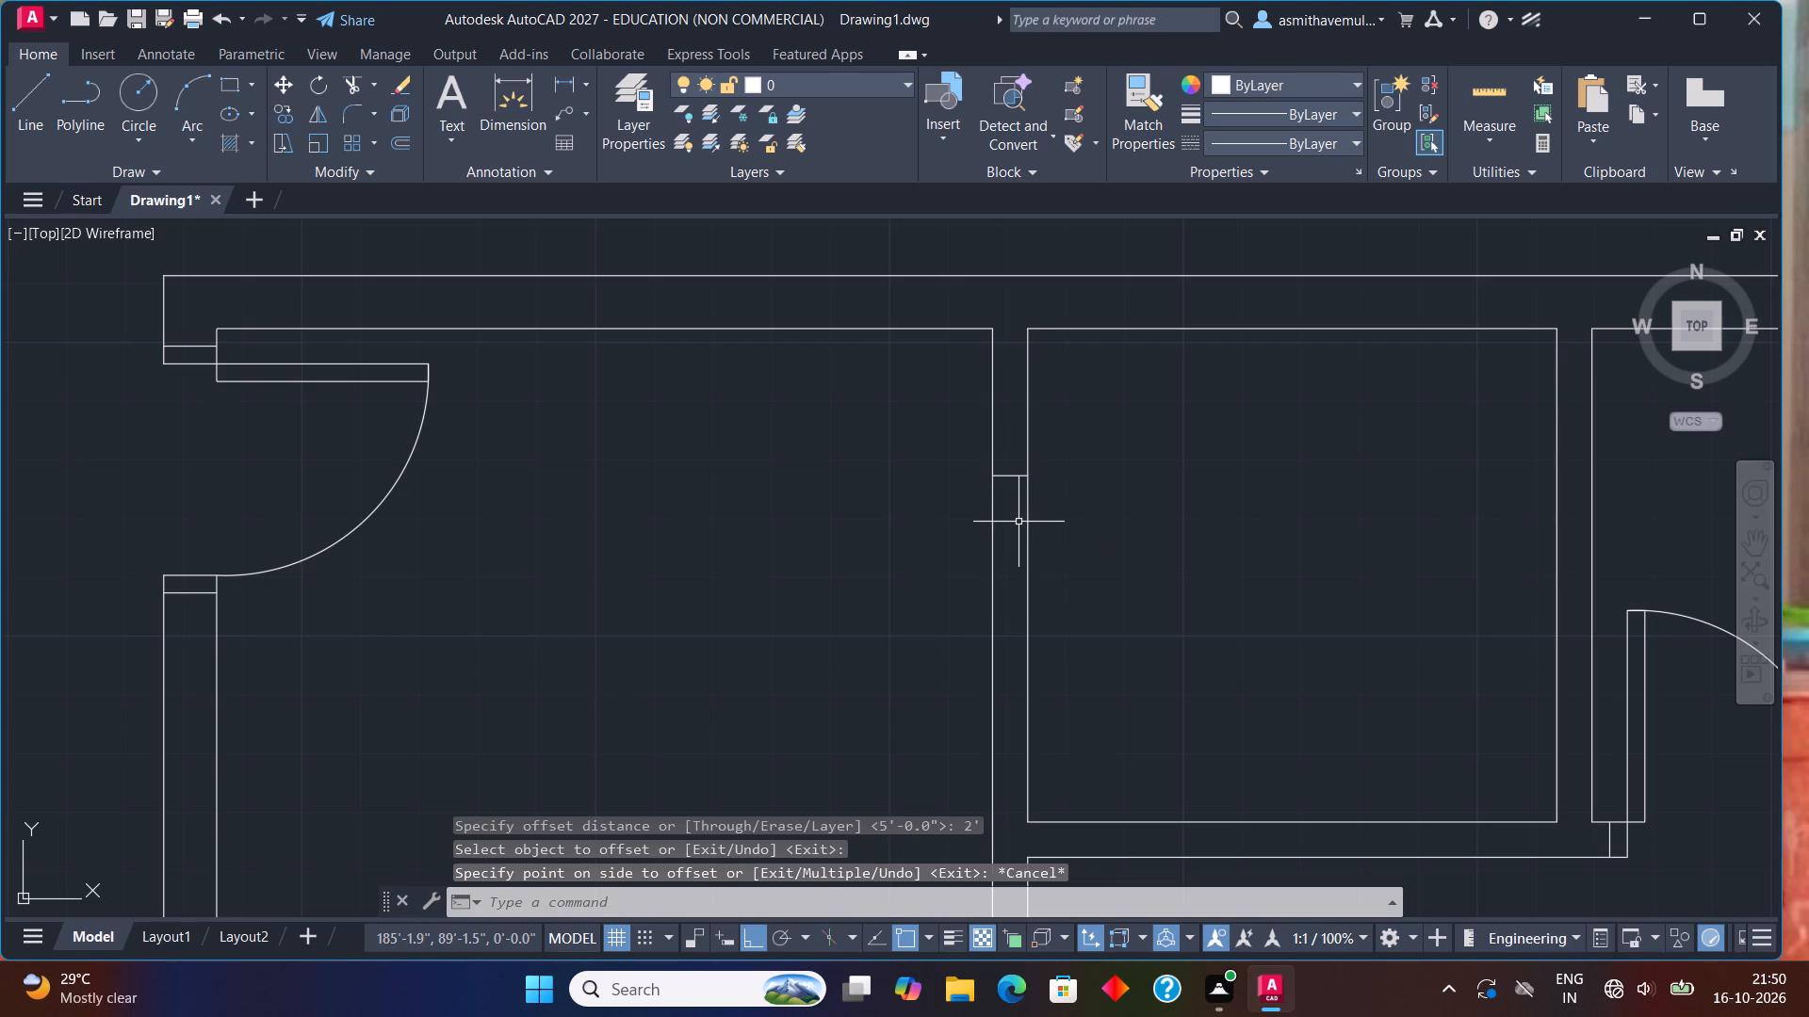
Offset the partition's new jamb line 3' south to mark the opening's far side.
{"action": "key", "text": "o"}
{"action": "key", "text": "Return"}
{"action": "type", "text": "3'"}
{"action": "key", "text": "Return"}
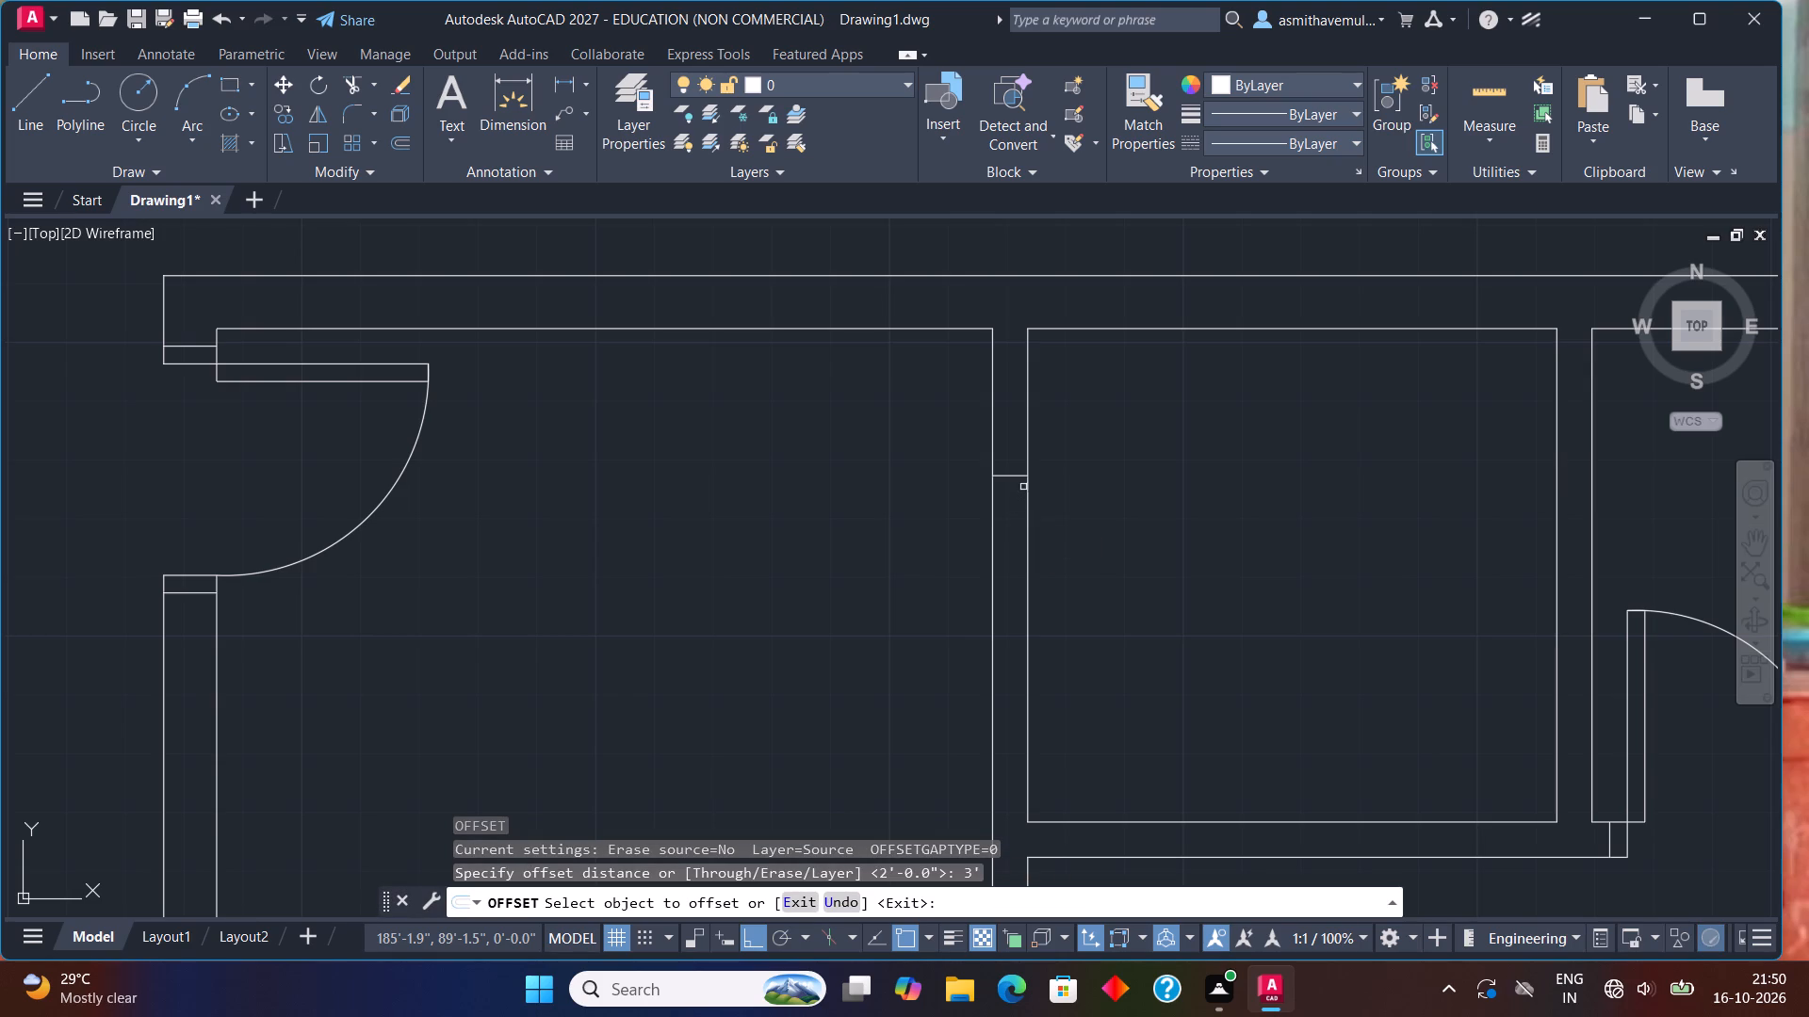
{"action": "left_click", "coordinate": [1018, 476]}
{"action": "left_click", "coordinate": [1026, 555]}
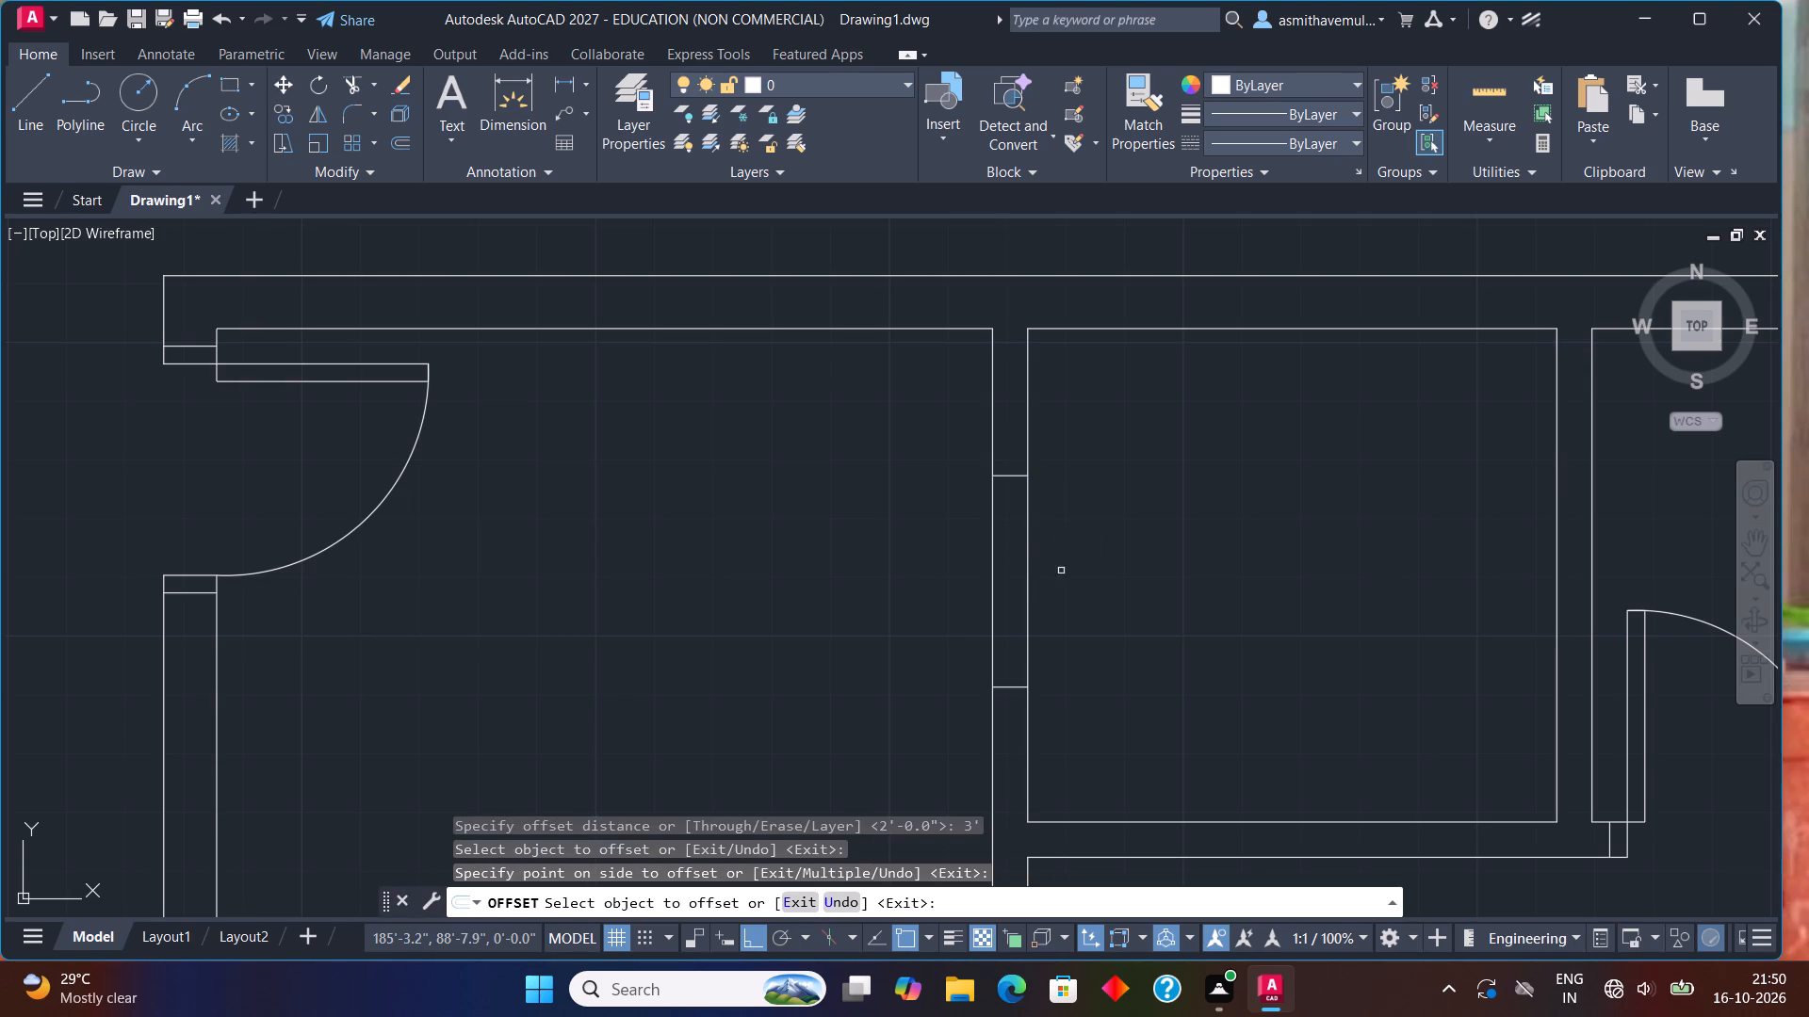
{"action": "key", "text": "Escape"}
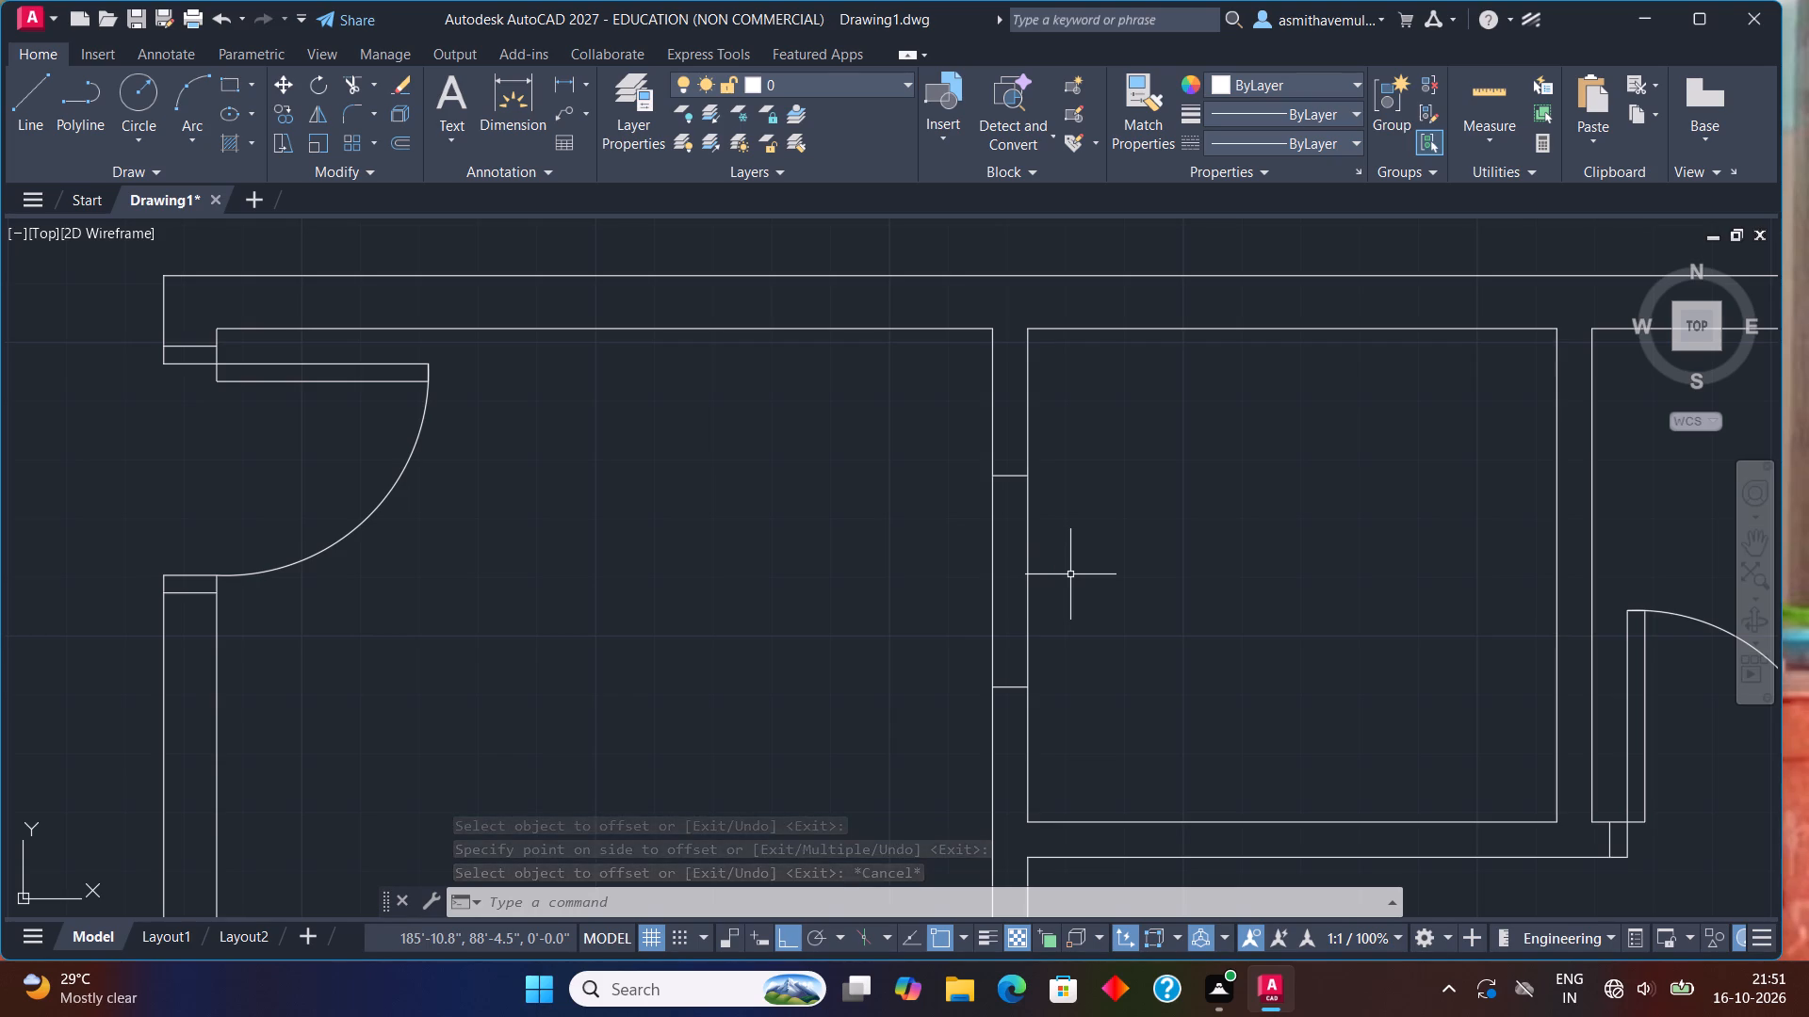
Trim both partition faces between the two jamb lines to open the passage east of the northwest room.
{"action": "type", "text": "TRIM"}
{"action": "key", "text": "Return"}
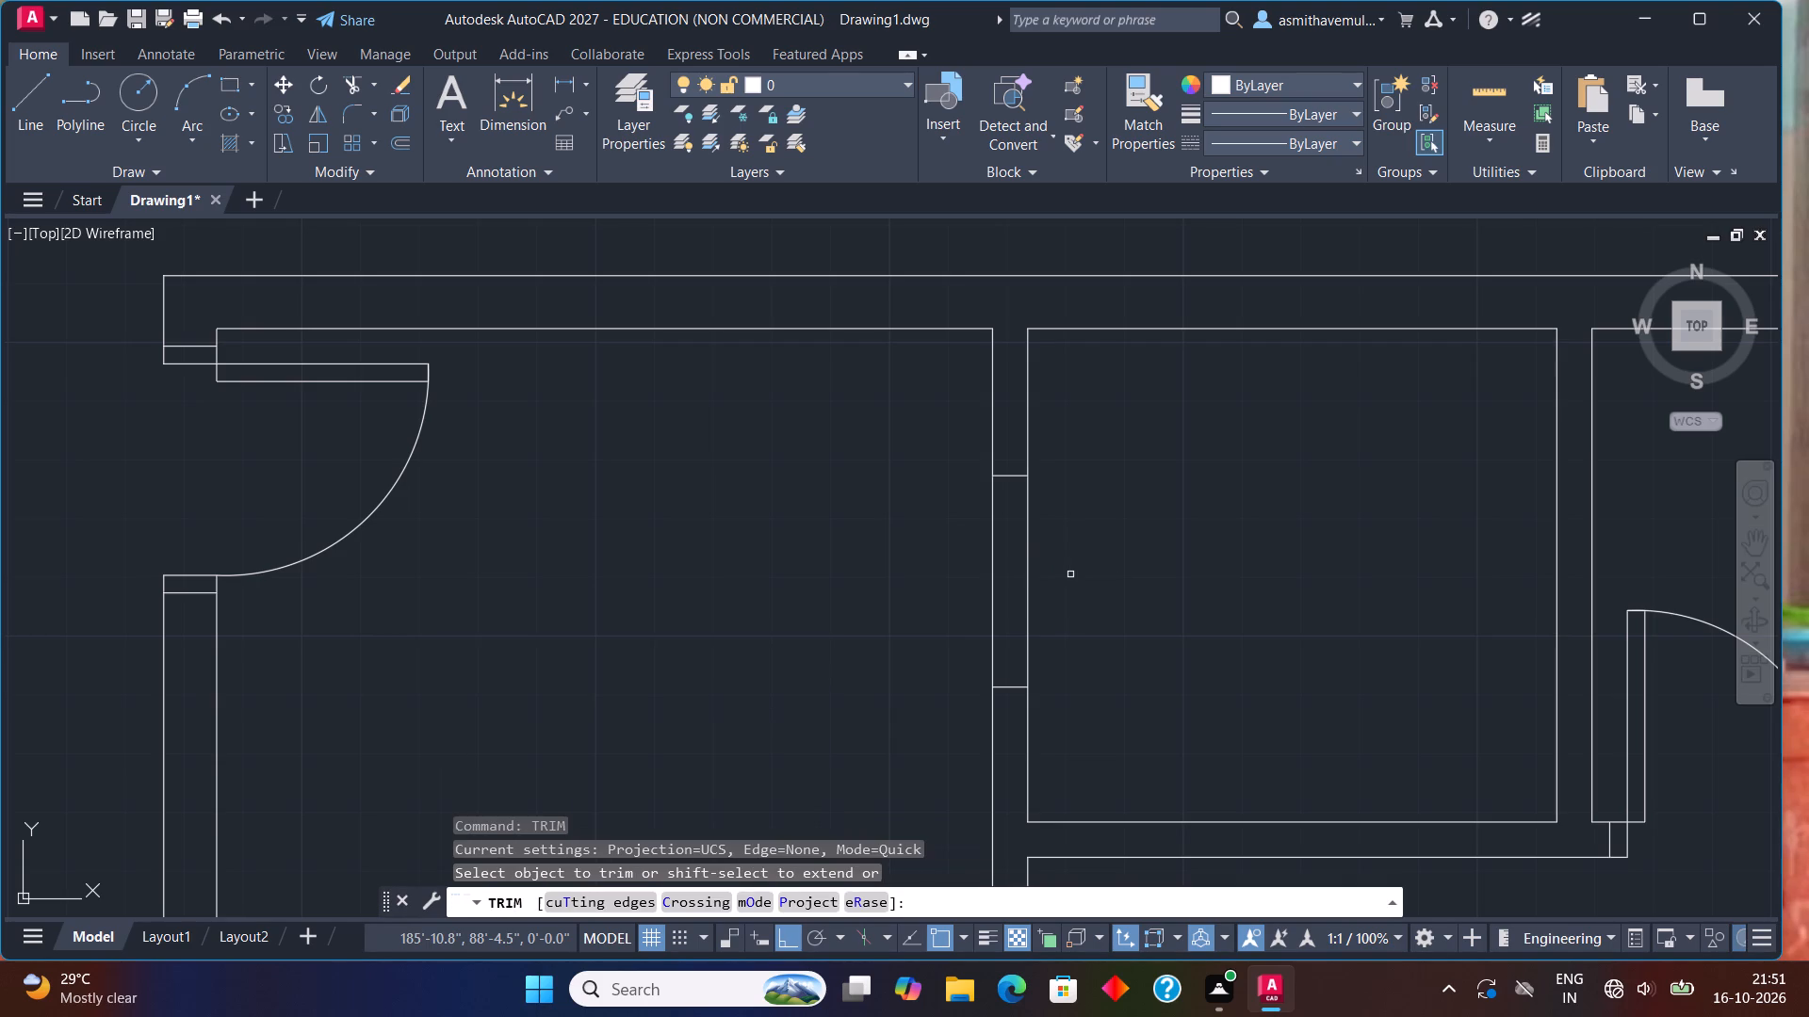
{"action": "left_click_drag", "start_coordinate": [1067, 573], "coordinate": [862, 571]}
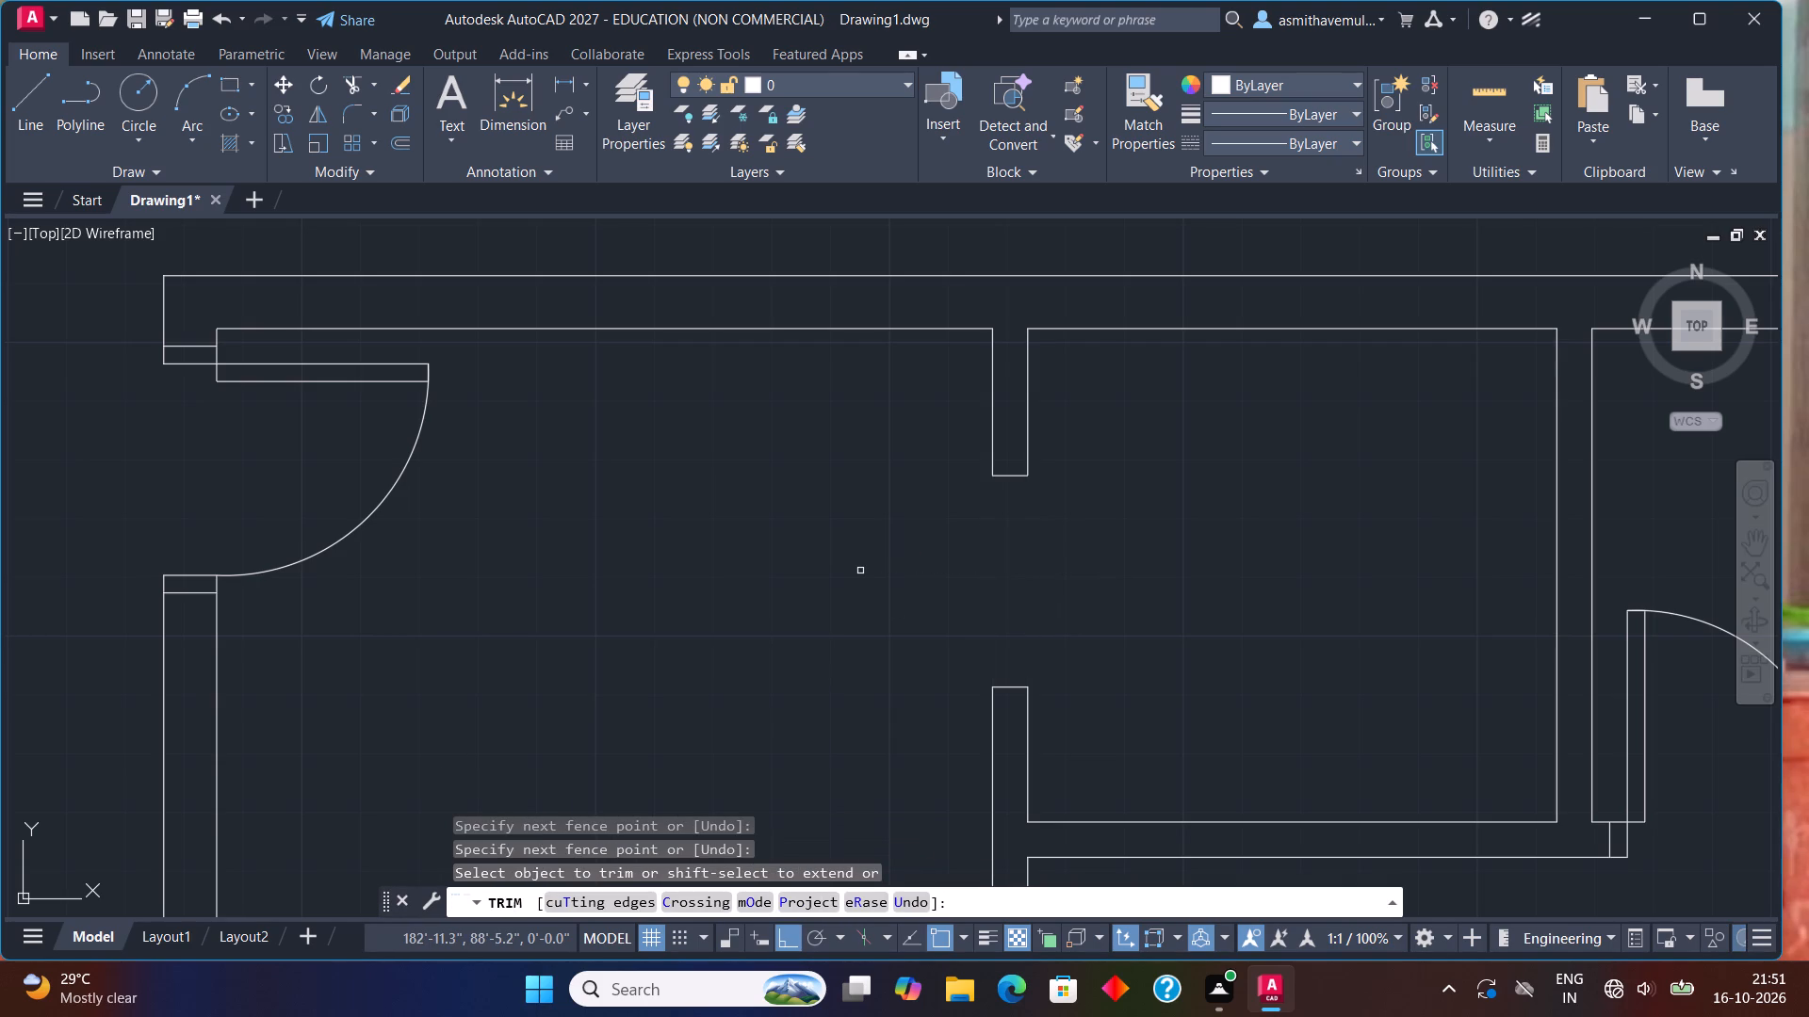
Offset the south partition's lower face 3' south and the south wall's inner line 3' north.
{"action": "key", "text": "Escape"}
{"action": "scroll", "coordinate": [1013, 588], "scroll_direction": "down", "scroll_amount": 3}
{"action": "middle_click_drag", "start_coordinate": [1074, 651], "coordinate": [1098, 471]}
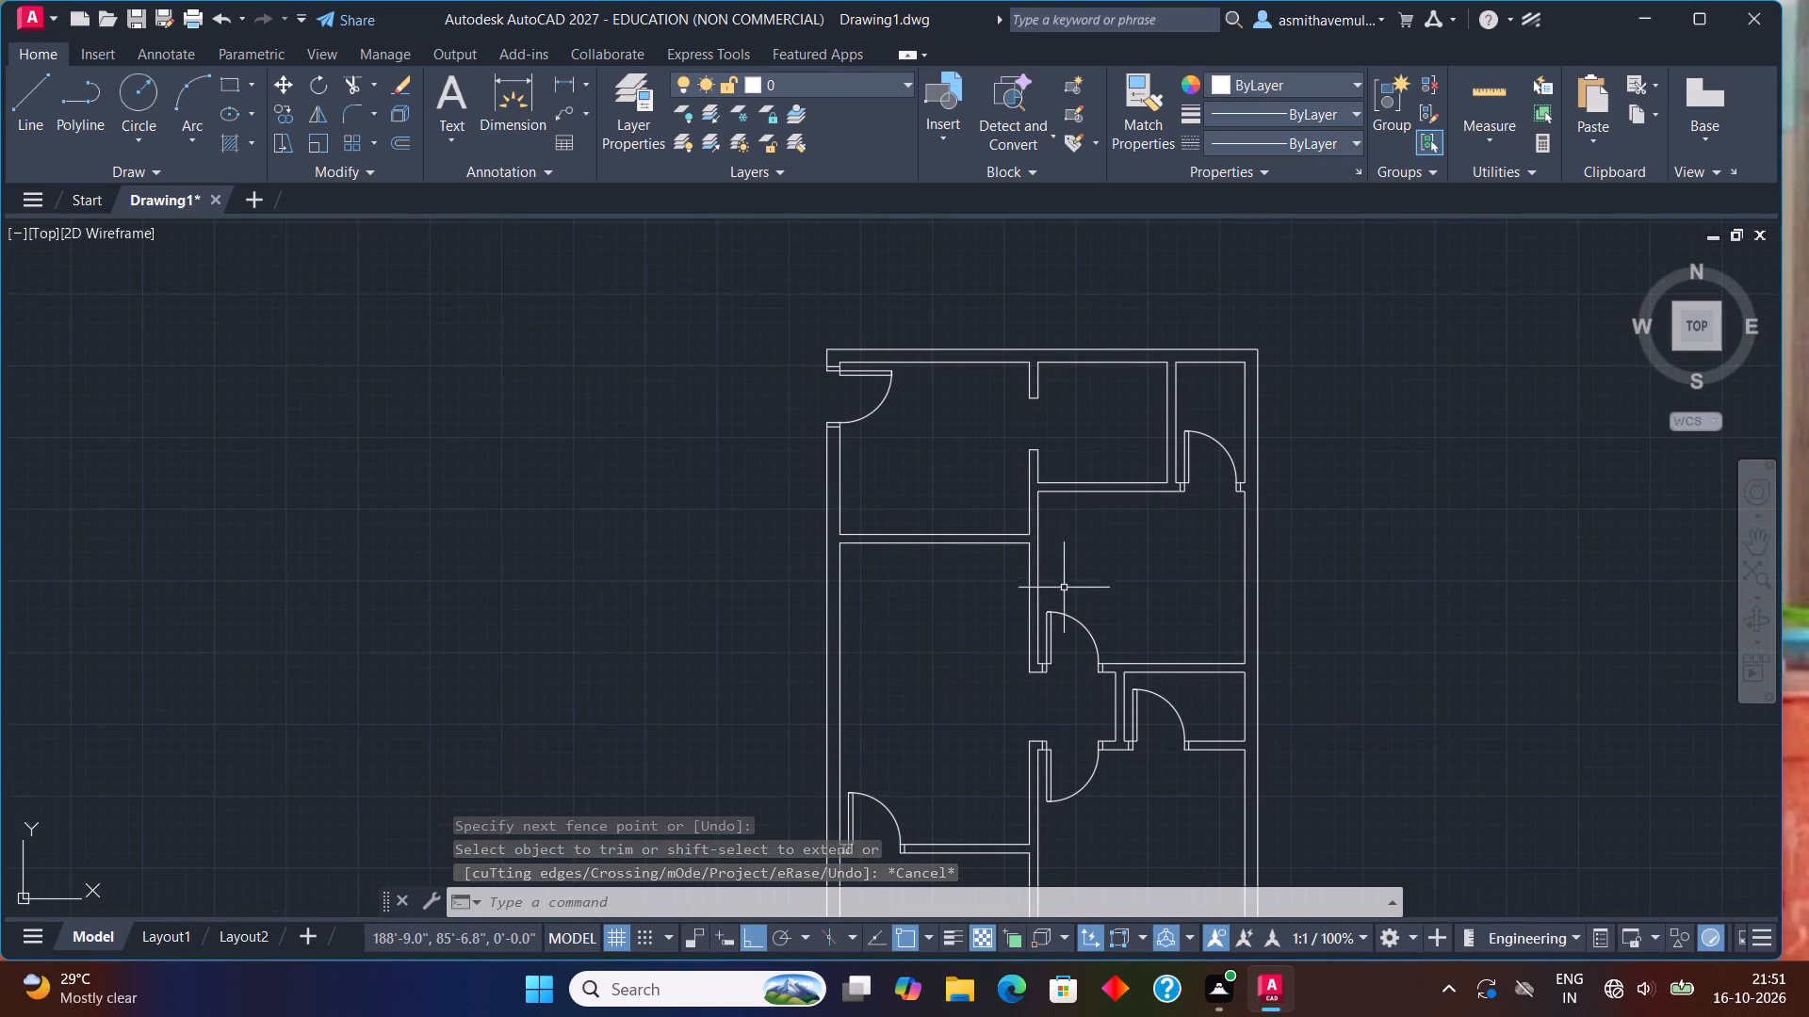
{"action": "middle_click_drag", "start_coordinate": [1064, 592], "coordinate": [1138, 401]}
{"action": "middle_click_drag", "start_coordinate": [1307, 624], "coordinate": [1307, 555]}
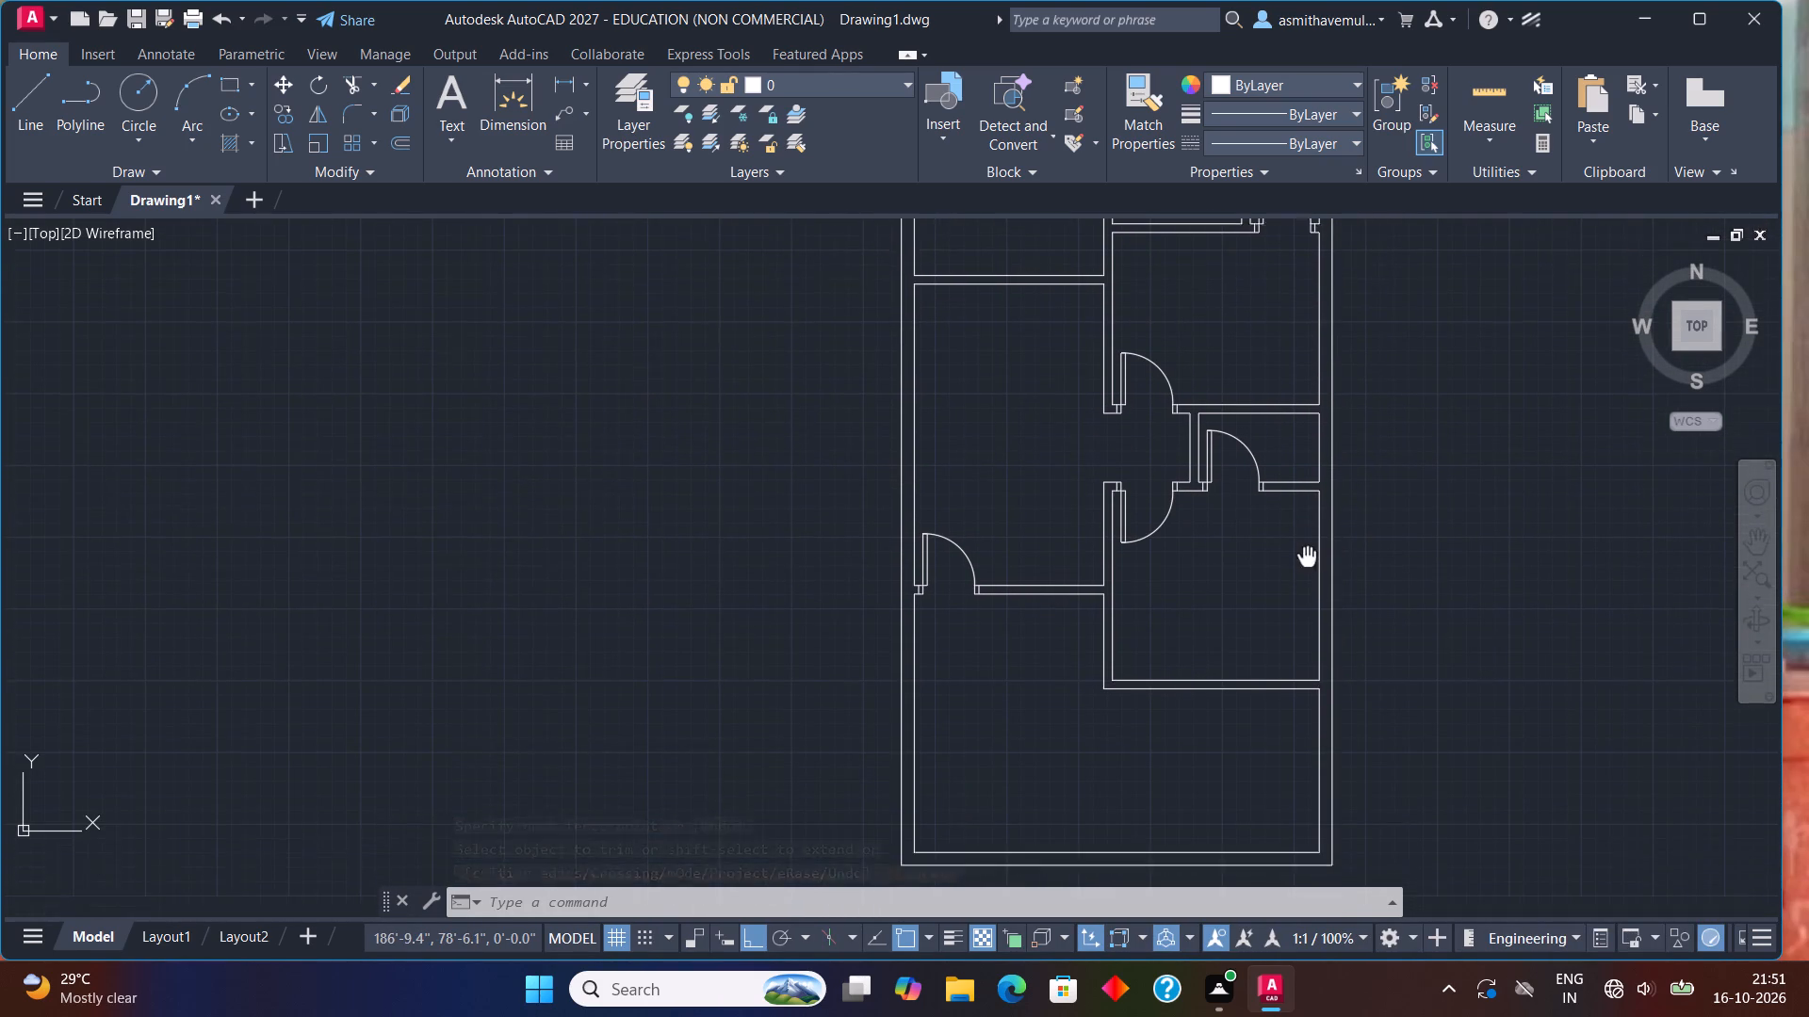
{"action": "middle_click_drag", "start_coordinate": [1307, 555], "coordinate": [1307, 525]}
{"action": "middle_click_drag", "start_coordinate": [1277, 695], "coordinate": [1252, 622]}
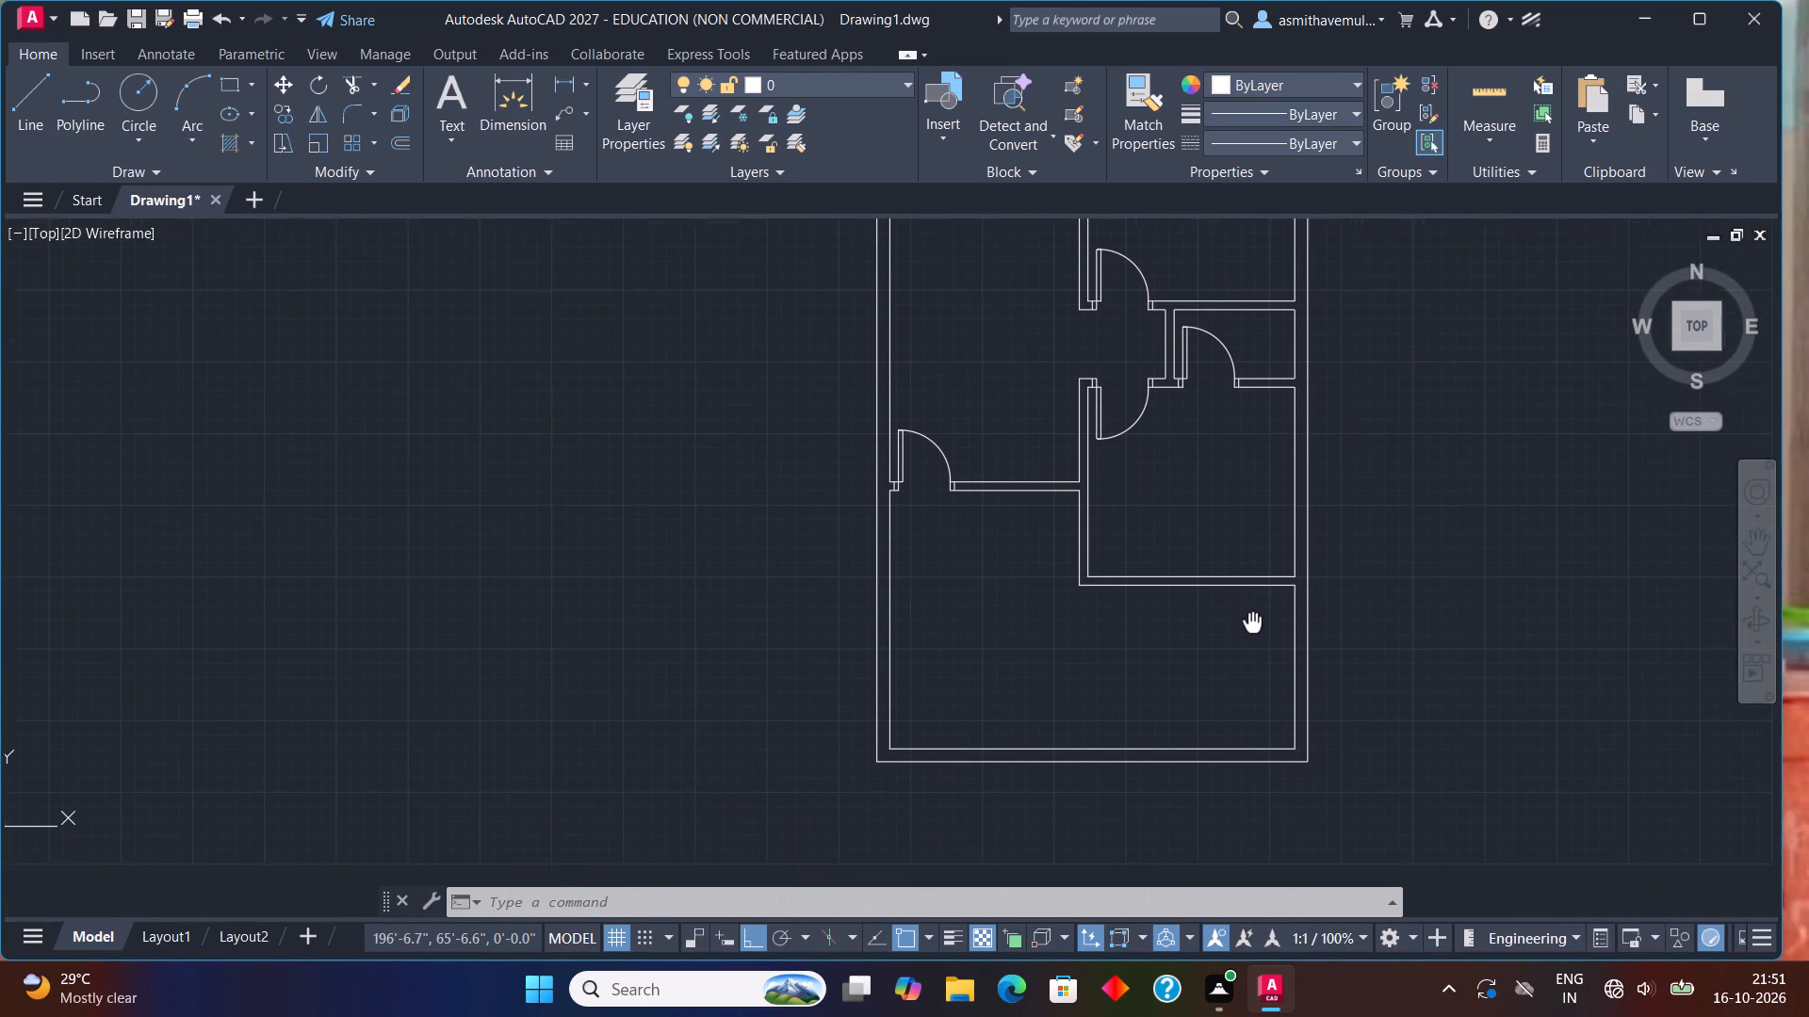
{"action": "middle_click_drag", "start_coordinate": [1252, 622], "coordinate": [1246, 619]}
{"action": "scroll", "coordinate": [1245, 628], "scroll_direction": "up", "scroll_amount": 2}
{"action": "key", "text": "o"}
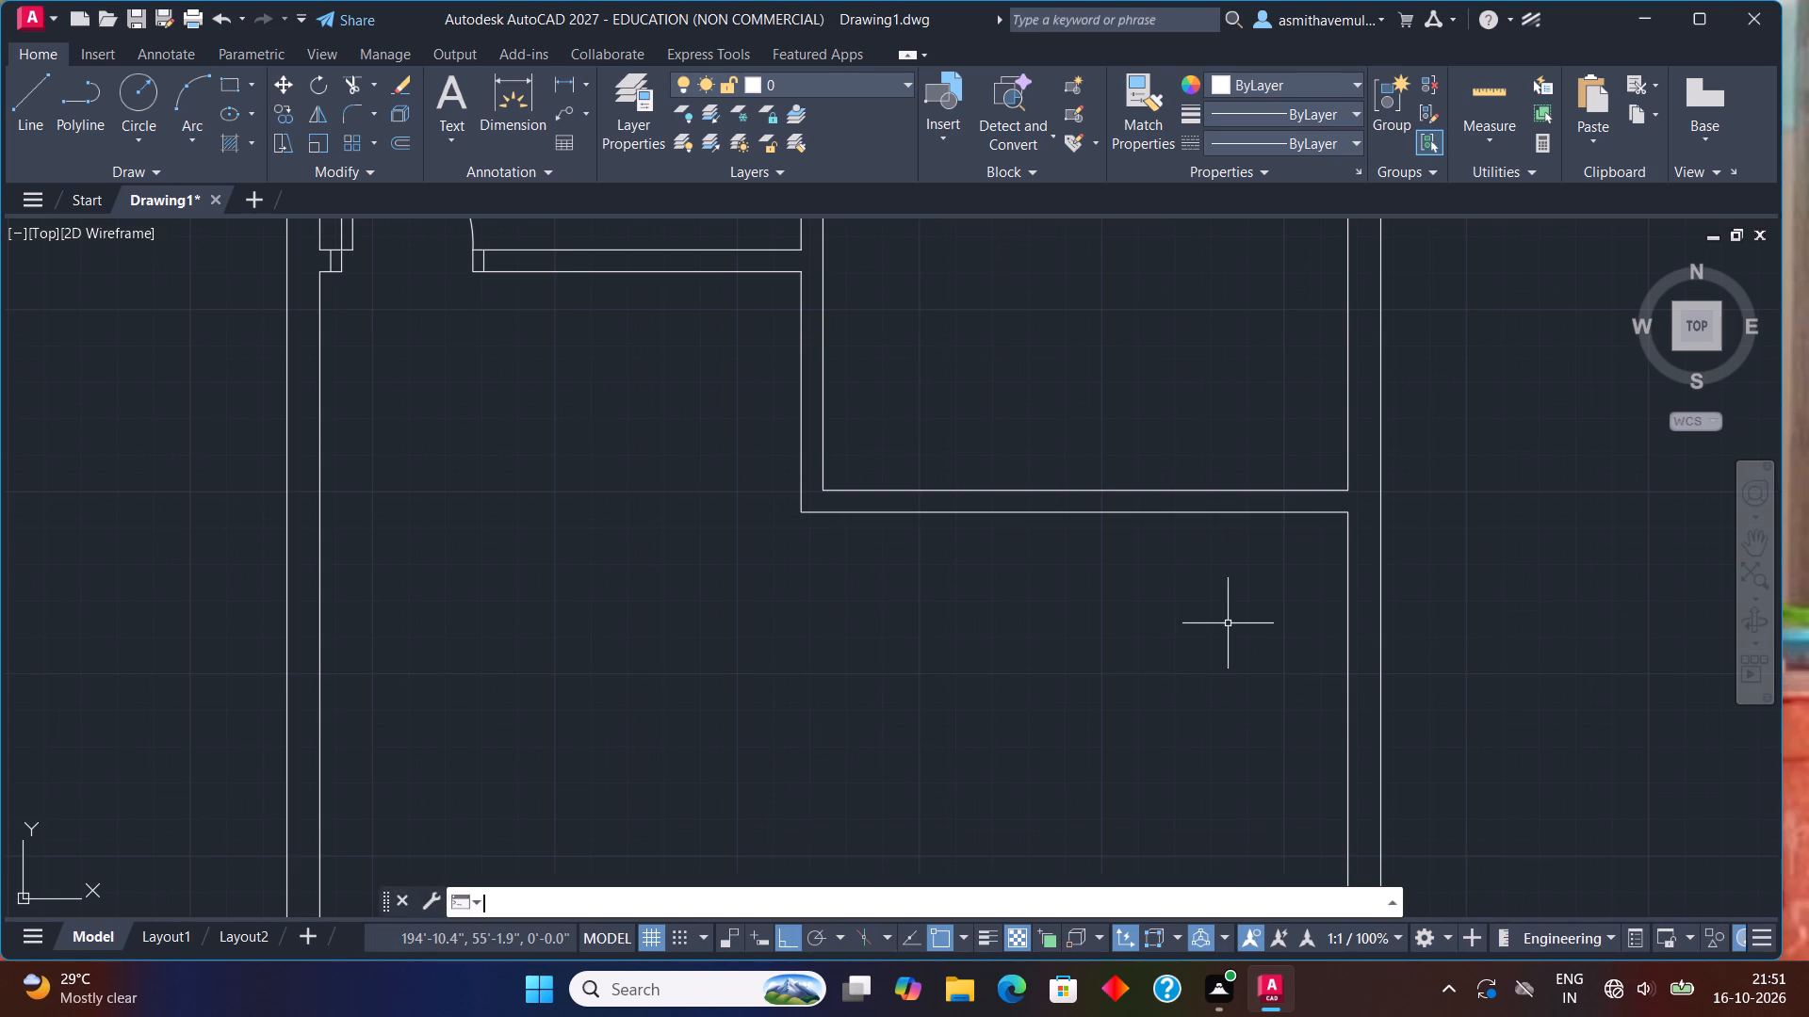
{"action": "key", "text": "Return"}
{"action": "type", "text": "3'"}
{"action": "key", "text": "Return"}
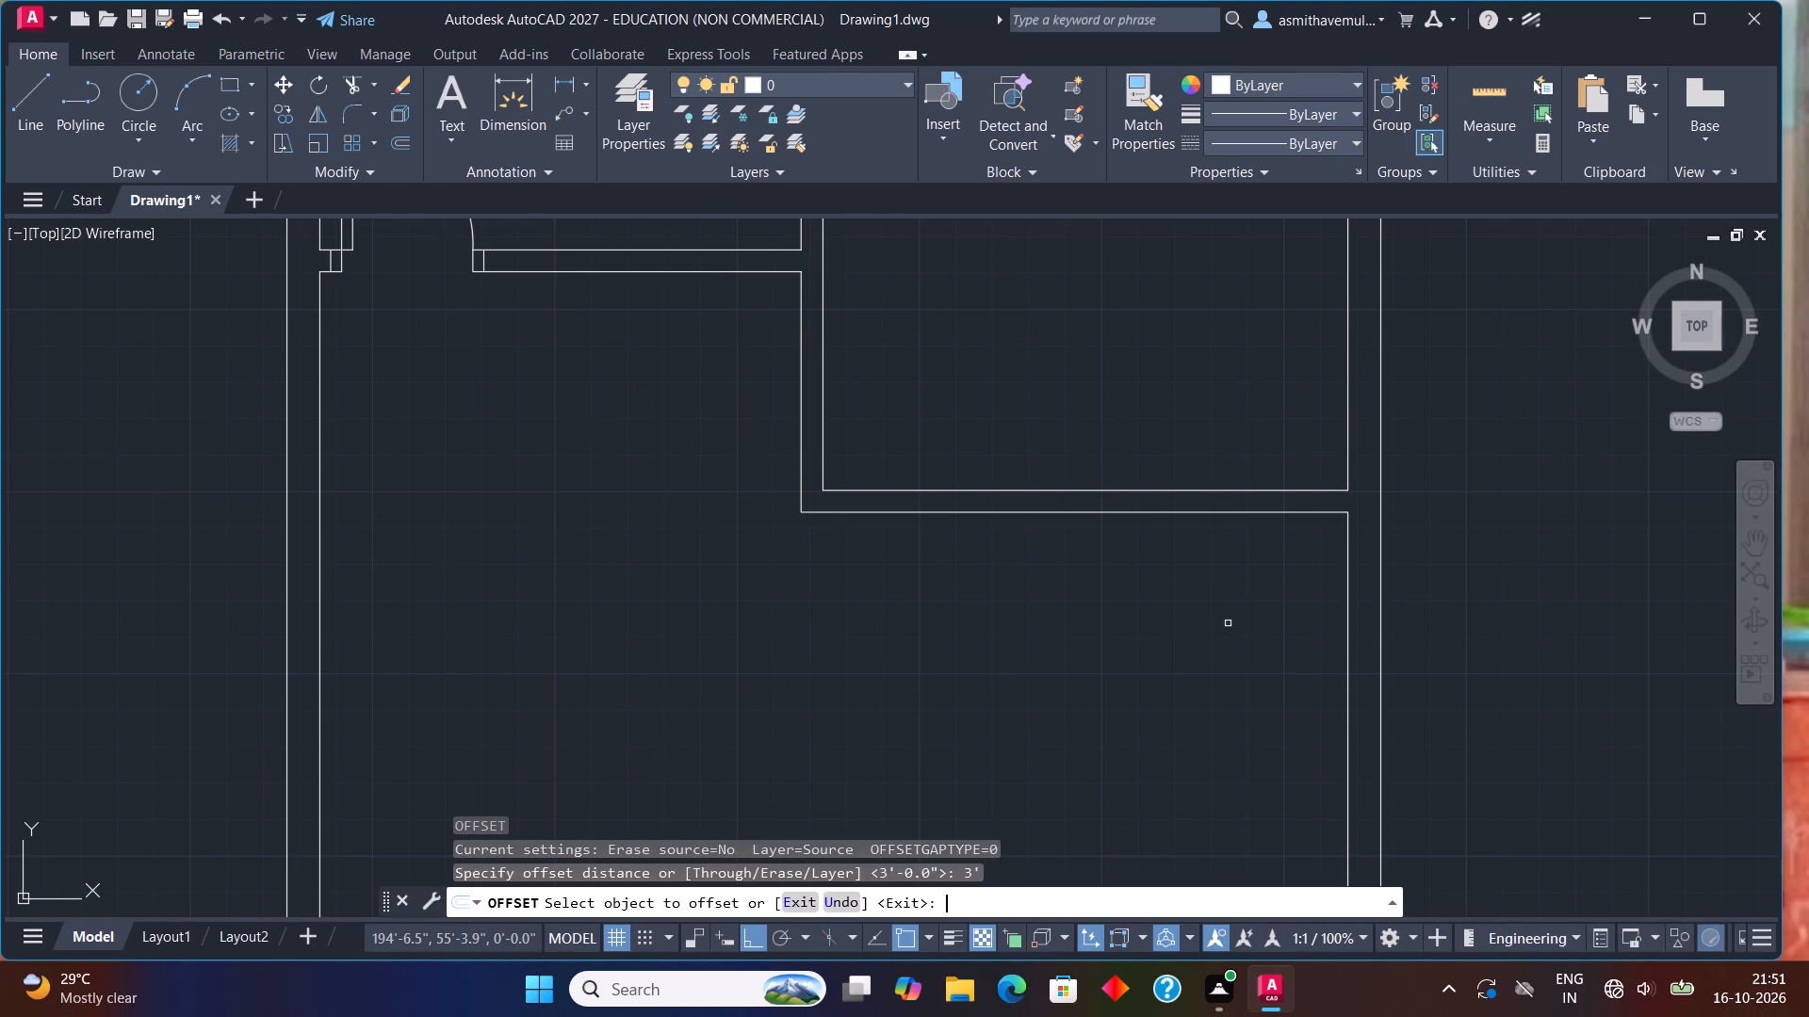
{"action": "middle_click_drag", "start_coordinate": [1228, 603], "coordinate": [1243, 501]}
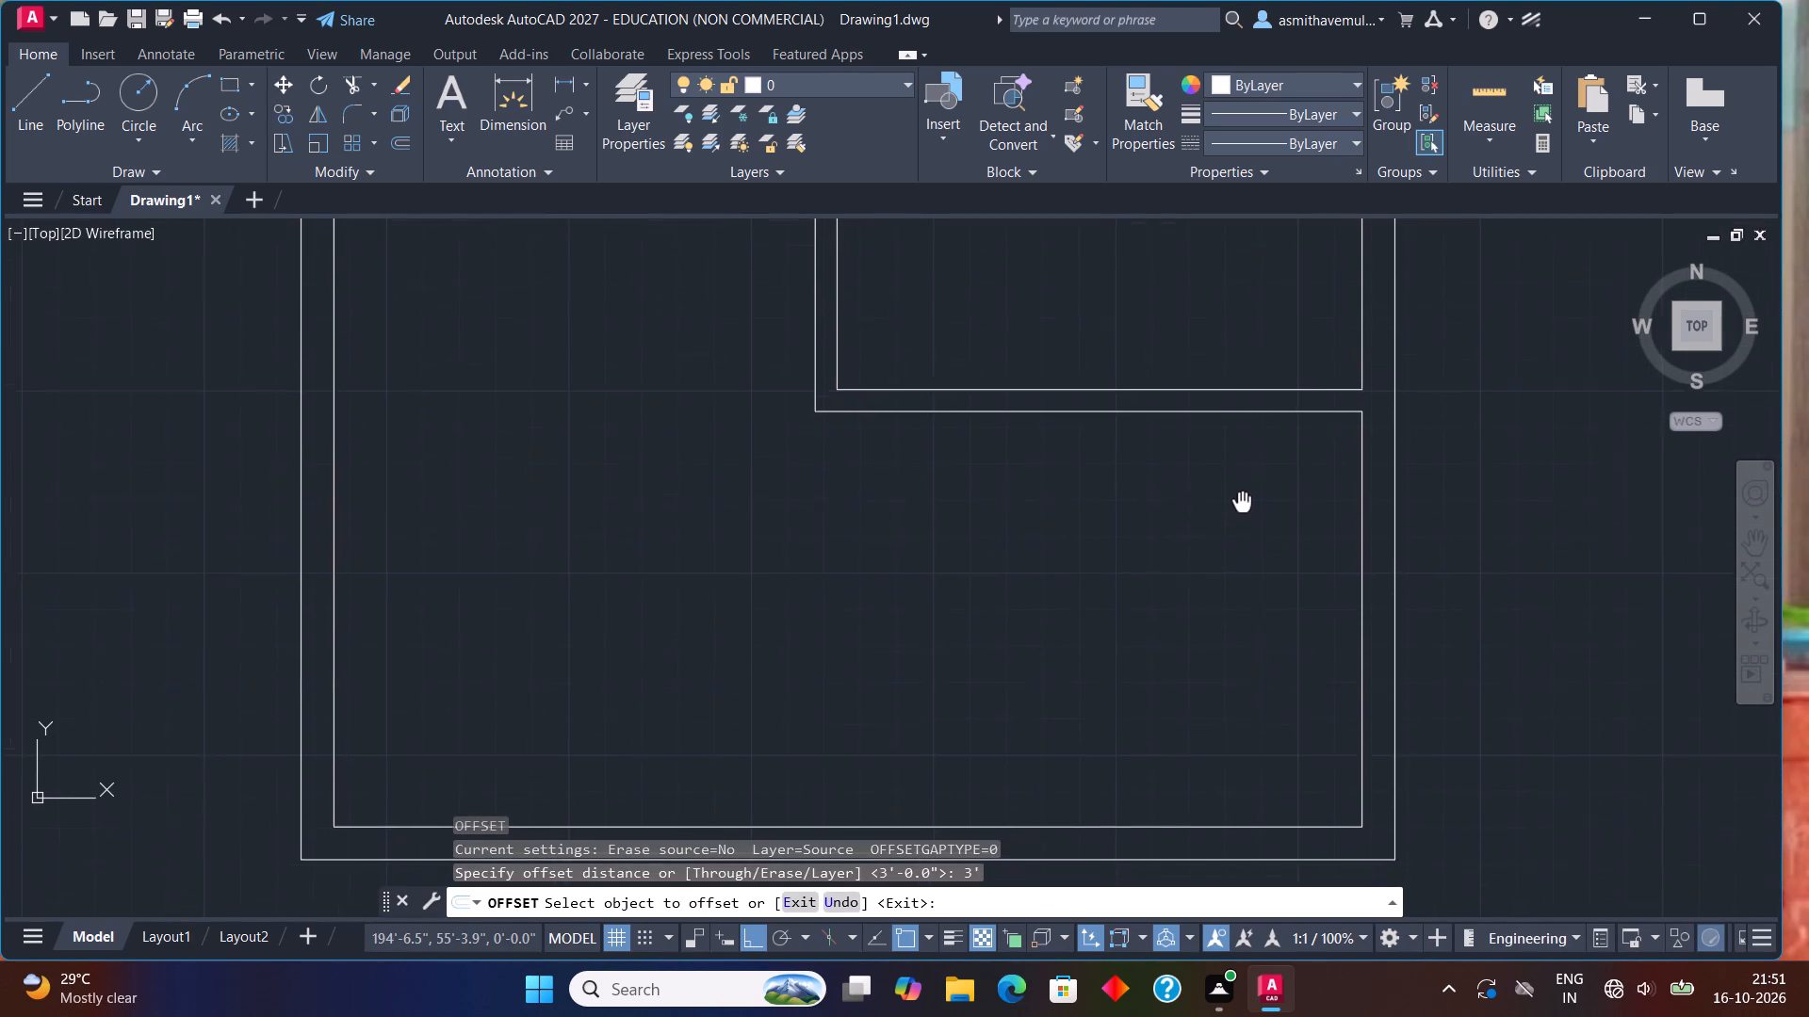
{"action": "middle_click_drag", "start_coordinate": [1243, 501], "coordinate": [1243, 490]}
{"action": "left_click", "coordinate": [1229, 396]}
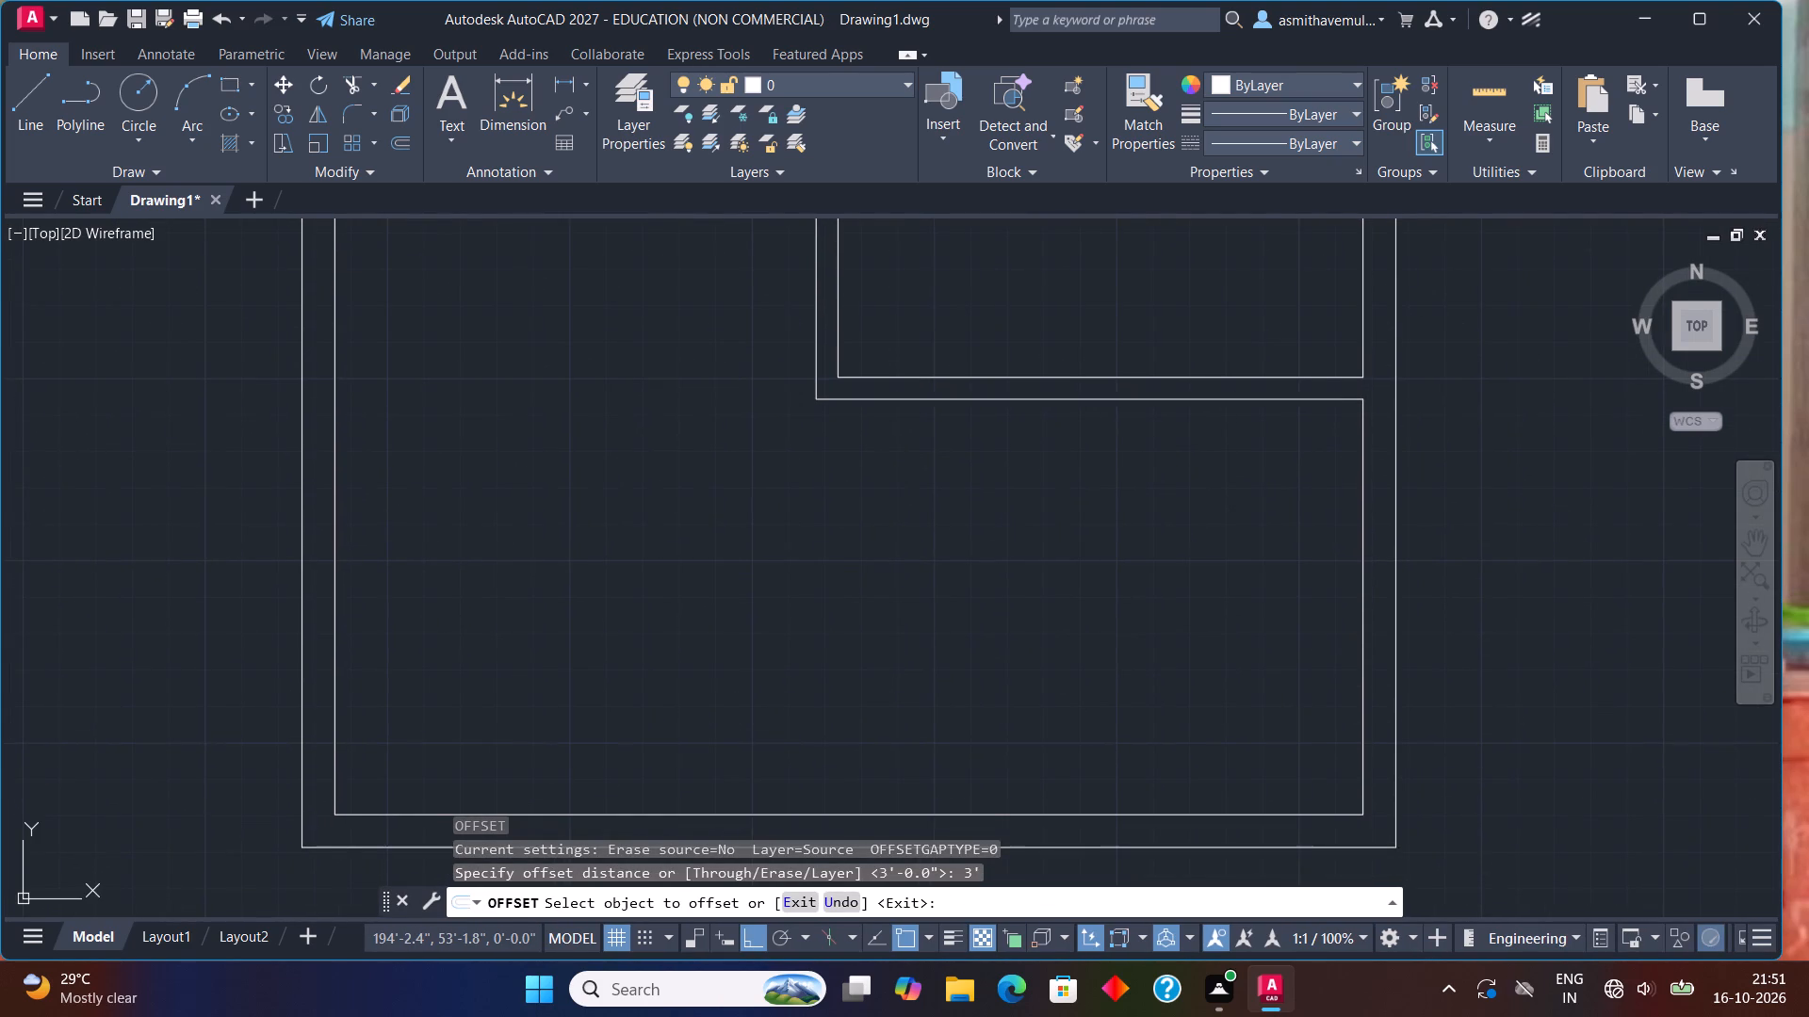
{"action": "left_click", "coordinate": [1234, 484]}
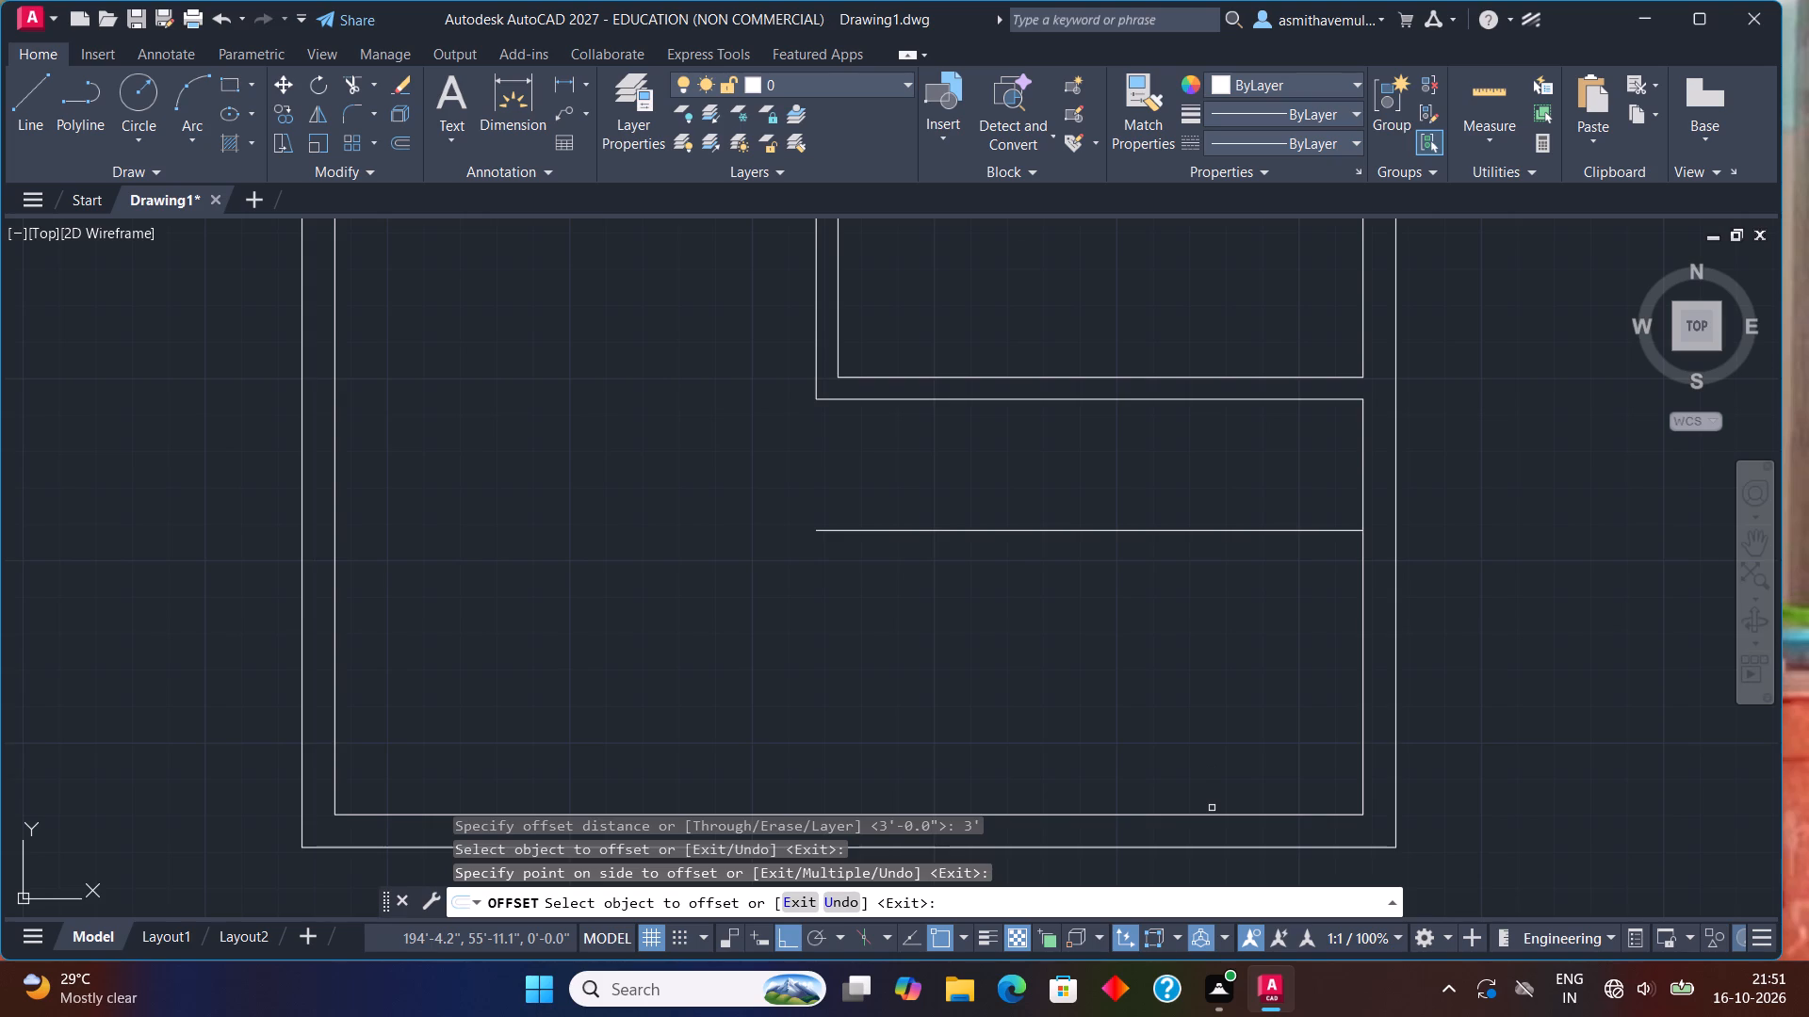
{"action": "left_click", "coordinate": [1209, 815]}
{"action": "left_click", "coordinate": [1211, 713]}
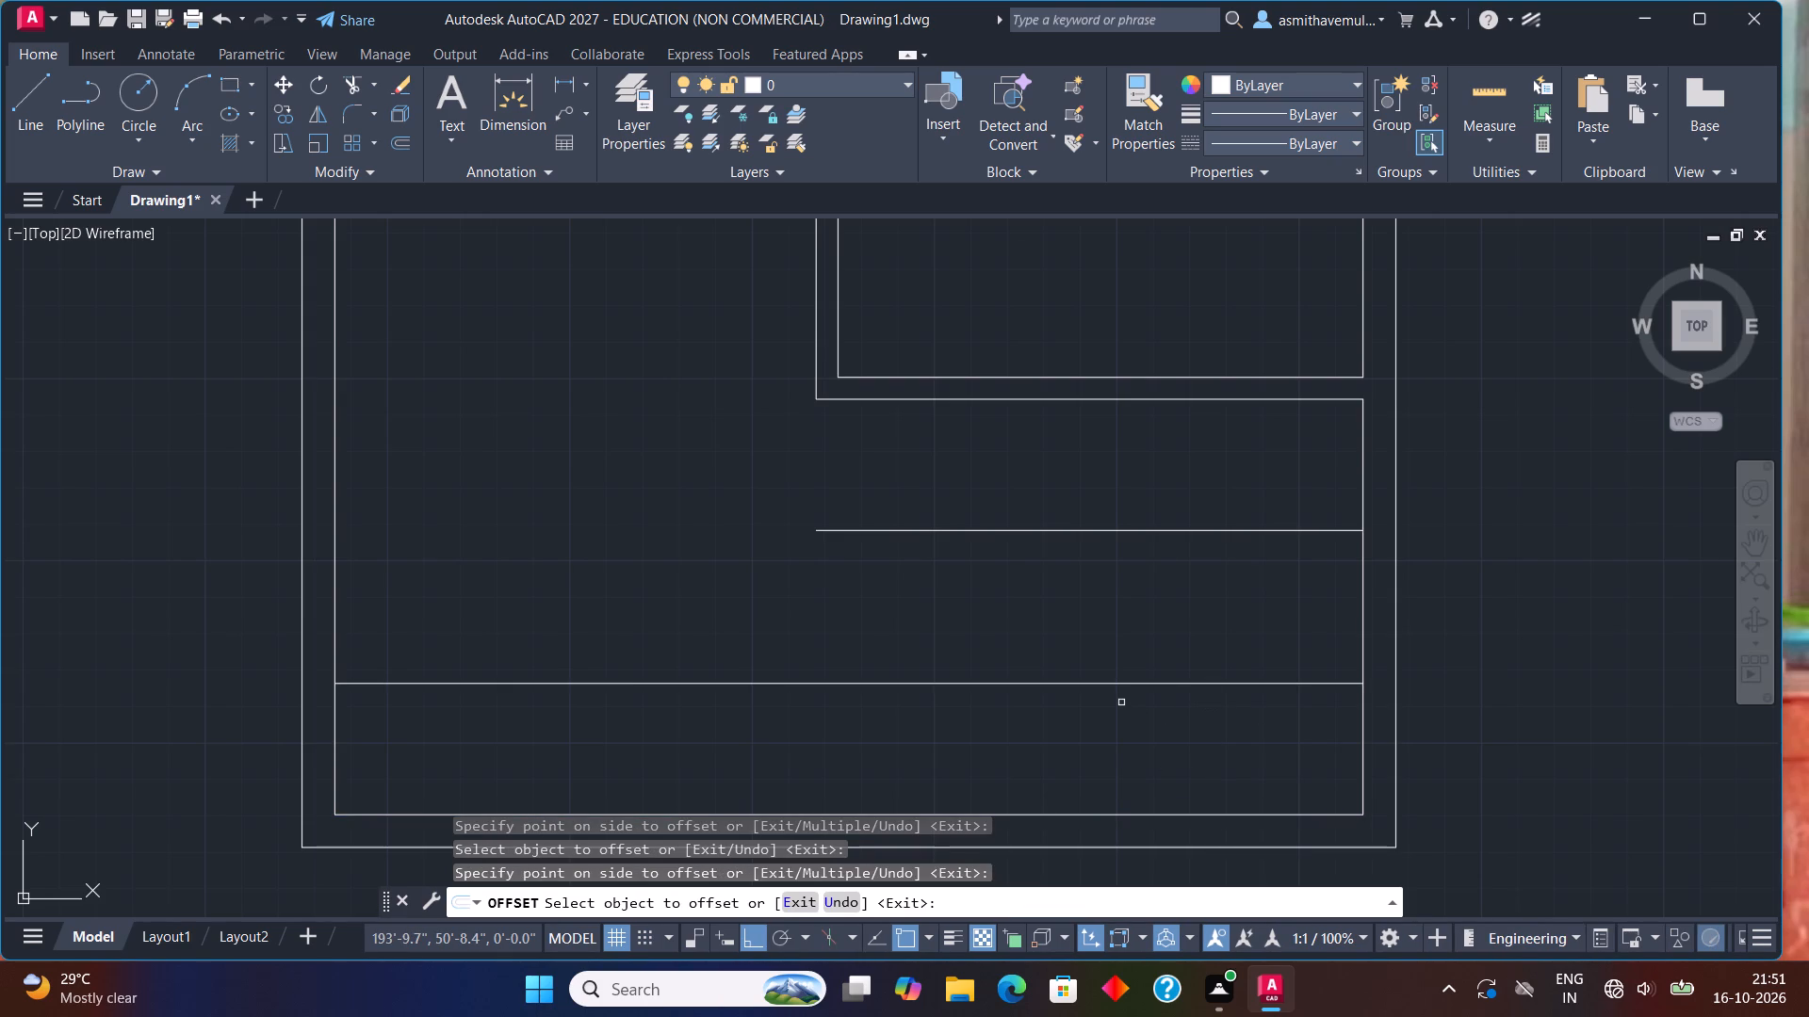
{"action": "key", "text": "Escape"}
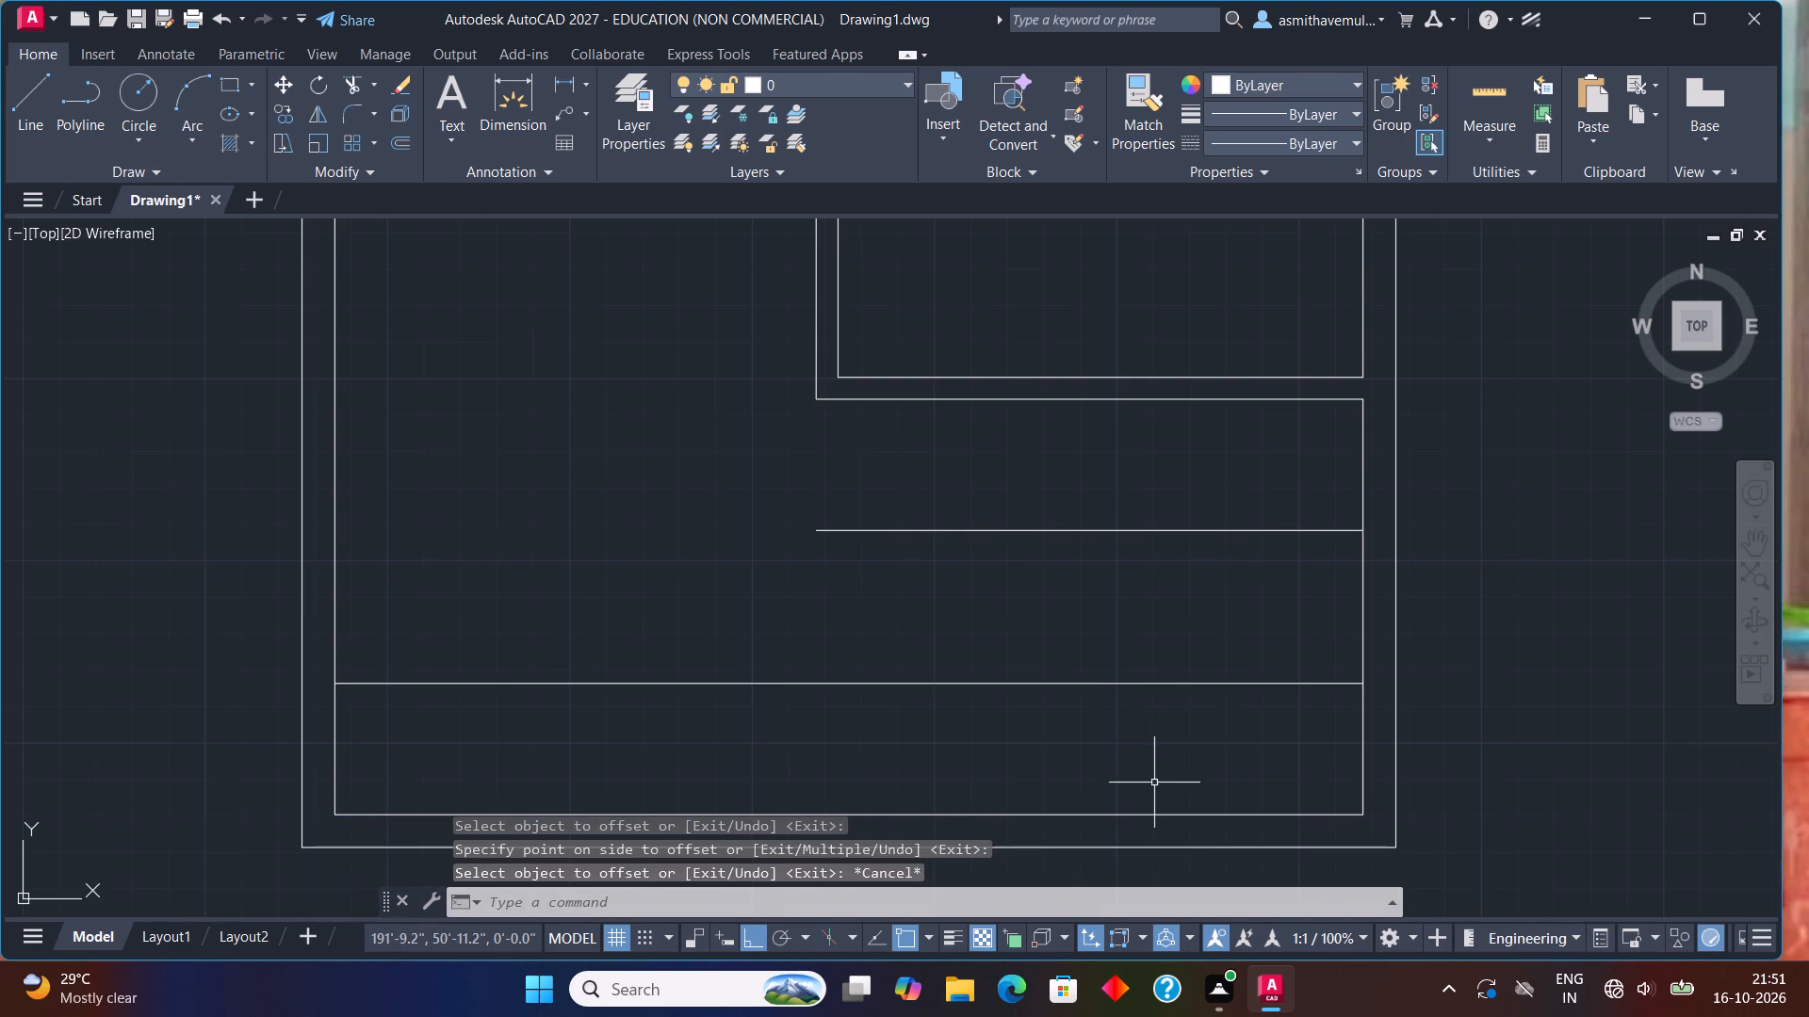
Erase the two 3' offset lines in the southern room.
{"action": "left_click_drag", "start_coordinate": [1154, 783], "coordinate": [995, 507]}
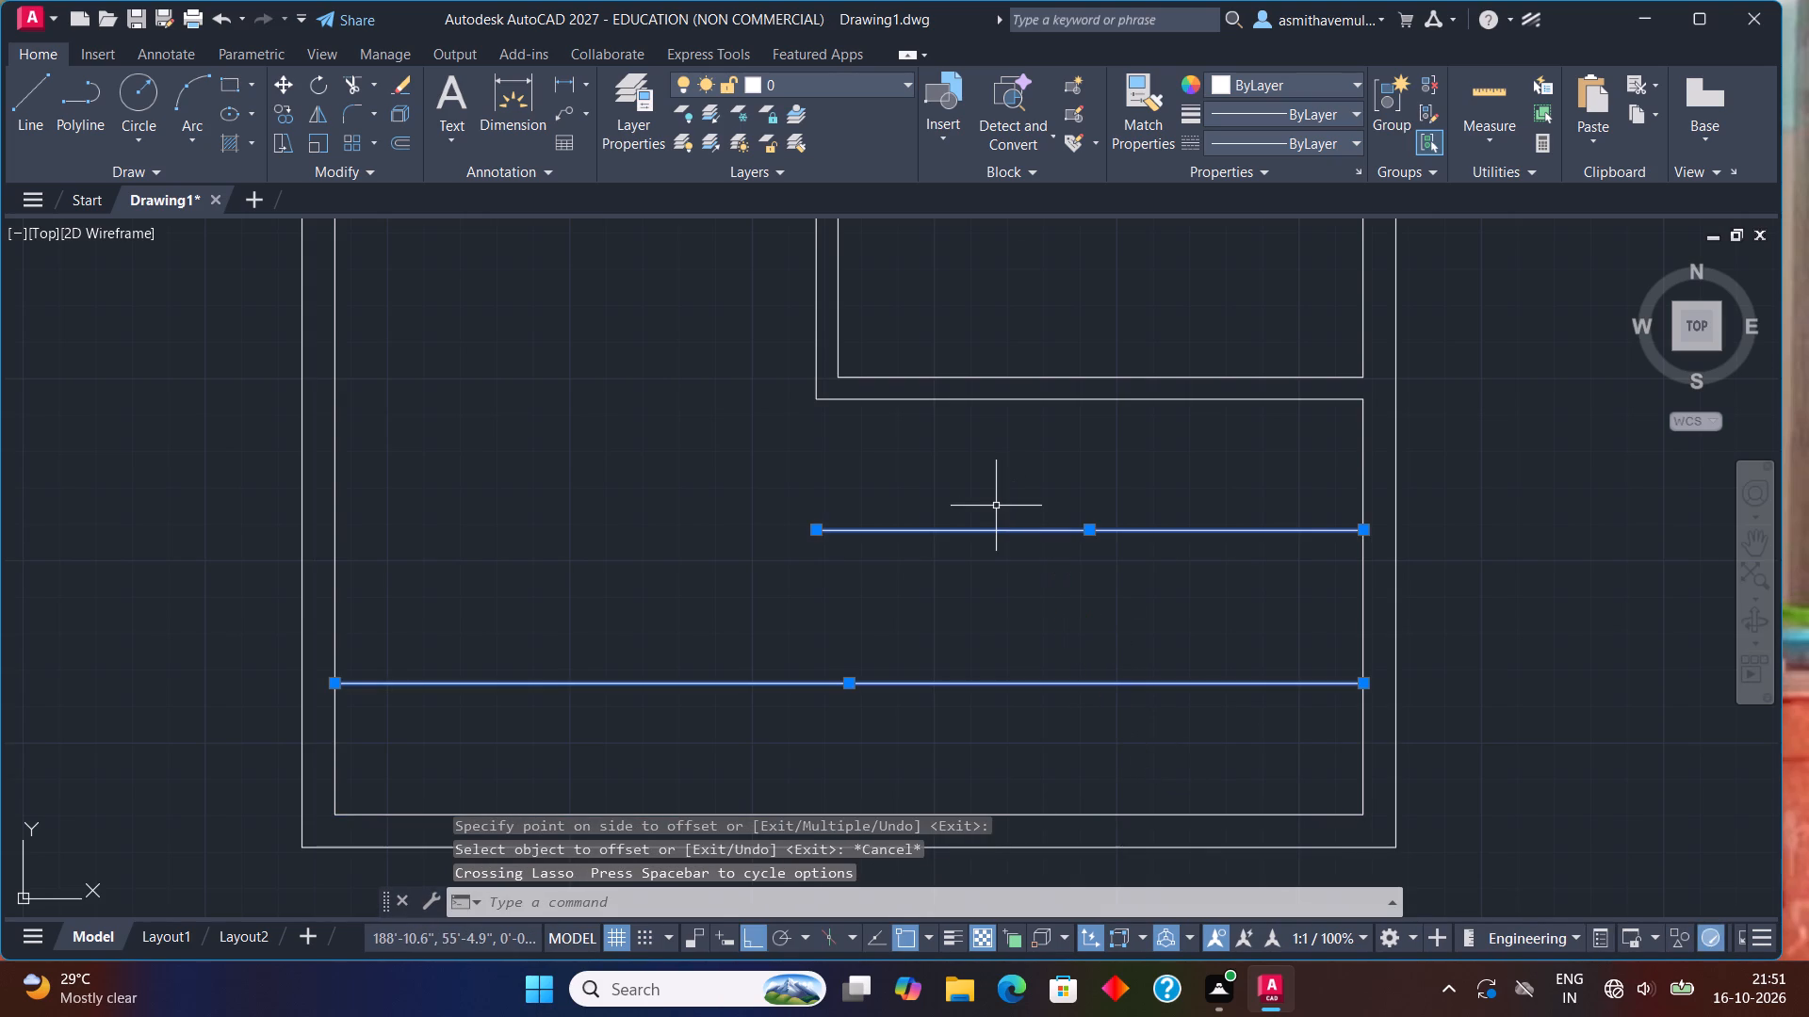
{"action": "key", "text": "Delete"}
Draw a horizontal line about 14' long westward from the midpoint of the southern room's east wall inner line, dividing the stair flights.
{"action": "key", "text": "l"}
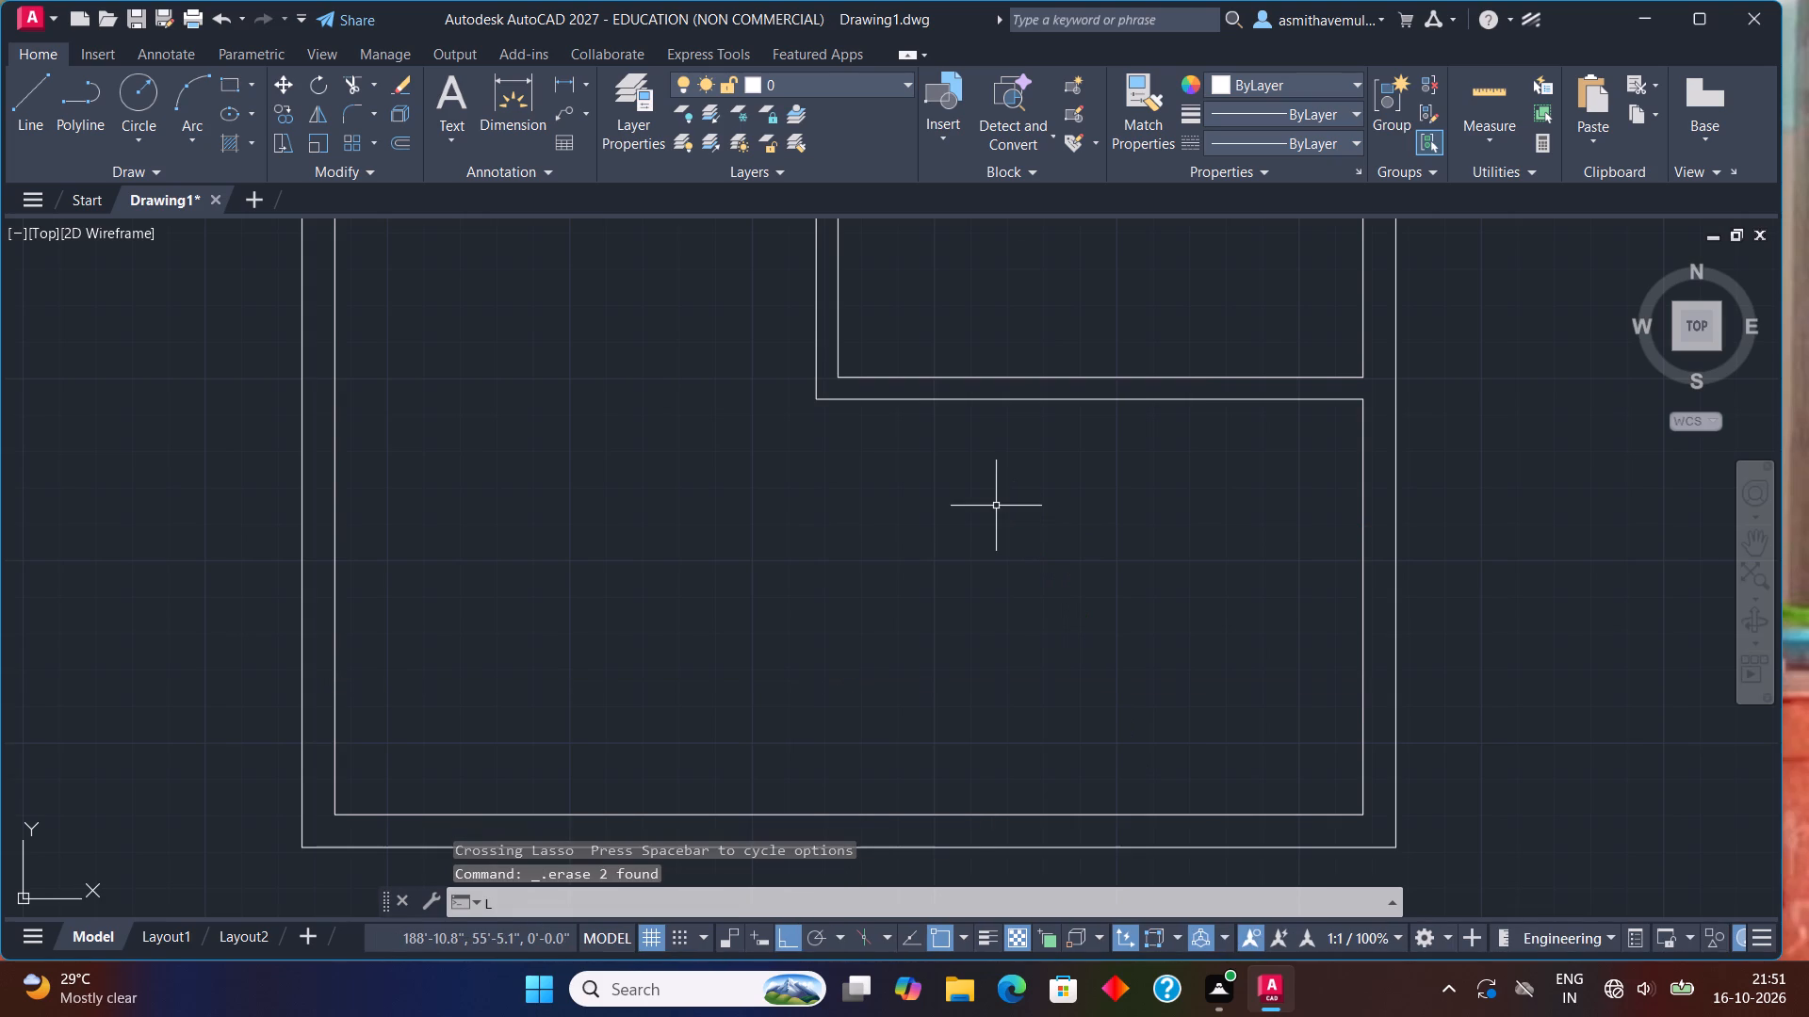
{"action": "key", "text": "Return"}
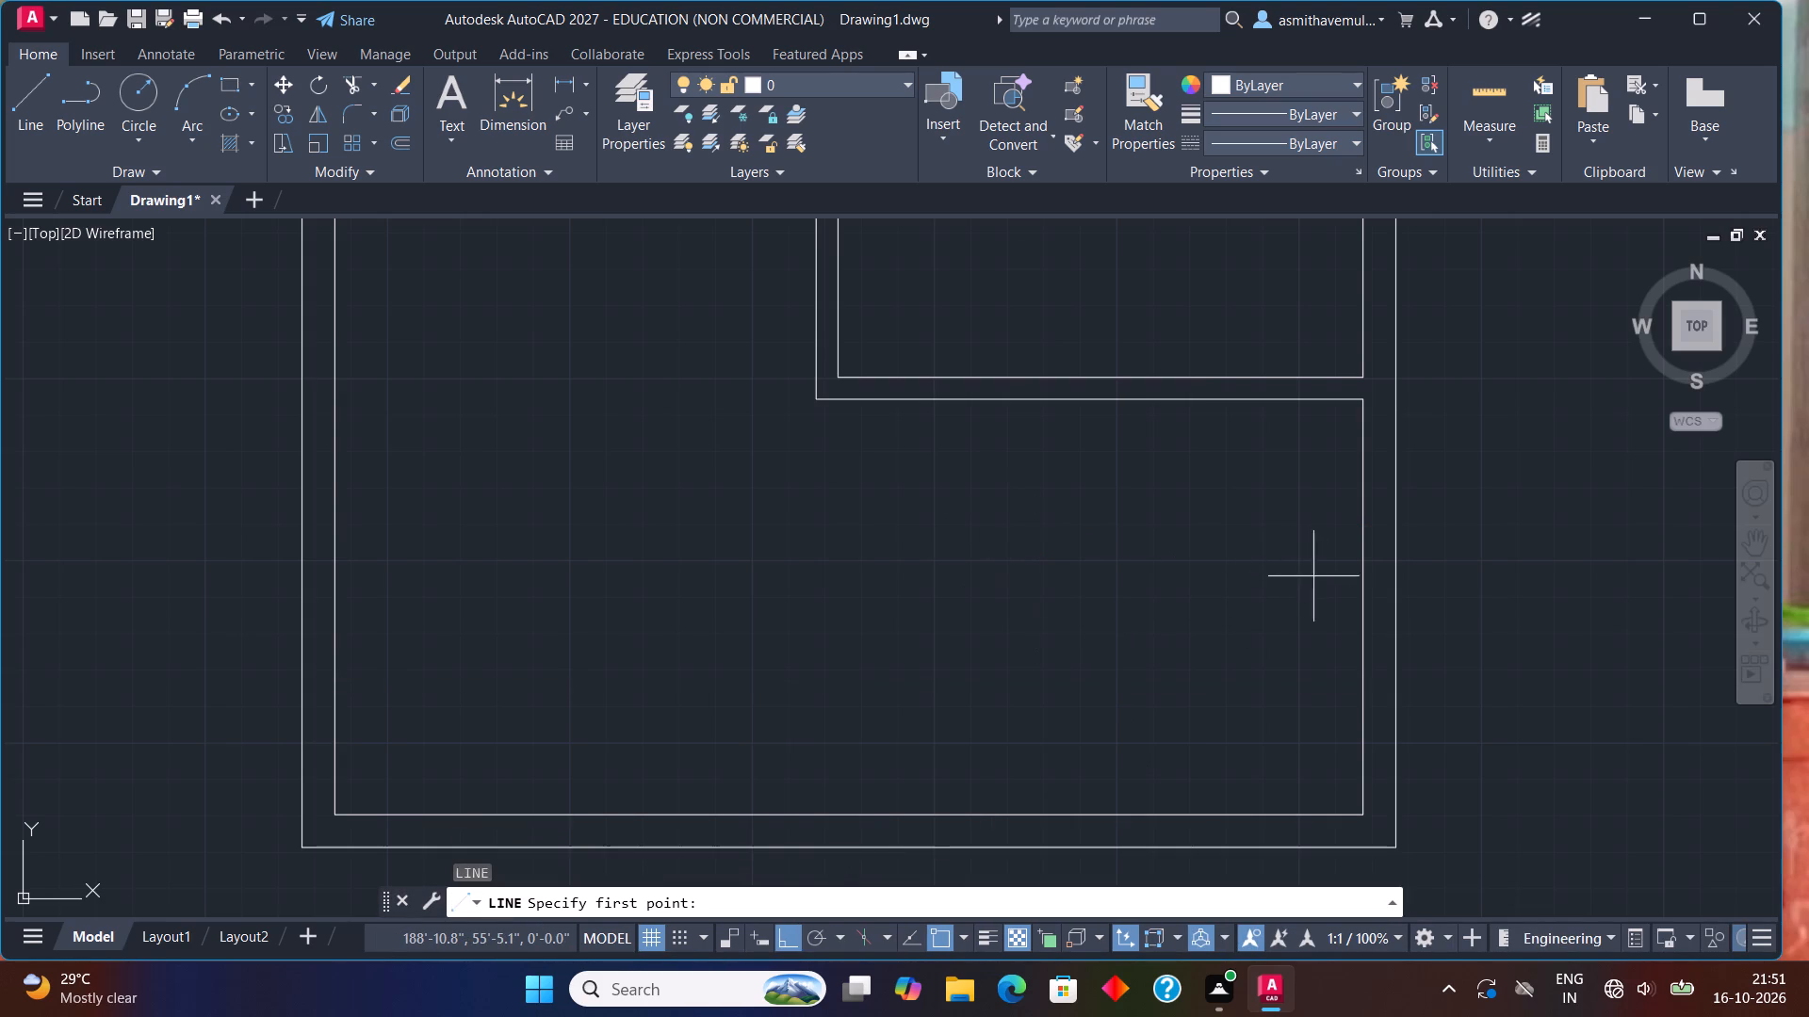
{"action": "left_click", "coordinate": [1370, 609]}
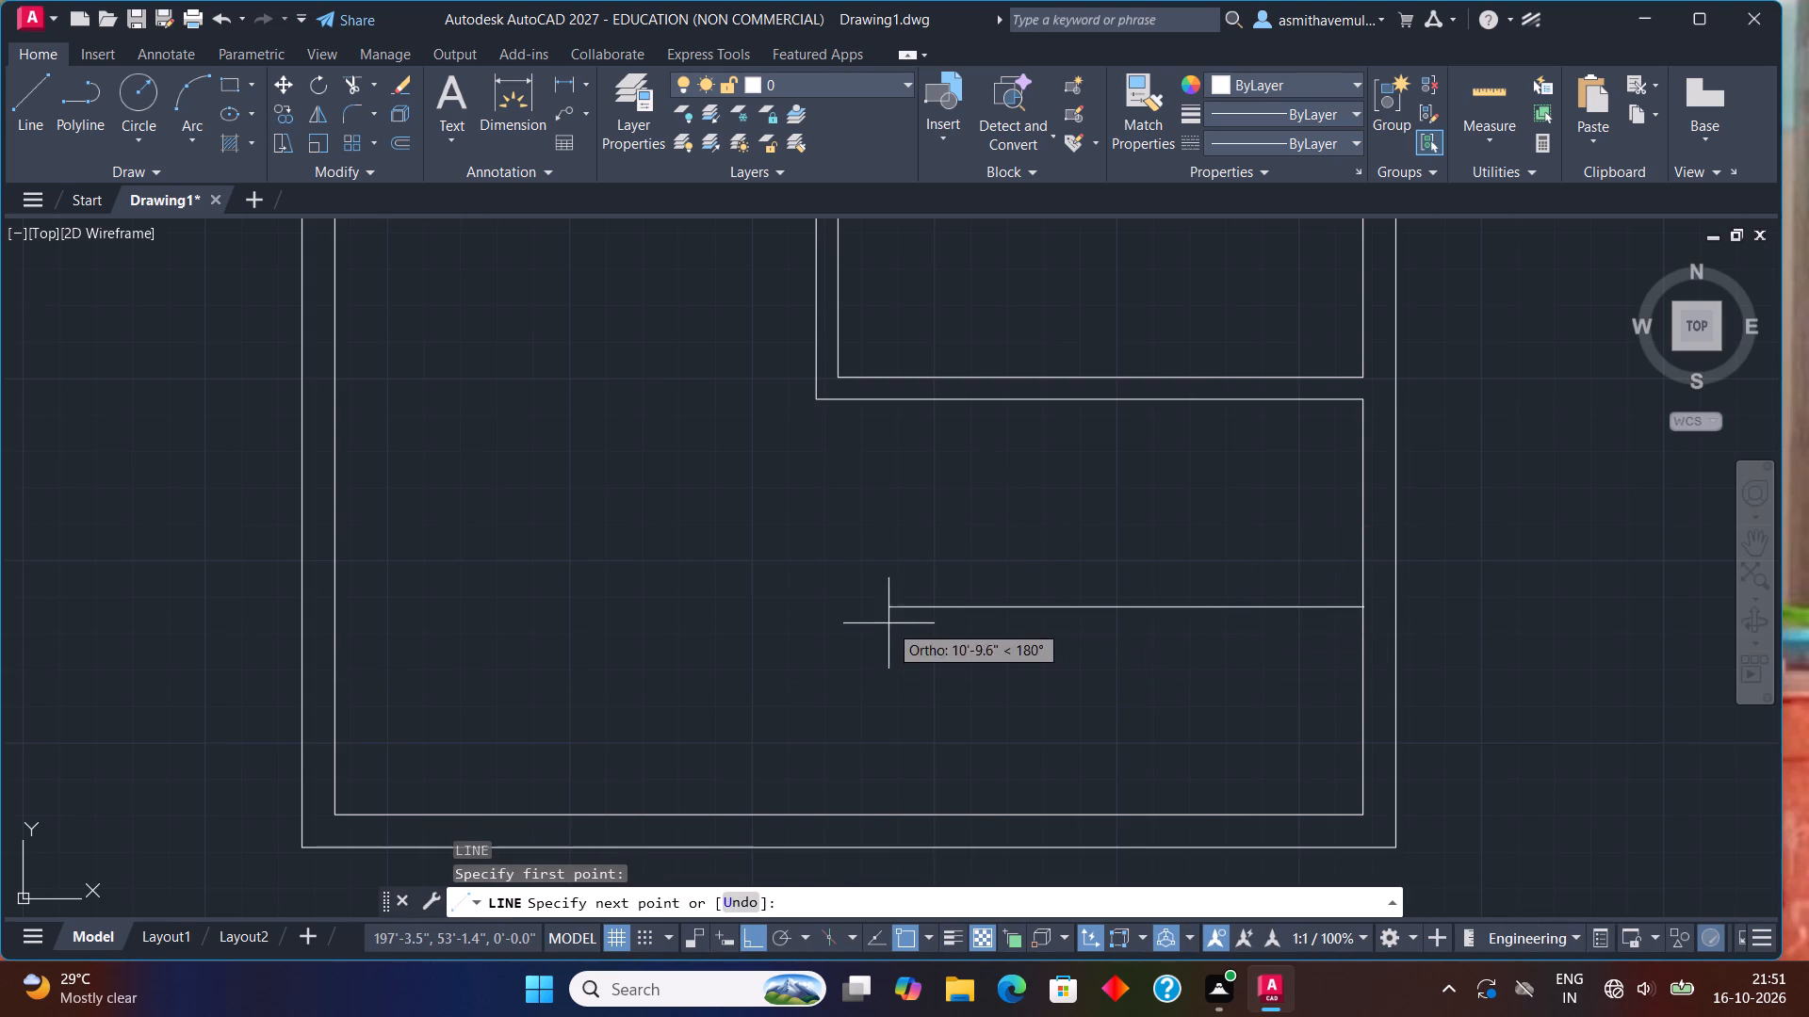
{"action": "left_click", "coordinate": [740, 606]}
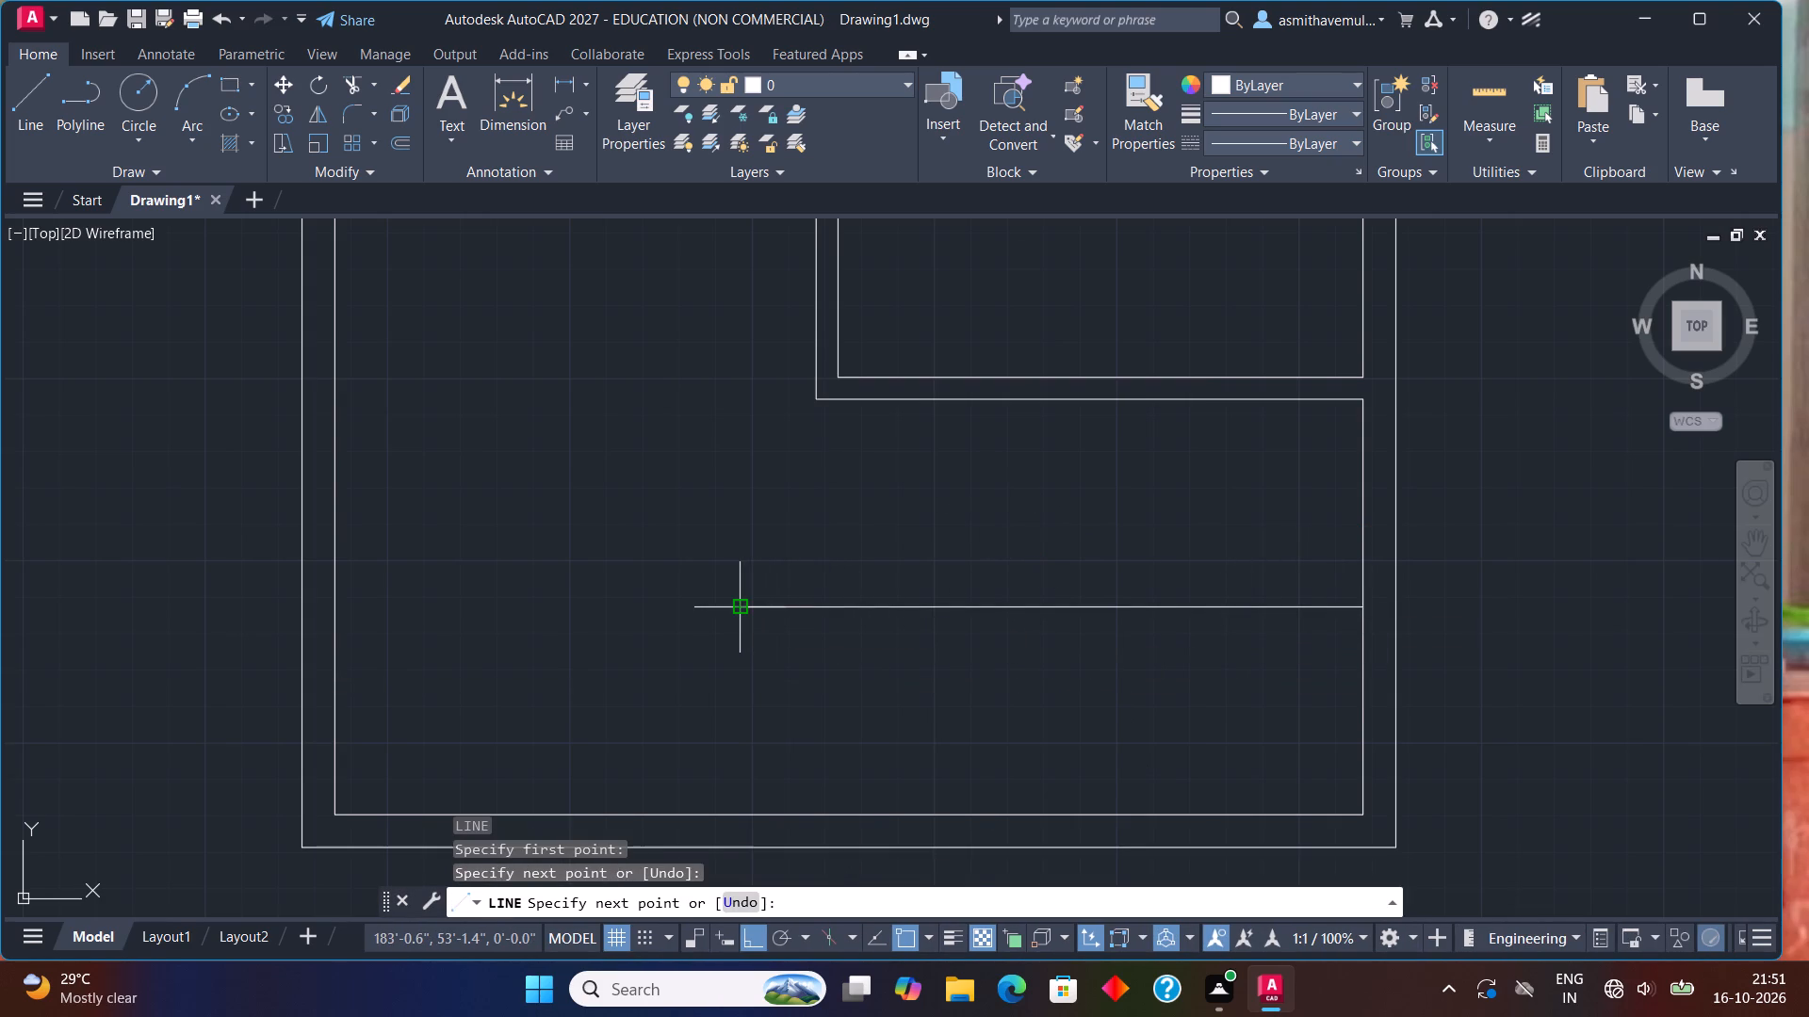
{"action": "key", "text": "Escape"}
Offset the southern room's east wall inner line 3' west to mark the stair landing edge.
{"action": "key", "text": "o"}
{"action": "key", "text": "Return"}
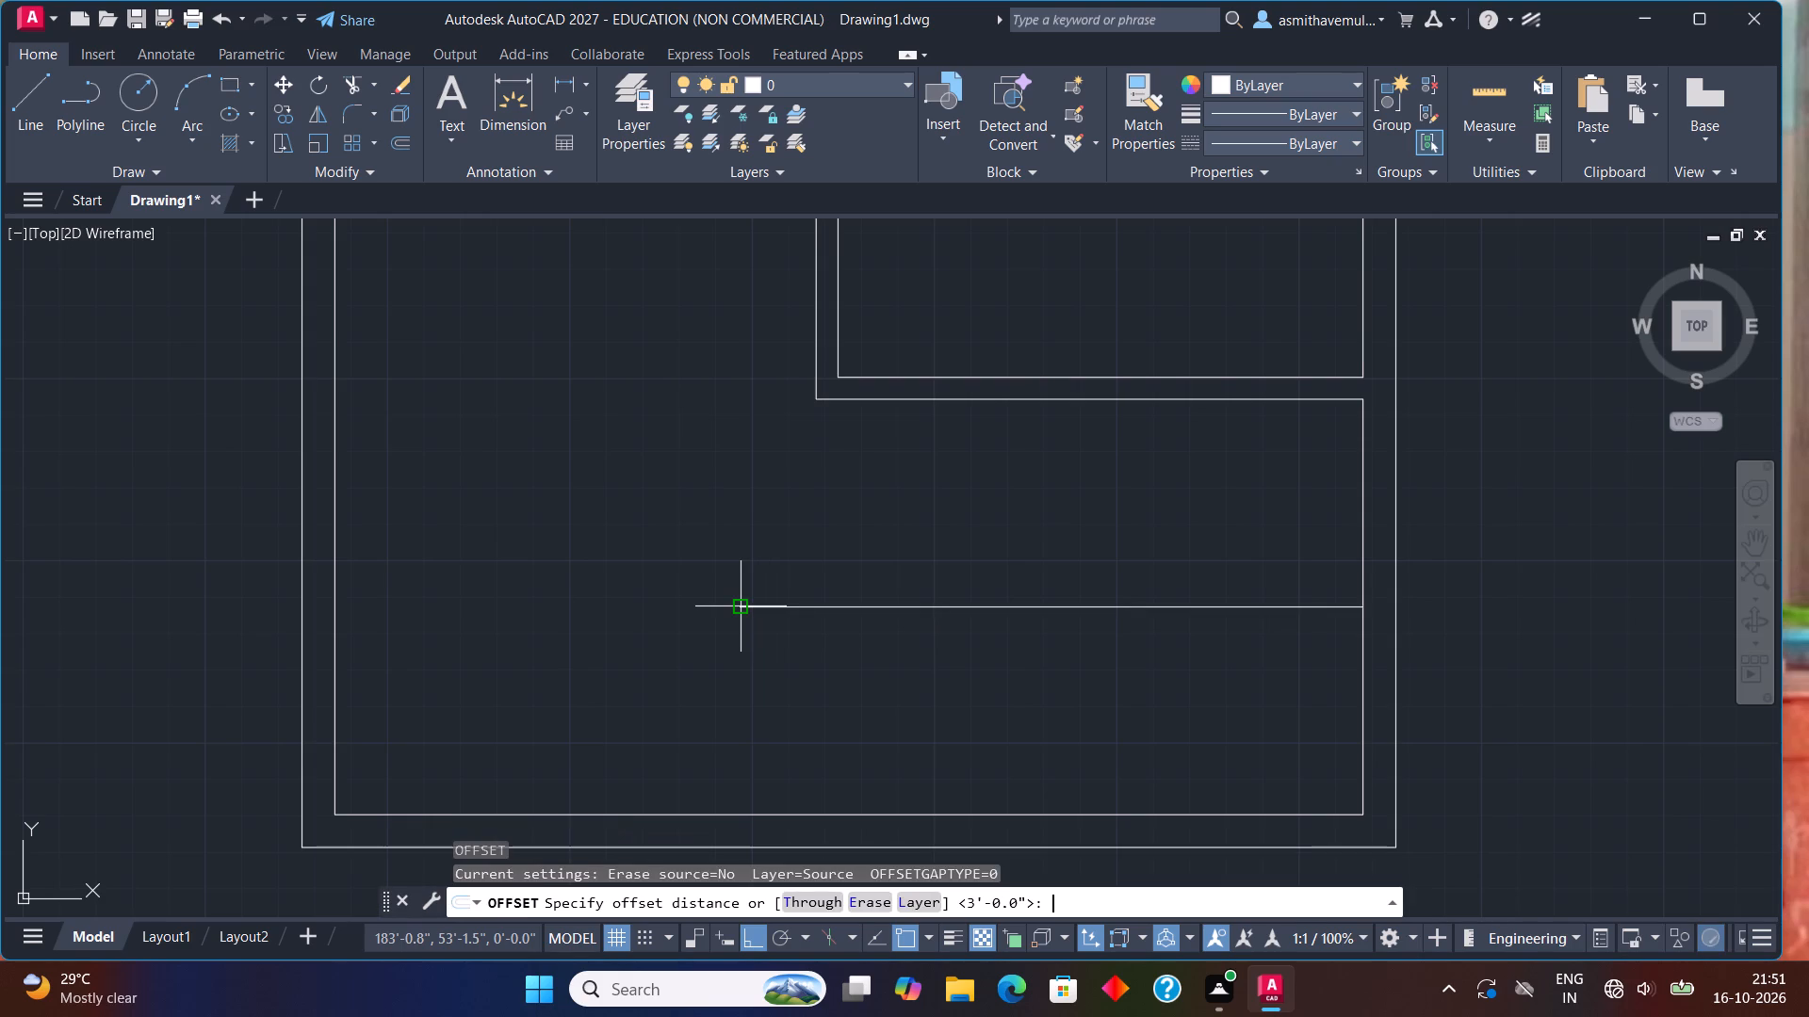
{"action": "key", "text": "3"}
{"action": "key", "text": "apostrophe"}
{"action": "key", "text": "Return"}
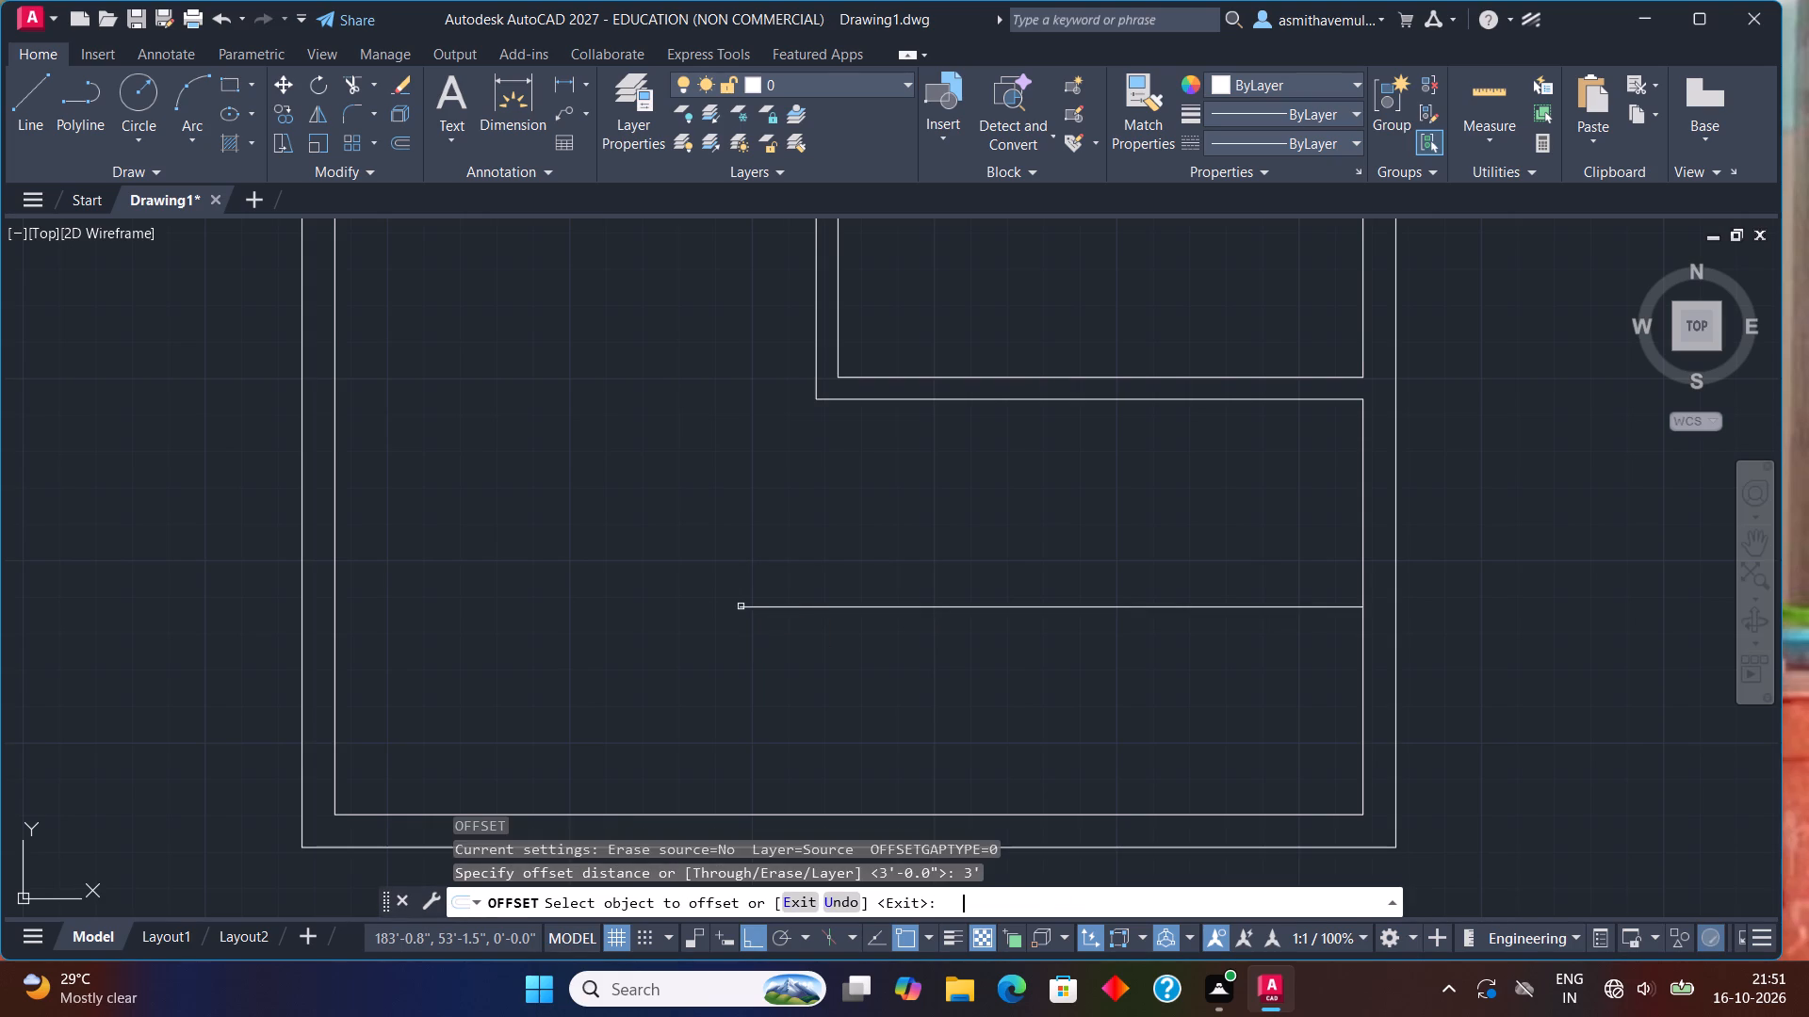
{"action": "left_click", "coordinate": [1363, 516]}
{"action": "left_click", "coordinate": [1206, 549]}
{"action": "key", "text": "Escape"}
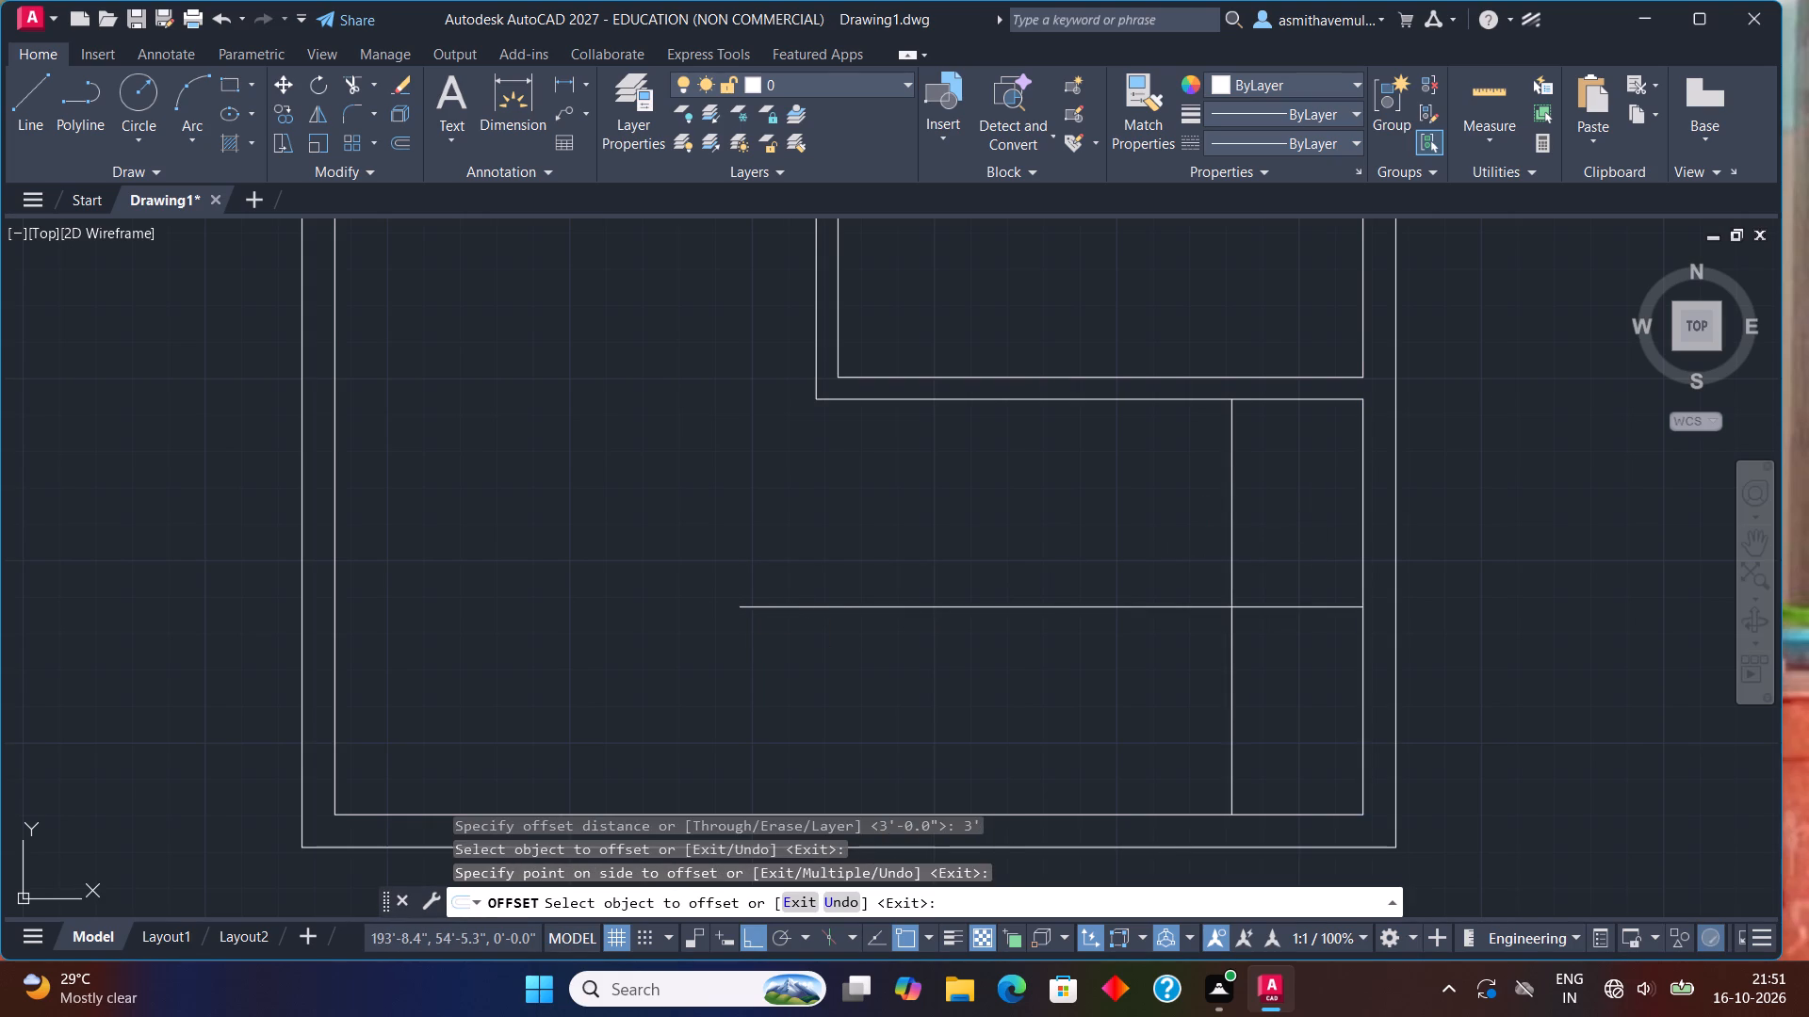
Offset the landing edge successively west at 11" spacing to create the first five stair tread lines.
{"action": "key", "text": "o"}
{"action": "key", "text": "Return"}
{"action": "type", "text": "11"}
{"action": "key", "text": "shift+quotedbl"}
{"action": "key", "text": "Return"}
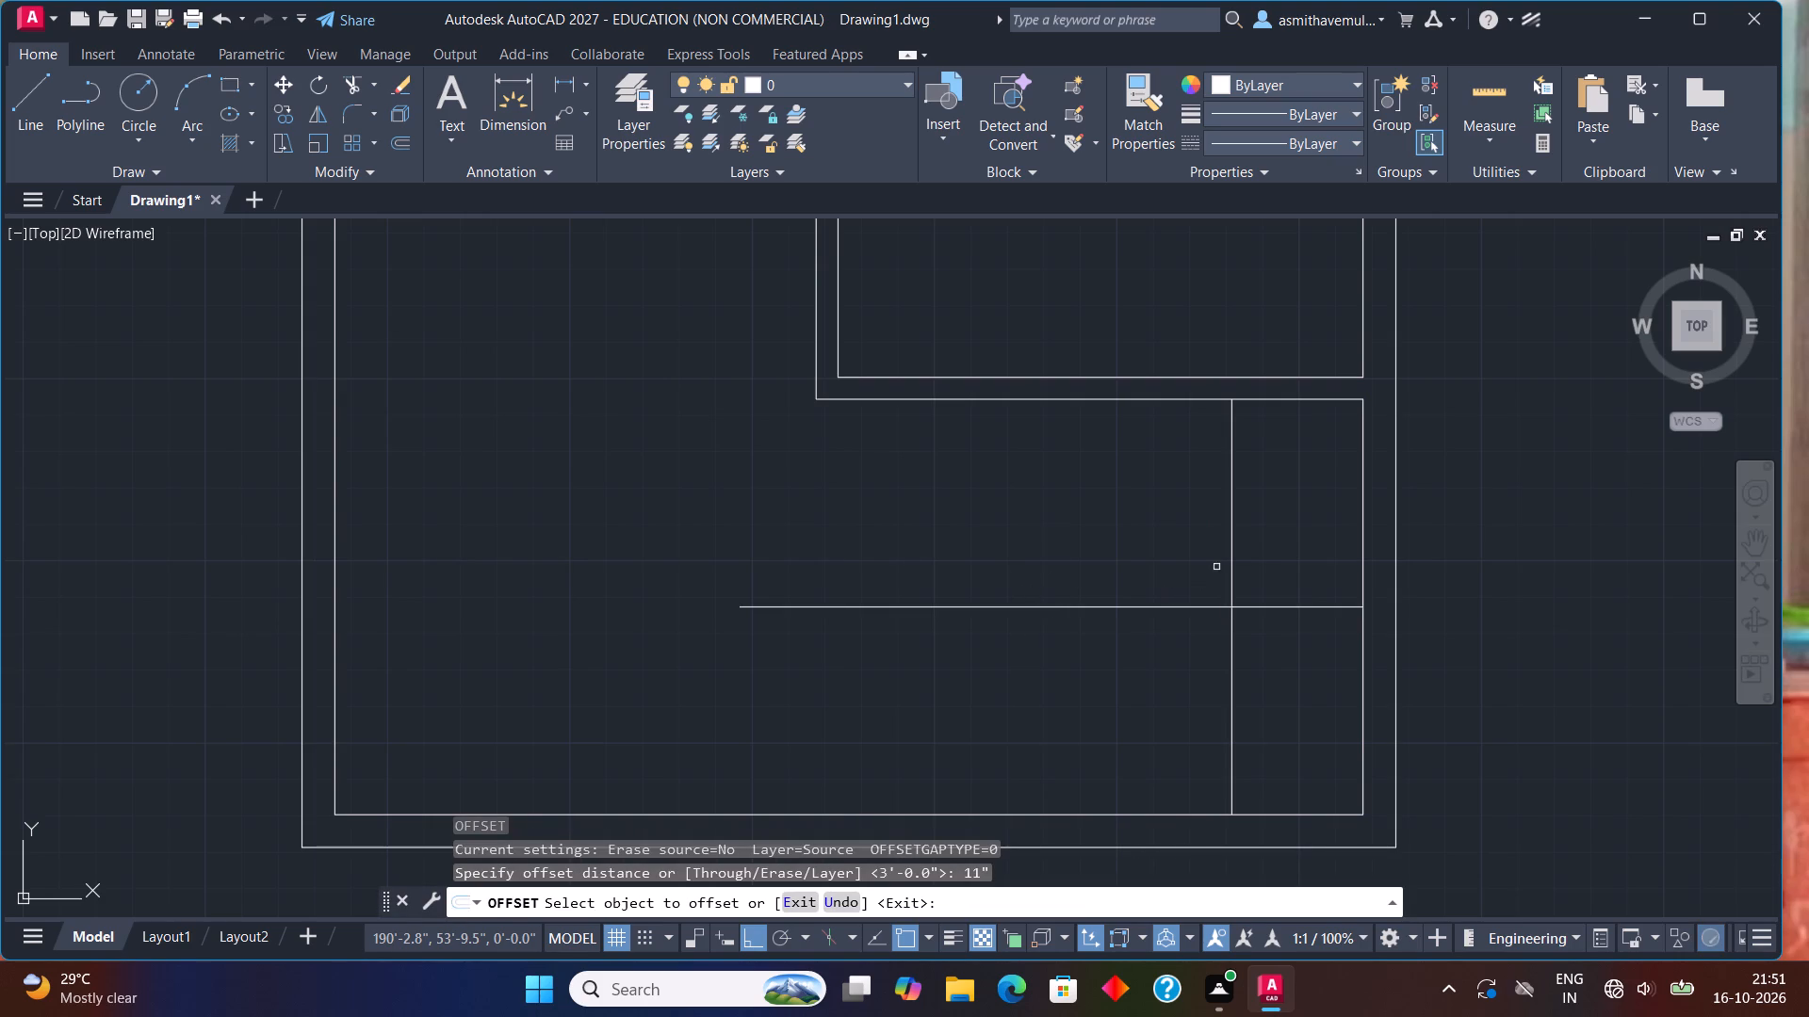
{"action": "left_click", "coordinate": [1230, 534]}
{"action": "left_click", "coordinate": [1213, 529]}
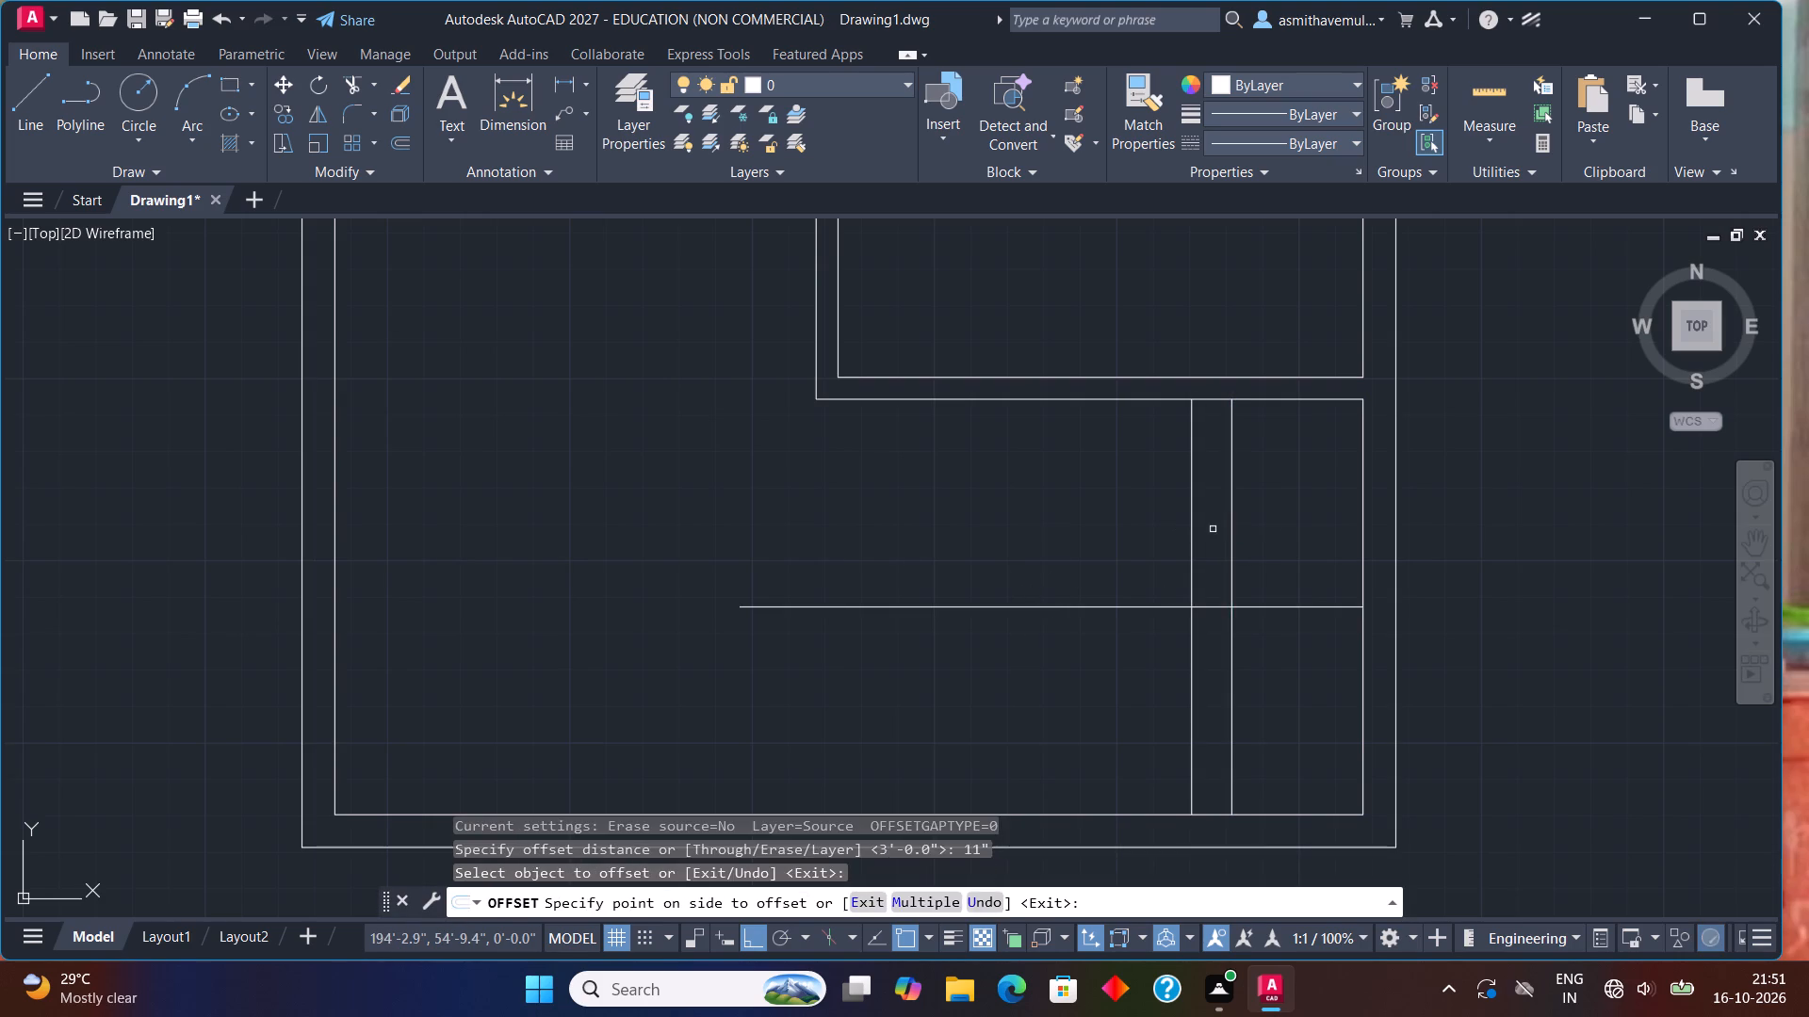
{"action": "left_click", "coordinate": [1182, 507]}
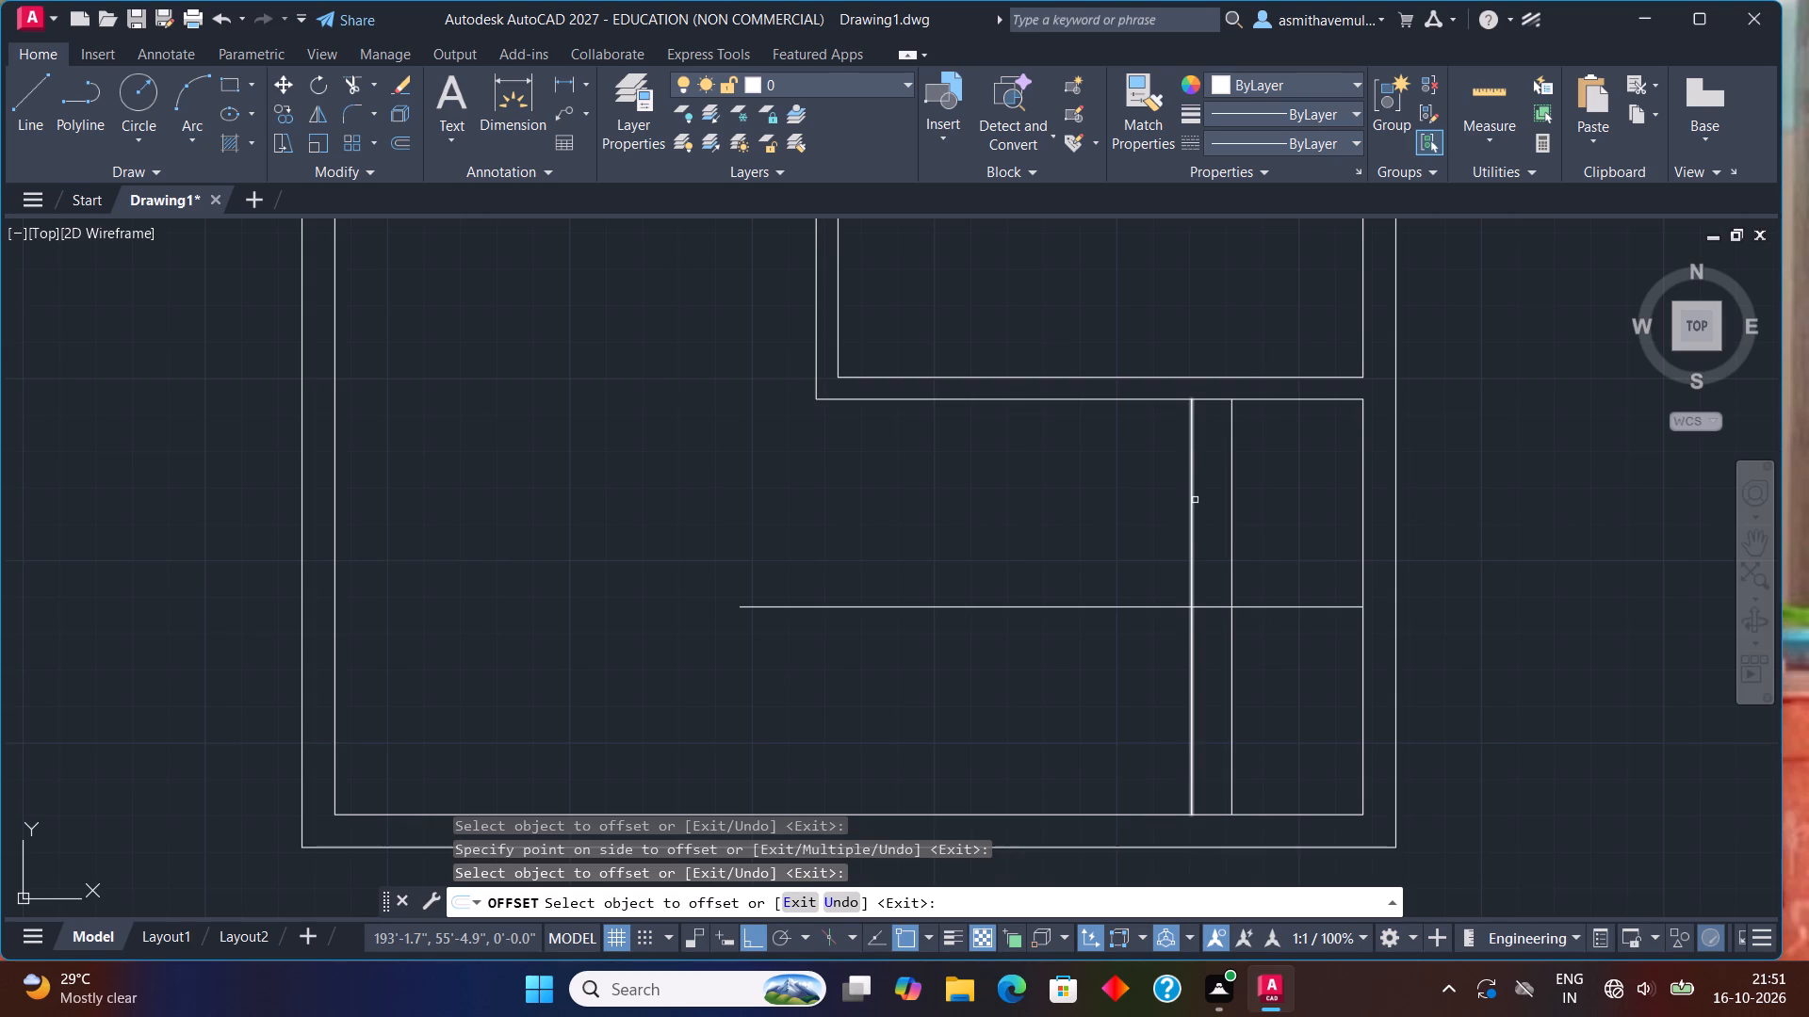
{"action": "left_click", "coordinate": [1195, 500]}
{"action": "left_click", "coordinate": [1141, 494]}
{"action": "left_click", "coordinate": [1154, 490]}
{"action": "left_click", "coordinate": [1112, 487]}
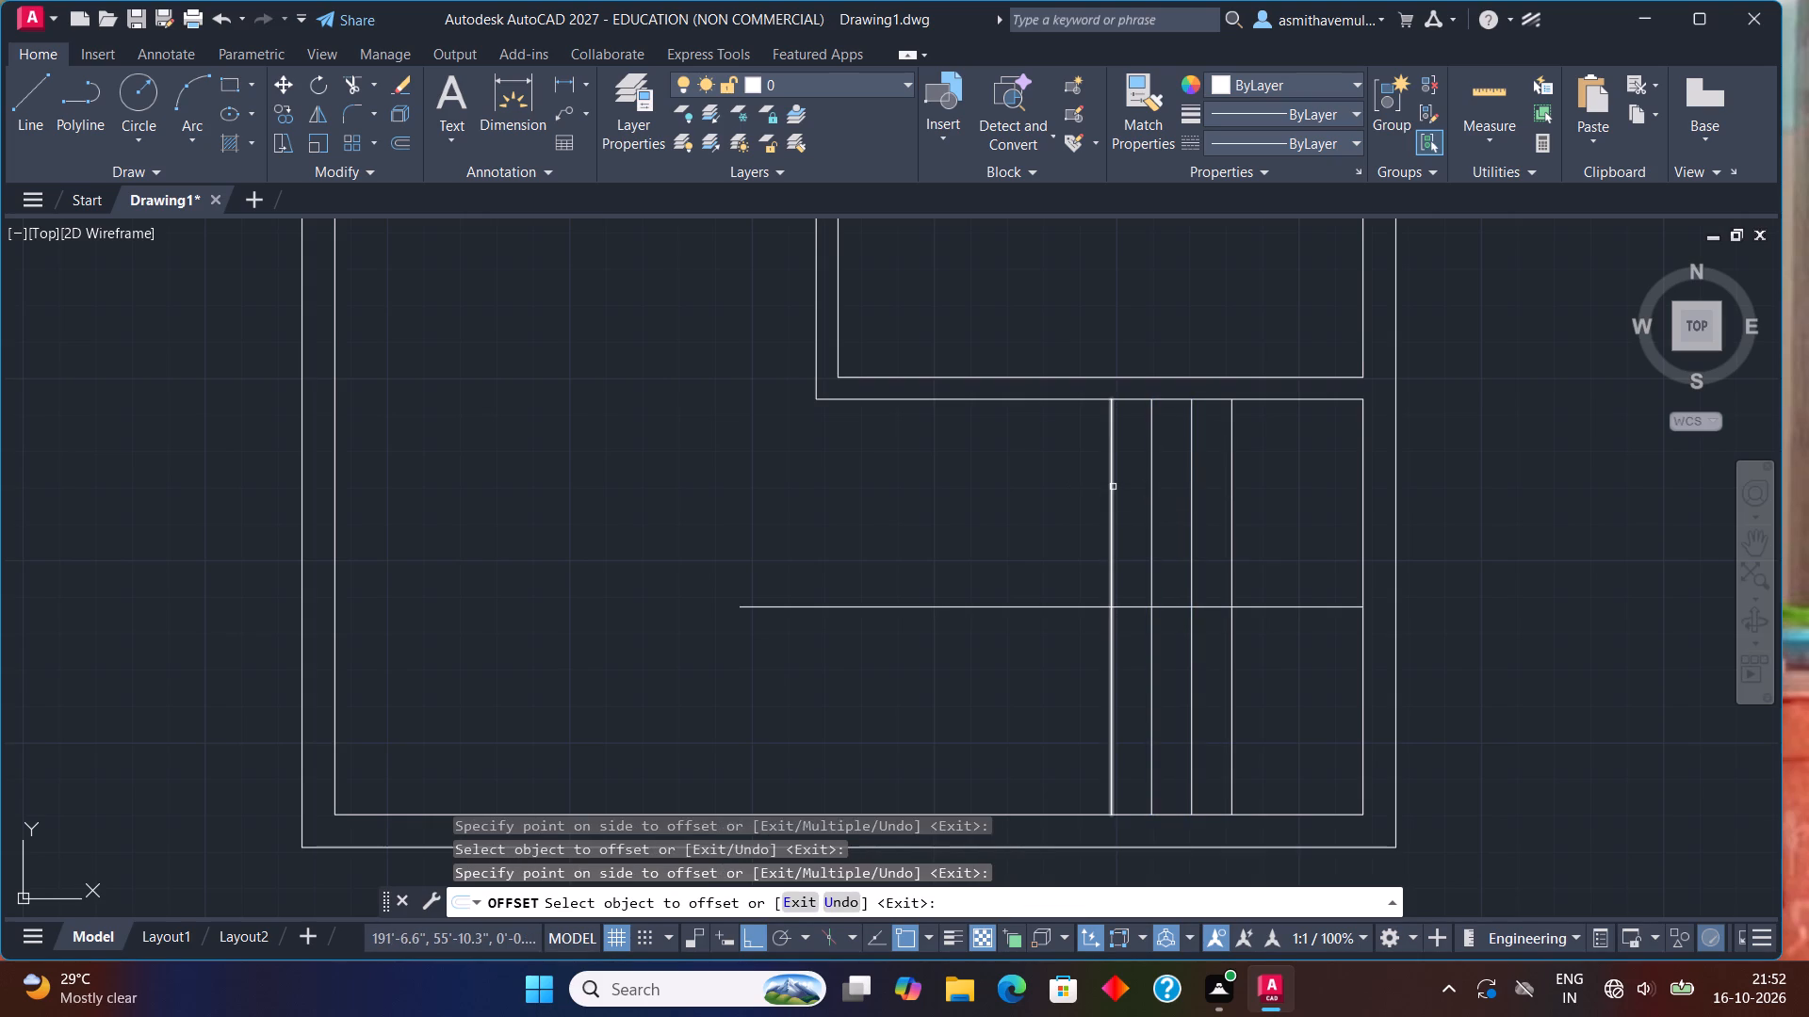
{"action": "left_click", "coordinate": [1113, 487]}
{"action": "left_click", "coordinate": [1064, 484]}
{"action": "left_click", "coordinate": [1073, 481]}
{"action": "left_click", "coordinate": [1043, 480]}
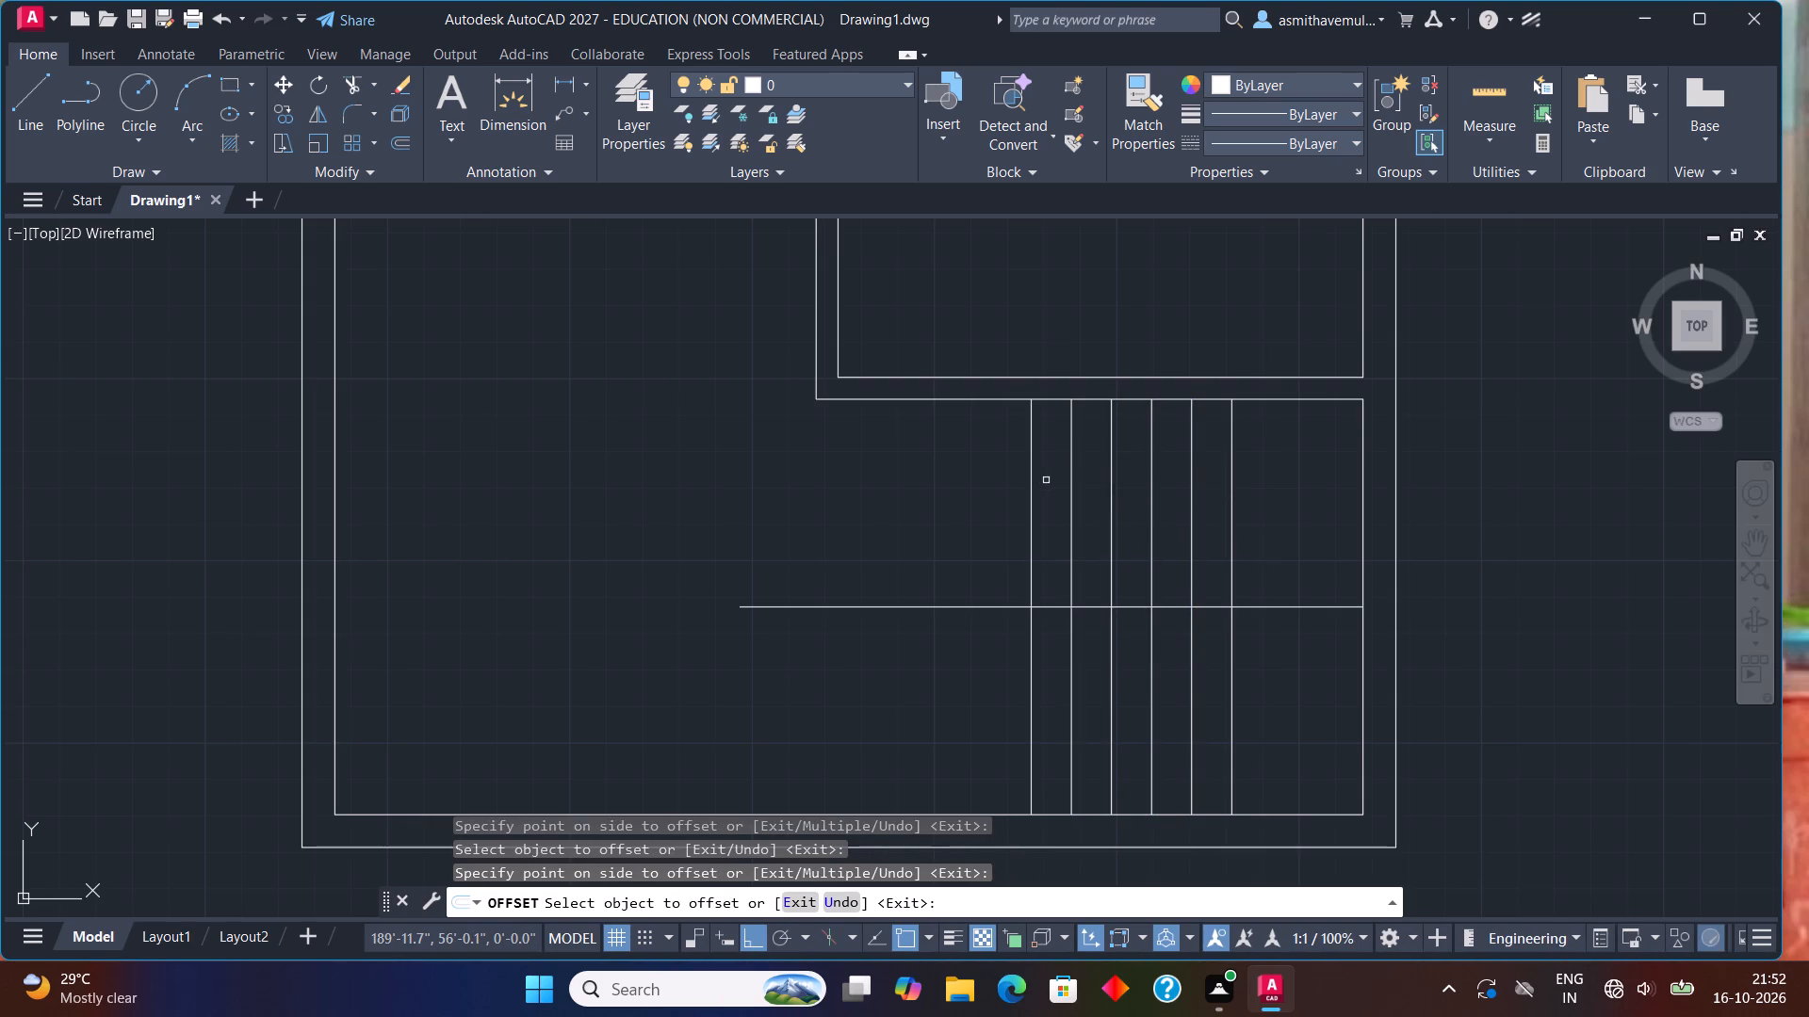
Continue offsetting the westernmost tread line west at 11" spacing to add five more tread lines.
{"action": "left_click", "coordinate": [1028, 473]}
{"action": "left_click", "coordinate": [1016, 476]}
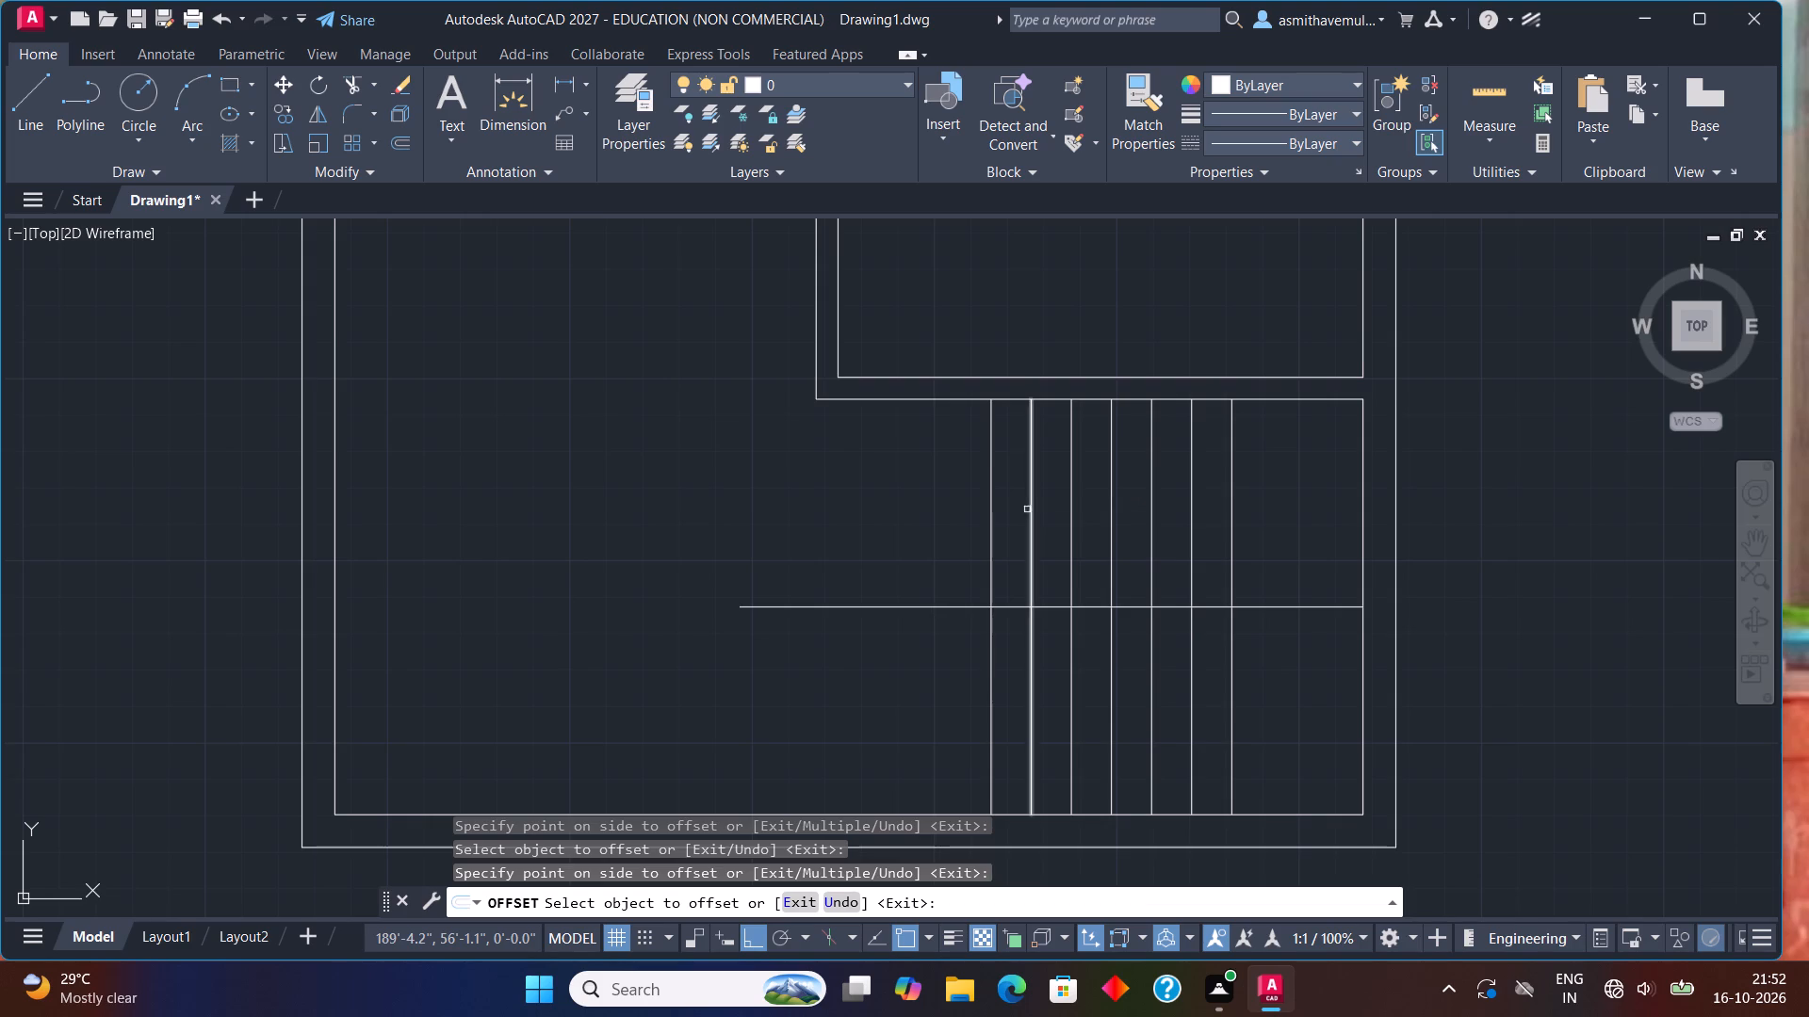
{"action": "left_click", "coordinate": [986, 508]}
{"action": "left_click", "coordinate": [900, 508]}
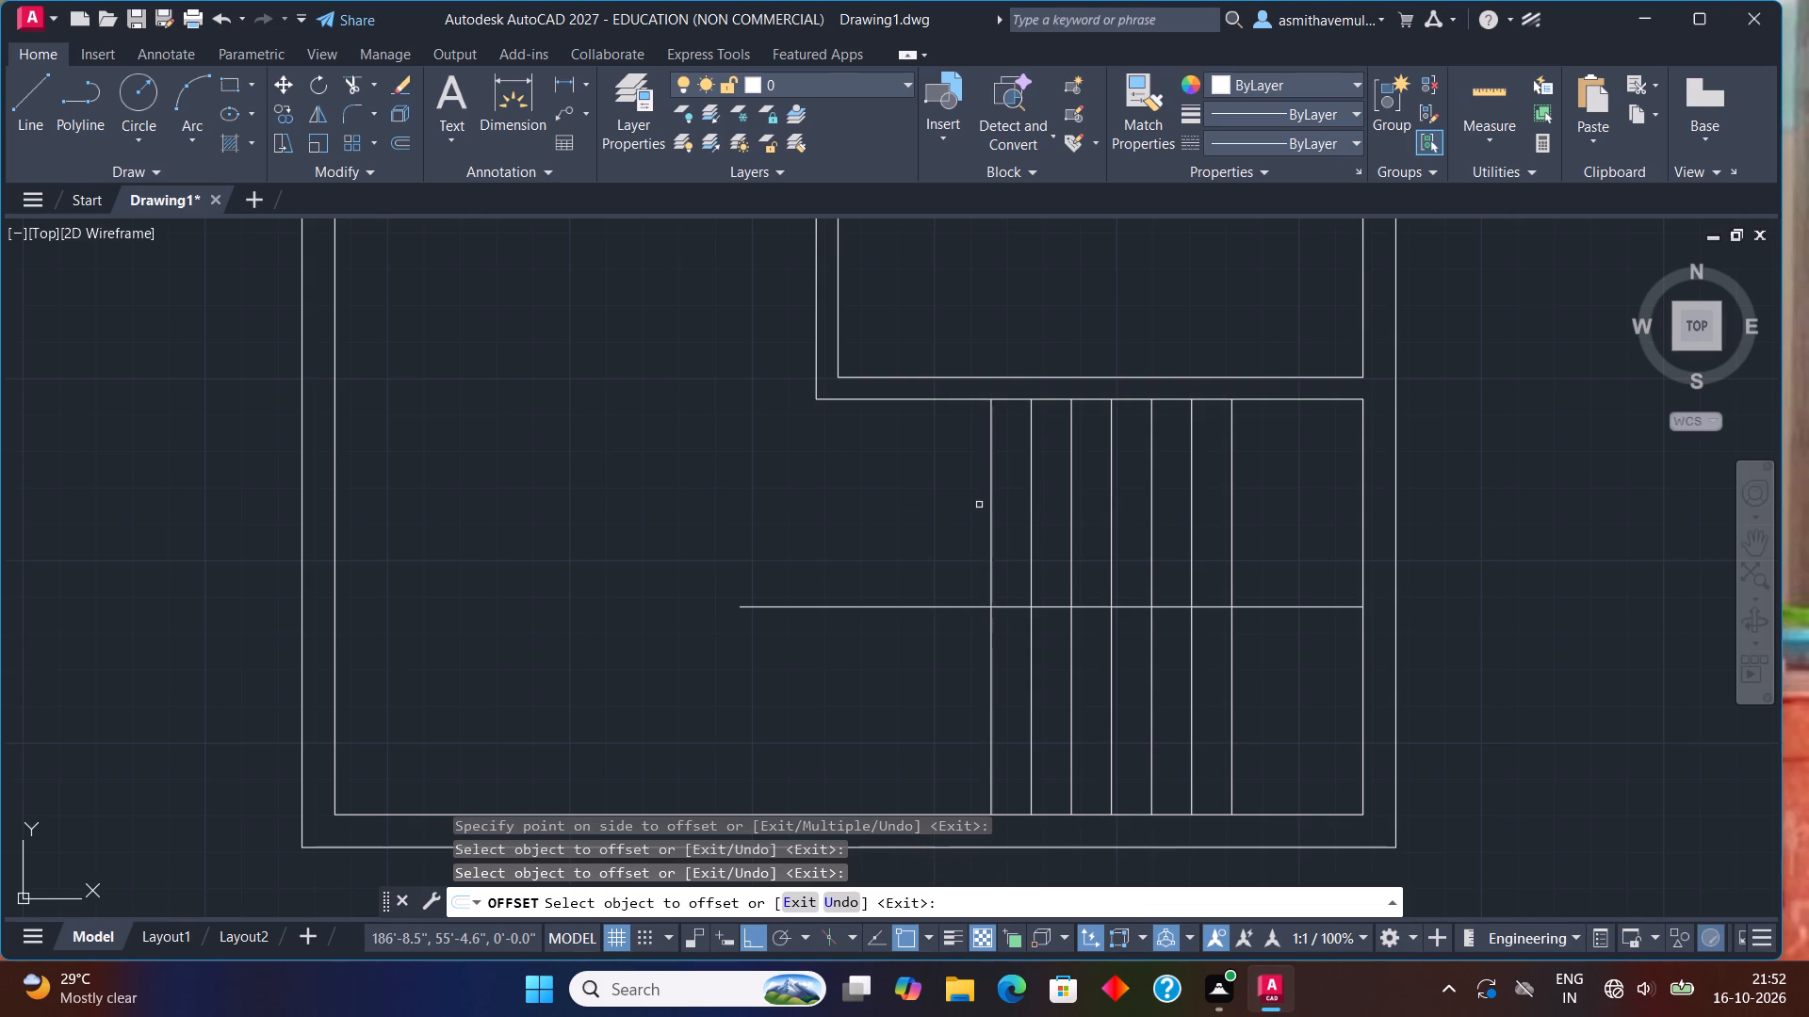
{"action": "left_click", "coordinate": [992, 502]}
{"action": "left_click", "coordinate": [977, 500]}
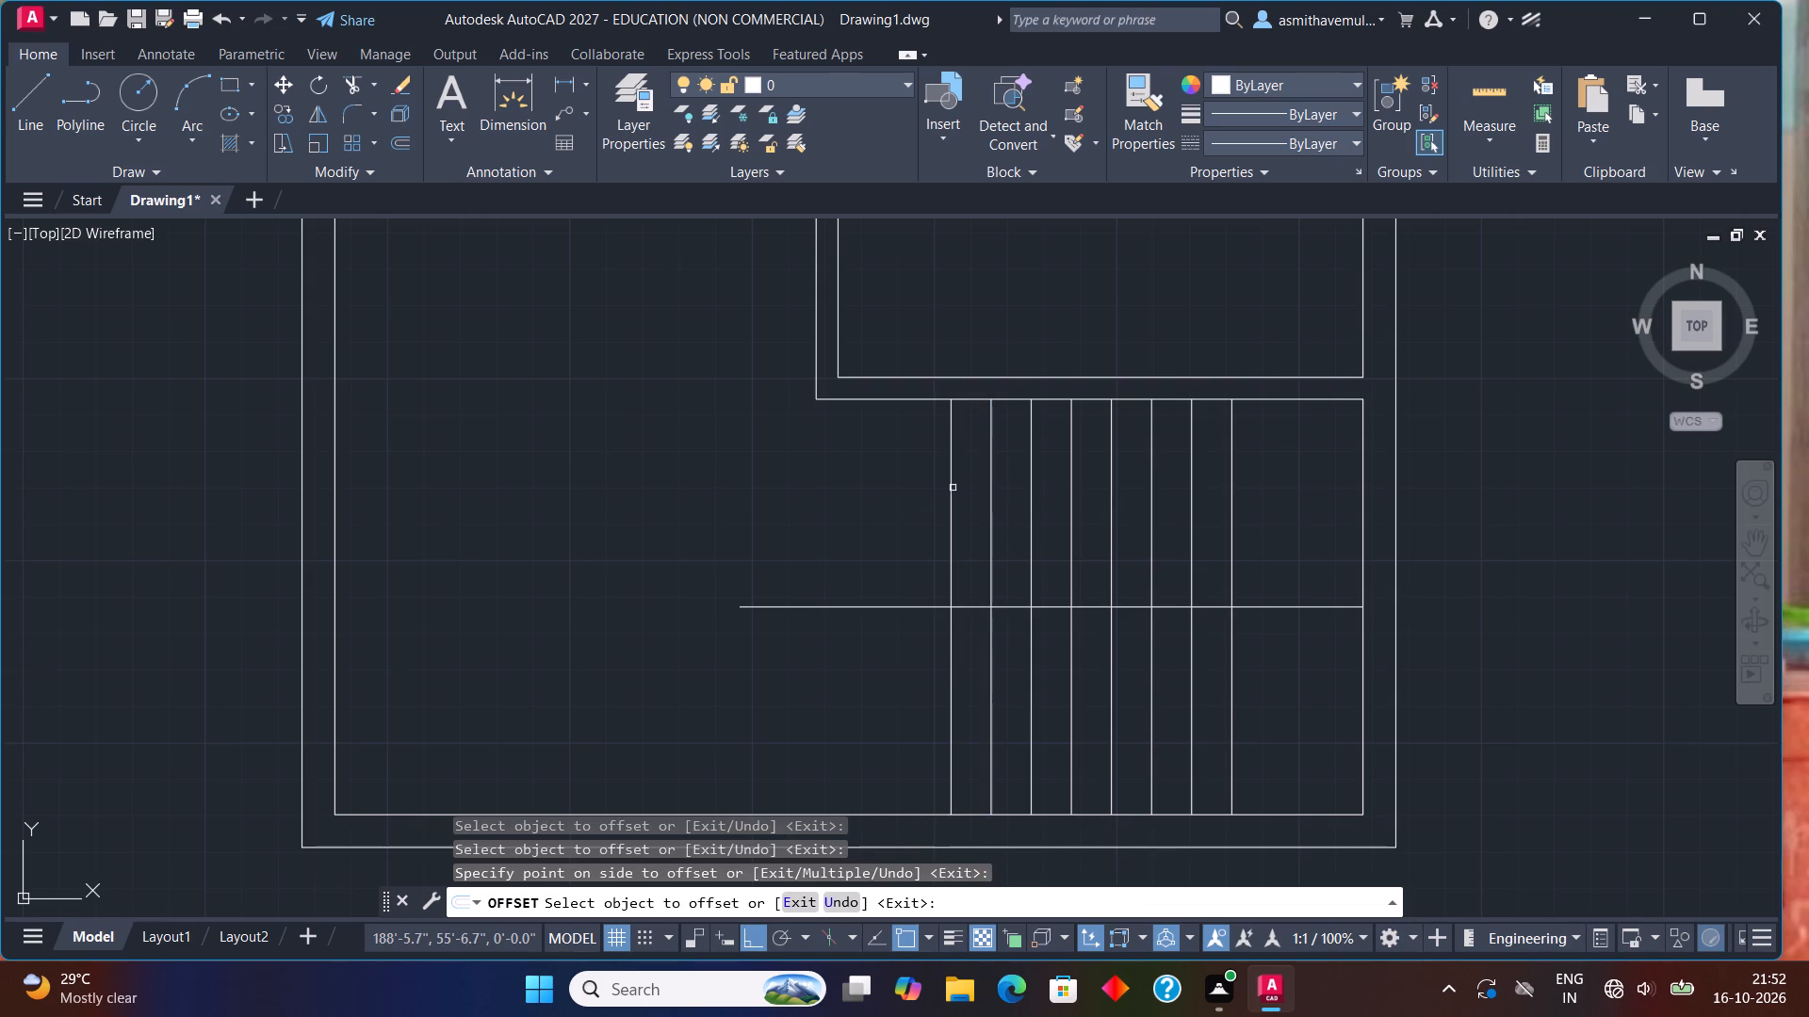
{"action": "left_click", "coordinate": [946, 486]}
{"action": "left_click", "coordinate": [895, 486]}
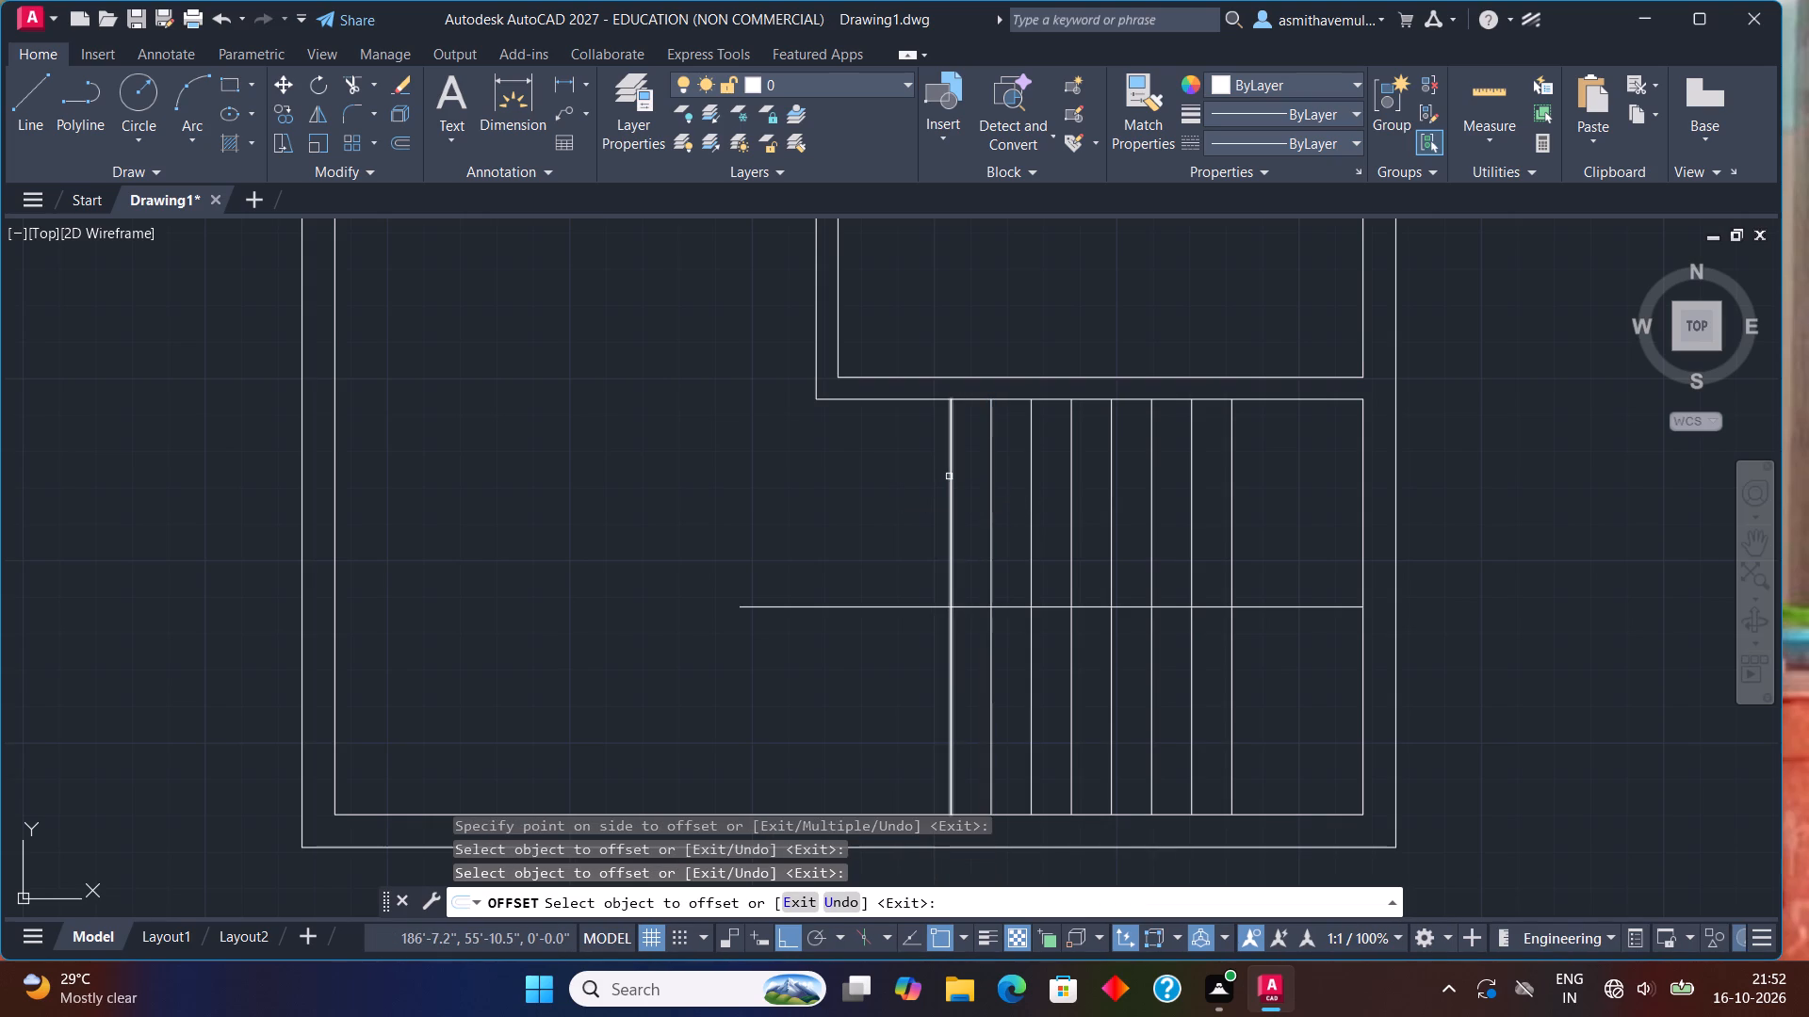
{"action": "left_click", "coordinate": [951, 476]}
{"action": "left_click", "coordinate": [949, 474]}
{"action": "left_click", "coordinate": [920, 473]}
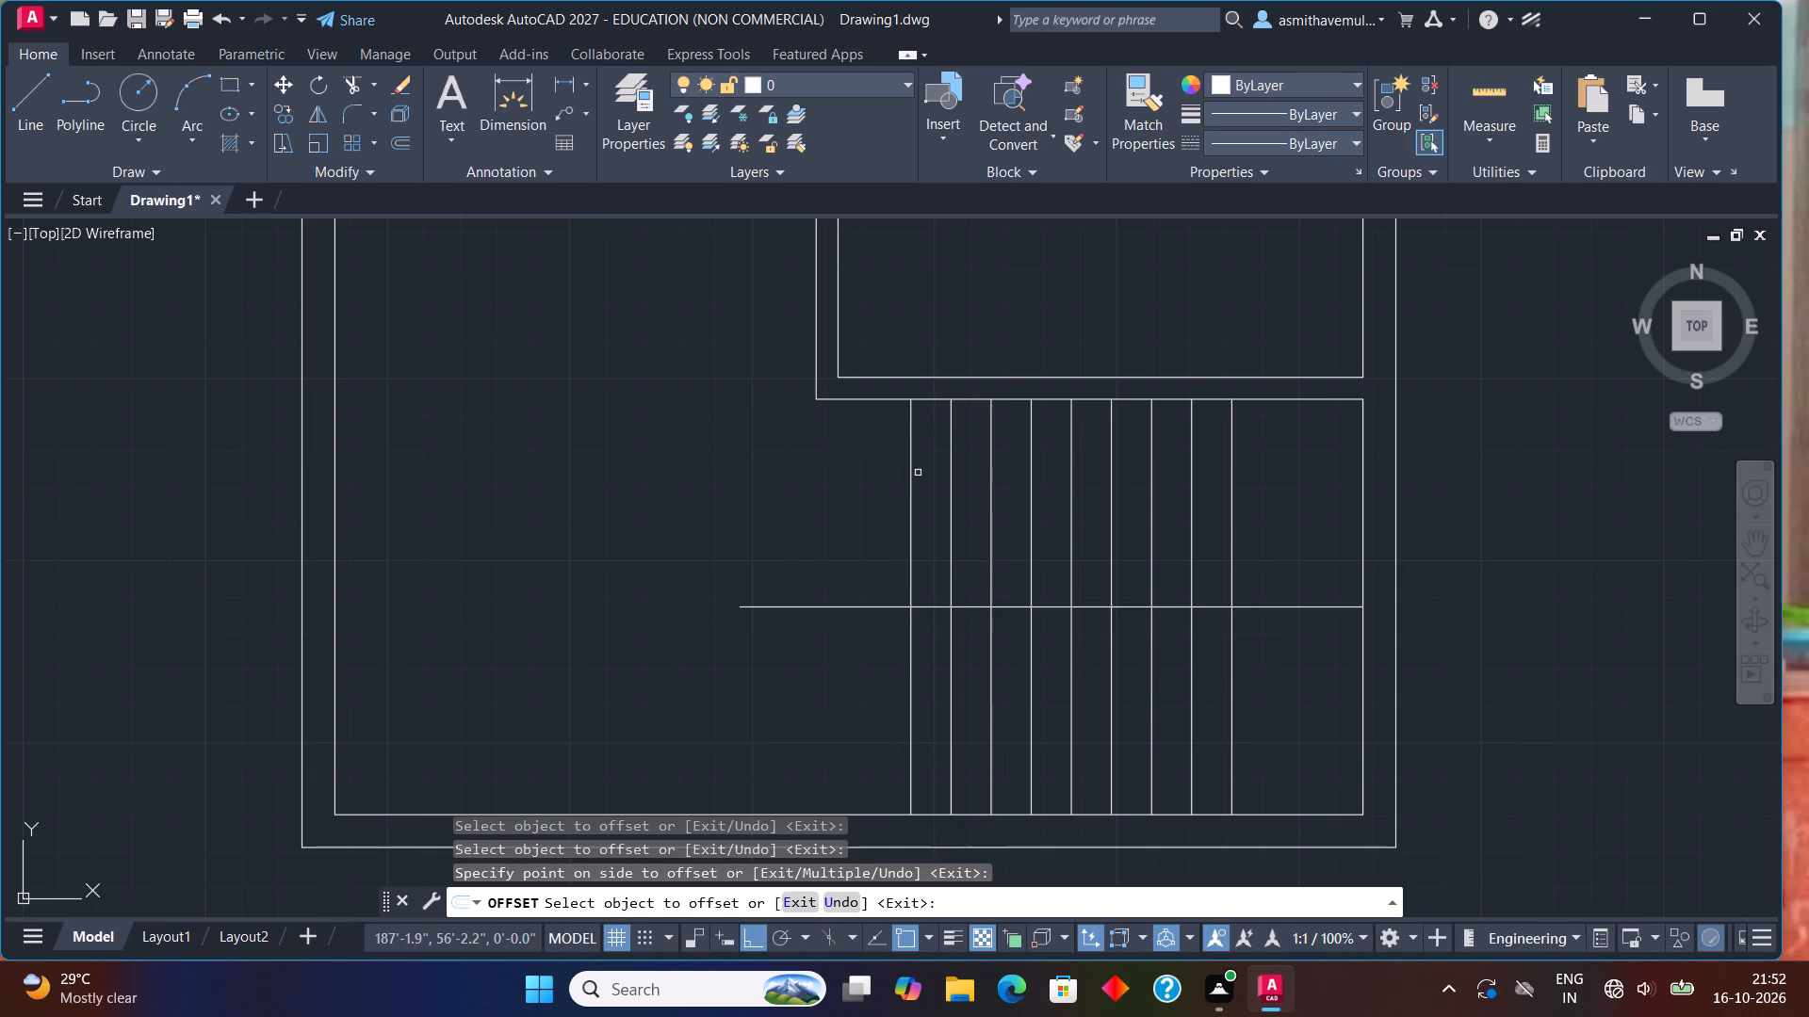
{"action": "left_click", "coordinate": [914, 472]}
{"action": "left_click", "coordinate": [872, 471]}
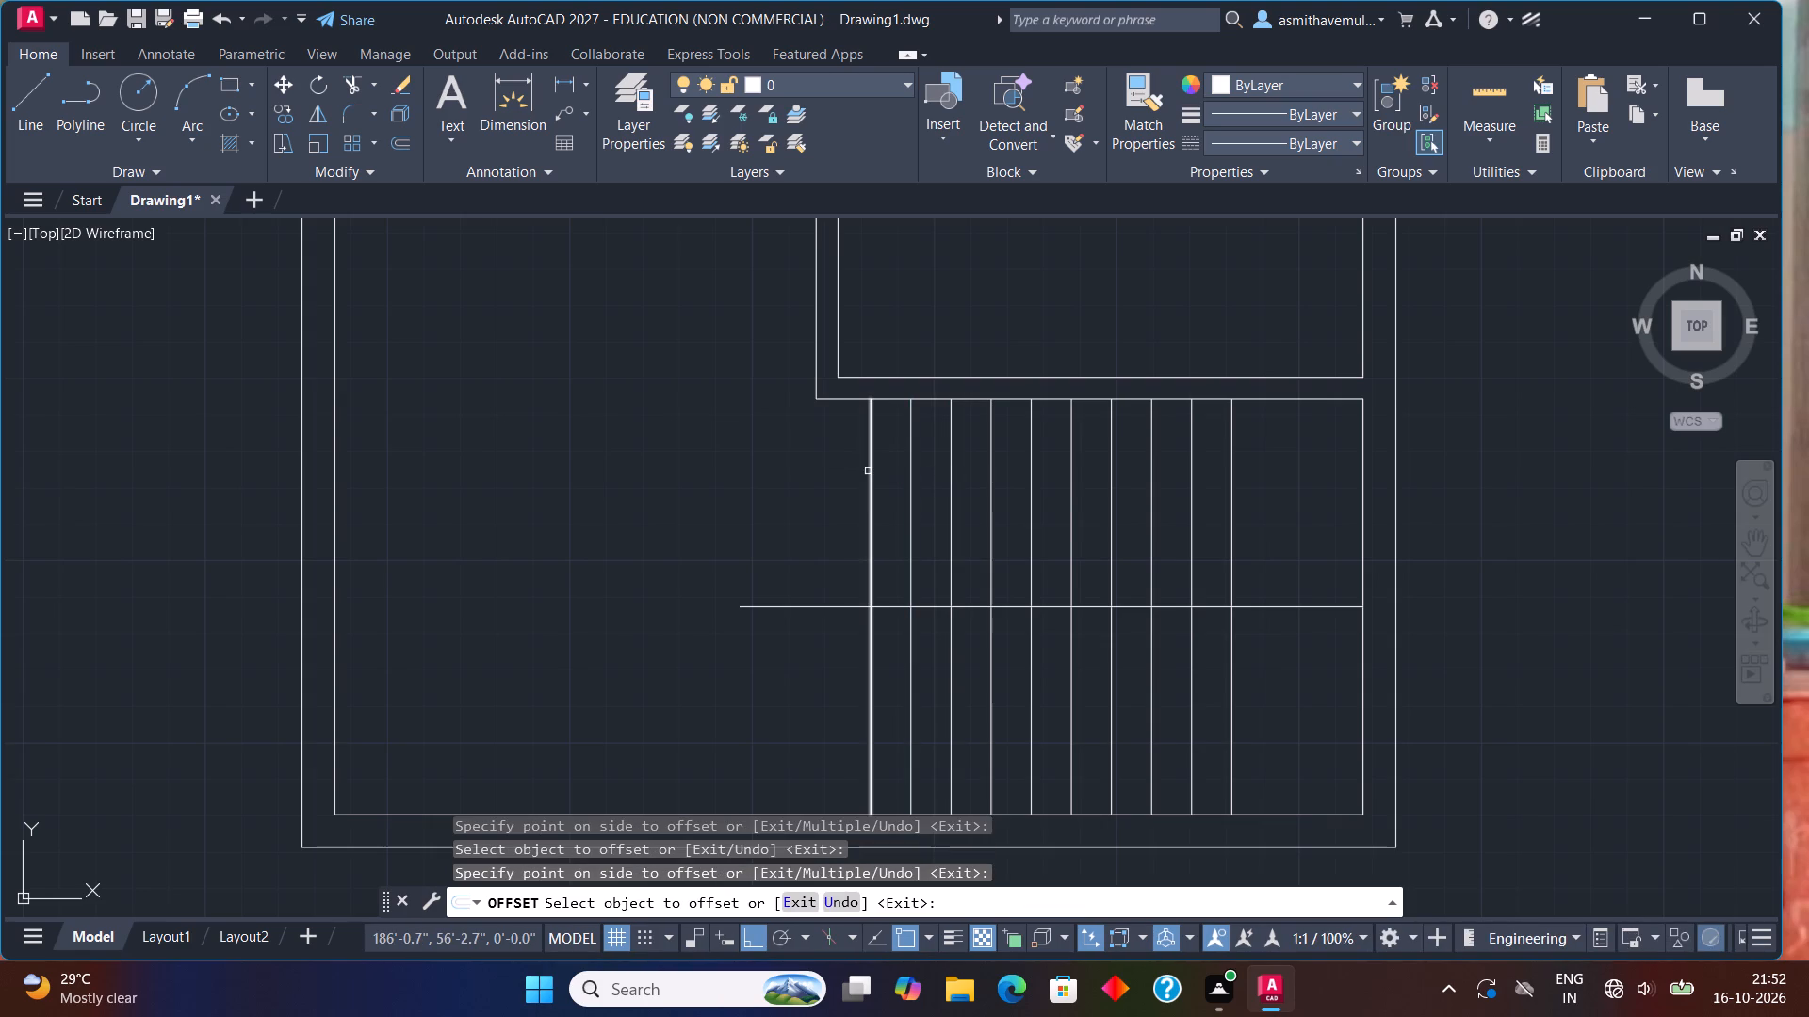
{"action": "left_click", "coordinate": [868, 471]}
{"action": "left_click", "coordinate": [839, 472]}
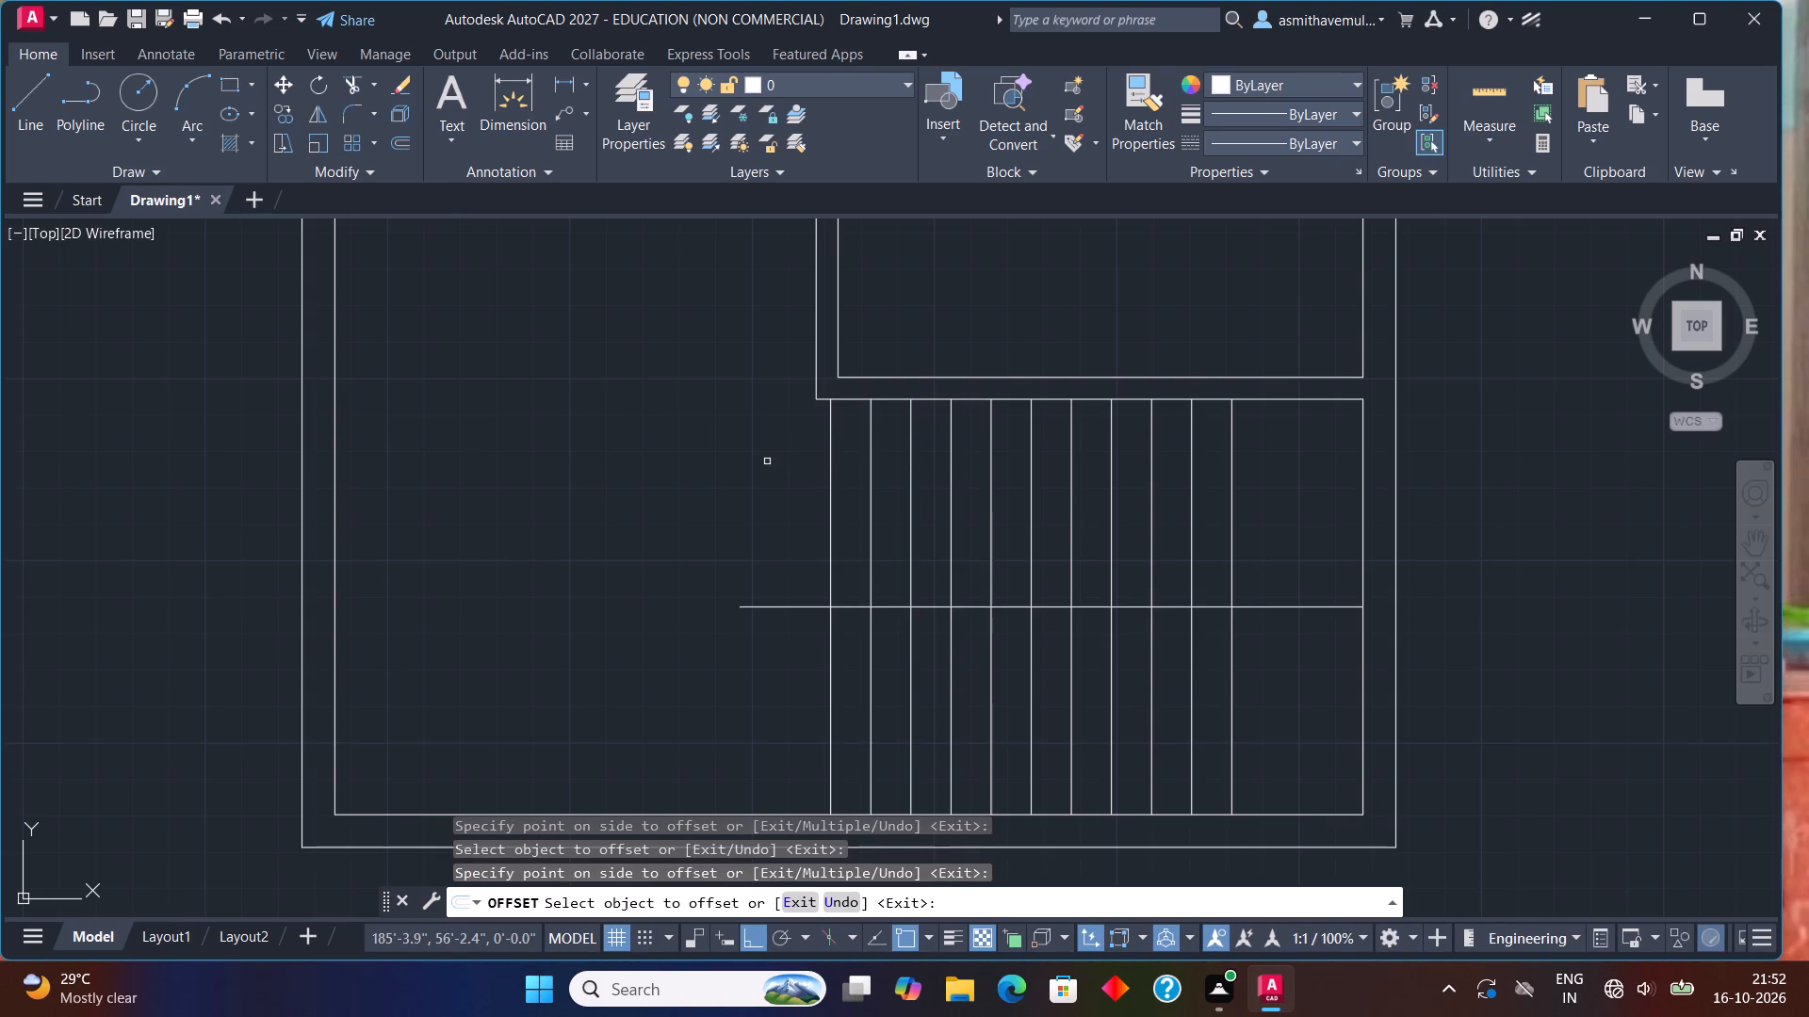
{"action": "key", "text": "Escape"}
Trim the stair's horizontal dividing line where it extends west past the last tread line.
{"action": "type", "text": "TRIM"}
{"action": "key", "text": "Return"}
{"action": "left_click_drag", "start_coordinate": [770, 499], "coordinate": [761, 654]}
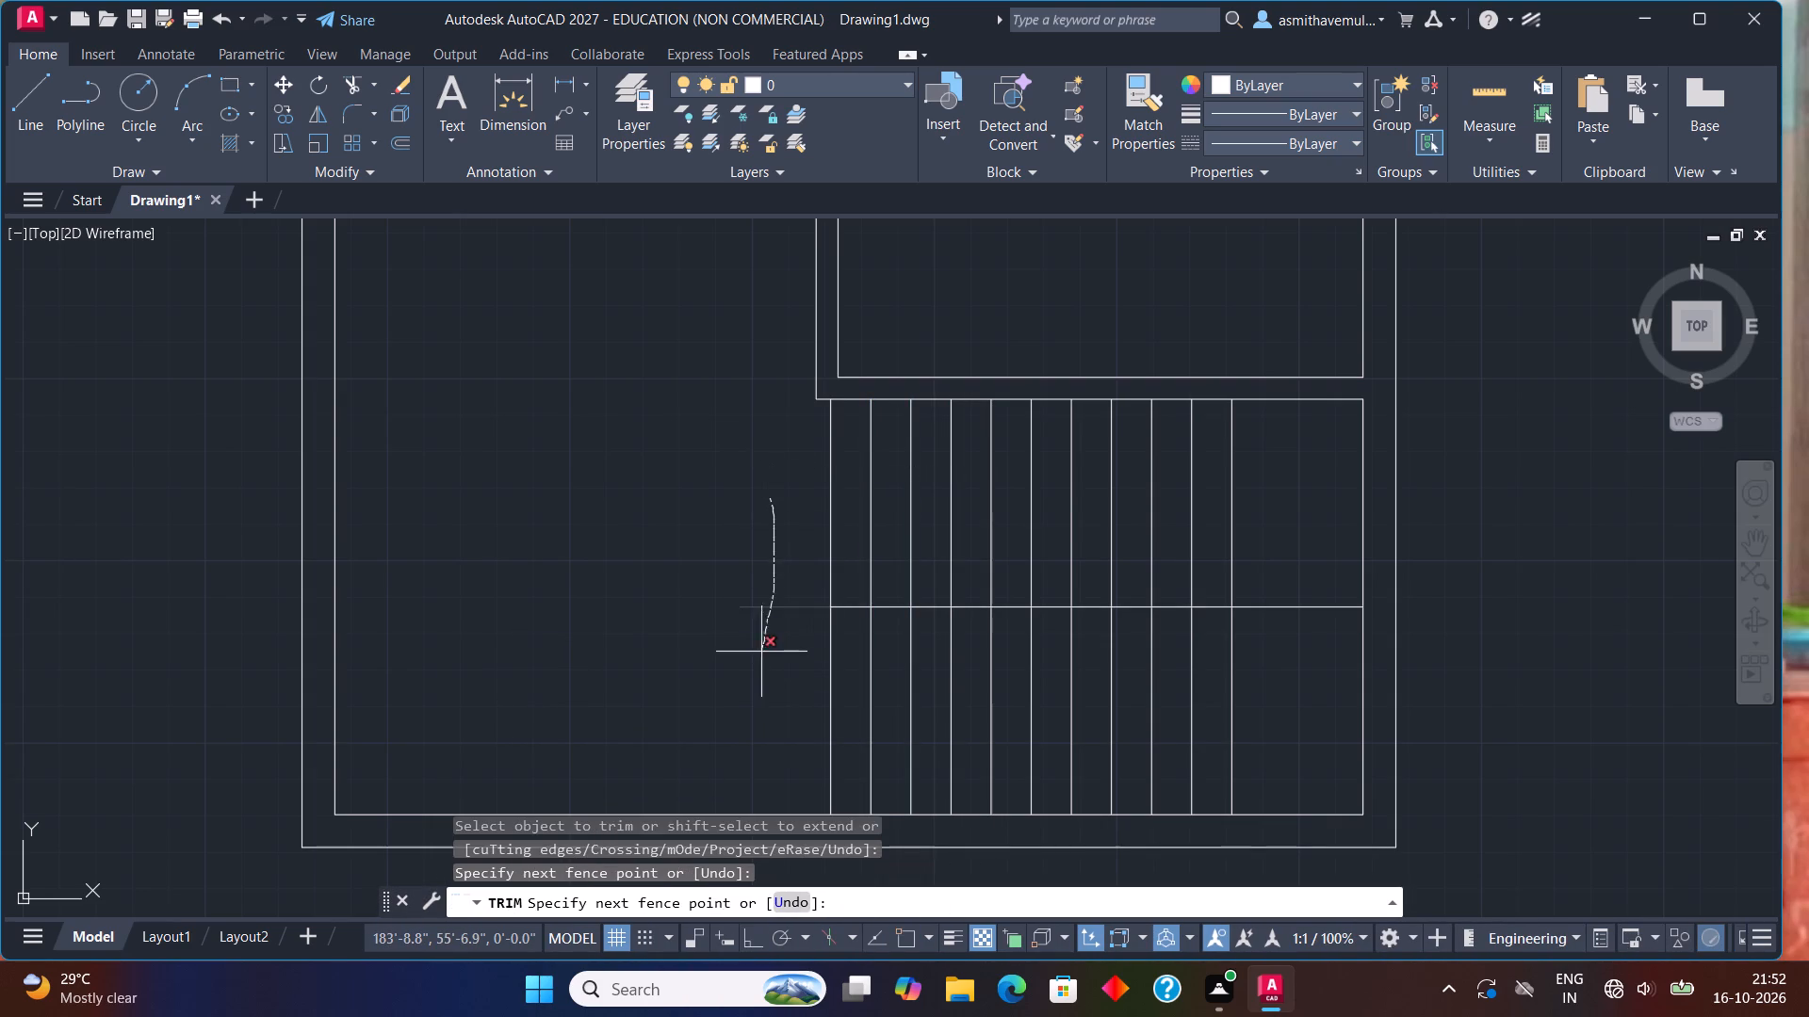
{"action": "left_click_drag", "start_coordinate": [761, 654], "coordinate": [760, 662]}
{"action": "key", "text": "Escape"}
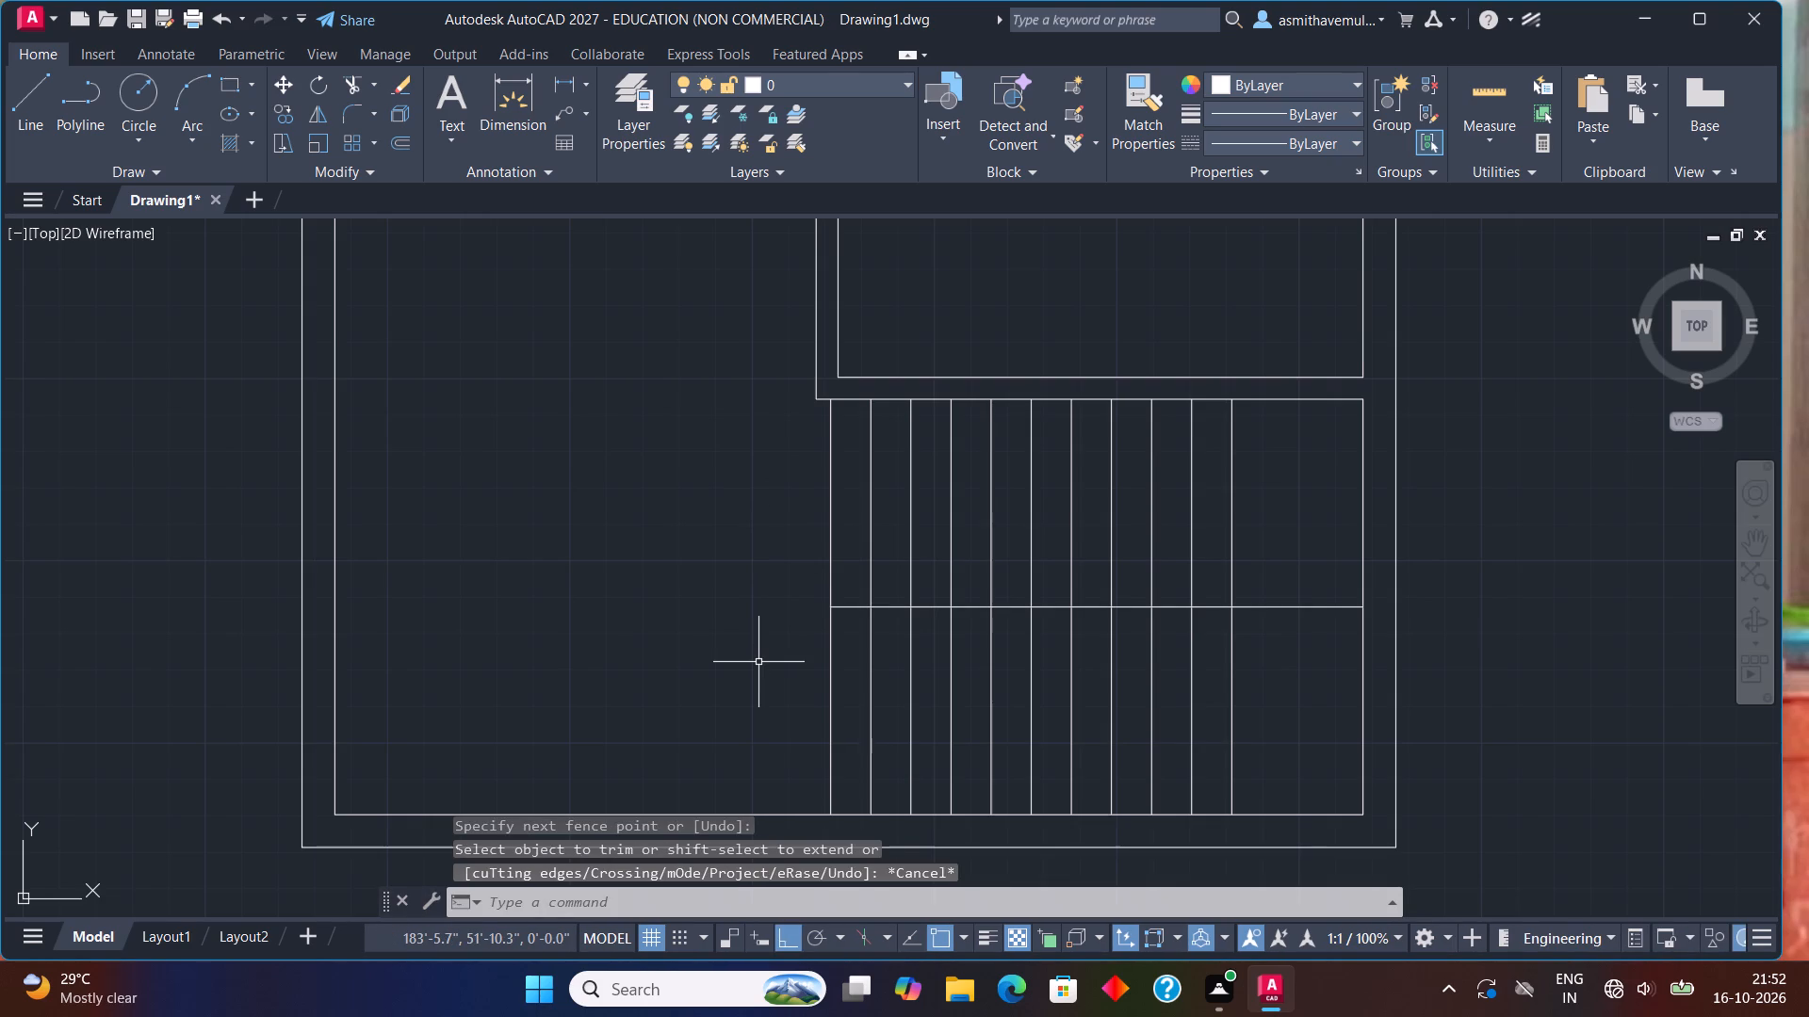
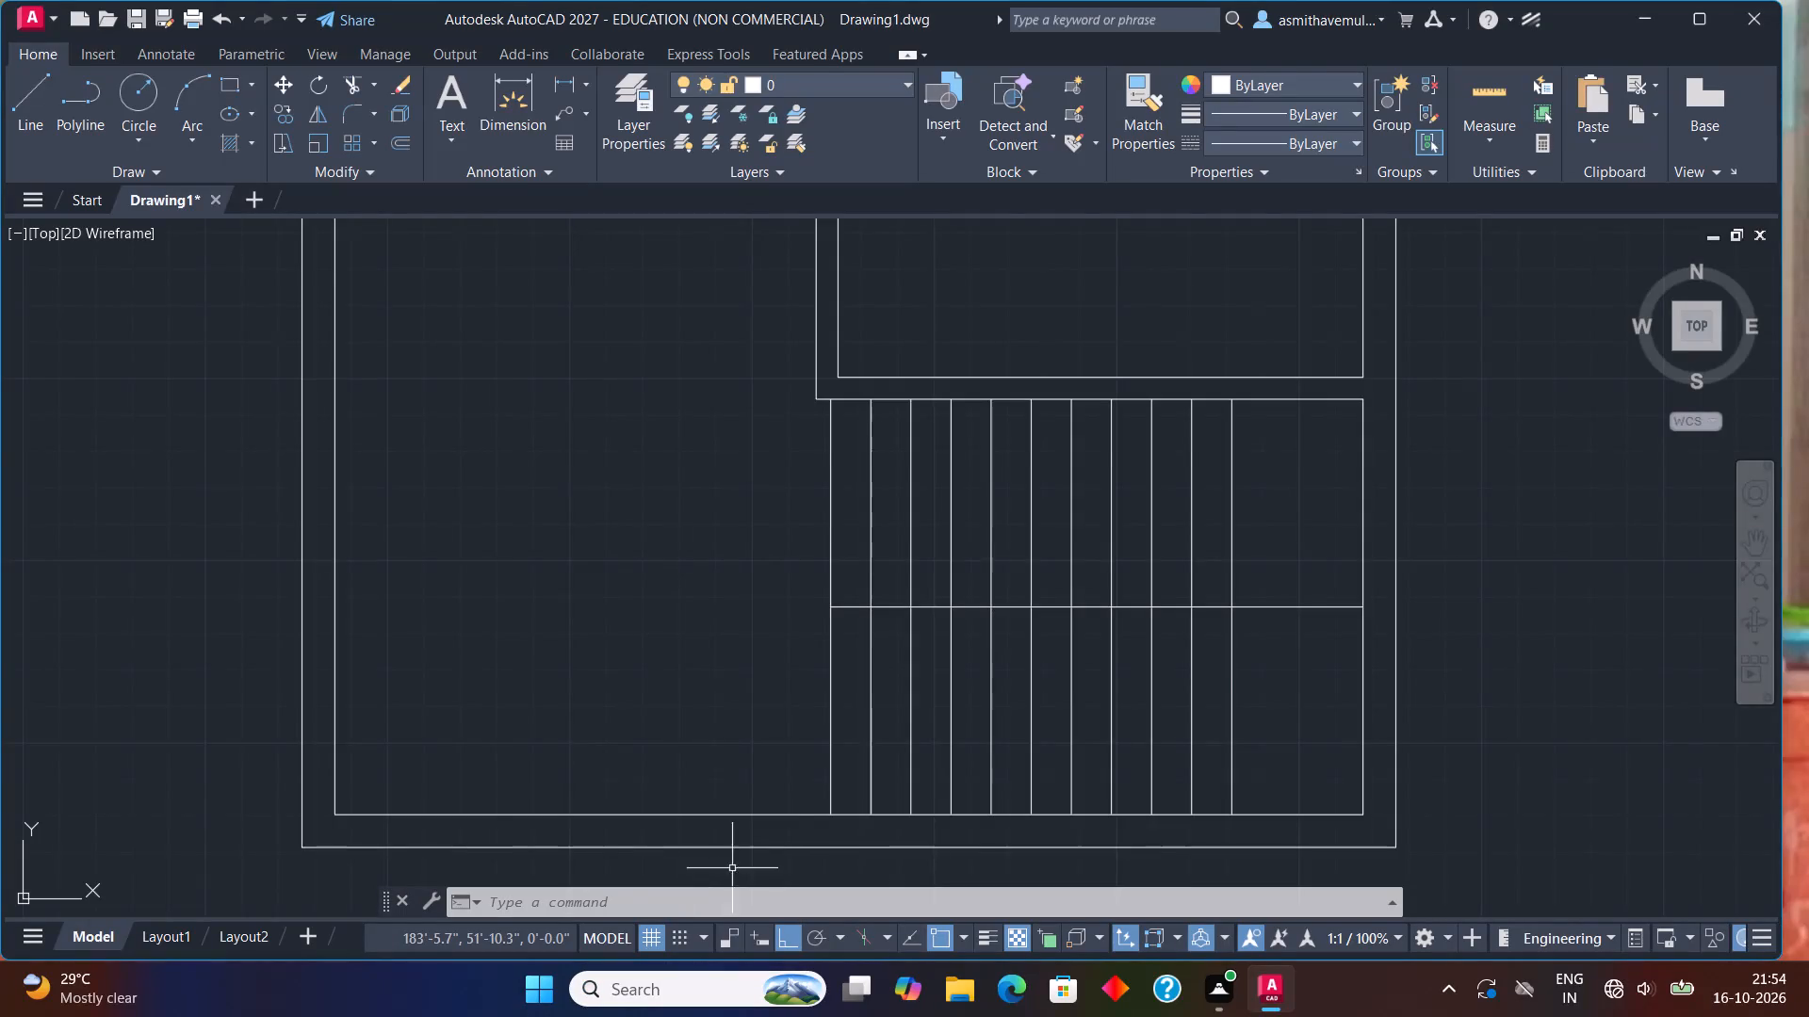
Insert the Kitchen Layout block from the DesignCenter's Kitchens.dwg into the empty space east of the floor plan.
{"action": "scroll", "coordinate": [998, 637], "scroll_direction": "down", "scroll_amount": 2}
{"action": "middle_click_drag", "start_coordinate": [953, 508], "coordinate": [863, 654]}
{"action": "scroll", "coordinate": [655, 525], "scroll_direction": "down", "scroll_amount": 1}
{"action": "scroll", "coordinate": [793, 446], "scroll_direction": "up", "scroll_amount": 1}
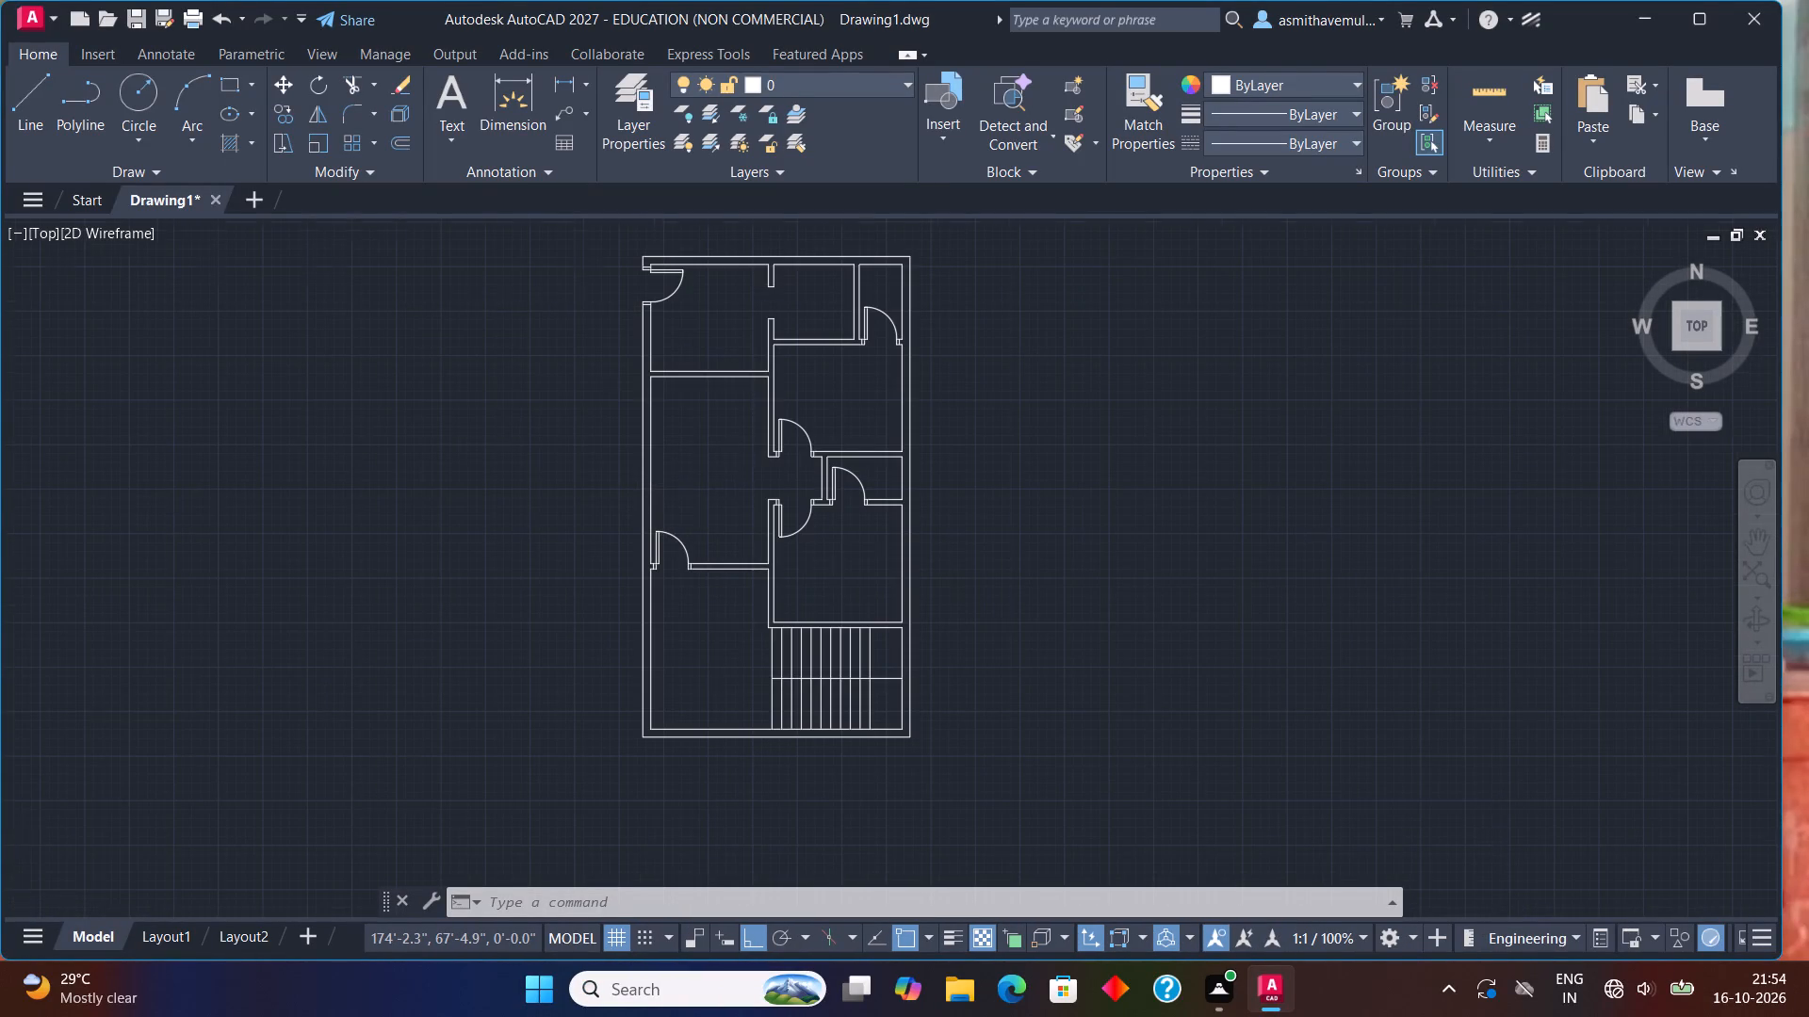
{"action": "scroll", "coordinate": [804, 441], "scroll_direction": "up", "scroll_amount": 1}
{"action": "middle_click_drag", "start_coordinate": [805, 440], "coordinate": [755, 545]}
{"action": "scroll", "coordinate": [775, 524], "scroll_direction": "down", "scroll_amount": 1}
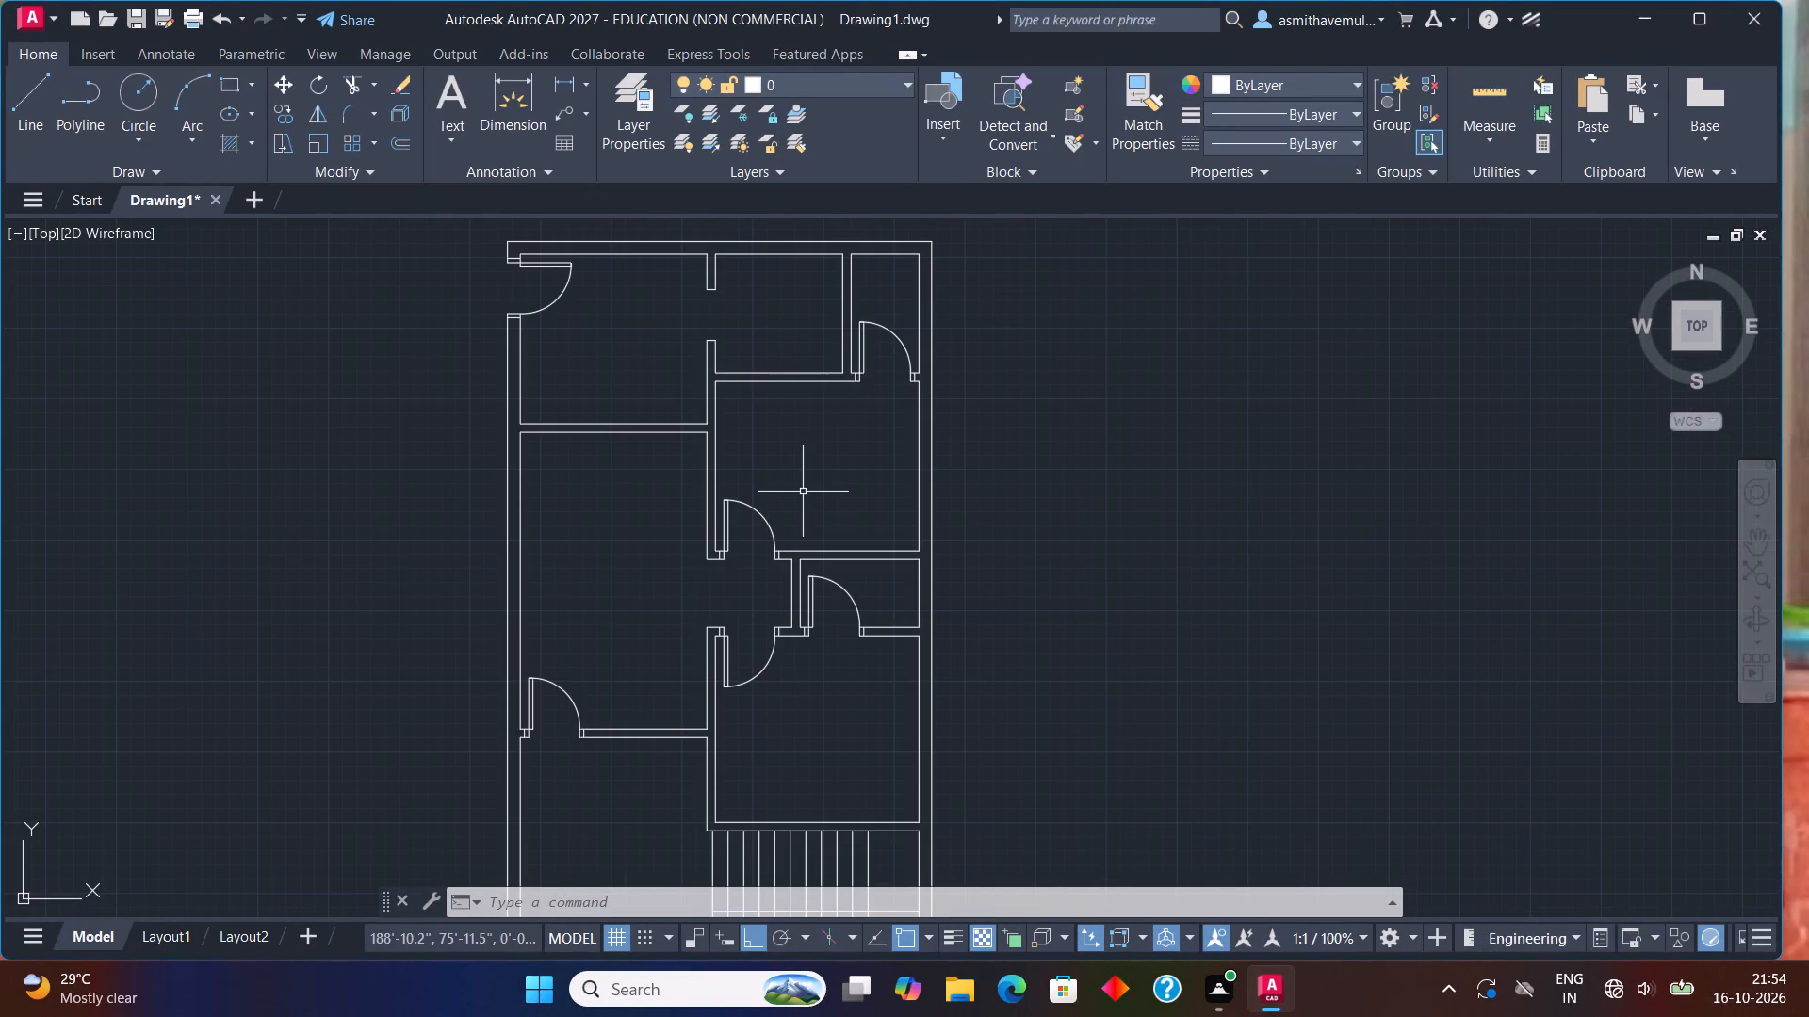
{"action": "key", "text": "ctrl+2"}
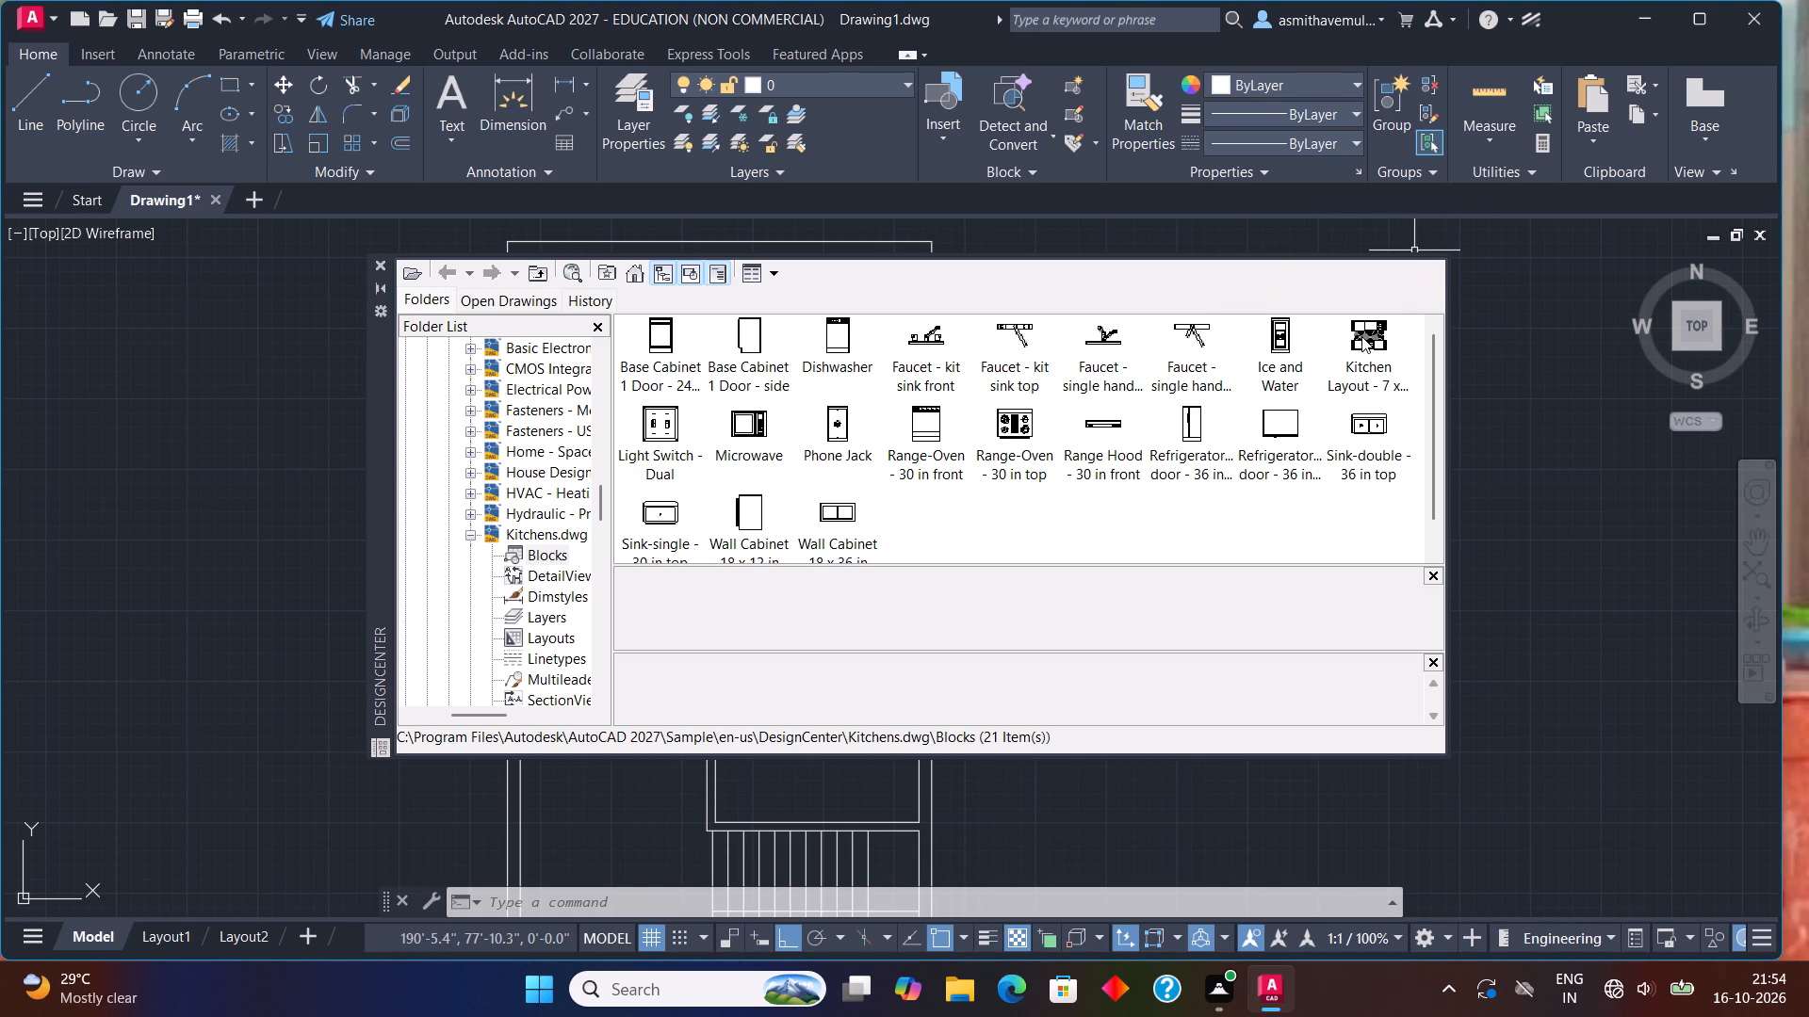
{"action": "left_click_drag", "start_coordinate": [1361, 336], "coordinate": [1488, 700]}
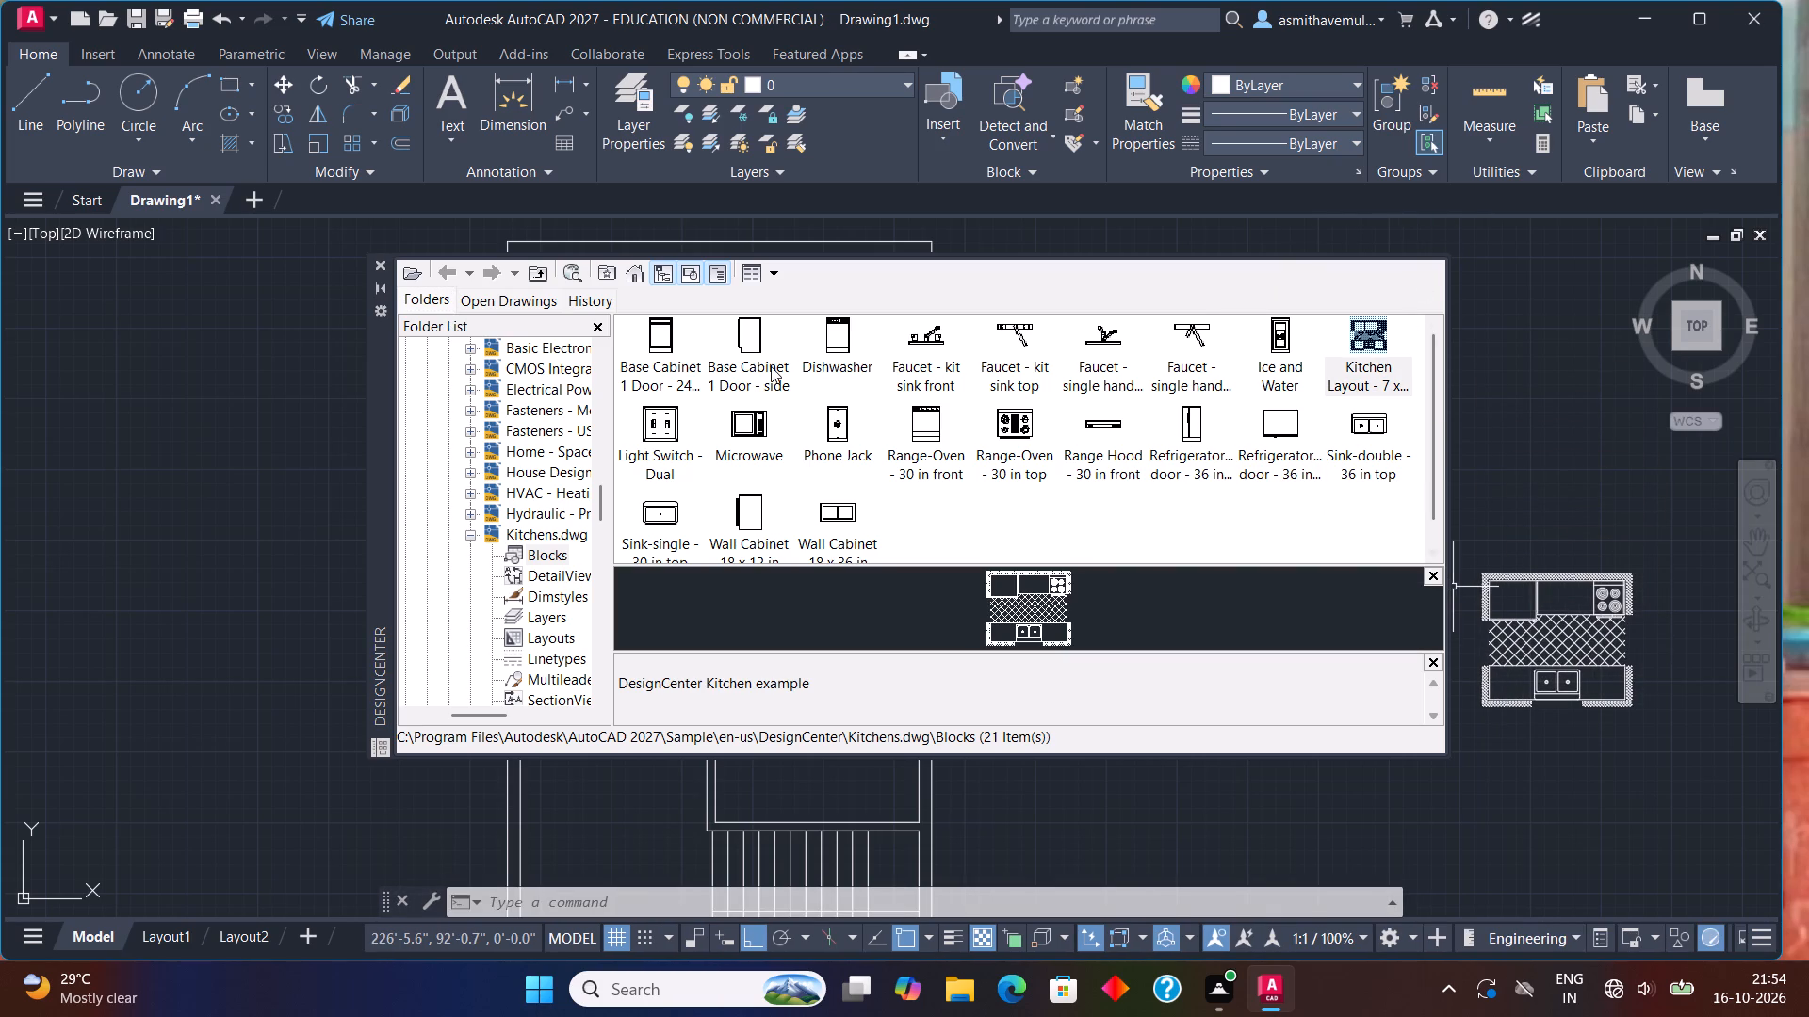
Insert the Bed - Queen block from the DesignCenter sample Home - Space Planner.dwg, northwest of the floor plan.
{"action": "left_click", "coordinate": [635, 273]}
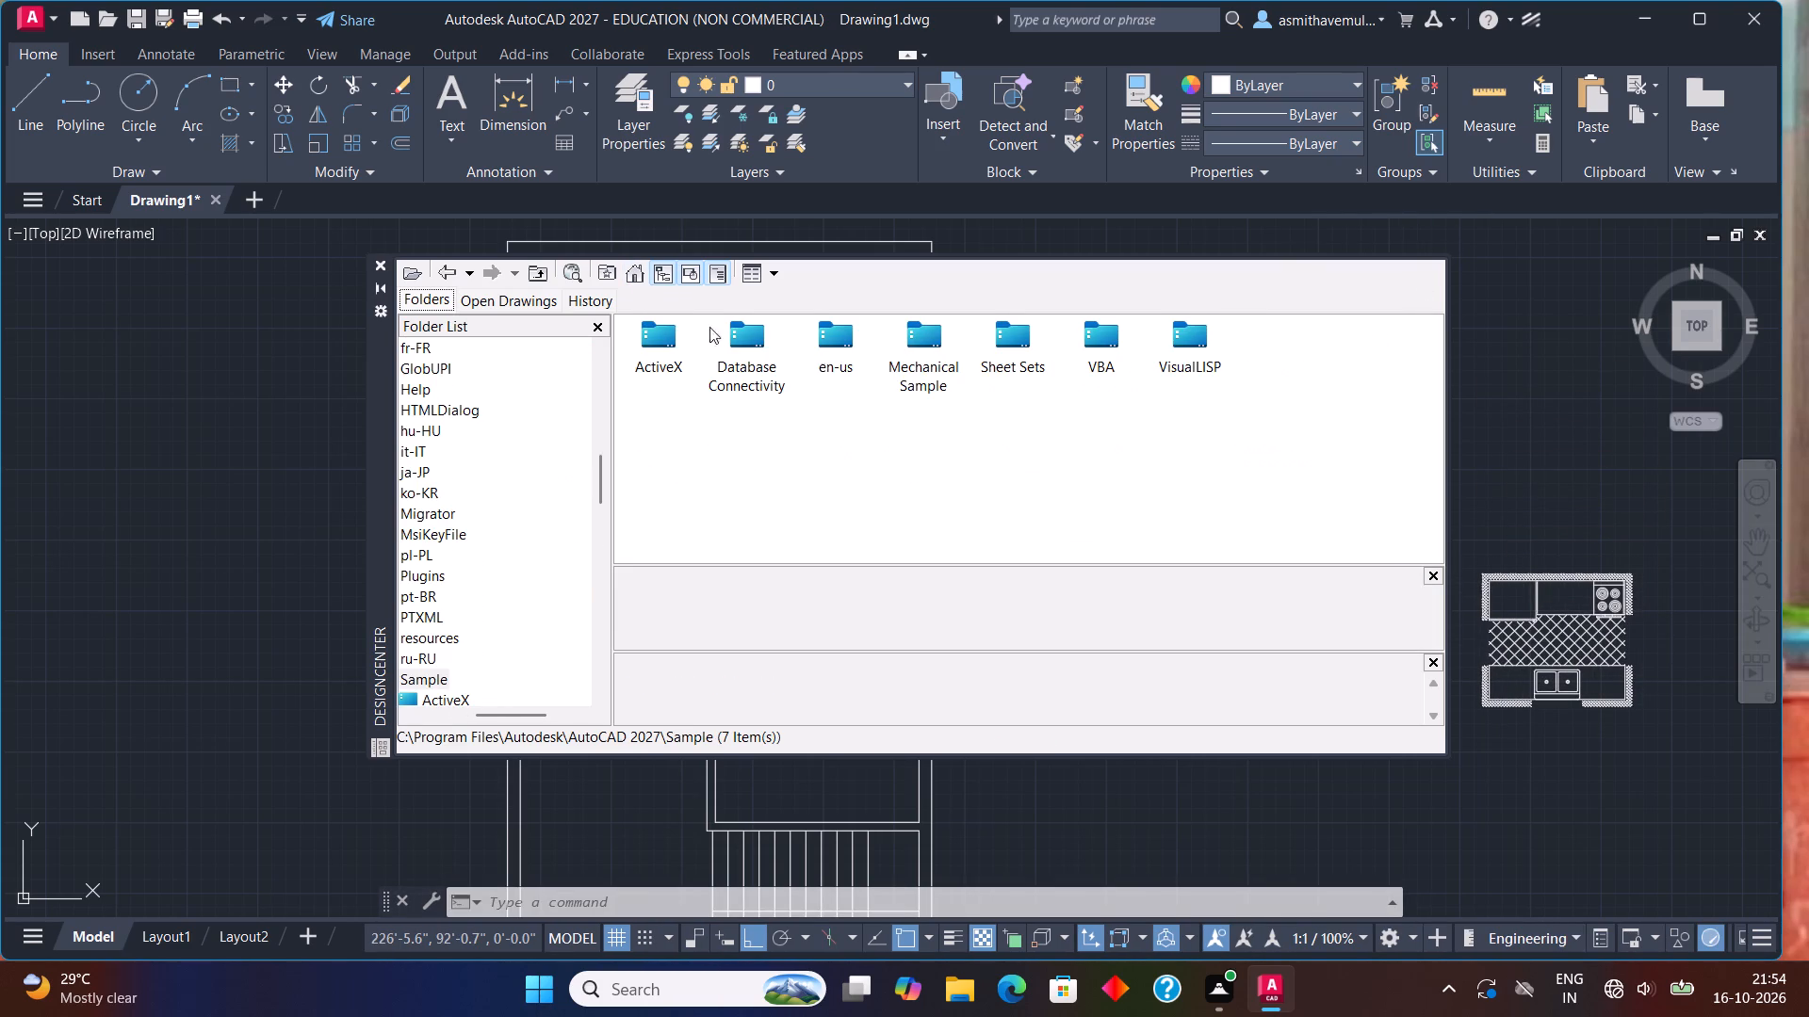
{"action": "left_click", "coordinate": [830, 349]}
{"action": "double_click", "coordinate": [839, 351]}
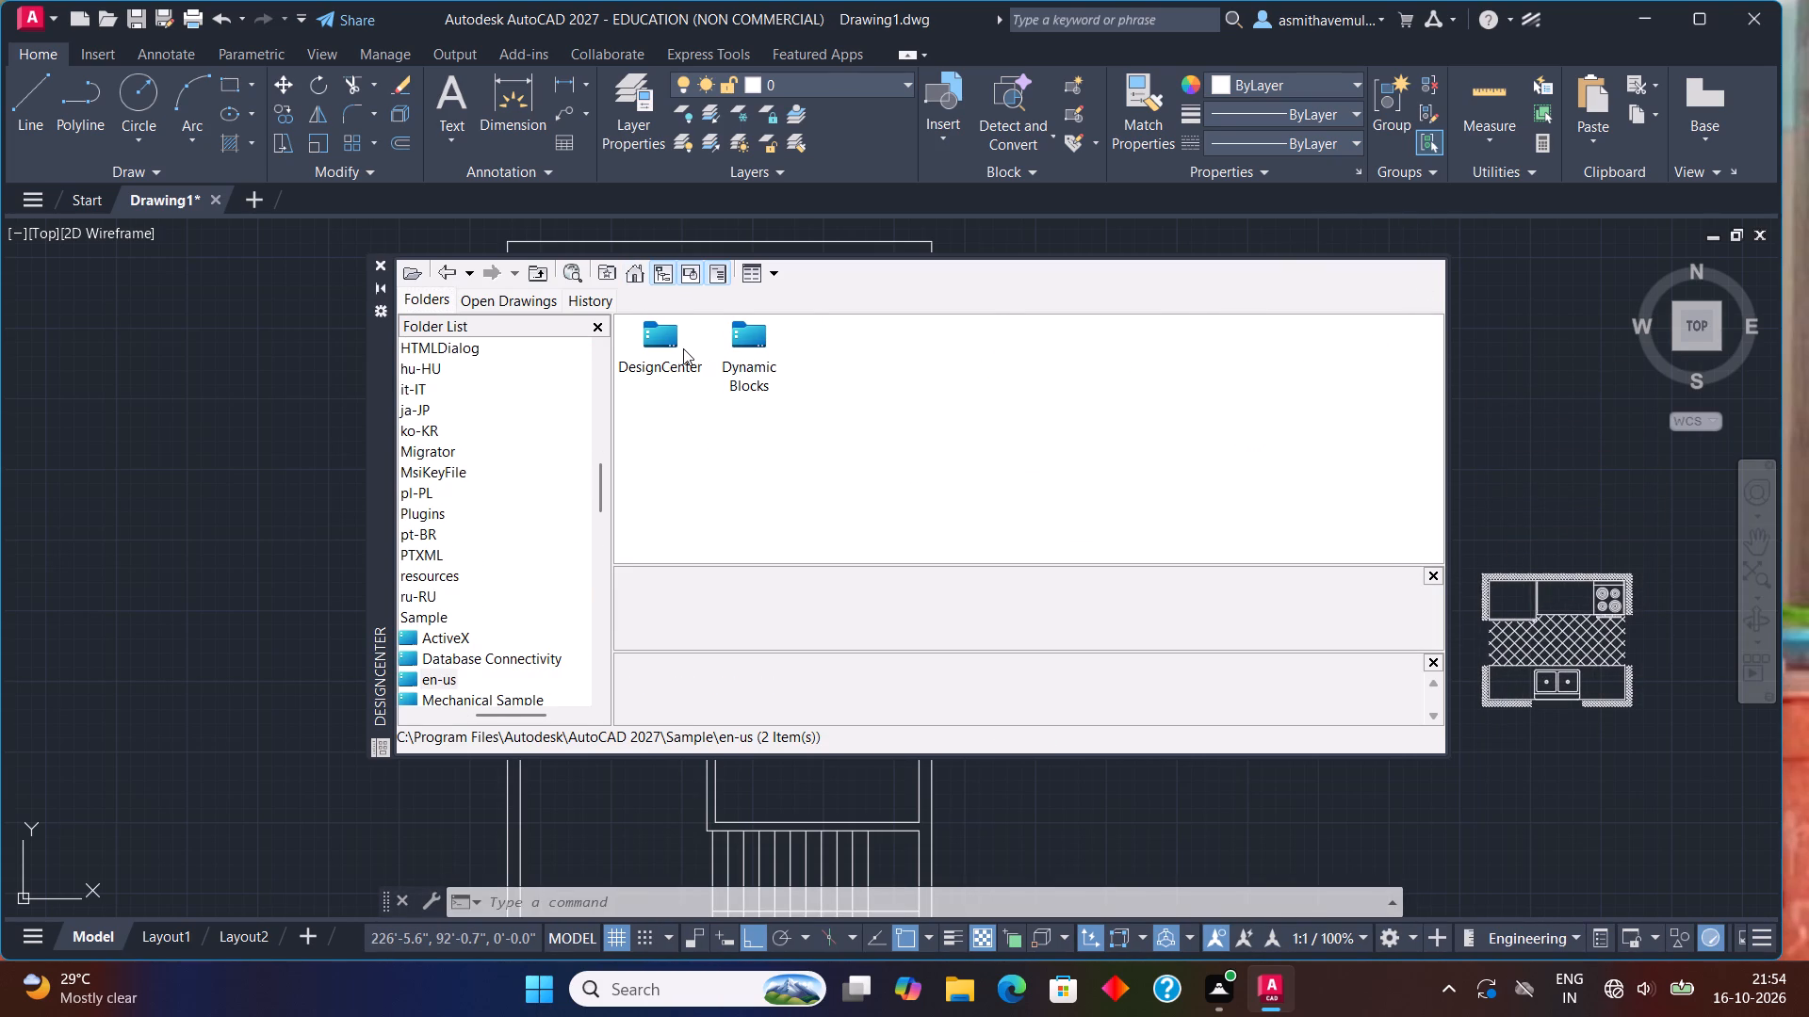
{"action": "double_click", "coordinate": [651, 341]}
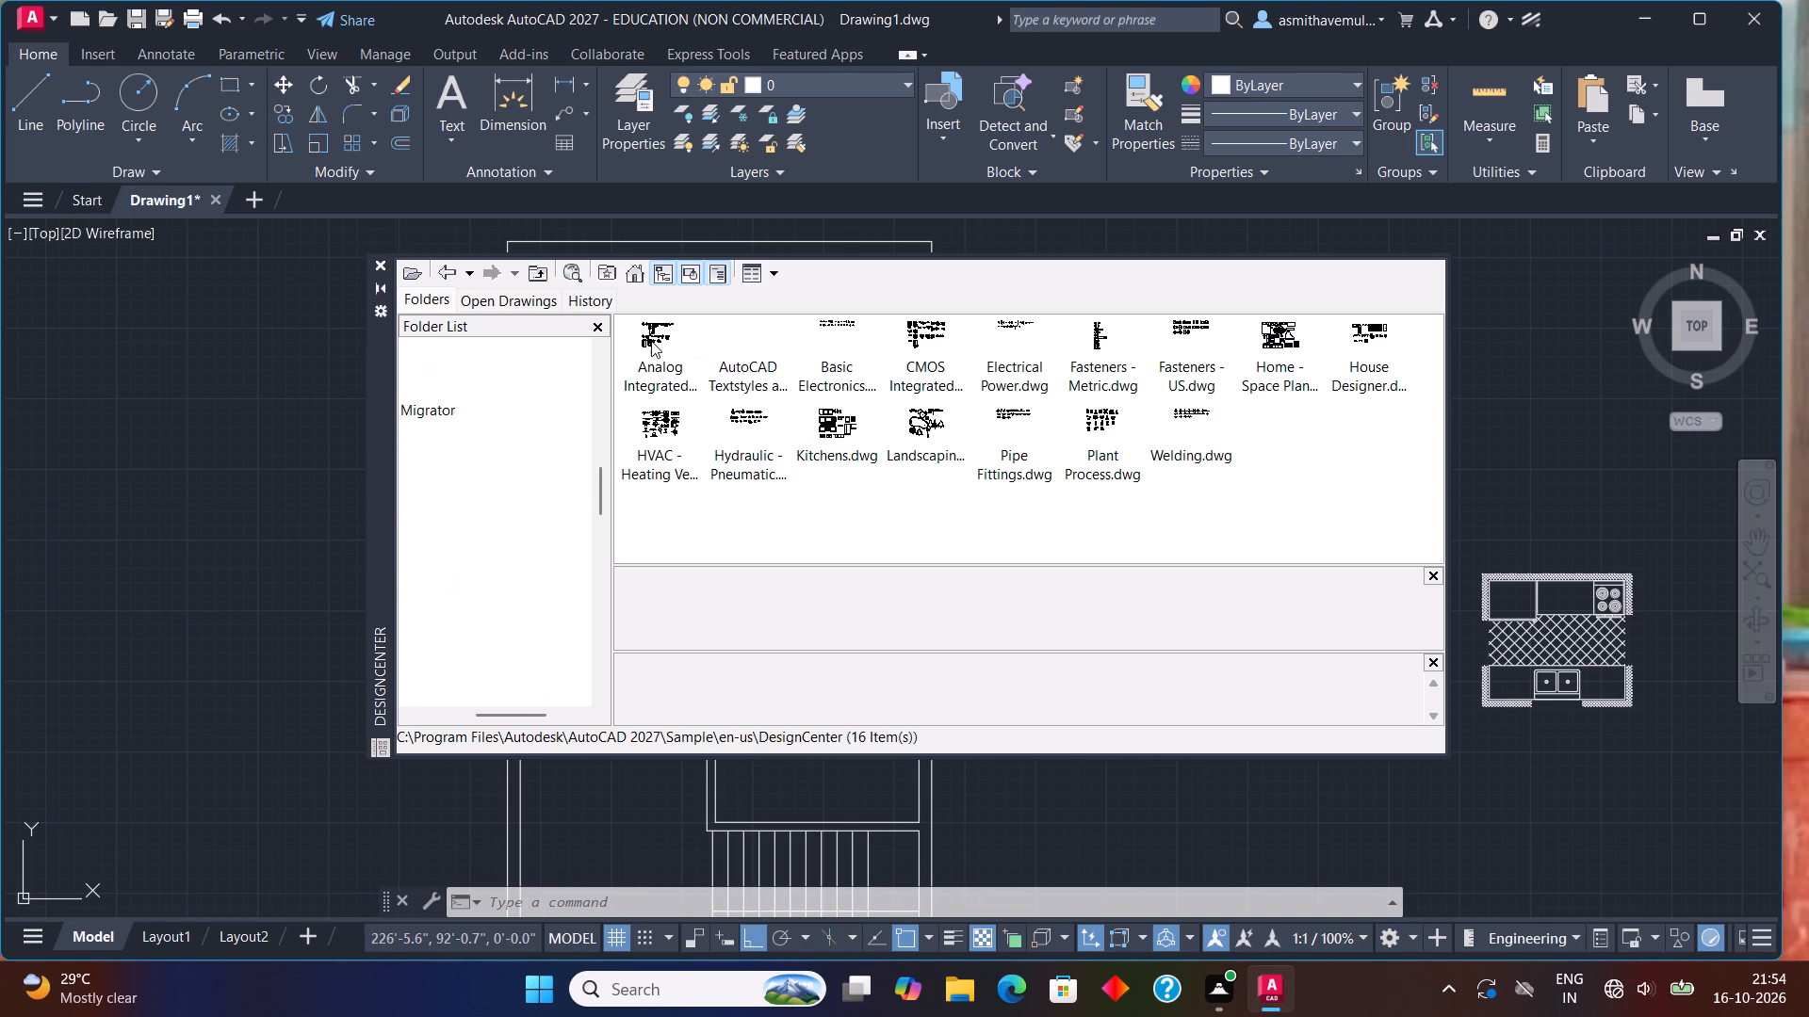
{"action": "double_click", "coordinate": [1275, 352]}
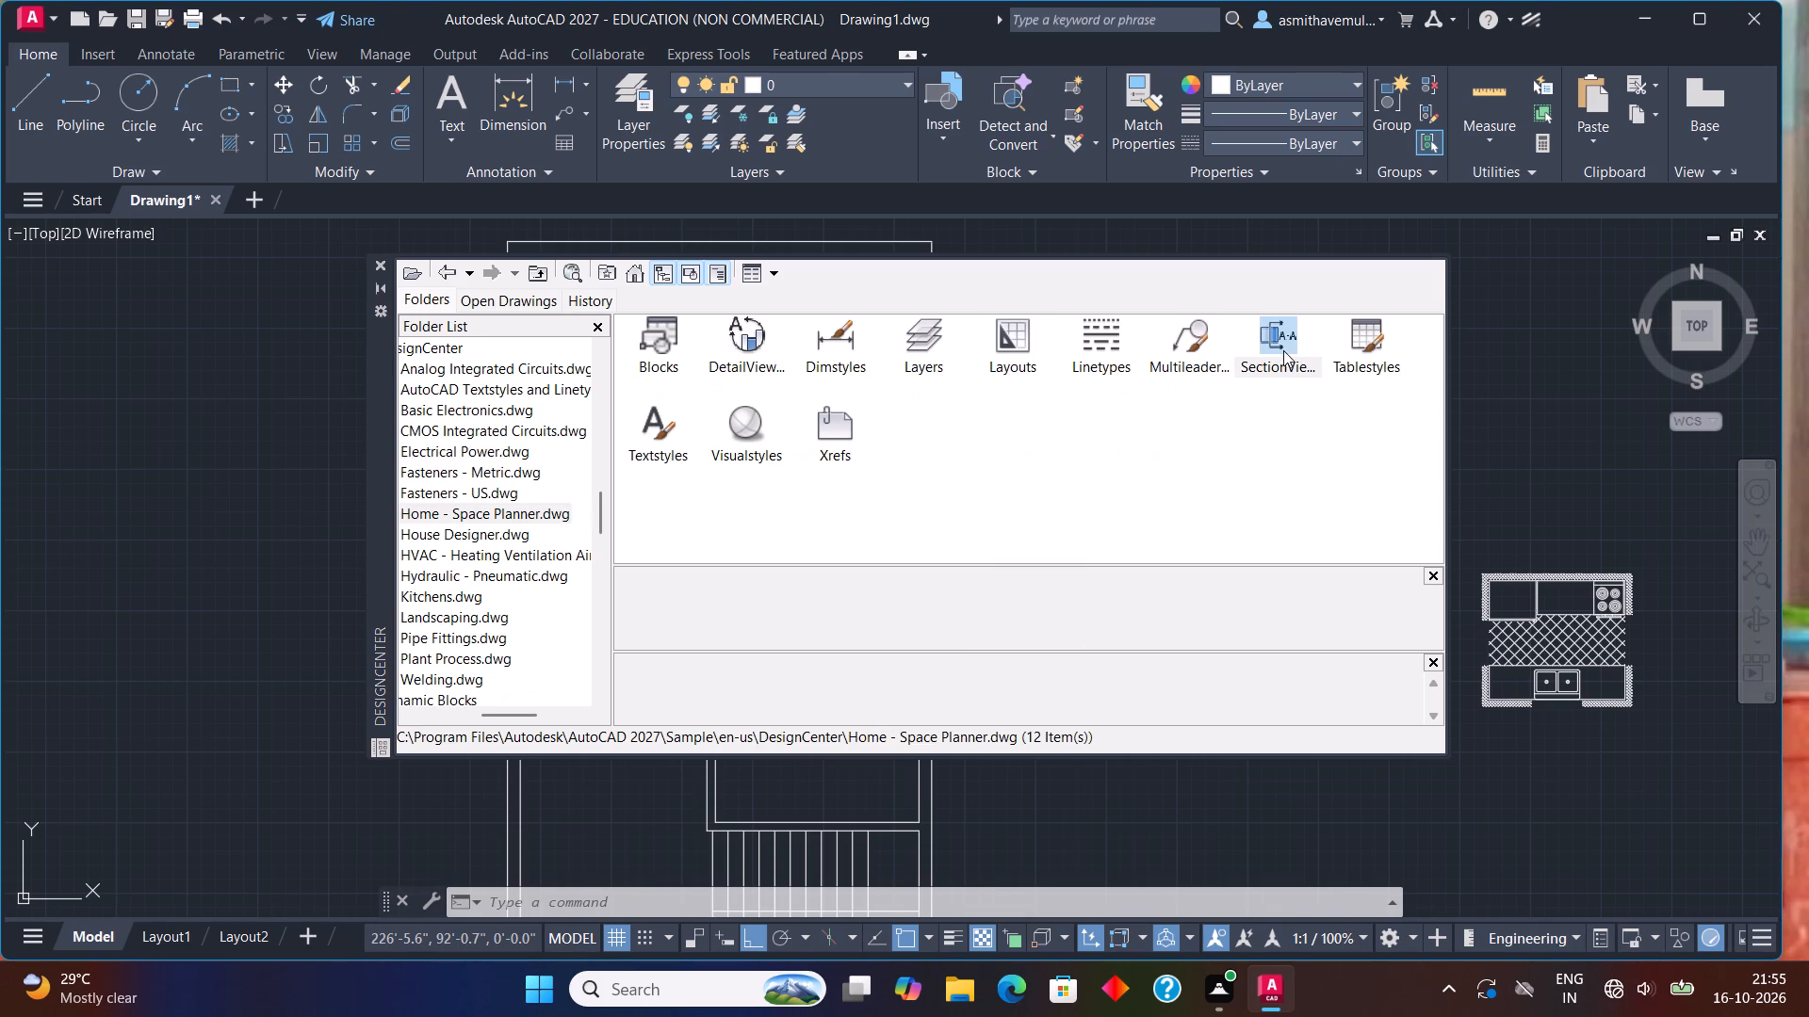
{"action": "double_click", "coordinate": [665, 332]}
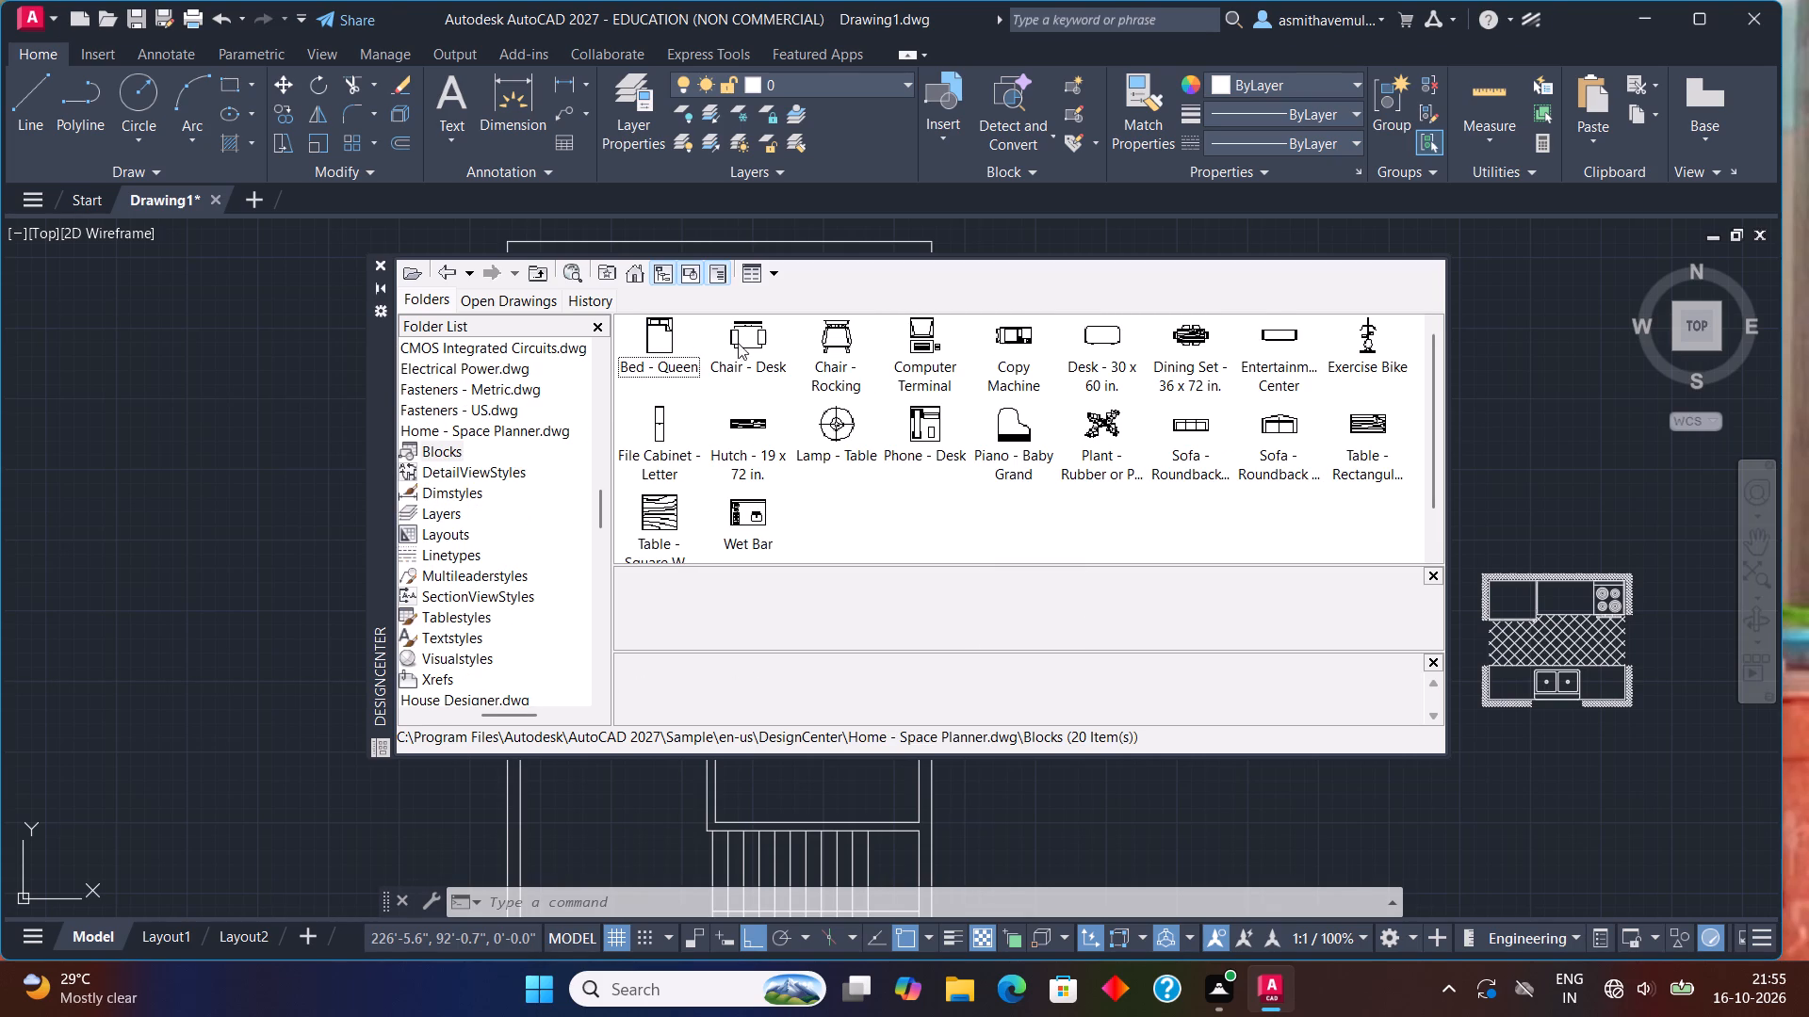
{"action": "left_click_drag", "start_coordinate": [648, 341], "coordinate": [324, 301]}
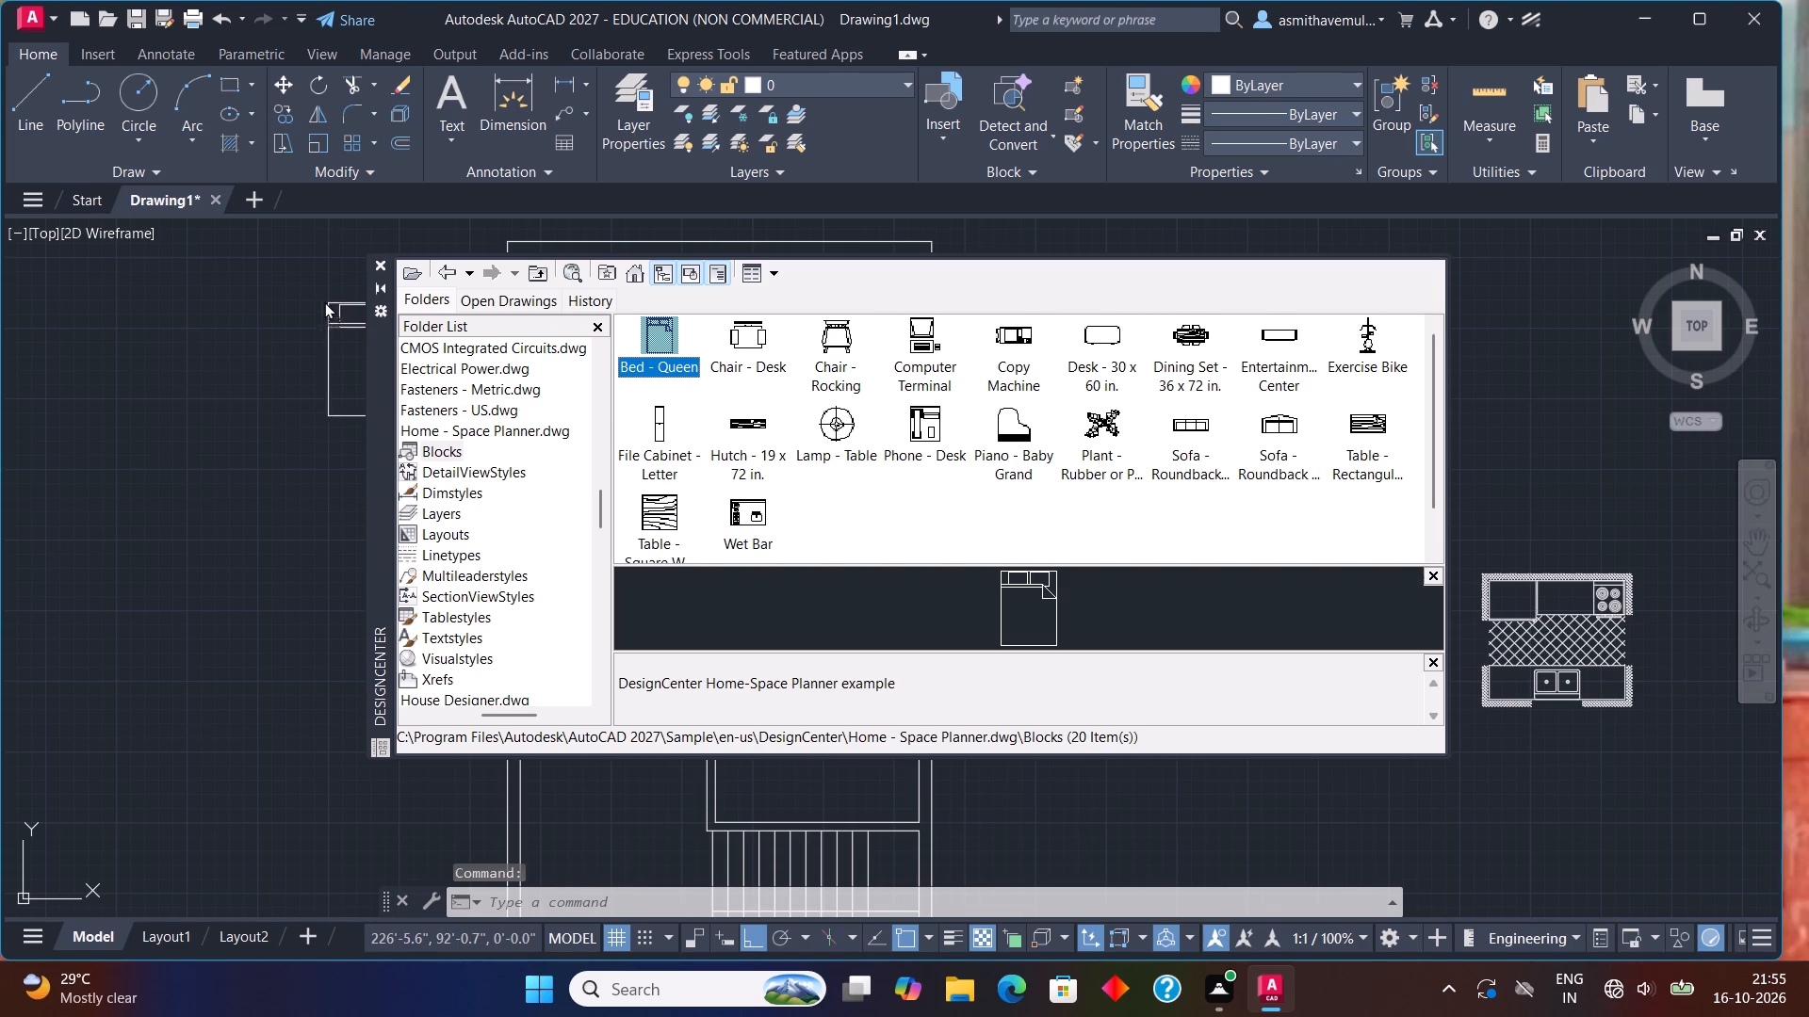
{"action": "left_click_drag", "start_coordinate": [324, 301], "coordinate": [273, 289]}
Insert the Desk - 30 x 60 in. block just below the bed and the Computer Terminal block beneath the desk.
{"action": "left_click_drag", "start_coordinate": [1092, 331], "coordinate": [1077, 335]}
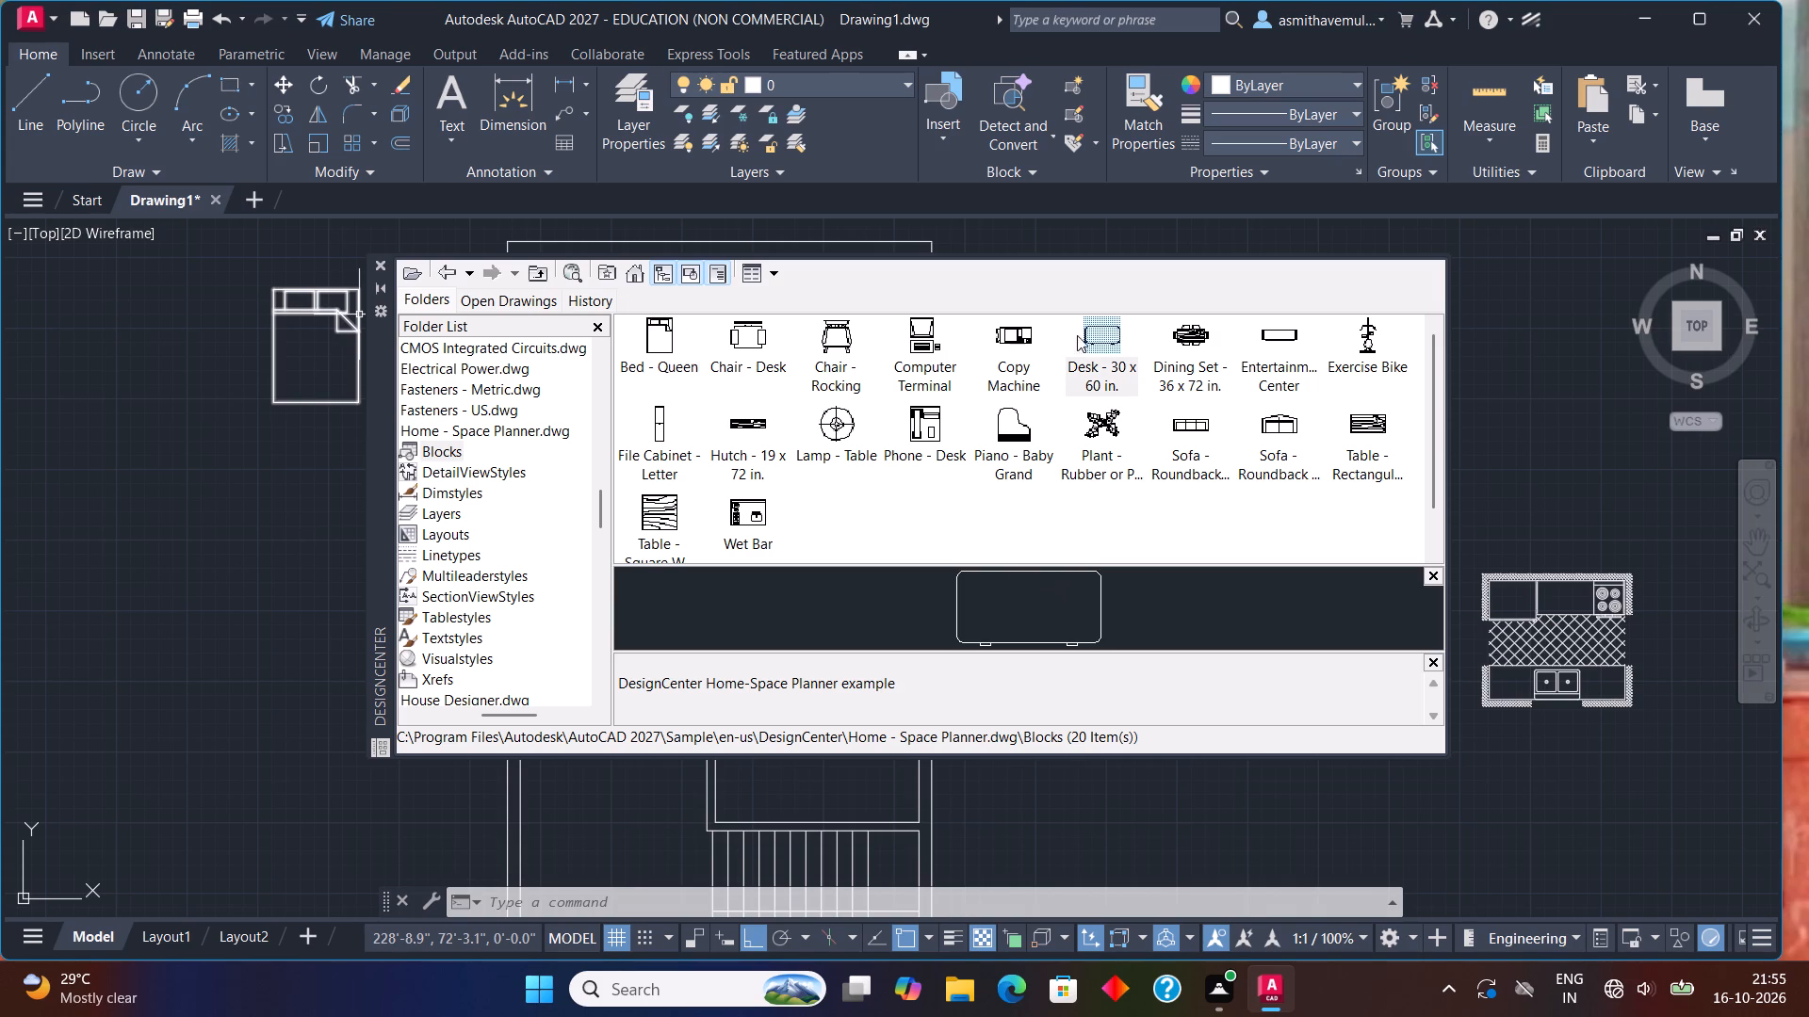
{"action": "left_click_drag", "start_coordinate": [1077, 335], "coordinate": [280, 414]}
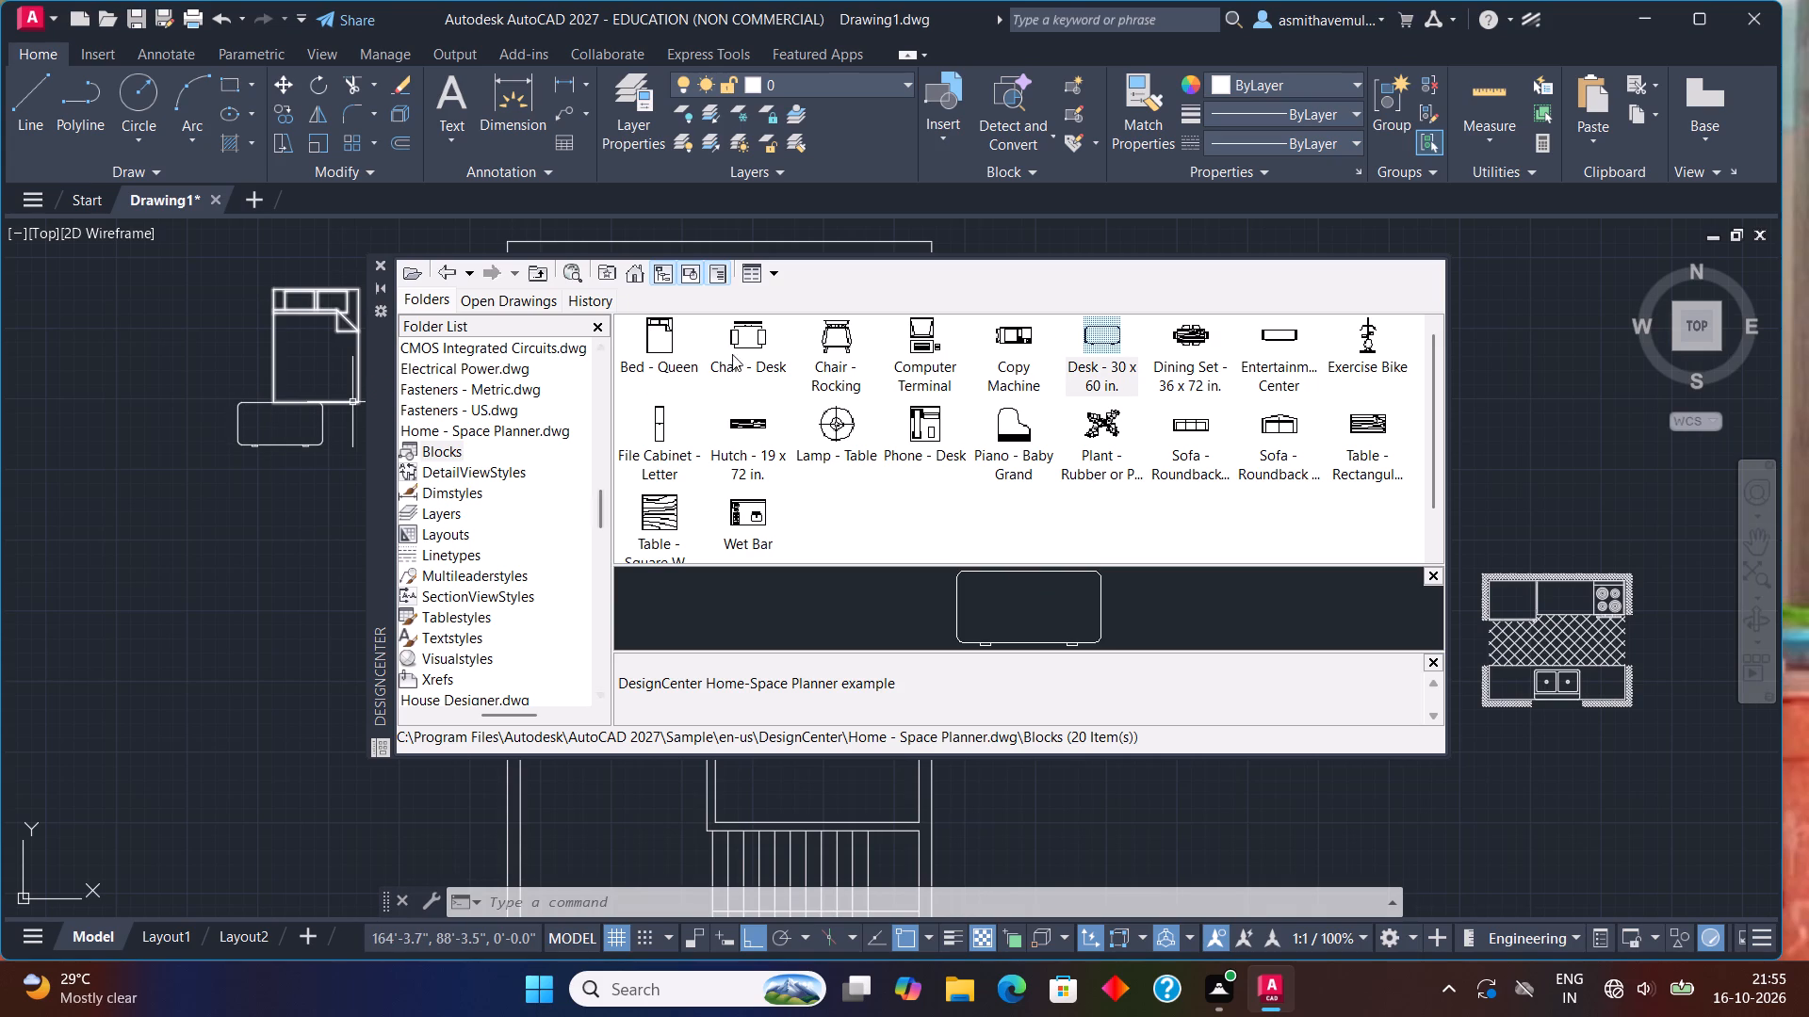
{"action": "left_click_drag", "start_coordinate": [927, 333], "coordinate": [507, 477]}
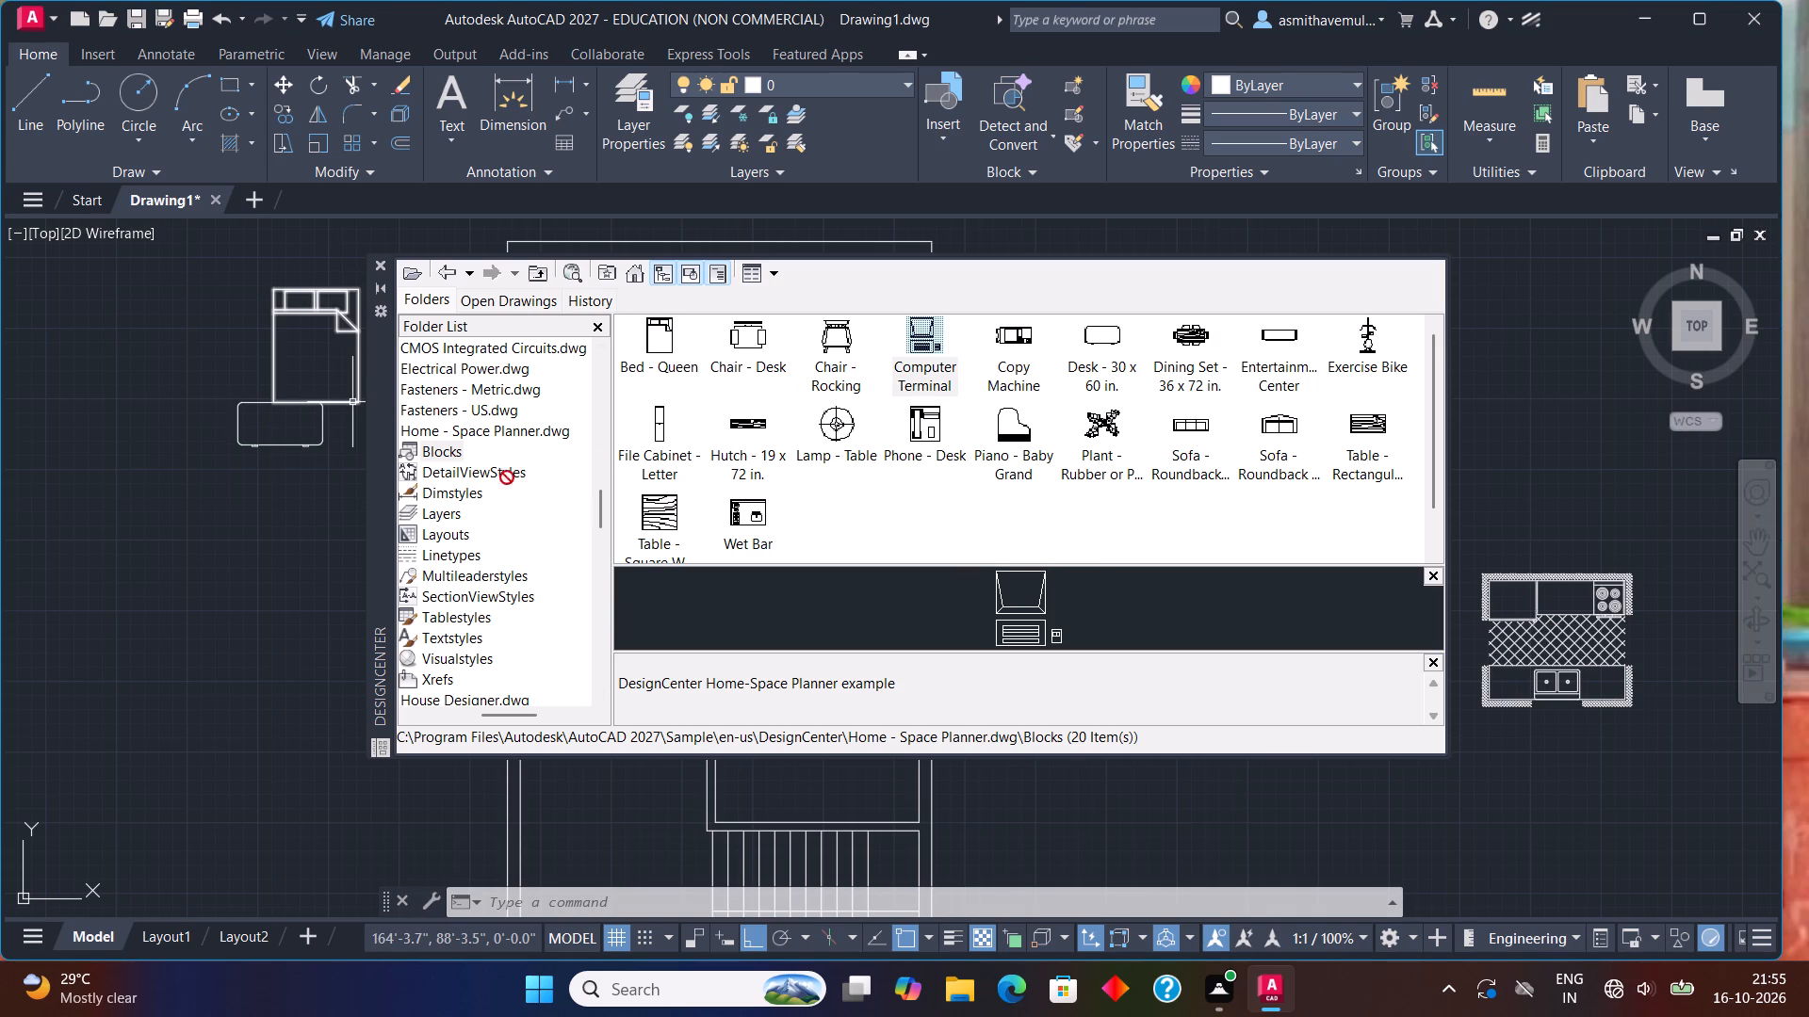
{"action": "left_click_drag", "start_coordinate": [507, 477], "coordinate": [282, 518]}
Insert the Dining Set - 36 x 72 in. block below the computer, with the three-seat and two-seat roundback sofas beneath it.
{"action": "left_click_drag", "start_coordinate": [1200, 336], "coordinate": [1198, 338]}
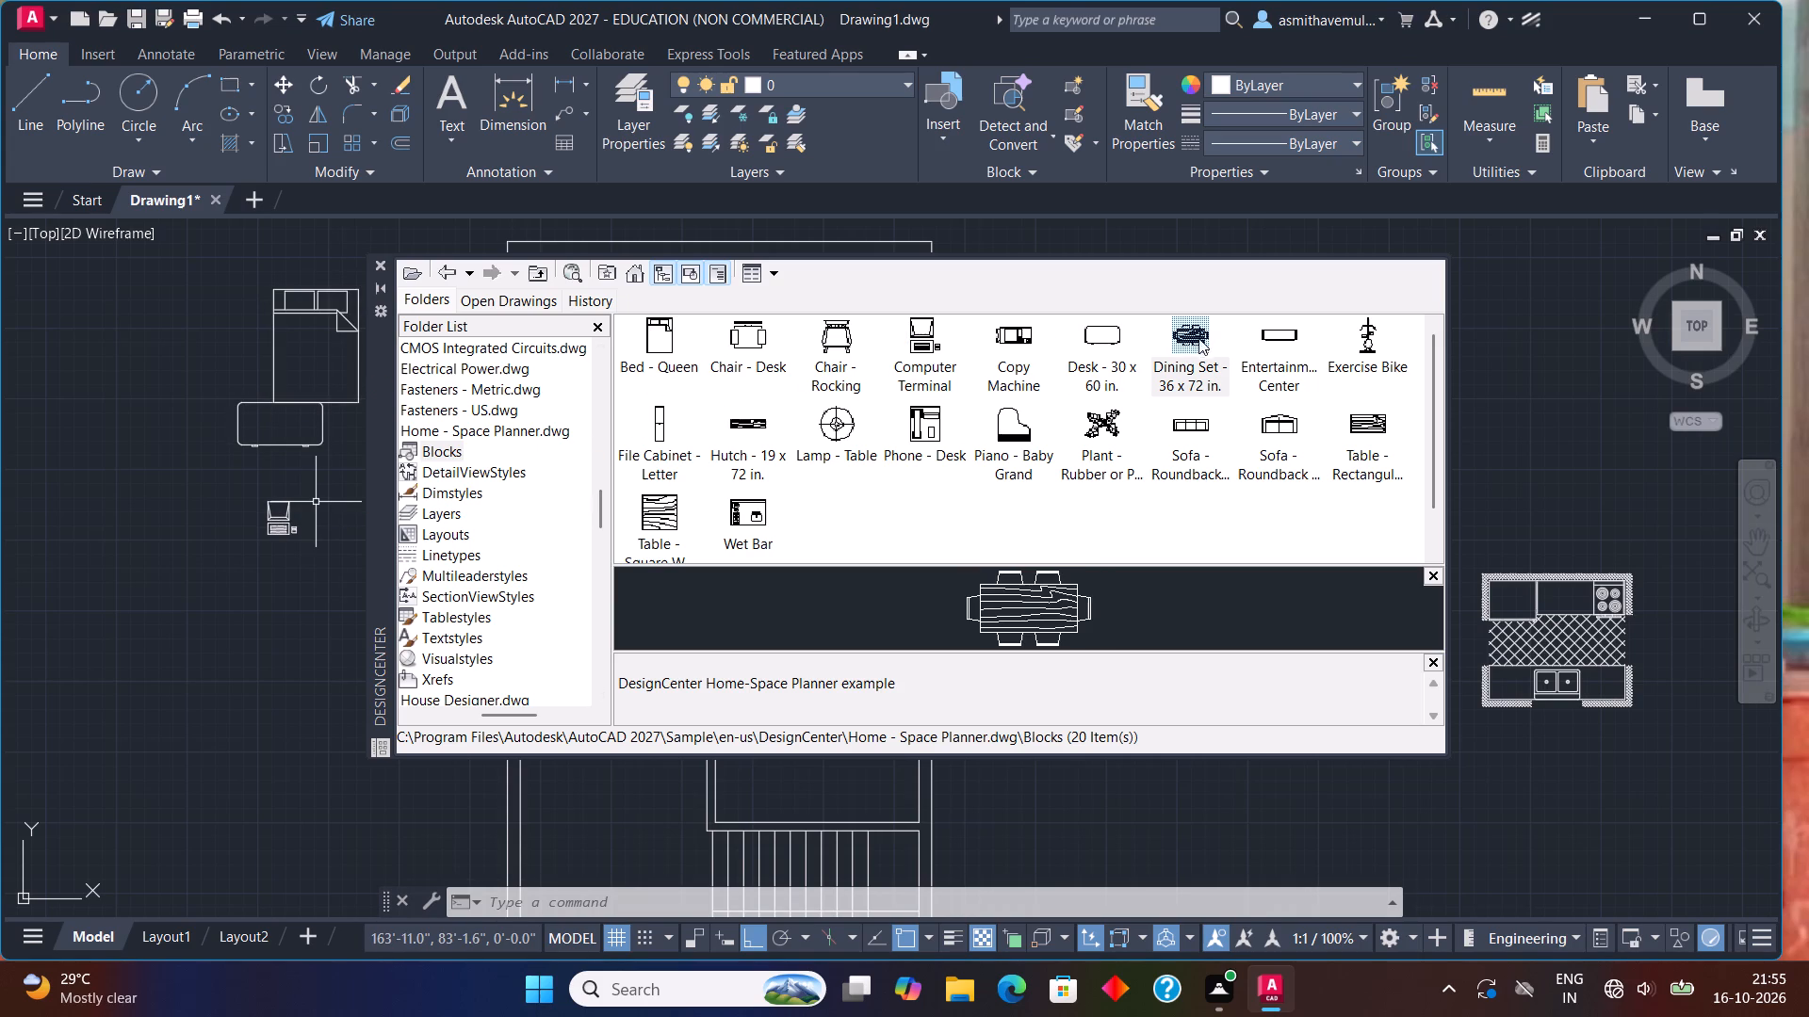
{"action": "left_click_drag", "start_coordinate": [1198, 338], "coordinate": [255, 589]}
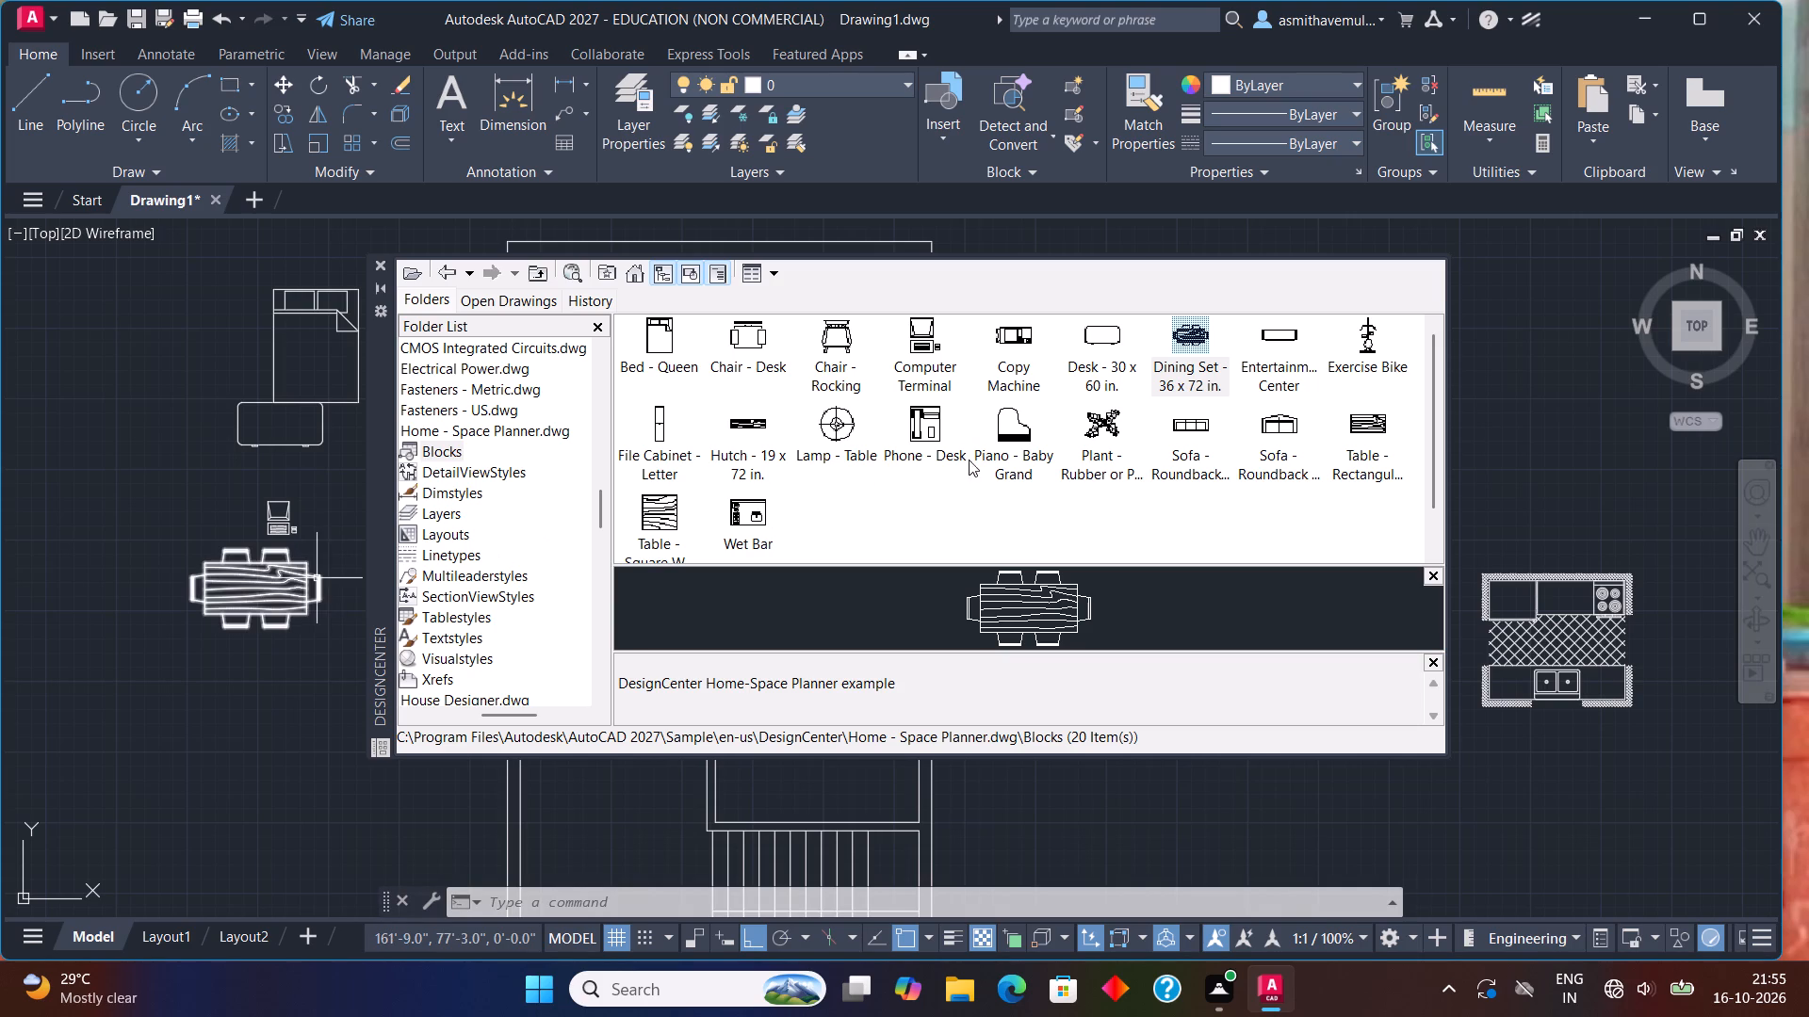
{"action": "left_click_drag", "start_coordinate": [1184, 453], "coordinate": [191, 686]}
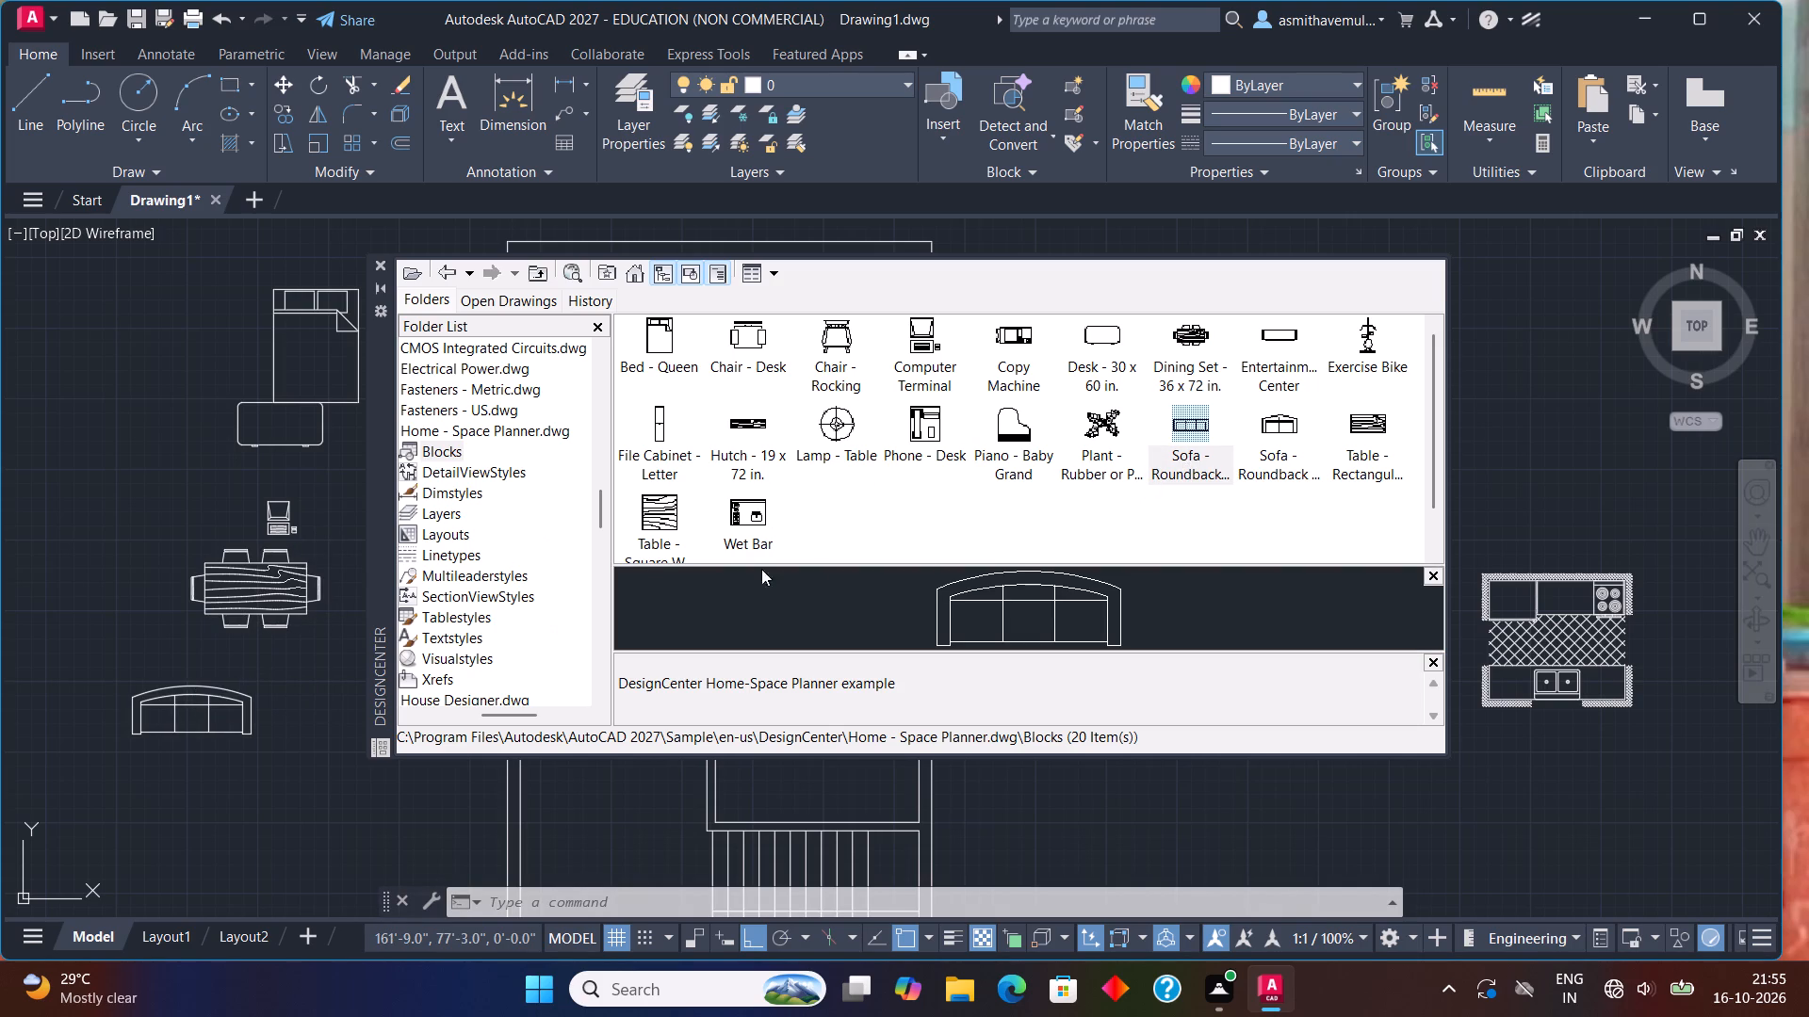
{"action": "left_click_drag", "start_coordinate": [1280, 433], "coordinate": [330, 706]}
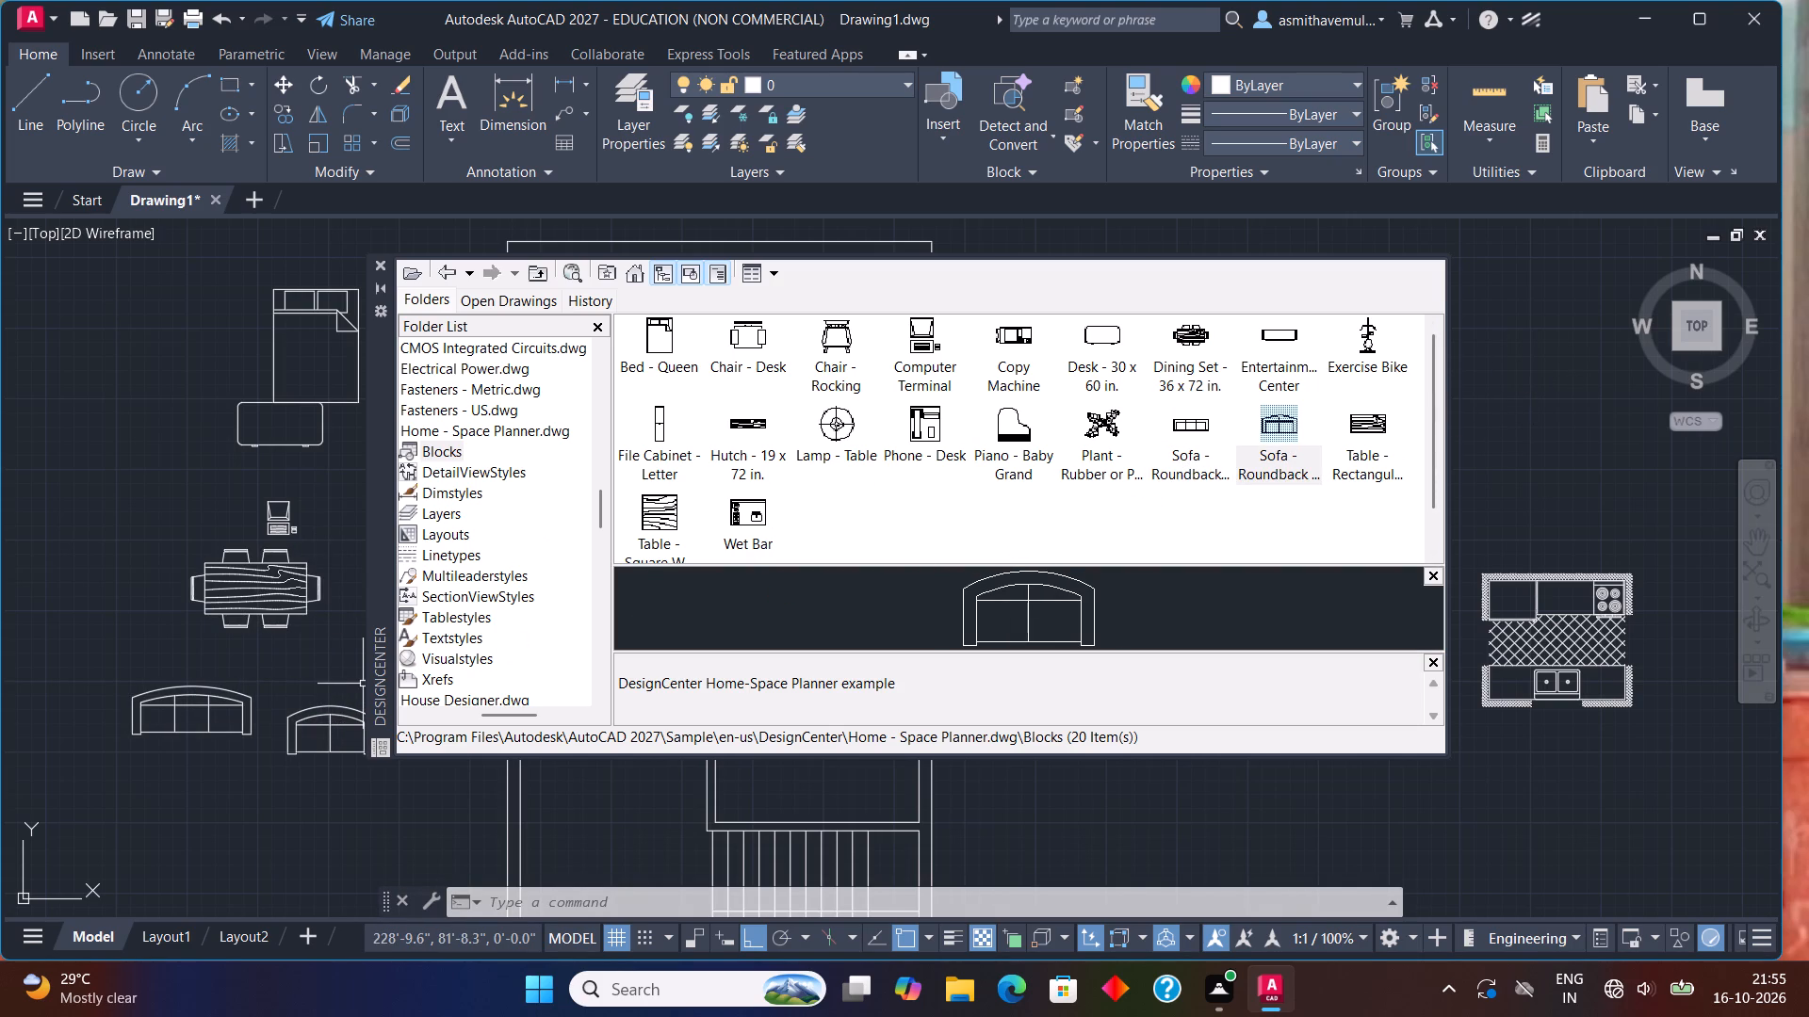
Insert the rectangular woodgrain Table block east of the floor plan, above the kitchen layout.
{"action": "left_click_drag", "start_coordinate": [1355, 441], "coordinate": [1505, 460]}
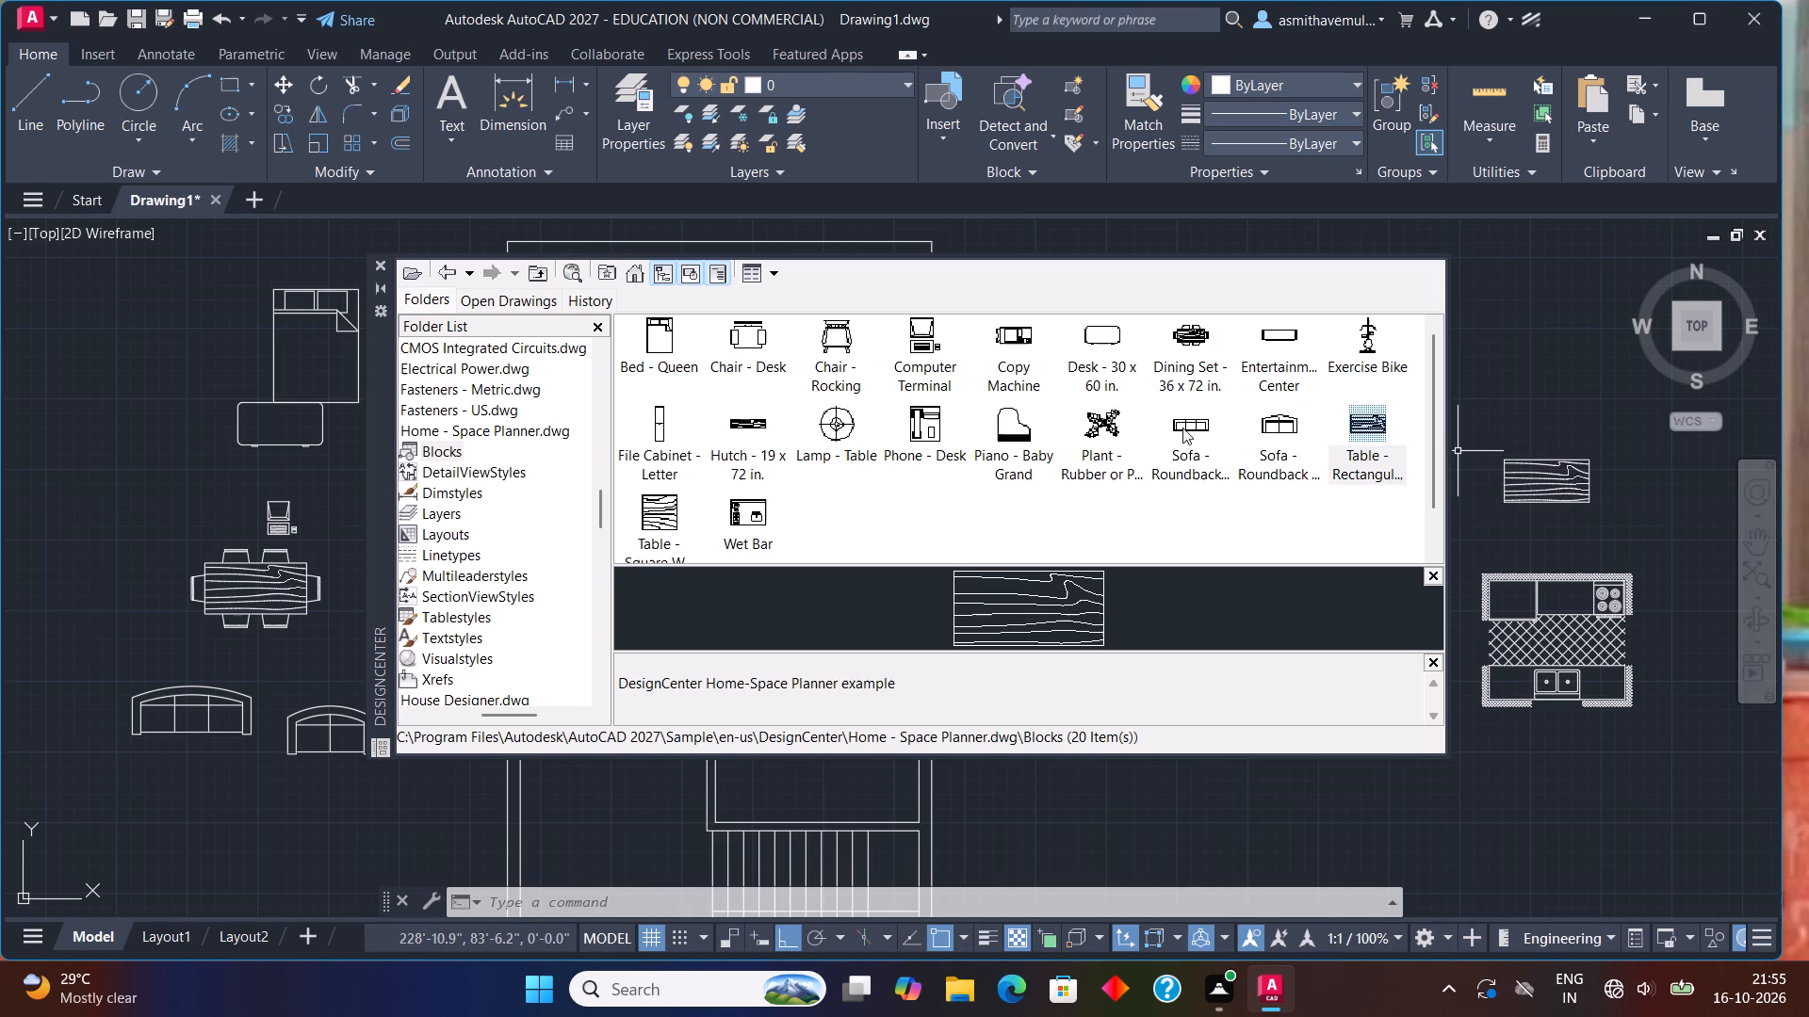
Insert the Toilet - top block from House Designer.dwg above the rectangular table and close the DesignCenter.
{"action": "left_click", "coordinate": [642, 277]}
{"action": "double_click", "coordinate": [842, 348]}
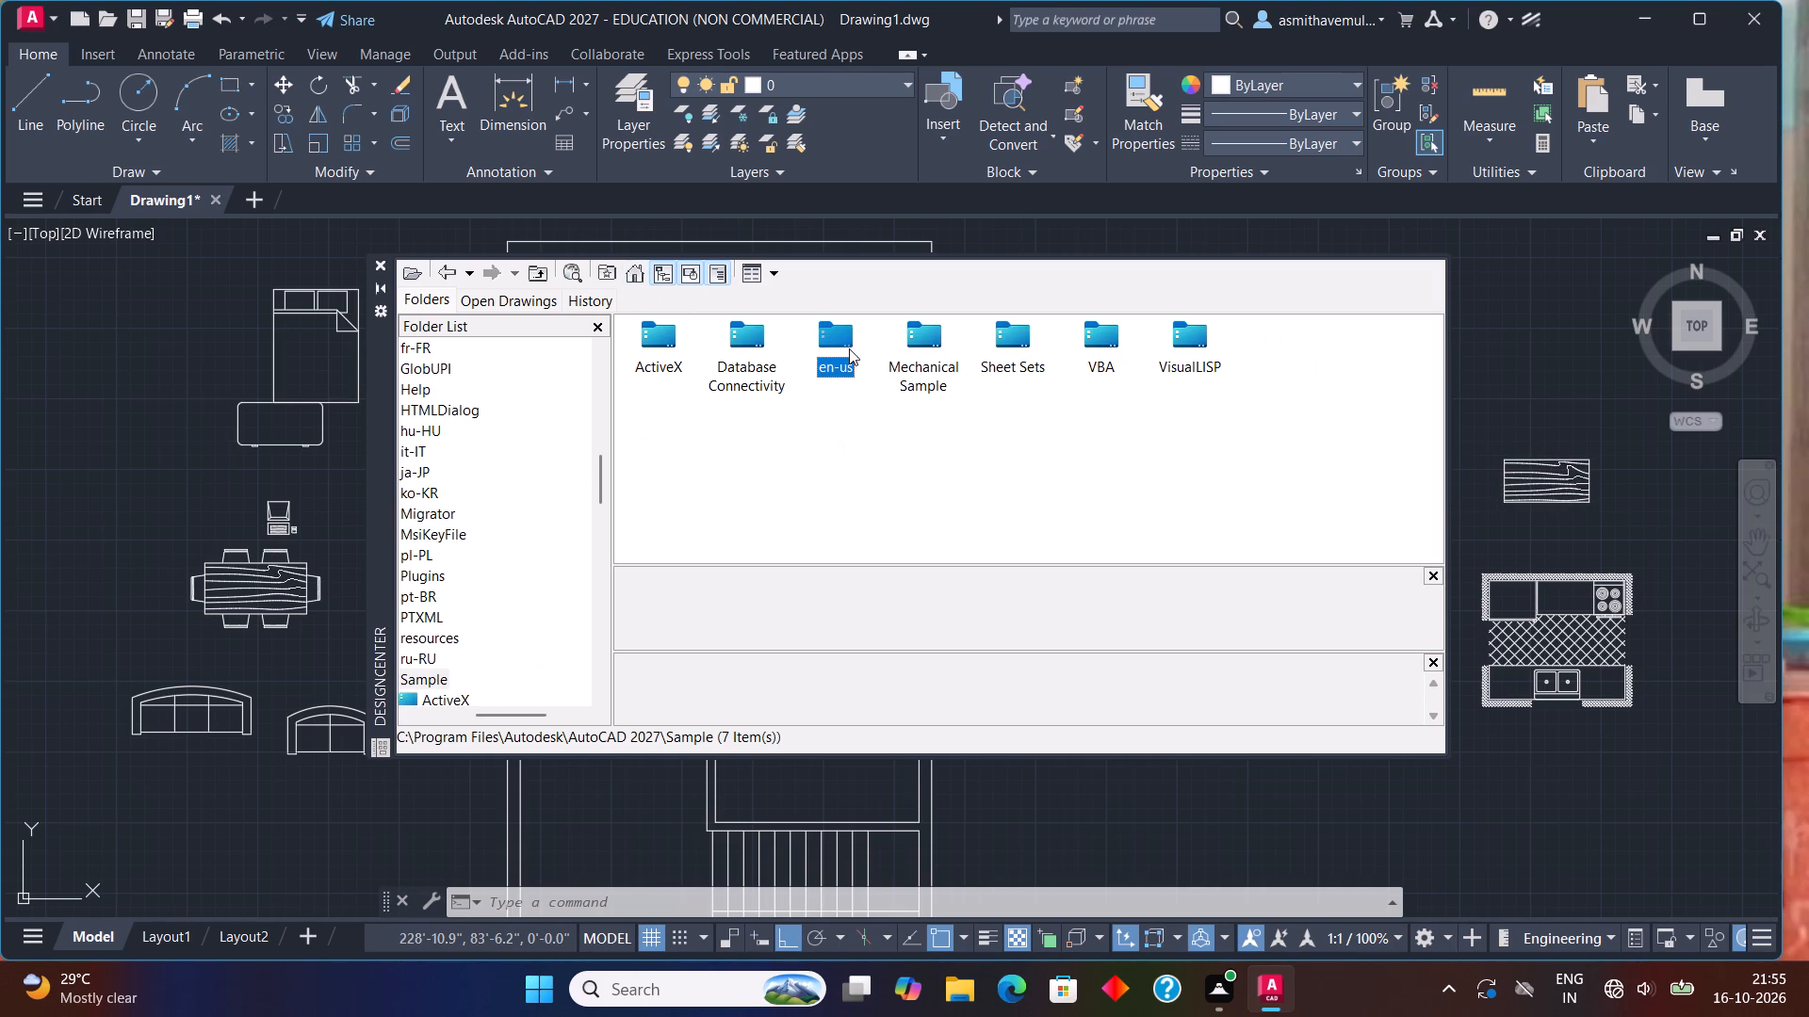
{"action": "double_click", "coordinate": [831, 341]}
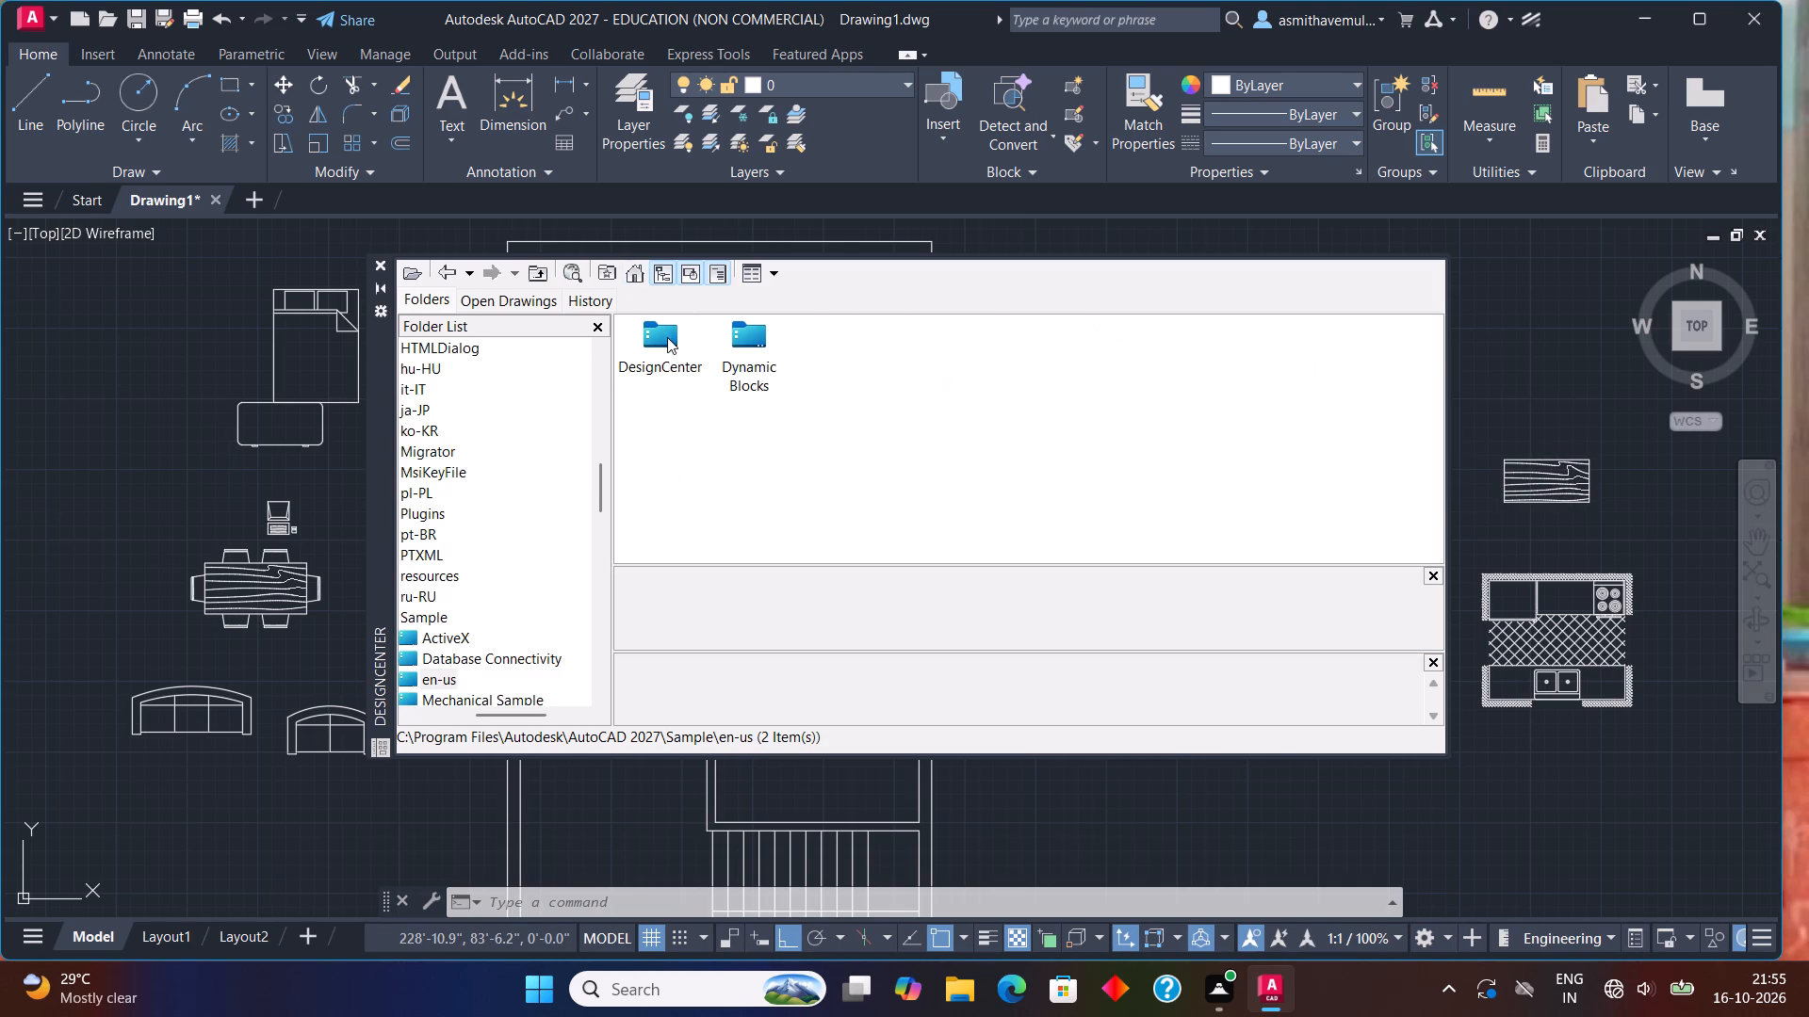
{"action": "triple_click", "coordinate": [665, 336]}
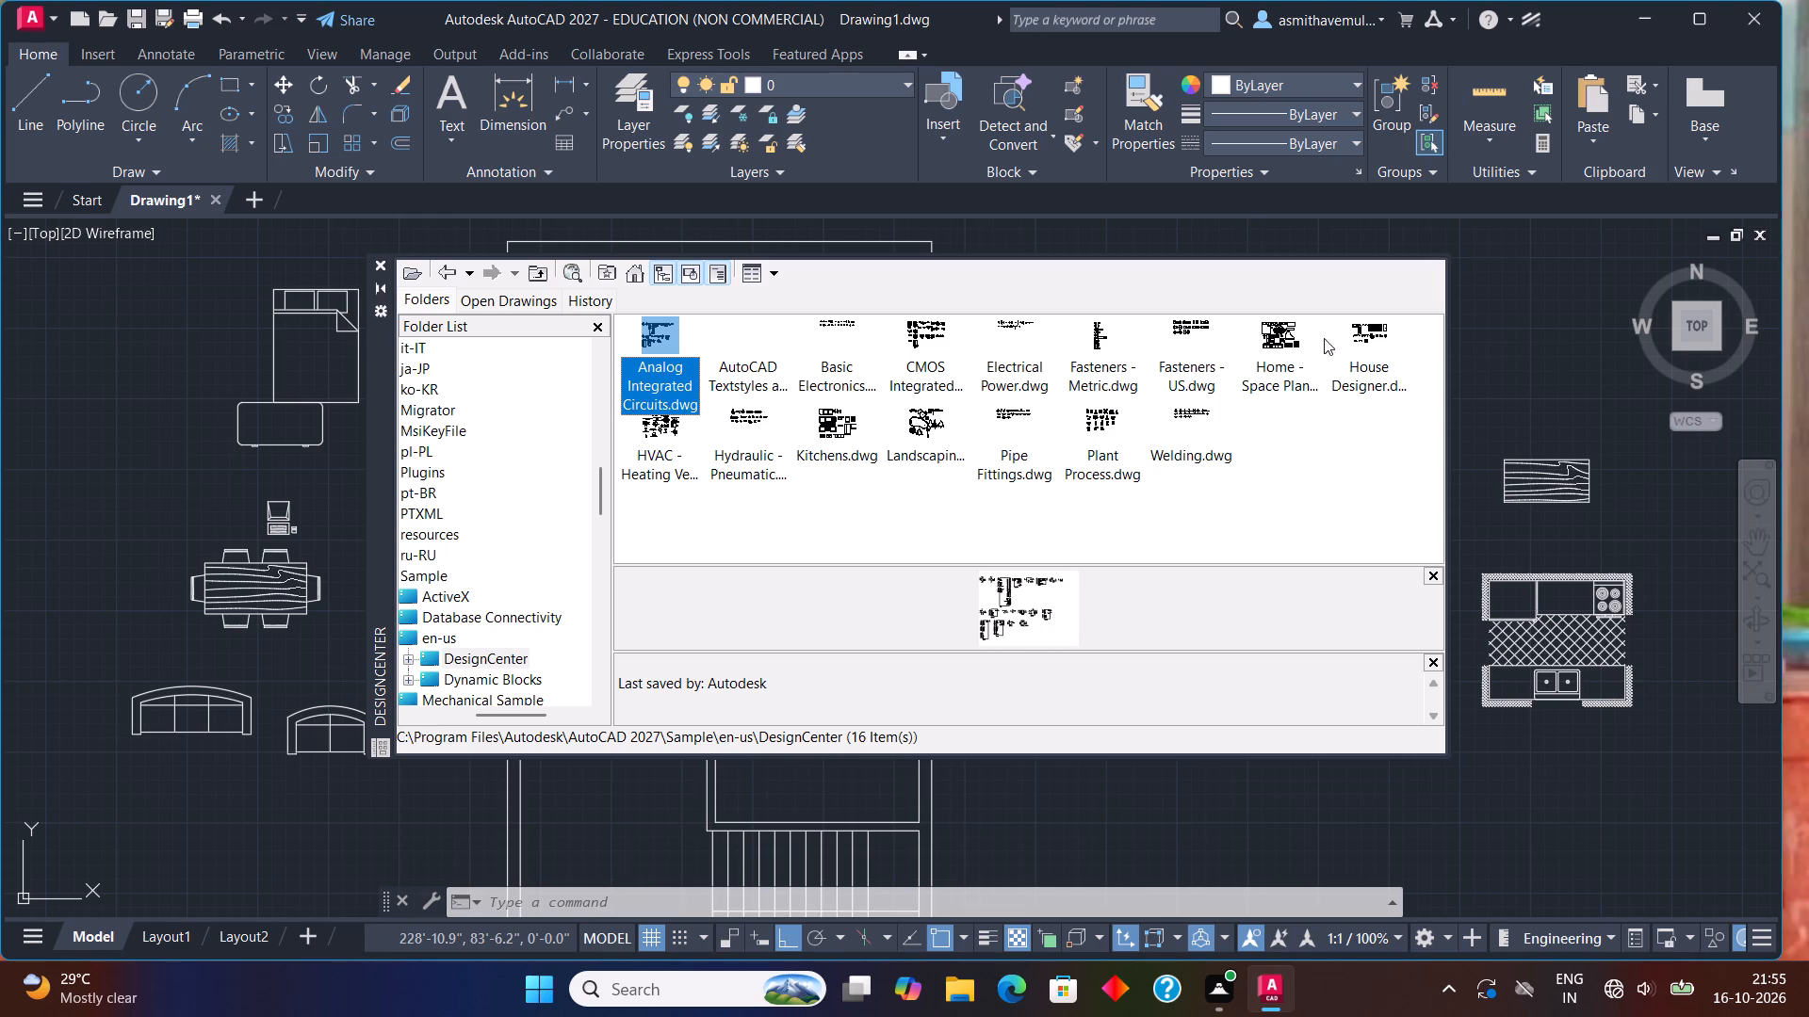
{"action": "left_click_drag", "start_coordinate": [1355, 338], "coordinate": [1368, 338]}
{"action": "left_click", "coordinate": [1368, 338]}
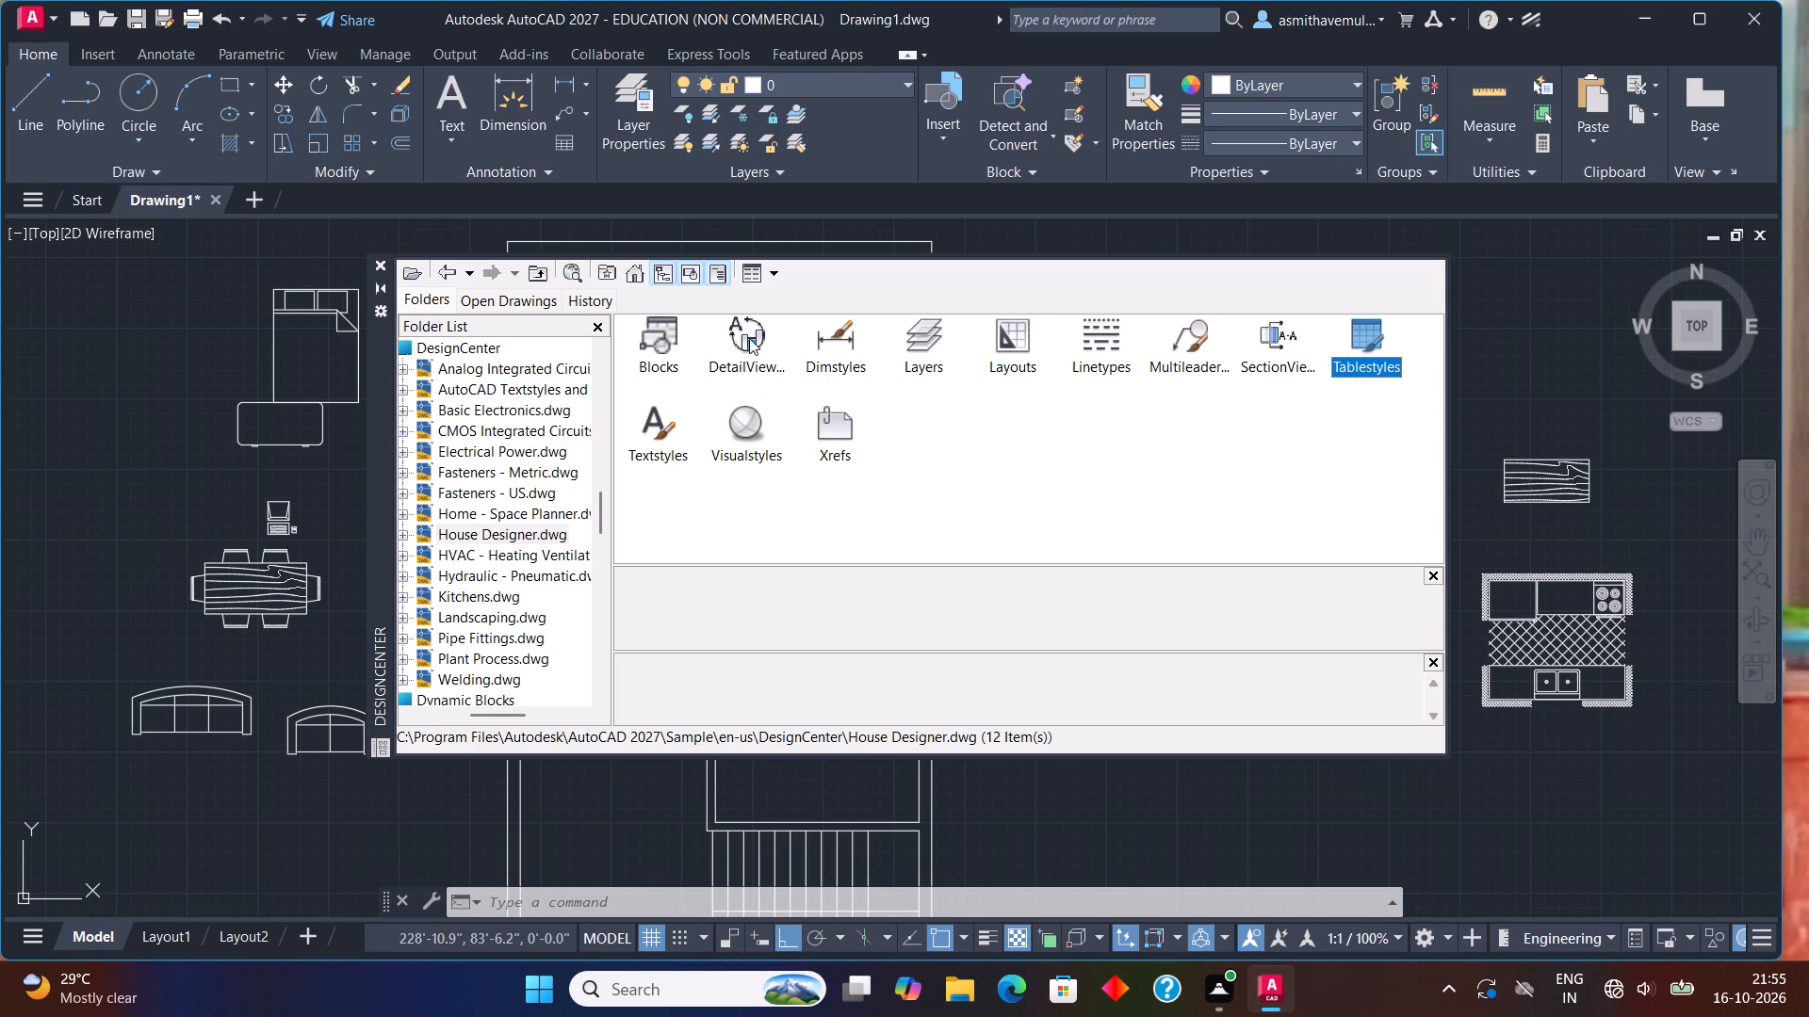
{"action": "double_click", "coordinate": [677, 338]}
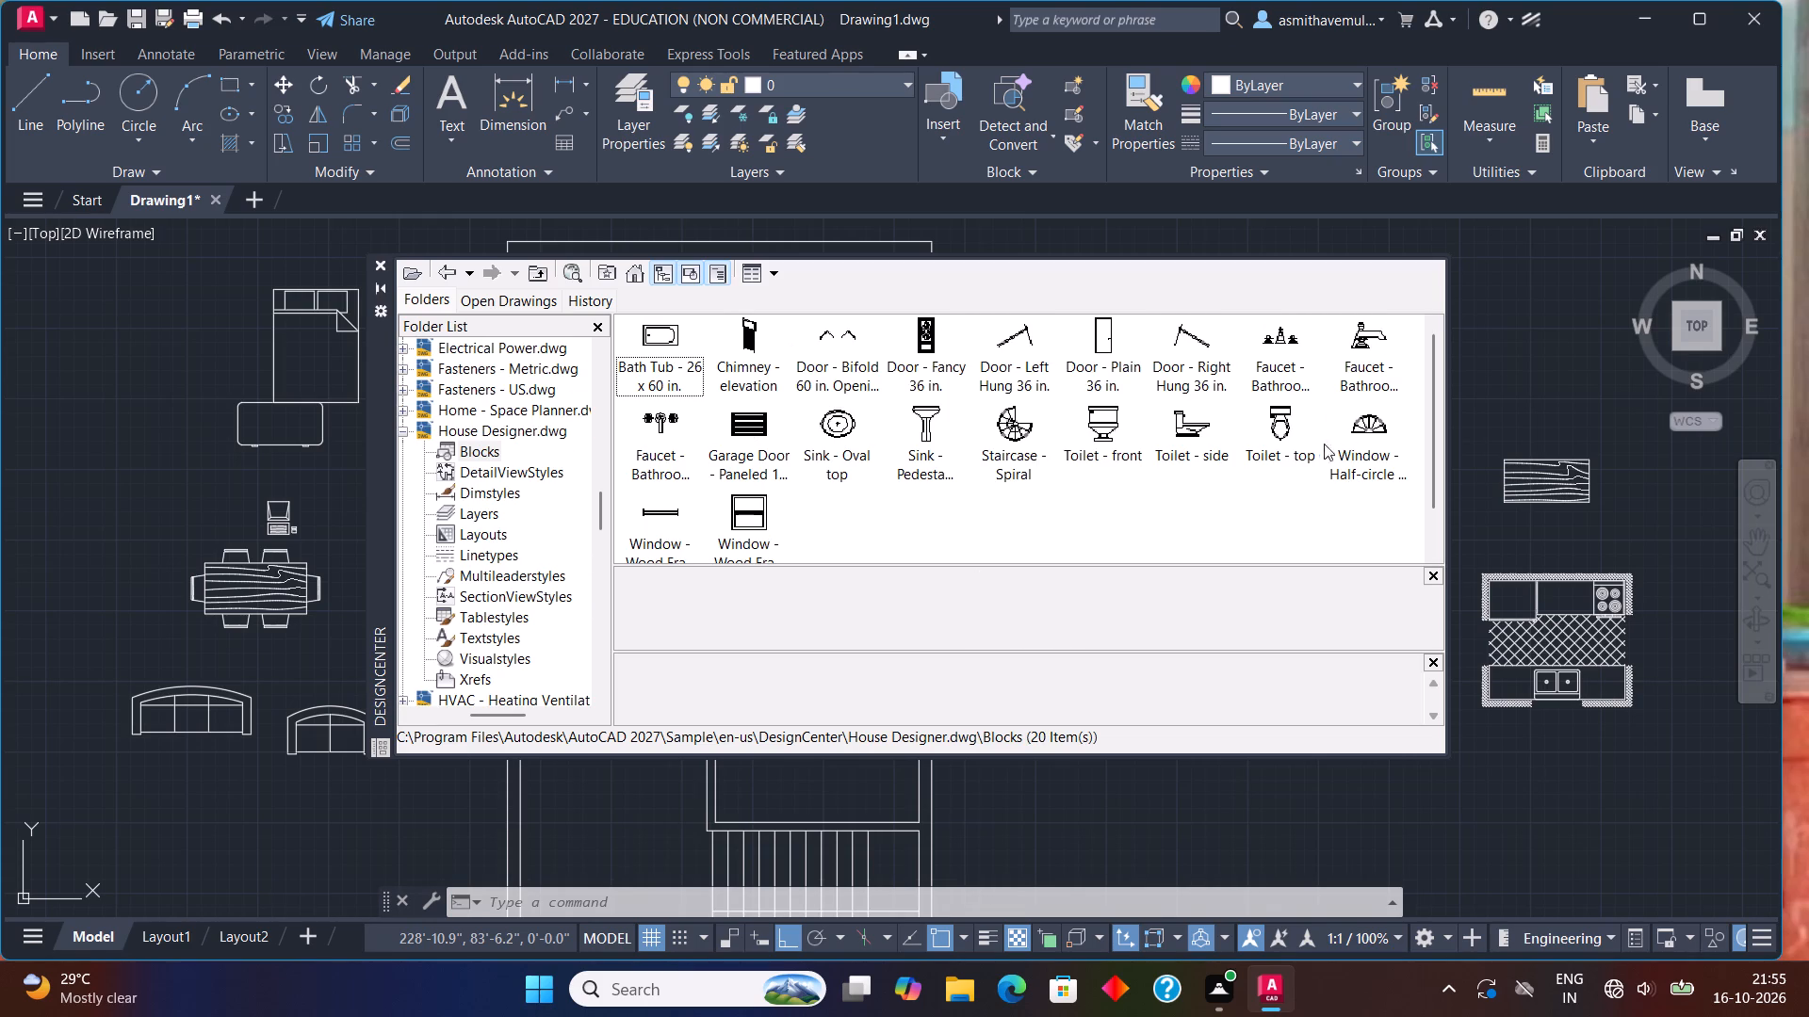
{"action": "left_click_drag", "start_coordinate": [1269, 420], "coordinate": [1436, 378]}
{"action": "left_click_drag", "start_coordinate": [1436, 378], "coordinate": [1500, 362]}
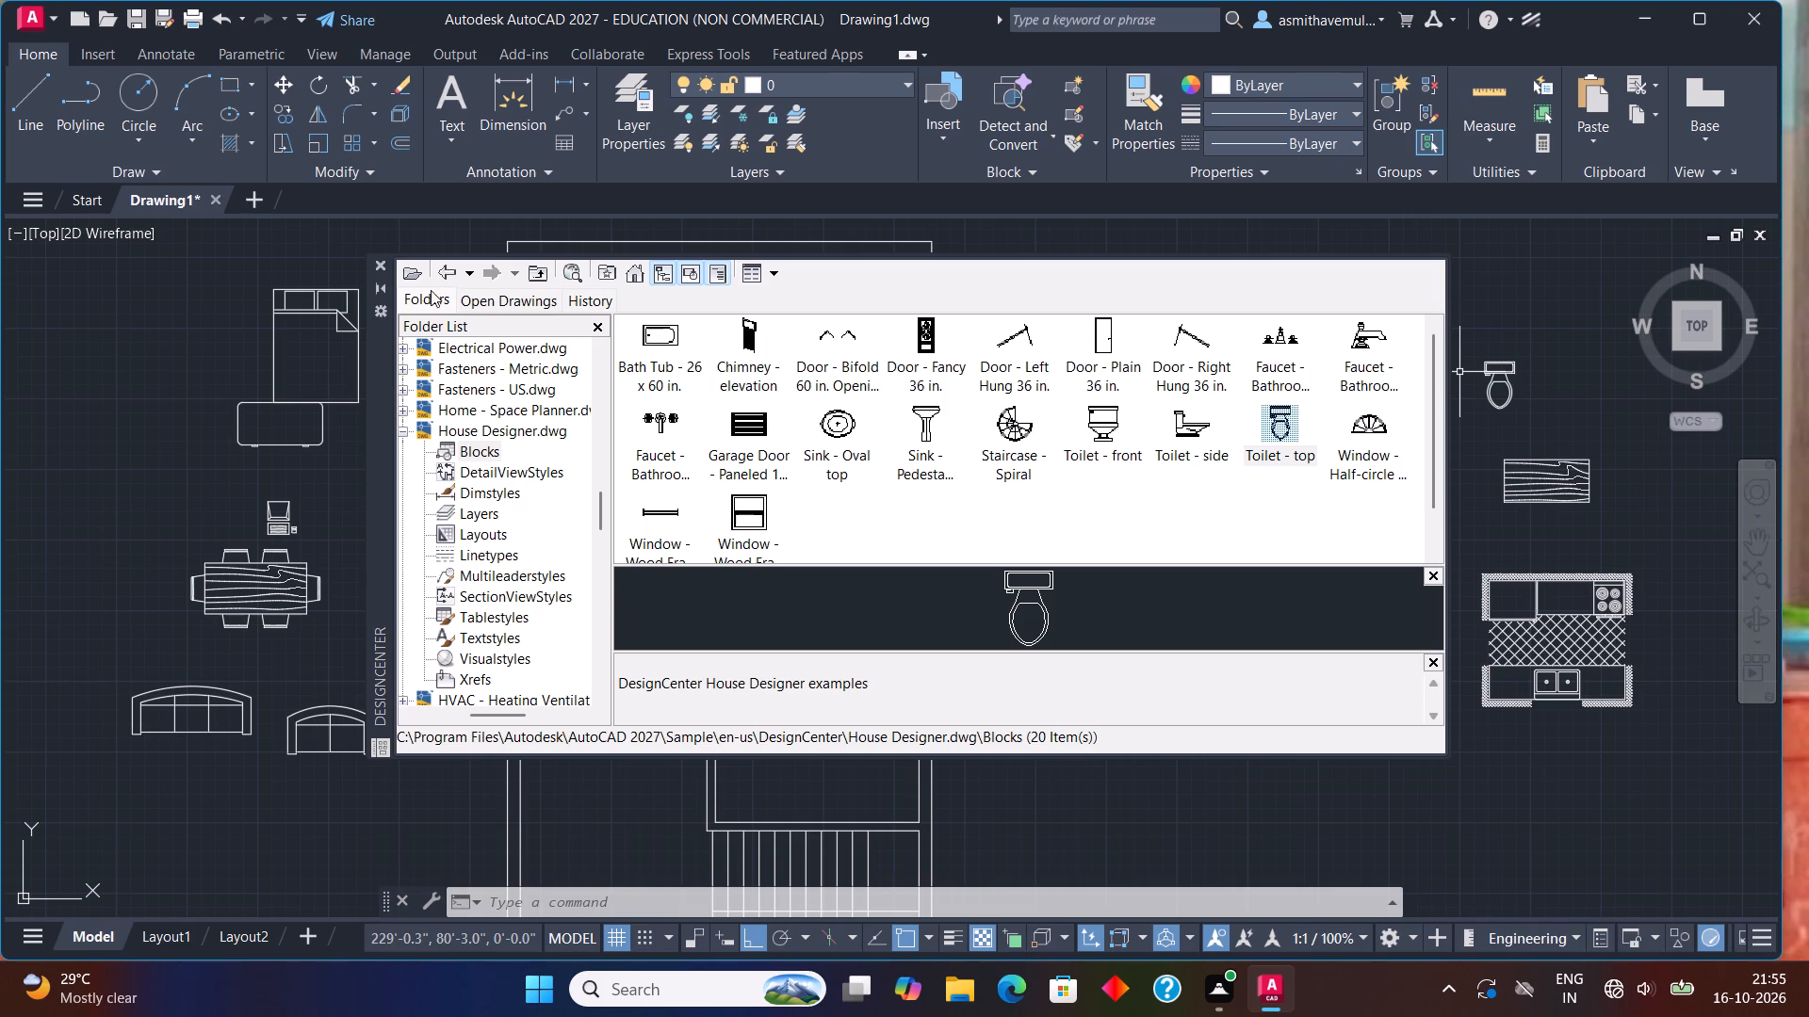
{"action": "left_click", "coordinate": [383, 261]}
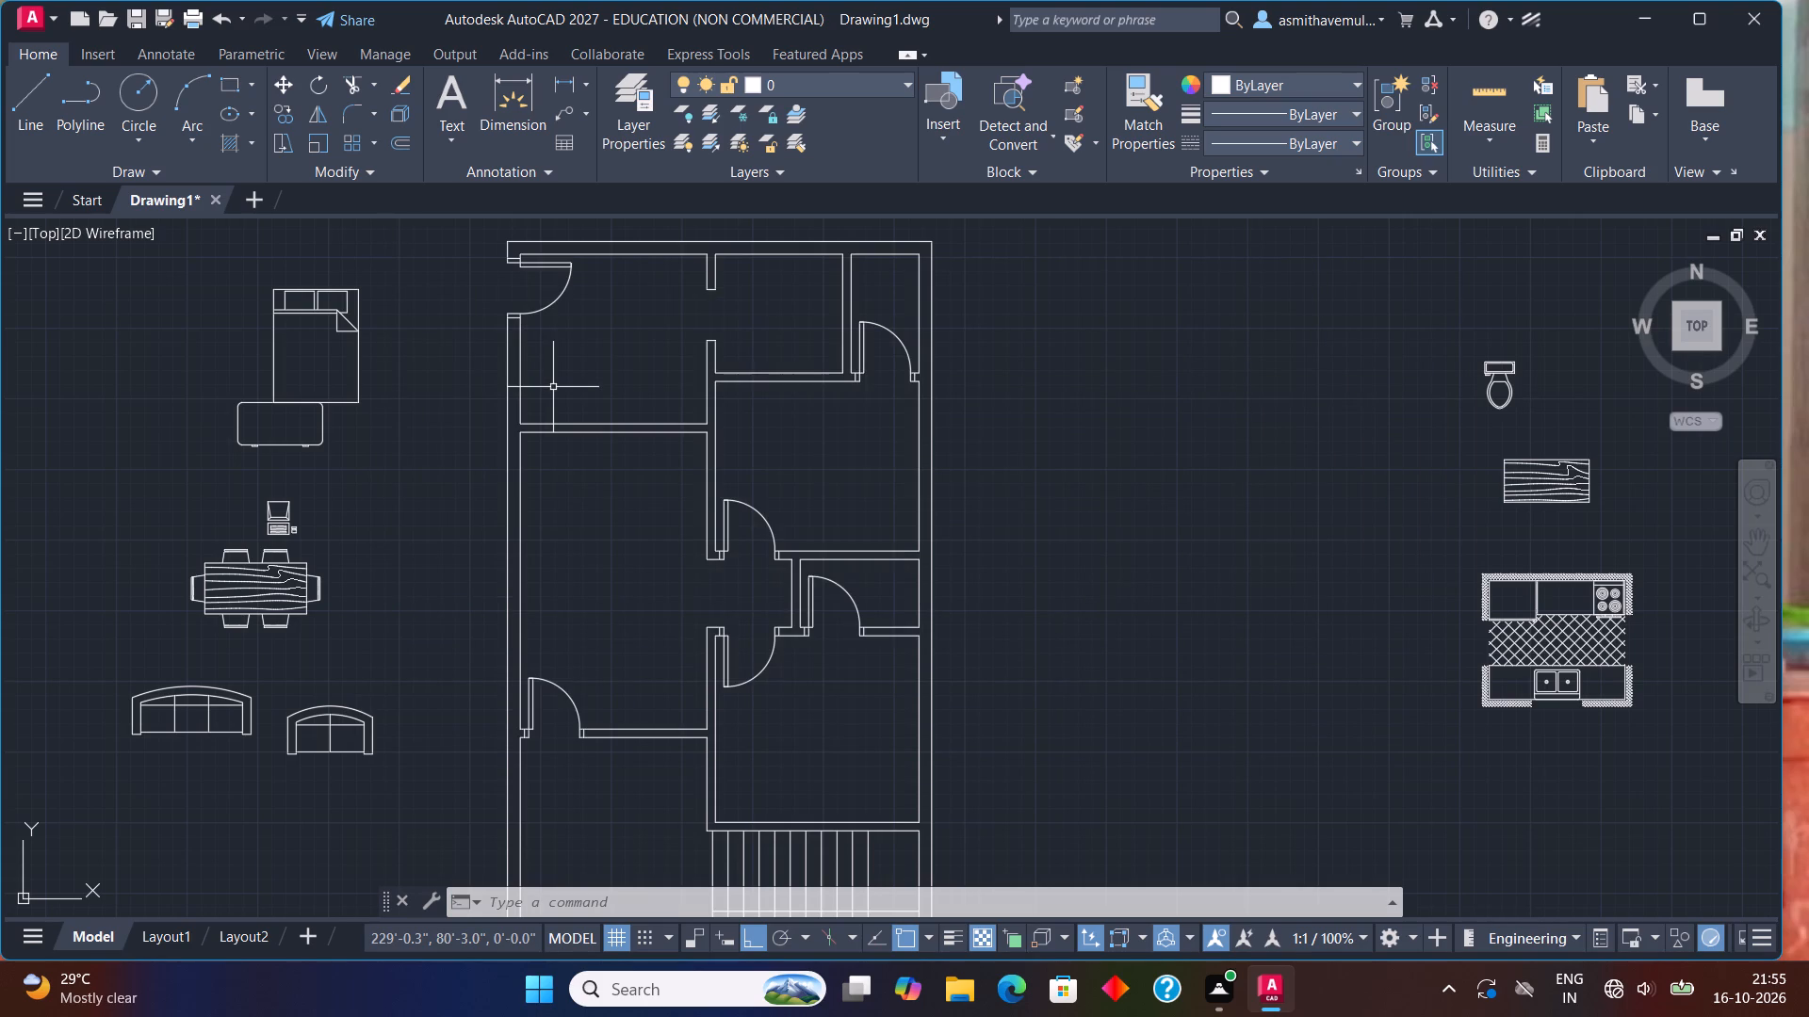
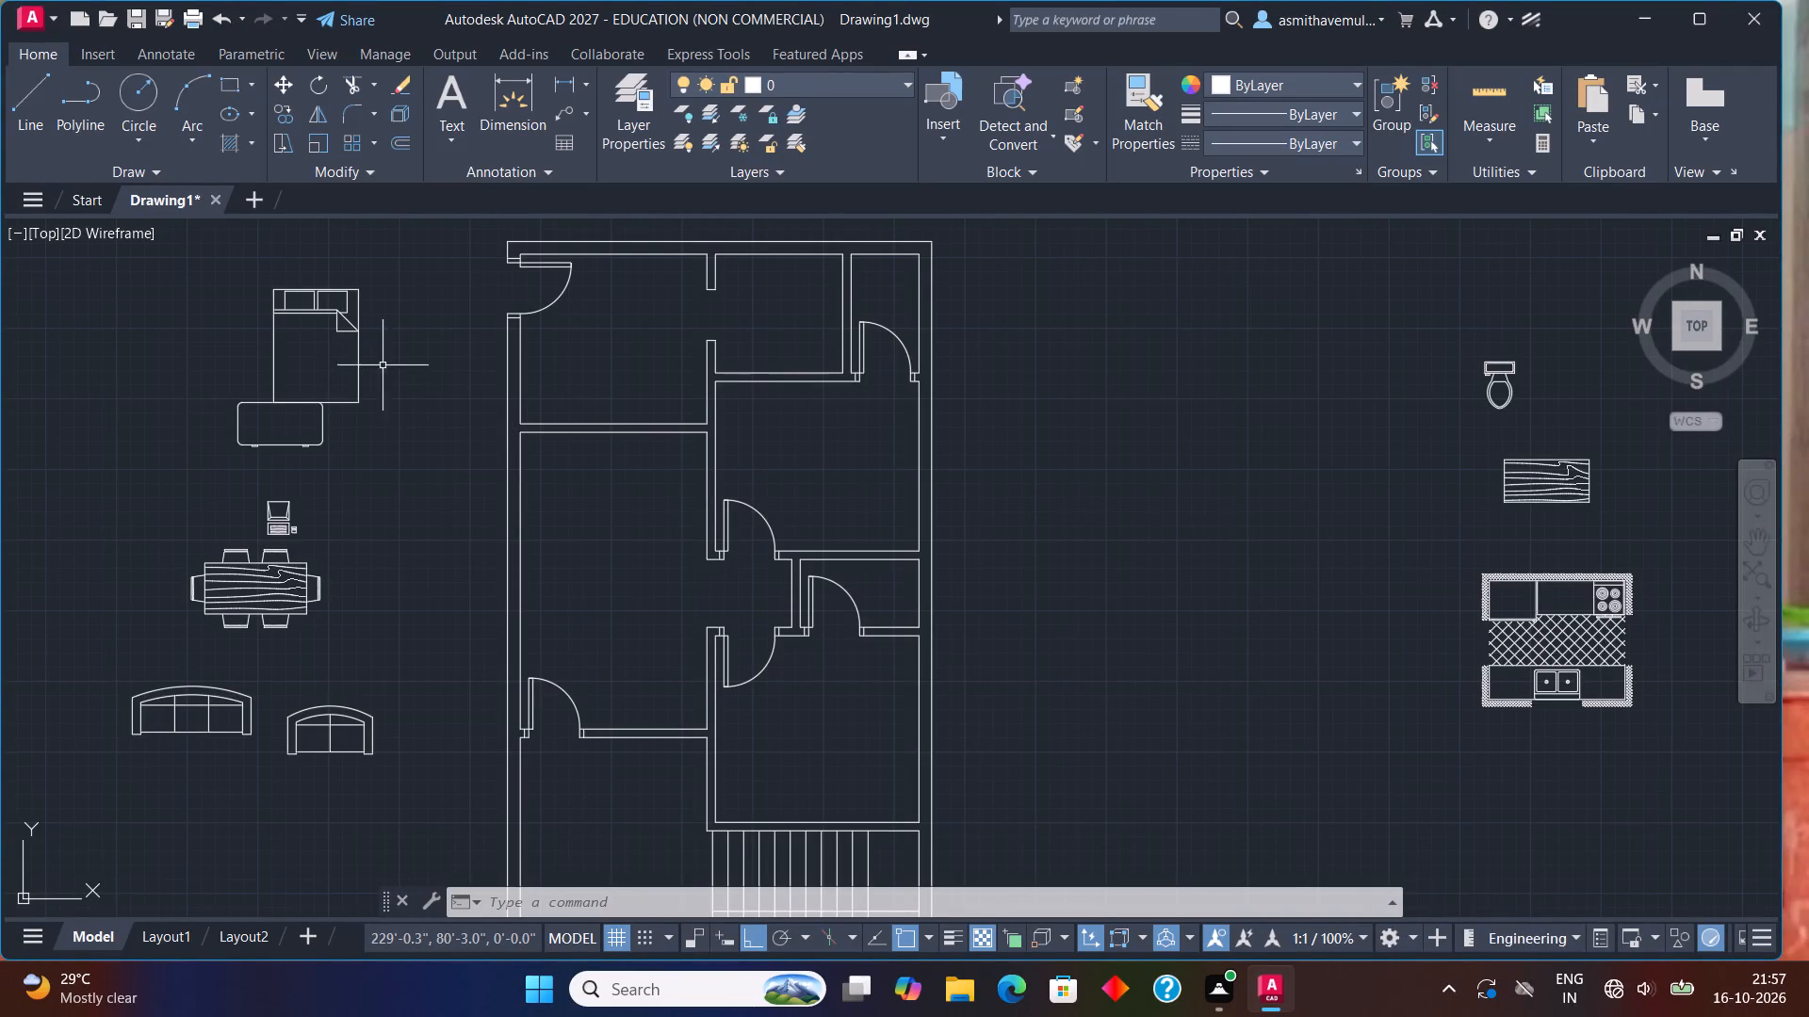
Rotate the bed west of the floor plan 270° about its northeast corner so the pillows face east.
{"action": "left_click", "coordinate": [356, 339]}
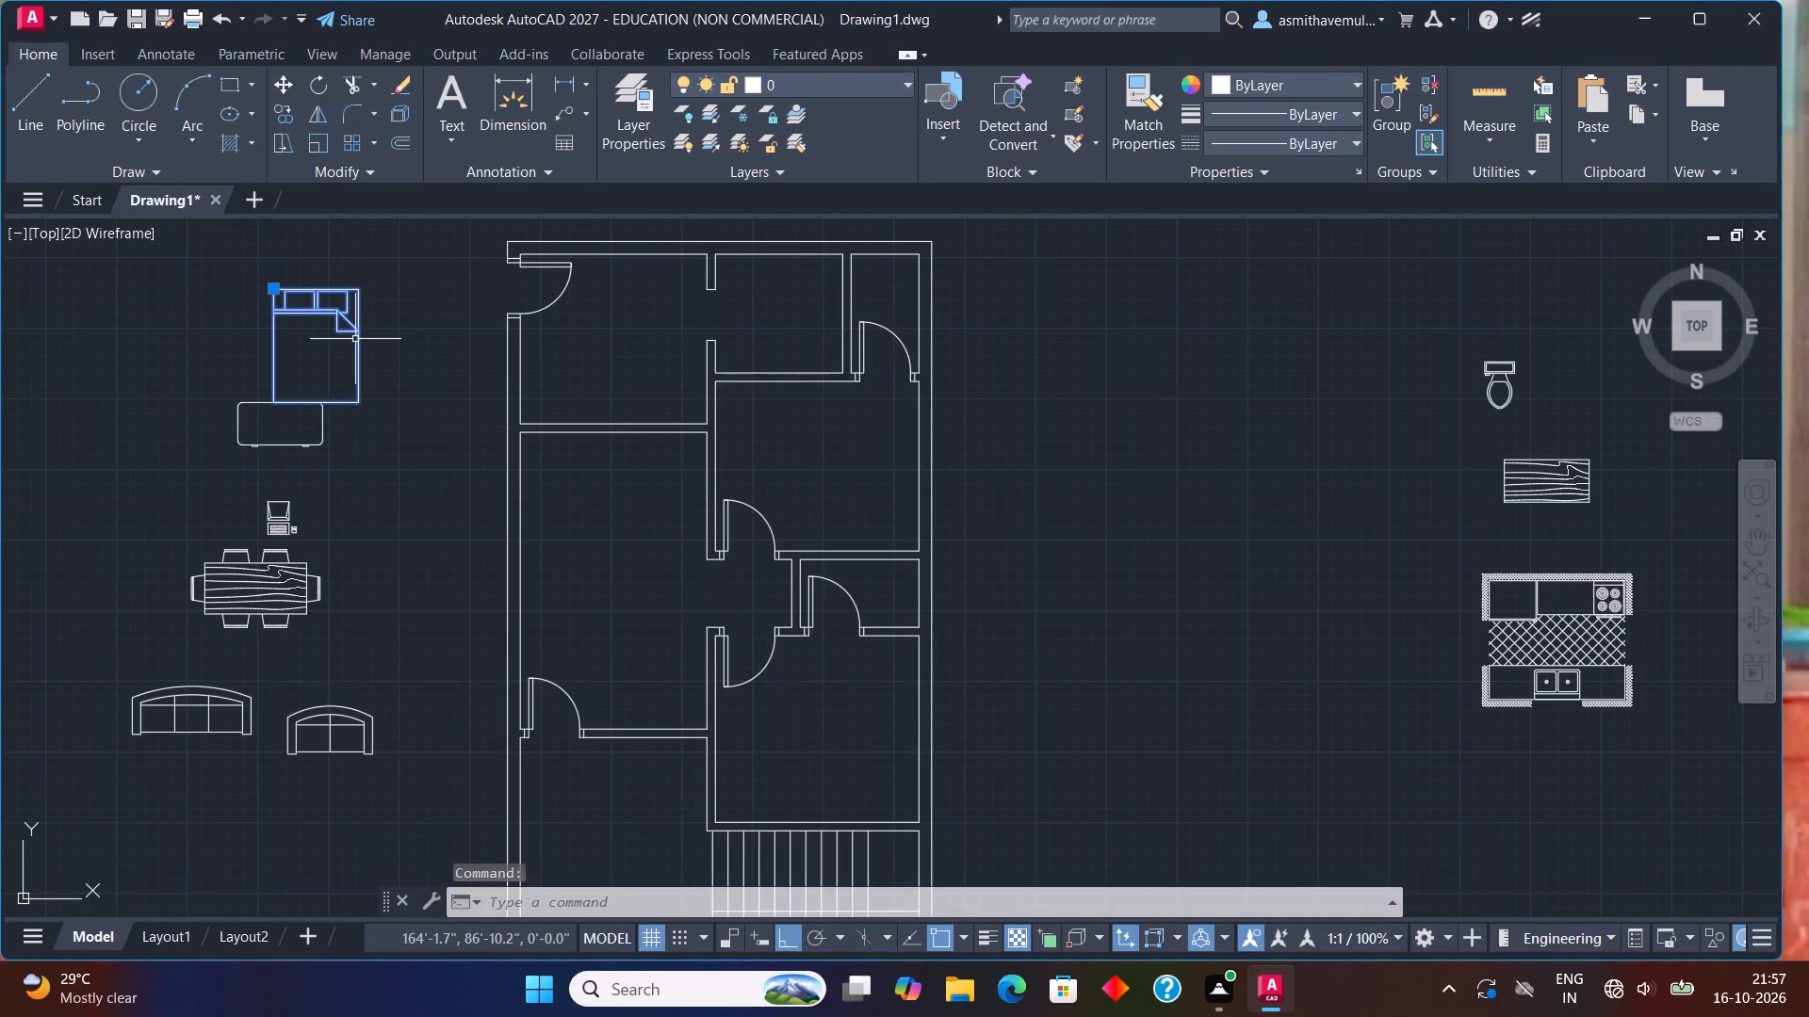
{"action": "type", "text": "RO"}
{"action": "key", "text": "Return"}
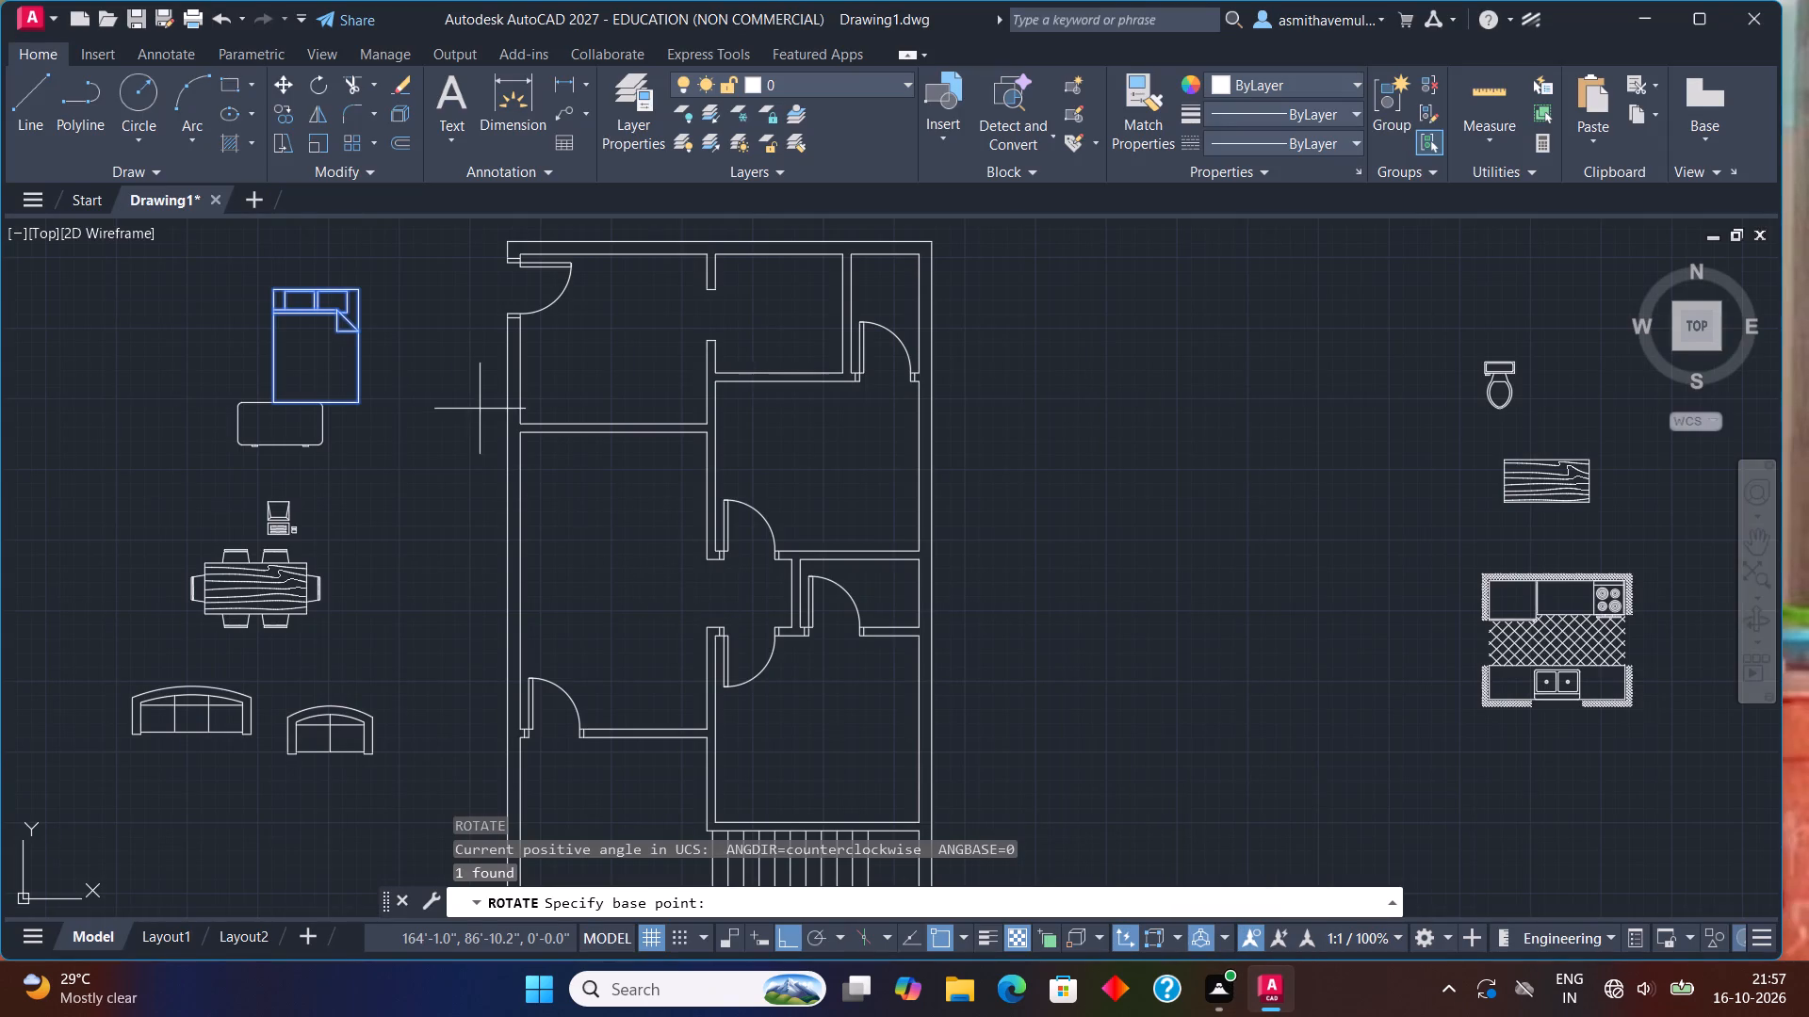
{"action": "left_click", "coordinate": [352, 287]}
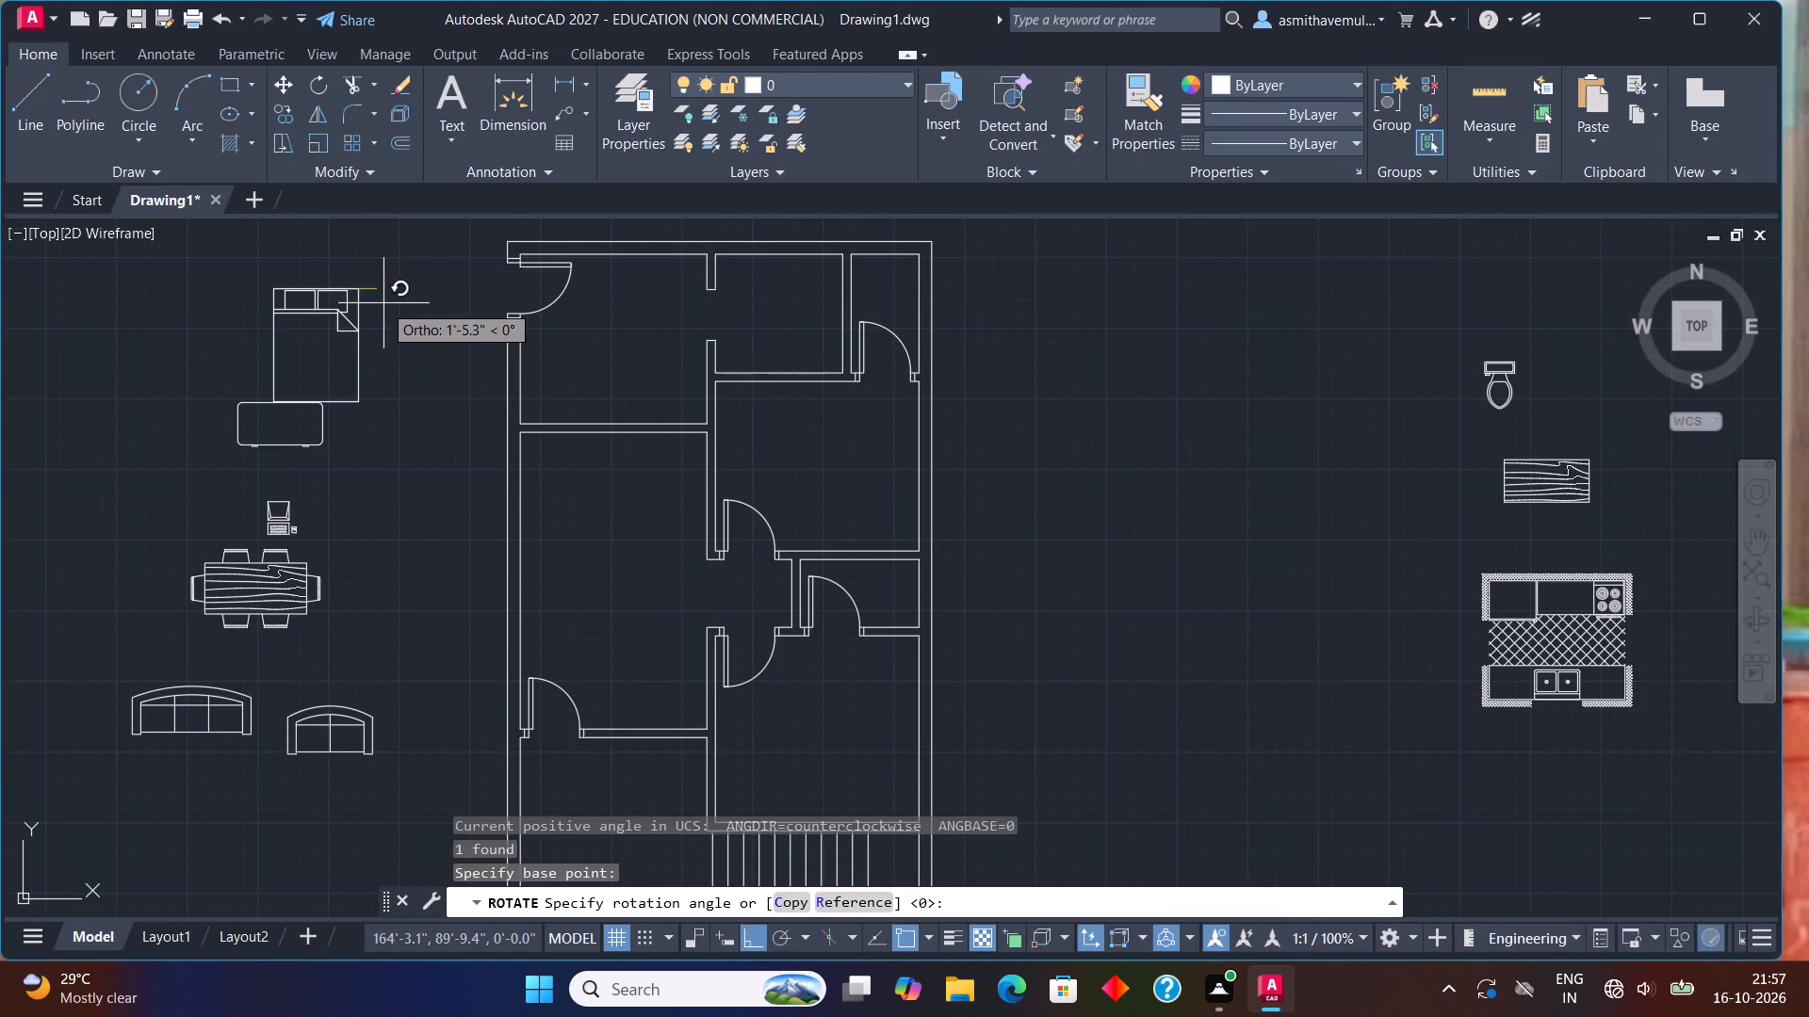
{"action": "middle_click_drag", "start_coordinate": [386, 305], "coordinate": [403, 598]}
{"action": "left_click", "coordinate": [389, 657]}
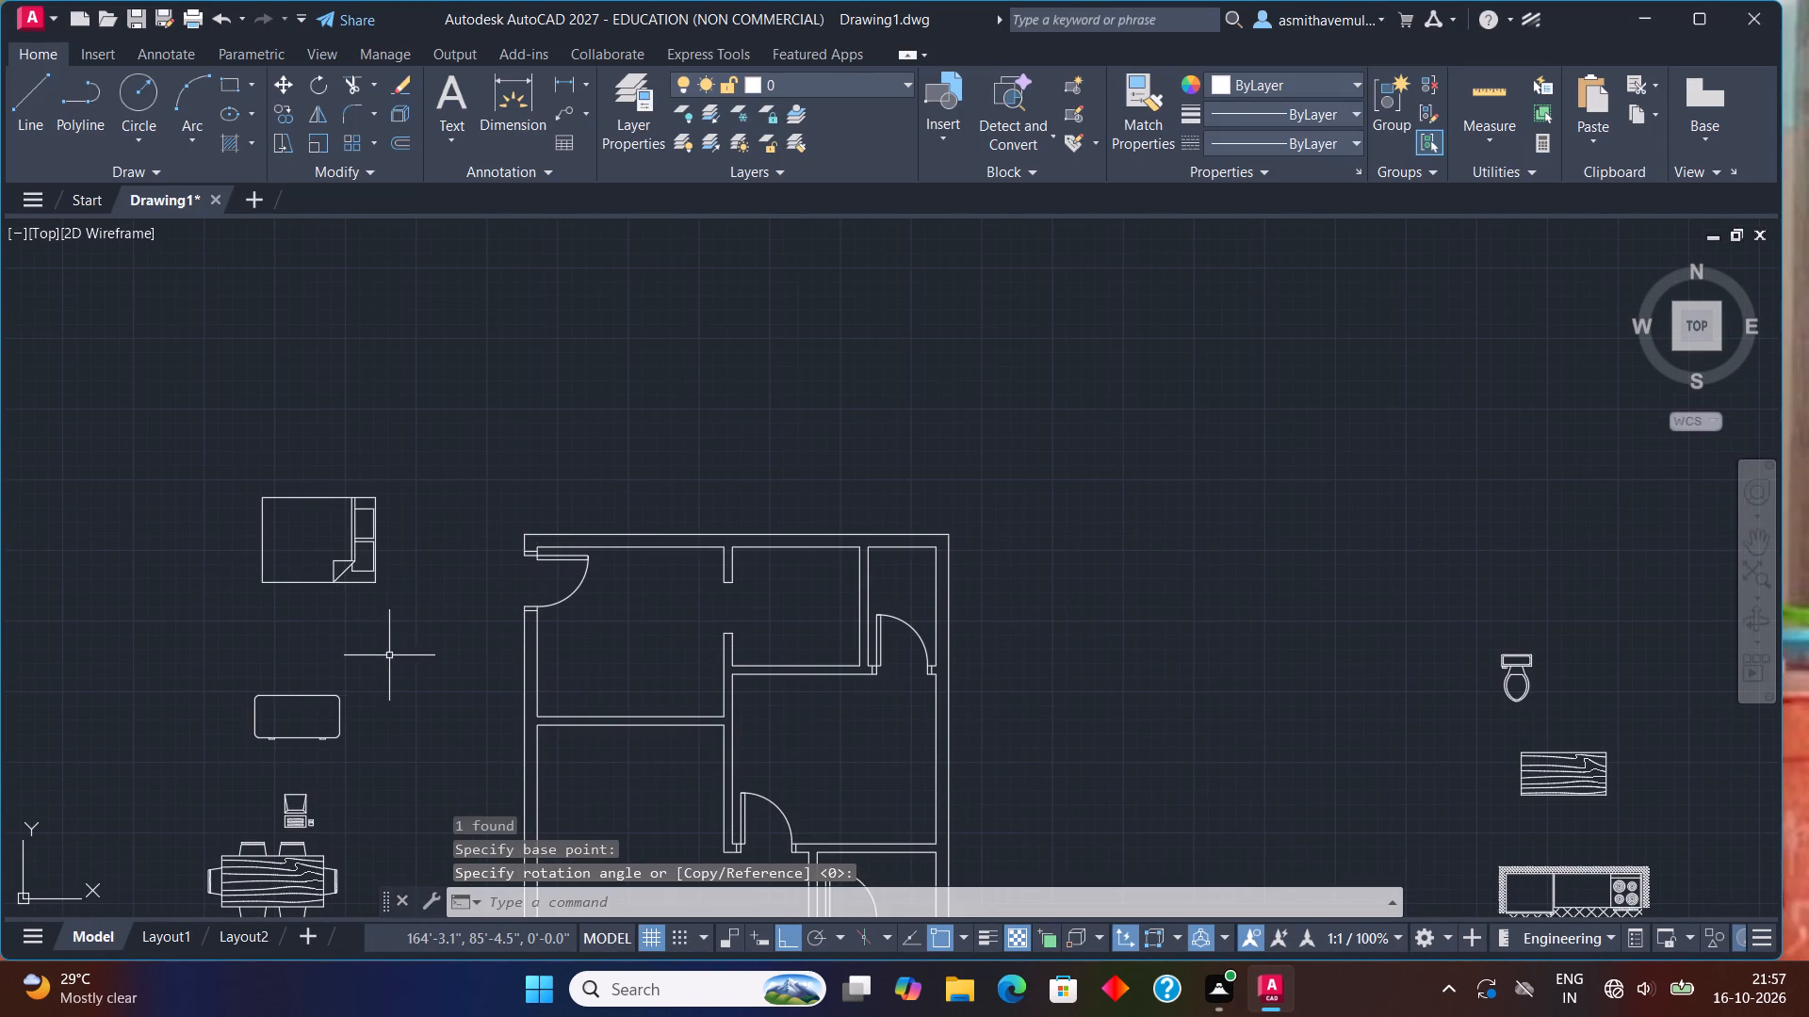
Copy the rotated bed from its pillow-side midpoint onto the inner east wall of the bedroom north of the small bathroom, with Ortho off.
{"action": "left_click_drag", "start_coordinate": [386, 552], "coordinate": [226, 600]}
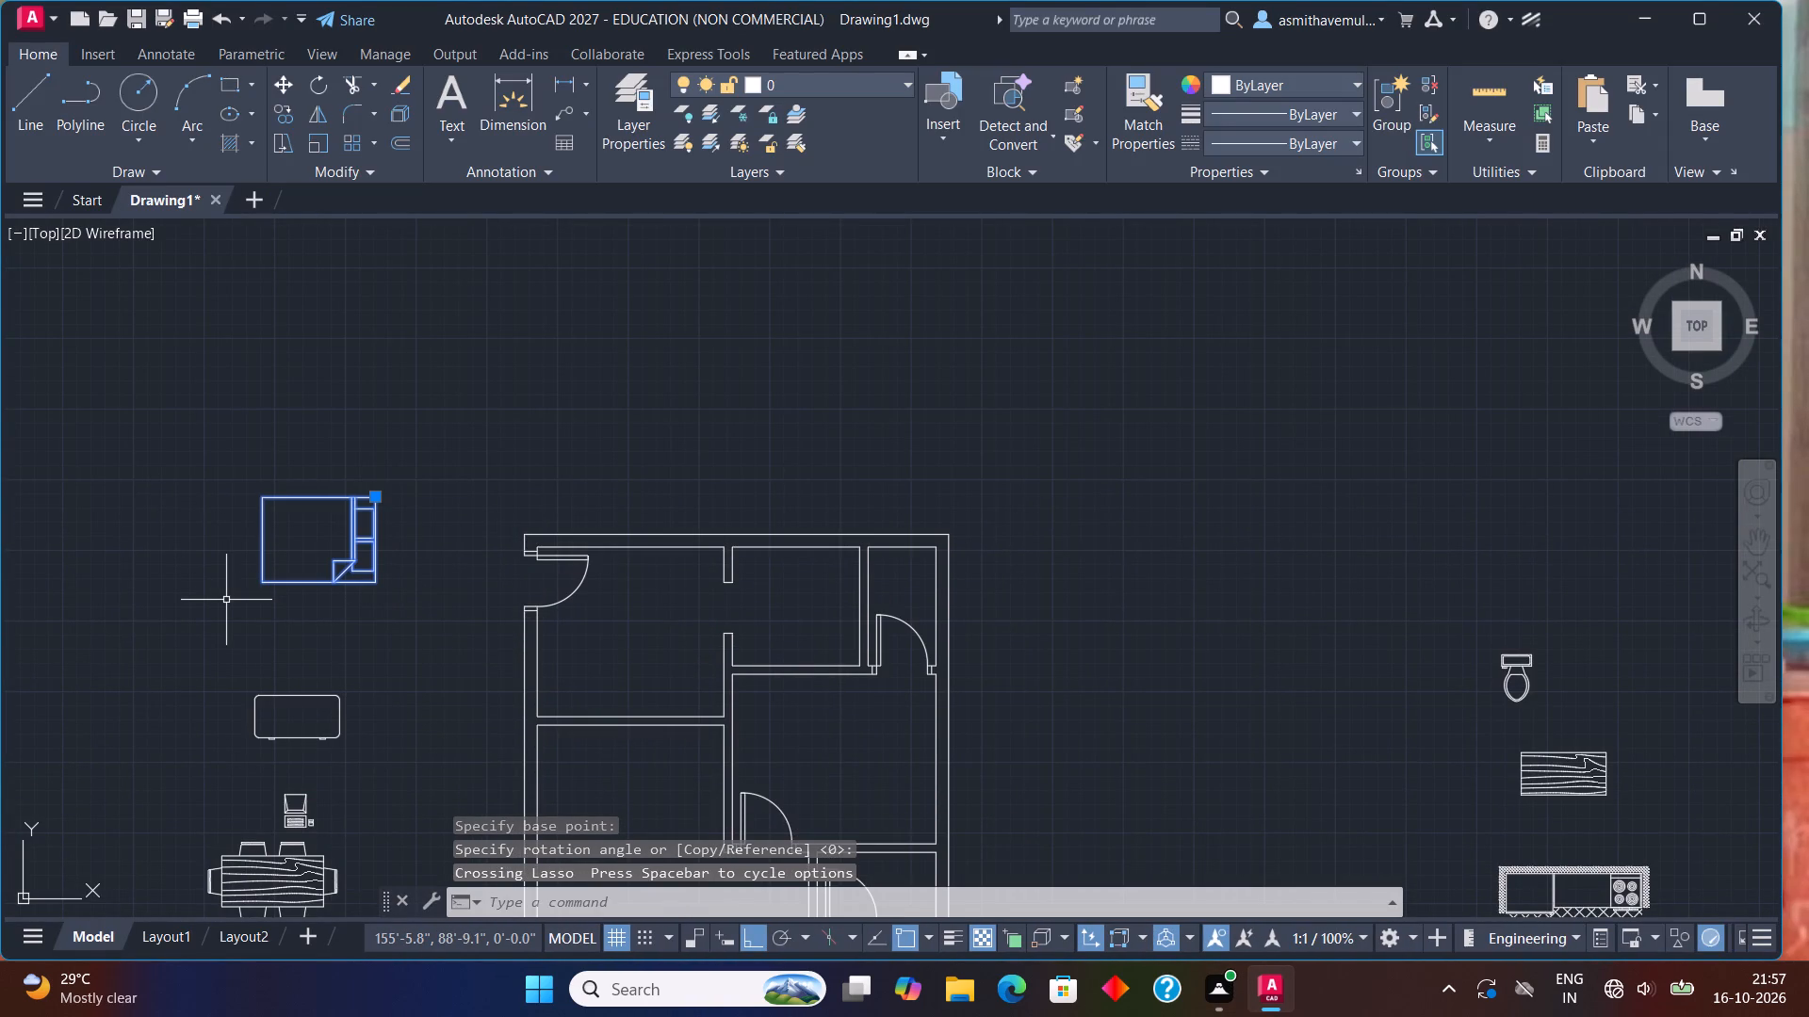
{"action": "type", "text": "COPY"}
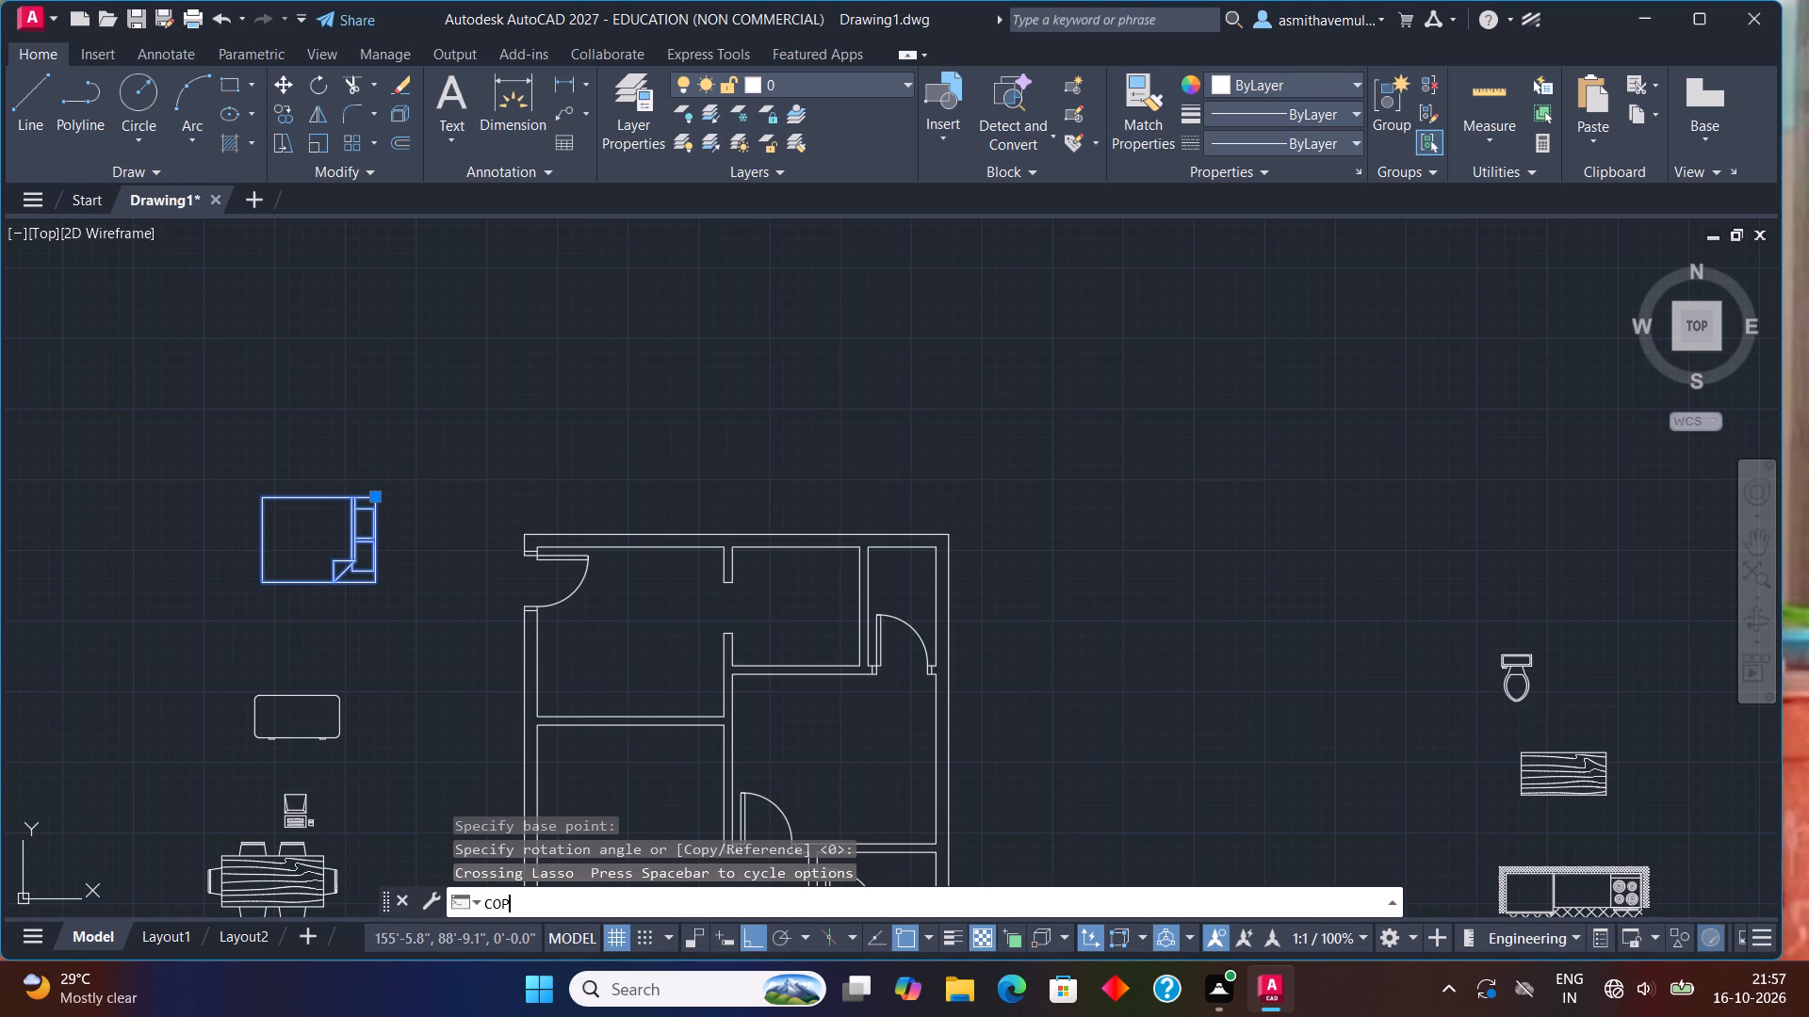
{"action": "key", "text": "Return"}
{"action": "key", "text": "F8"}
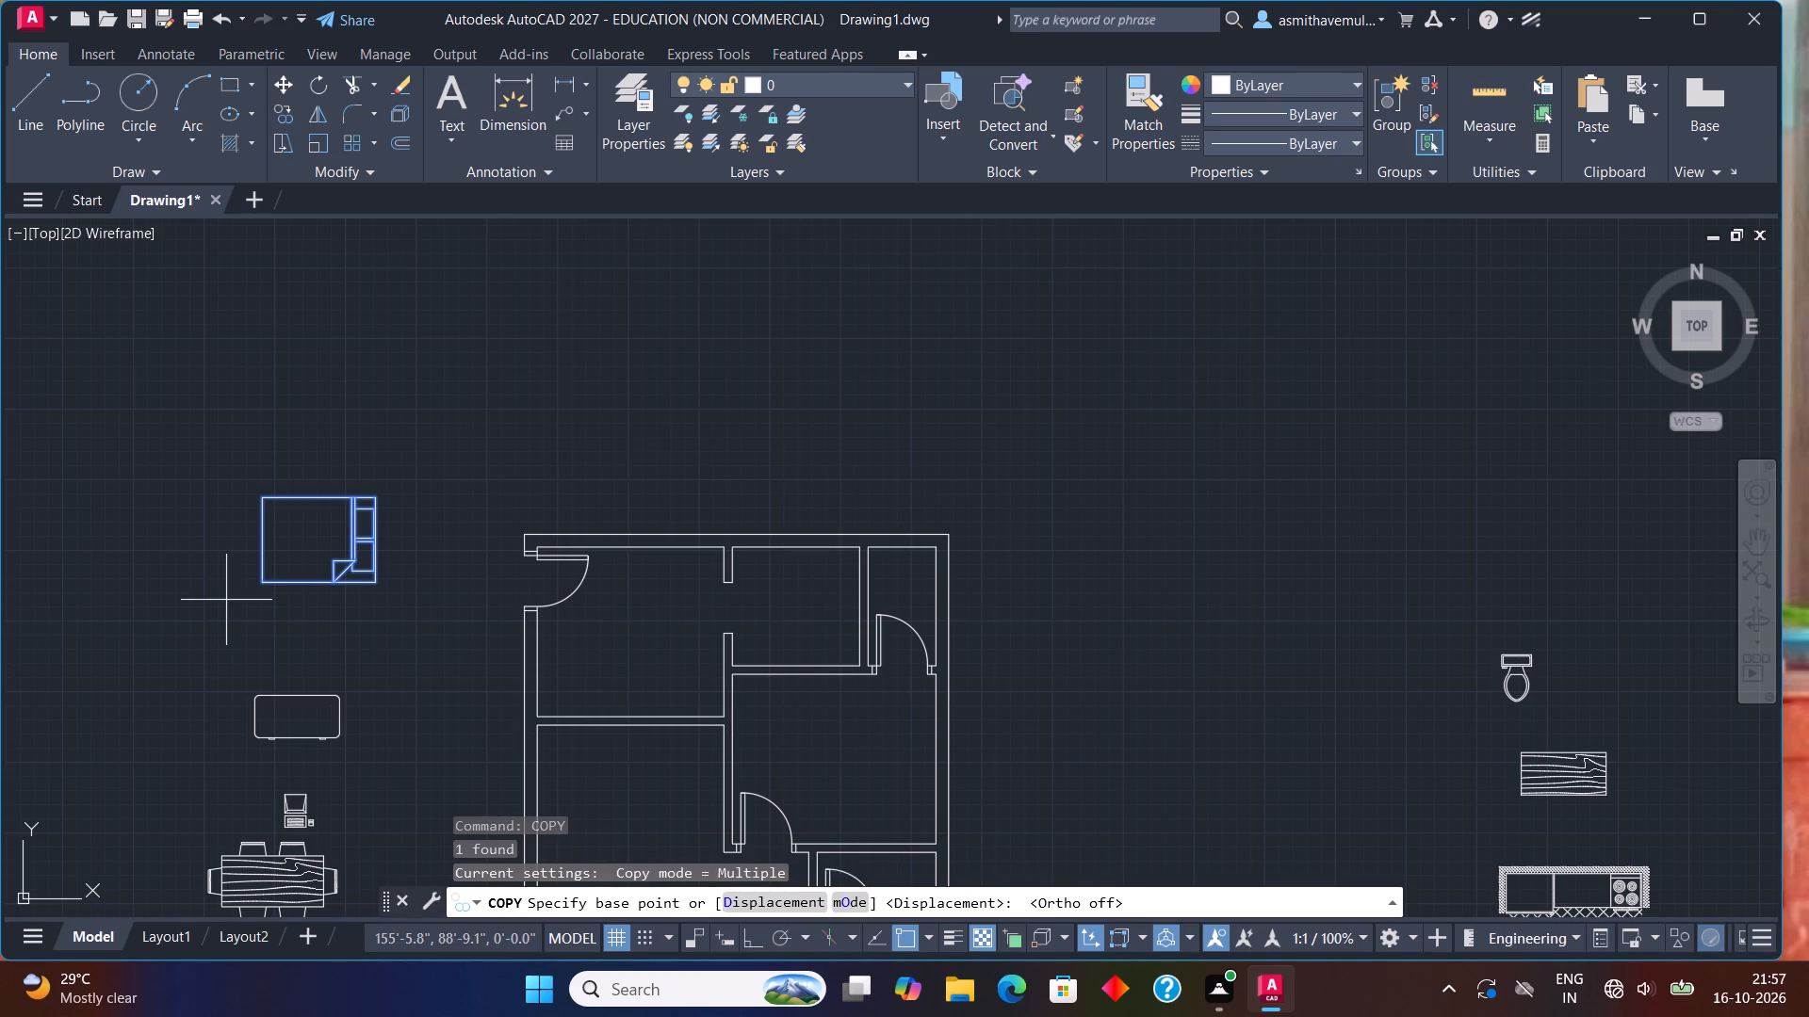
{"action": "left_click", "coordinate": [375, 534]}
{"action": "middle_click_drag", "start_coordinate": [837, 732], "coordinate": [802, 551]}
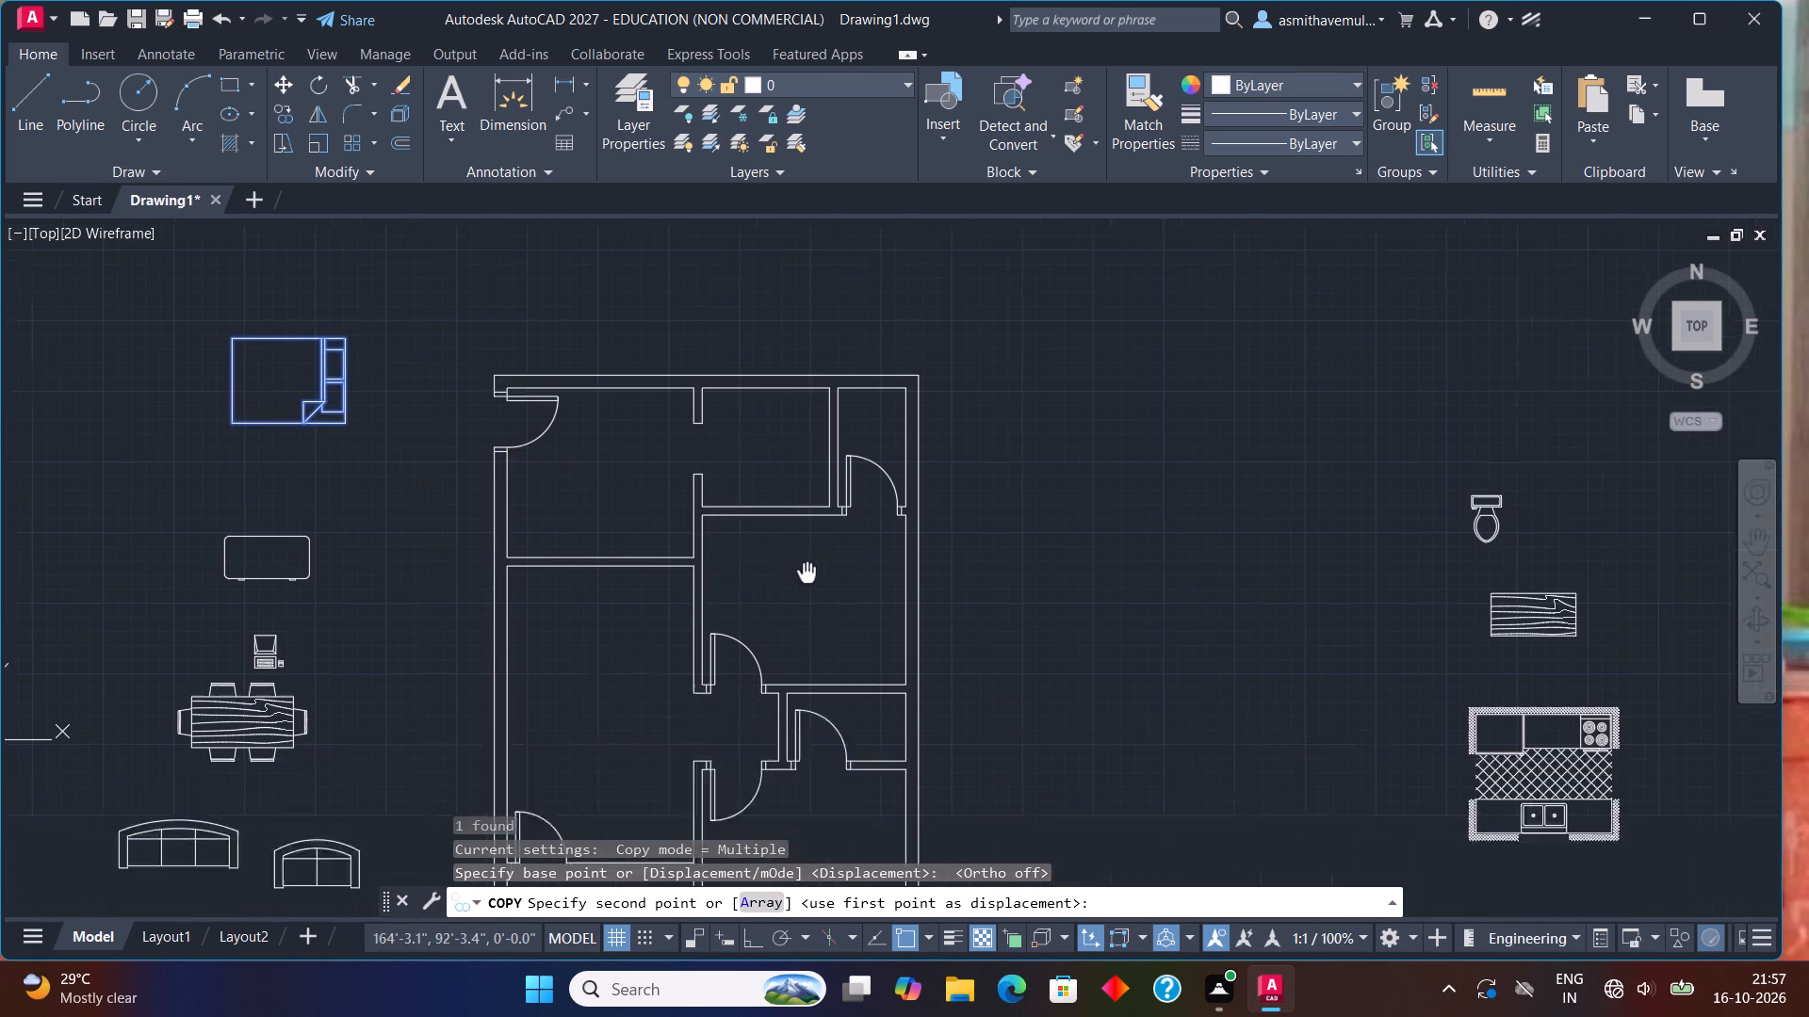
{"action": "middle_click_drag", "start_coordinate": [802, 551], "coordinate": [757, 418]}
{"action": "scroll", "coordinate": [759, 418], "scroll_direction": "down", "scroll_amount": 1}
{"action": "scroll", "coordinate": [801, 461], "scroll_direction": "up", "scroll_amount": 5}
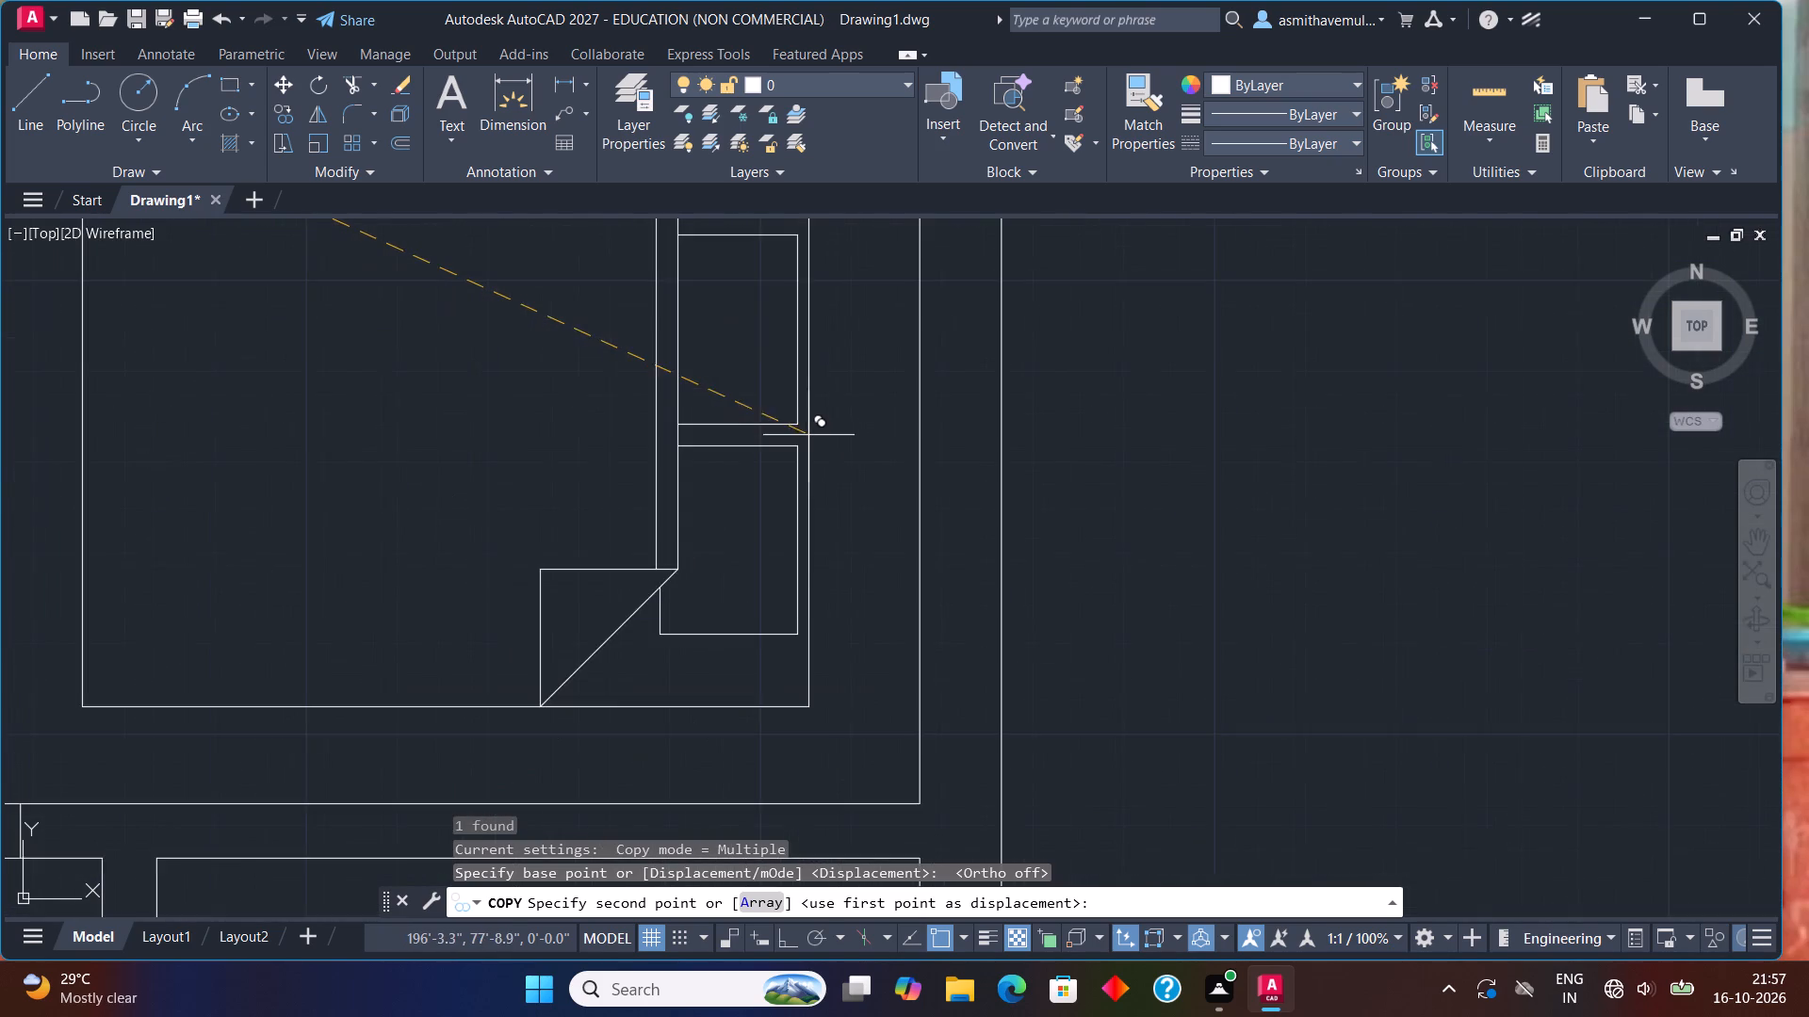
{"action": "scroll", "coordinate": [812, 431], "scroll_direction": "down", "scroll_amount": 2}
{"action": "middle_click_drag", "start_coordinate": [814, 431], "coordinate": [845, 584]}
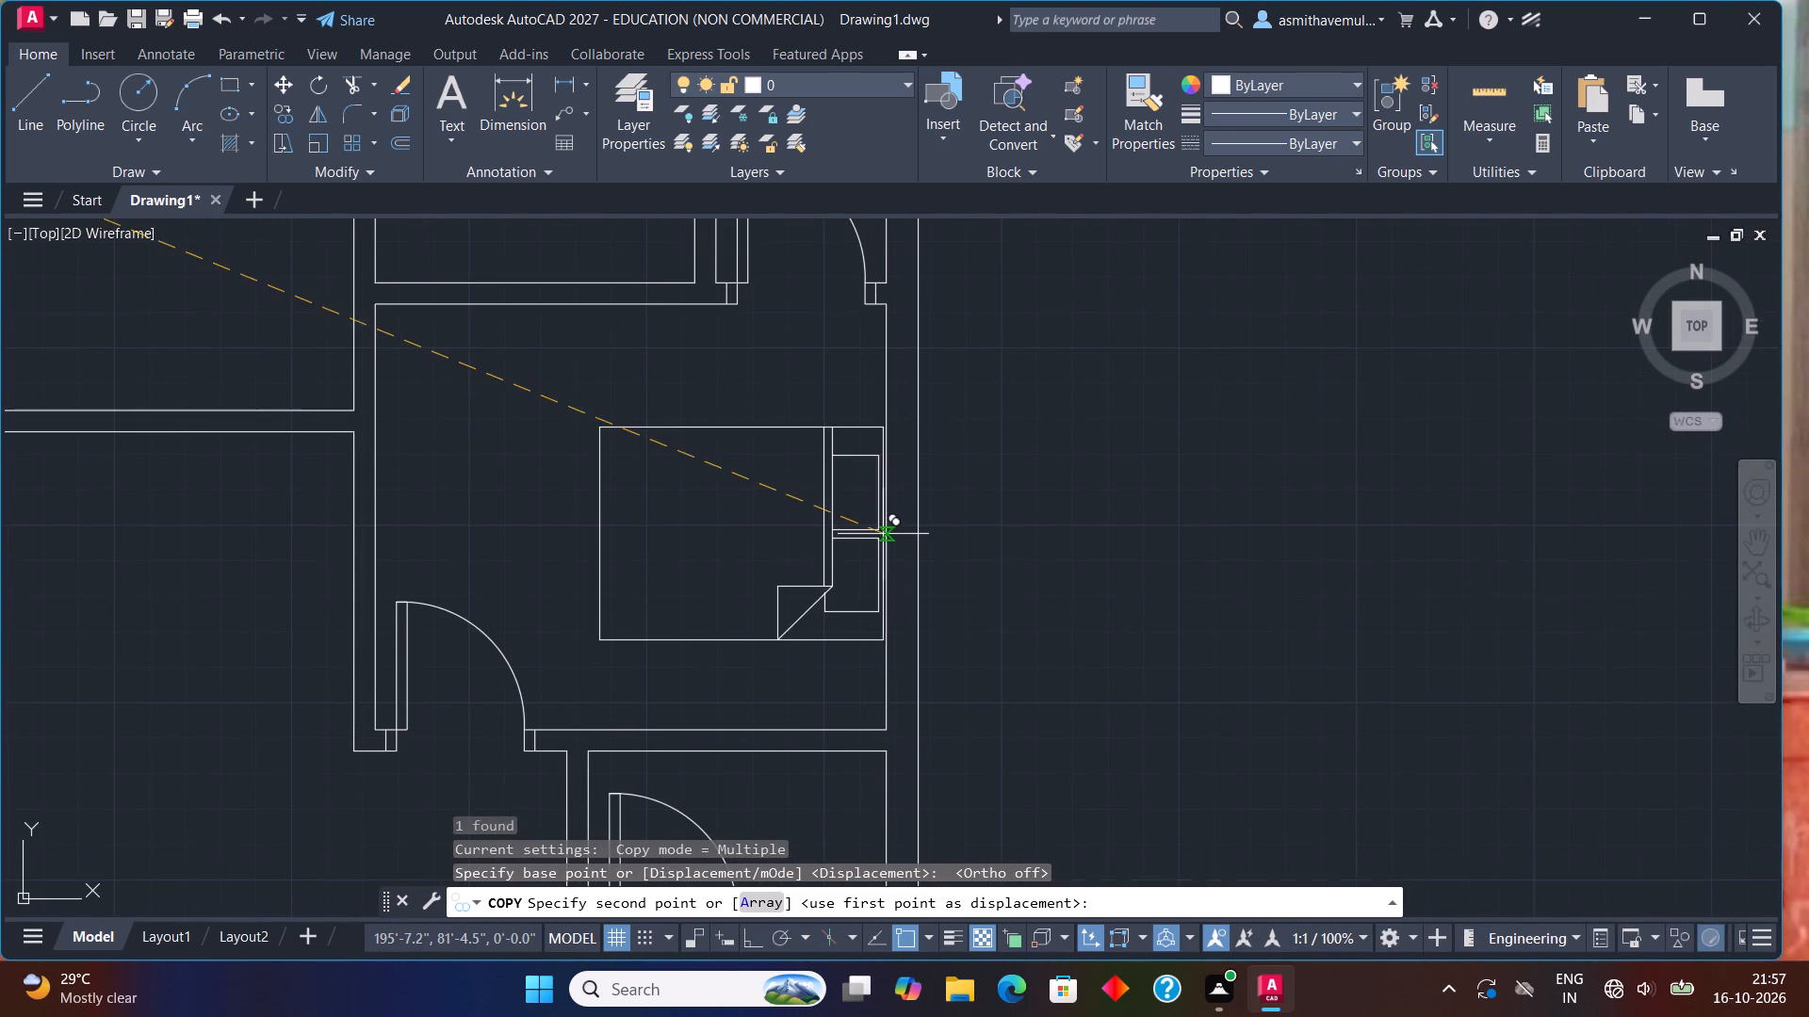
{"action": "scroll", "coordinate": [893, 532], "scroll_direction": "up", "scroll_amount": 1}
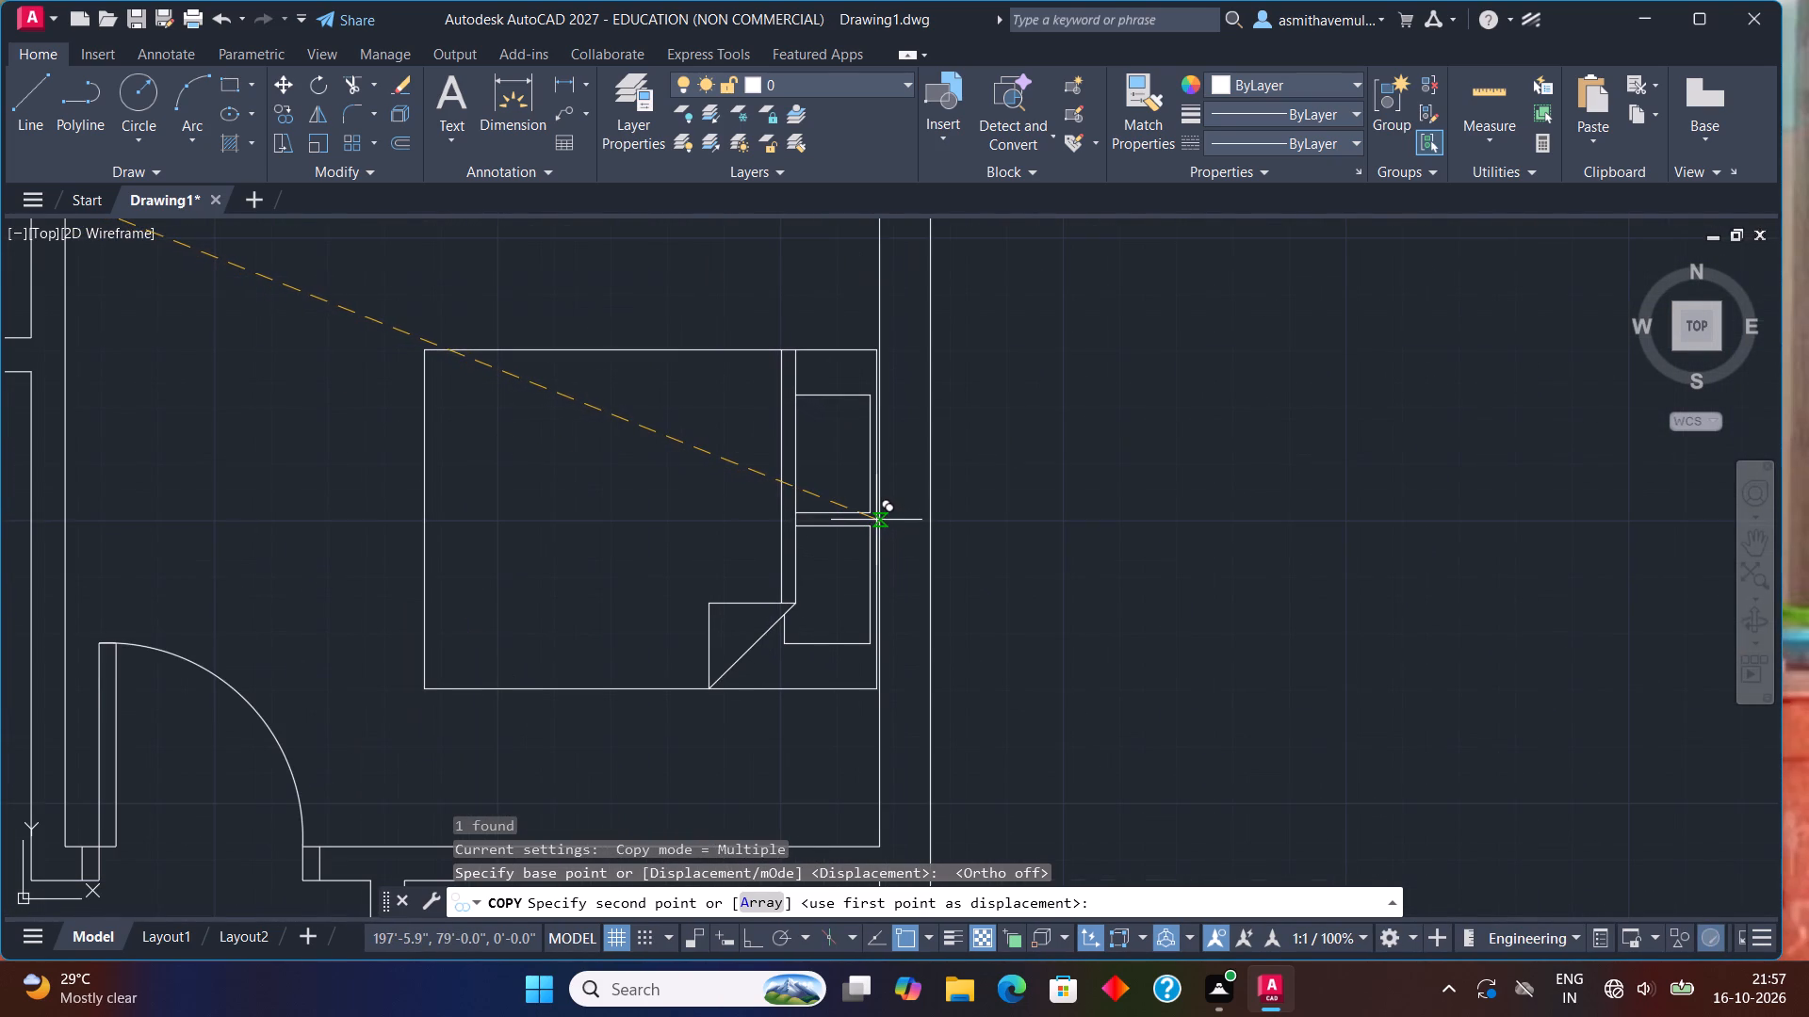
{"action": "left_click", "coordinate": [879, 513]}
Place a second copy of the bed against the inner east wall of the bedroom above the staircase and finish copying.
{"action": "scroll", "coordinate": [885, 582], "scroll_direction": "down", "scroll_amount": 4}
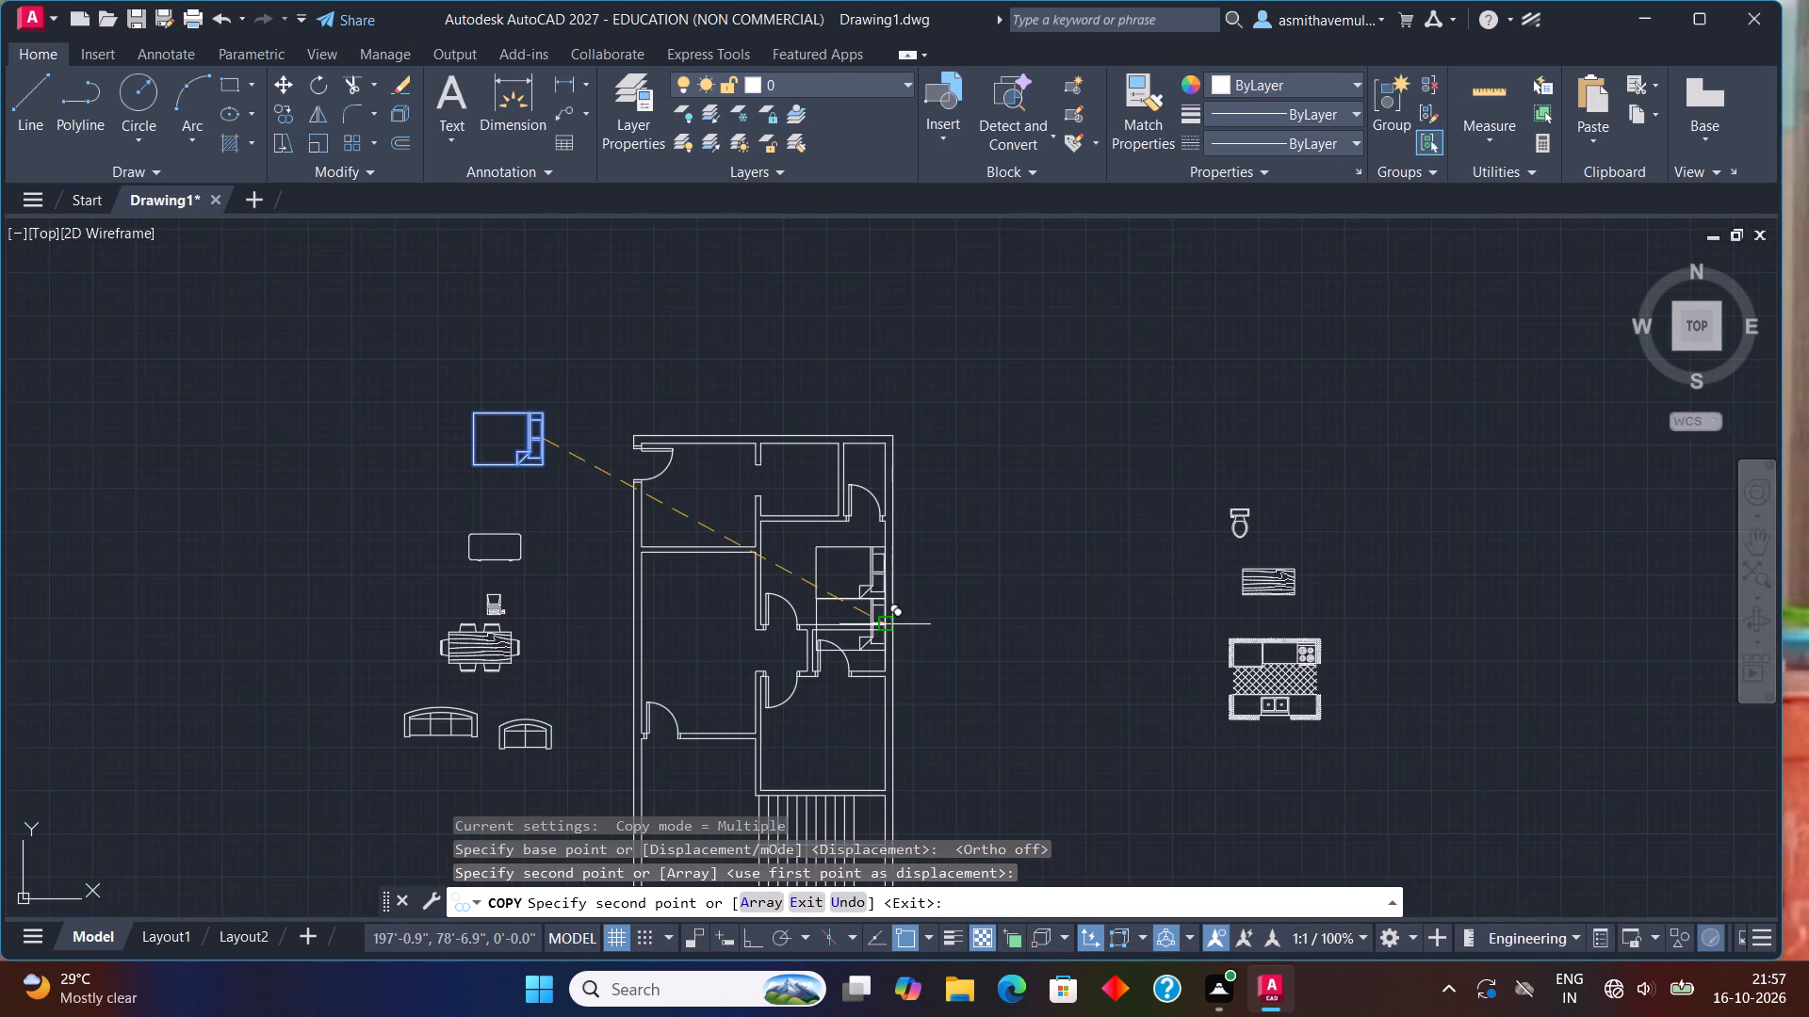
{"action": "middle_click_drag", "start_coordinate": [885, 623], "coordinate": [1035, 240]}
{"action": "scroll", "coordinate": [1023, 362], "scroll_direction": "up", "scroll_amount": 2}
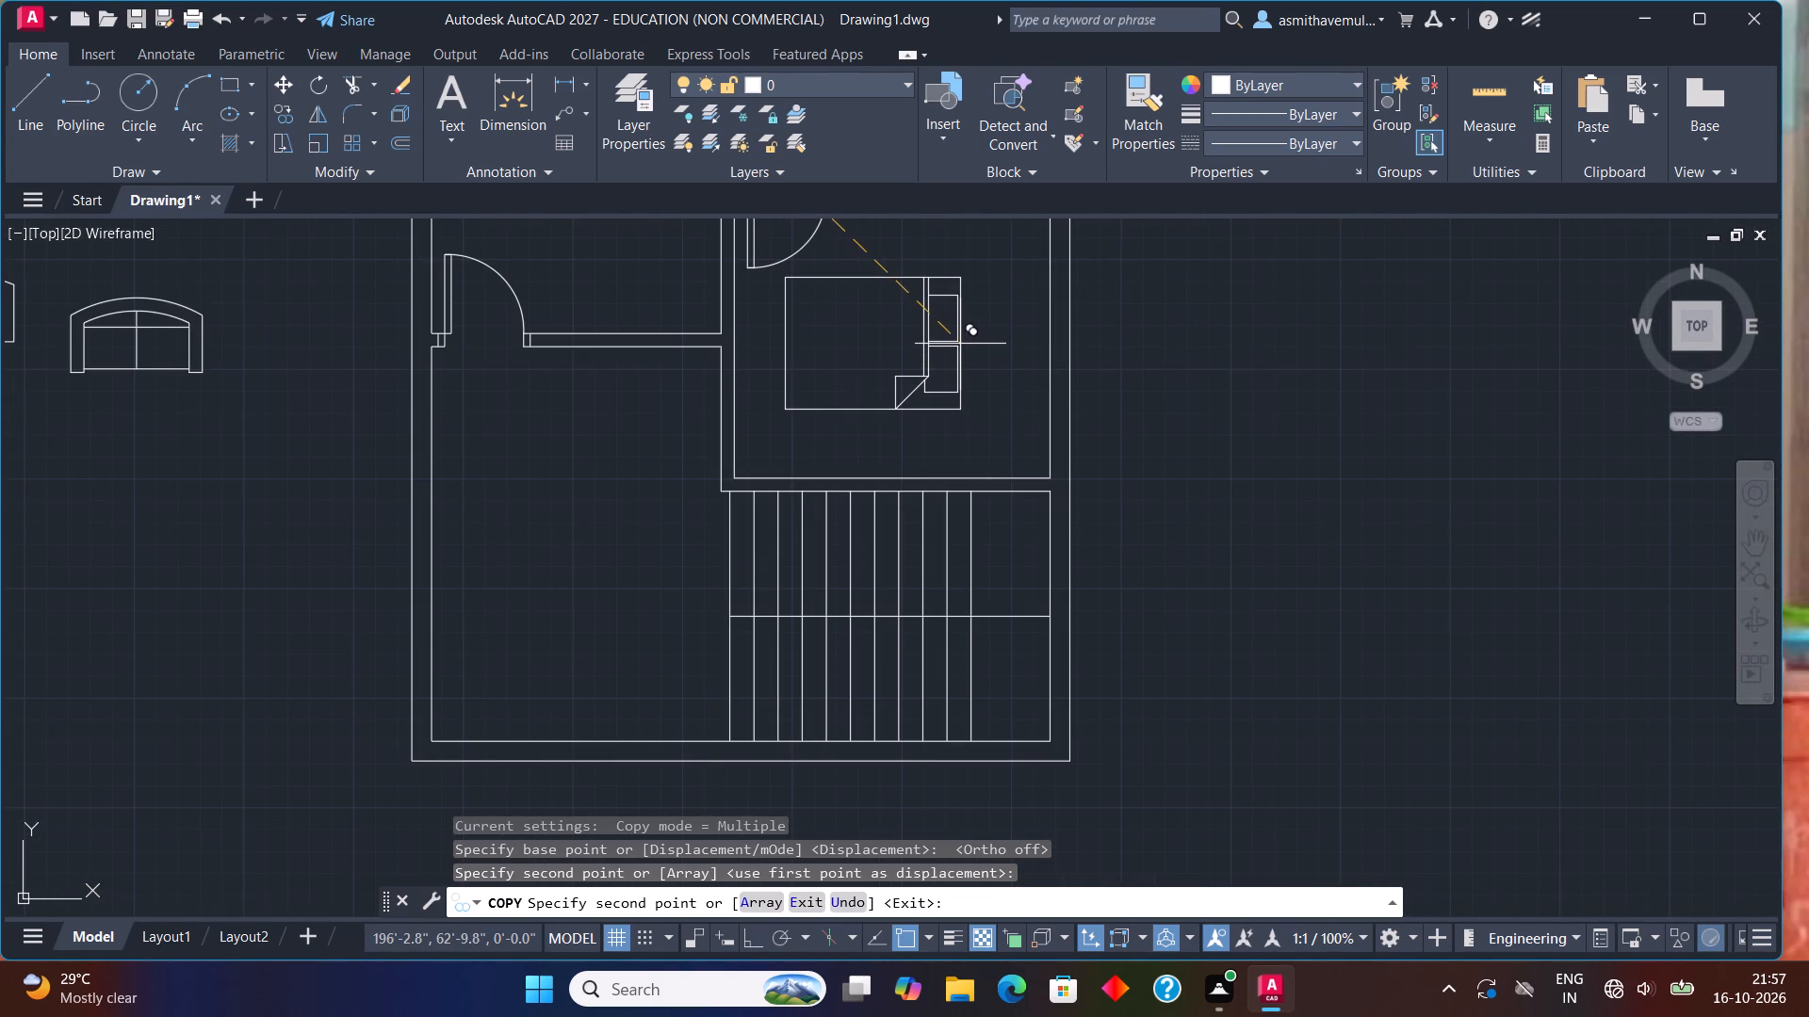
{"action": "middle_click_drag", "start_coordinate": [961, 344], "coordinate": [835, 595]}
{"action": "scroll", "coordinate": [929, 589], "scroll_direction": "up", "scroll_amount": 2}
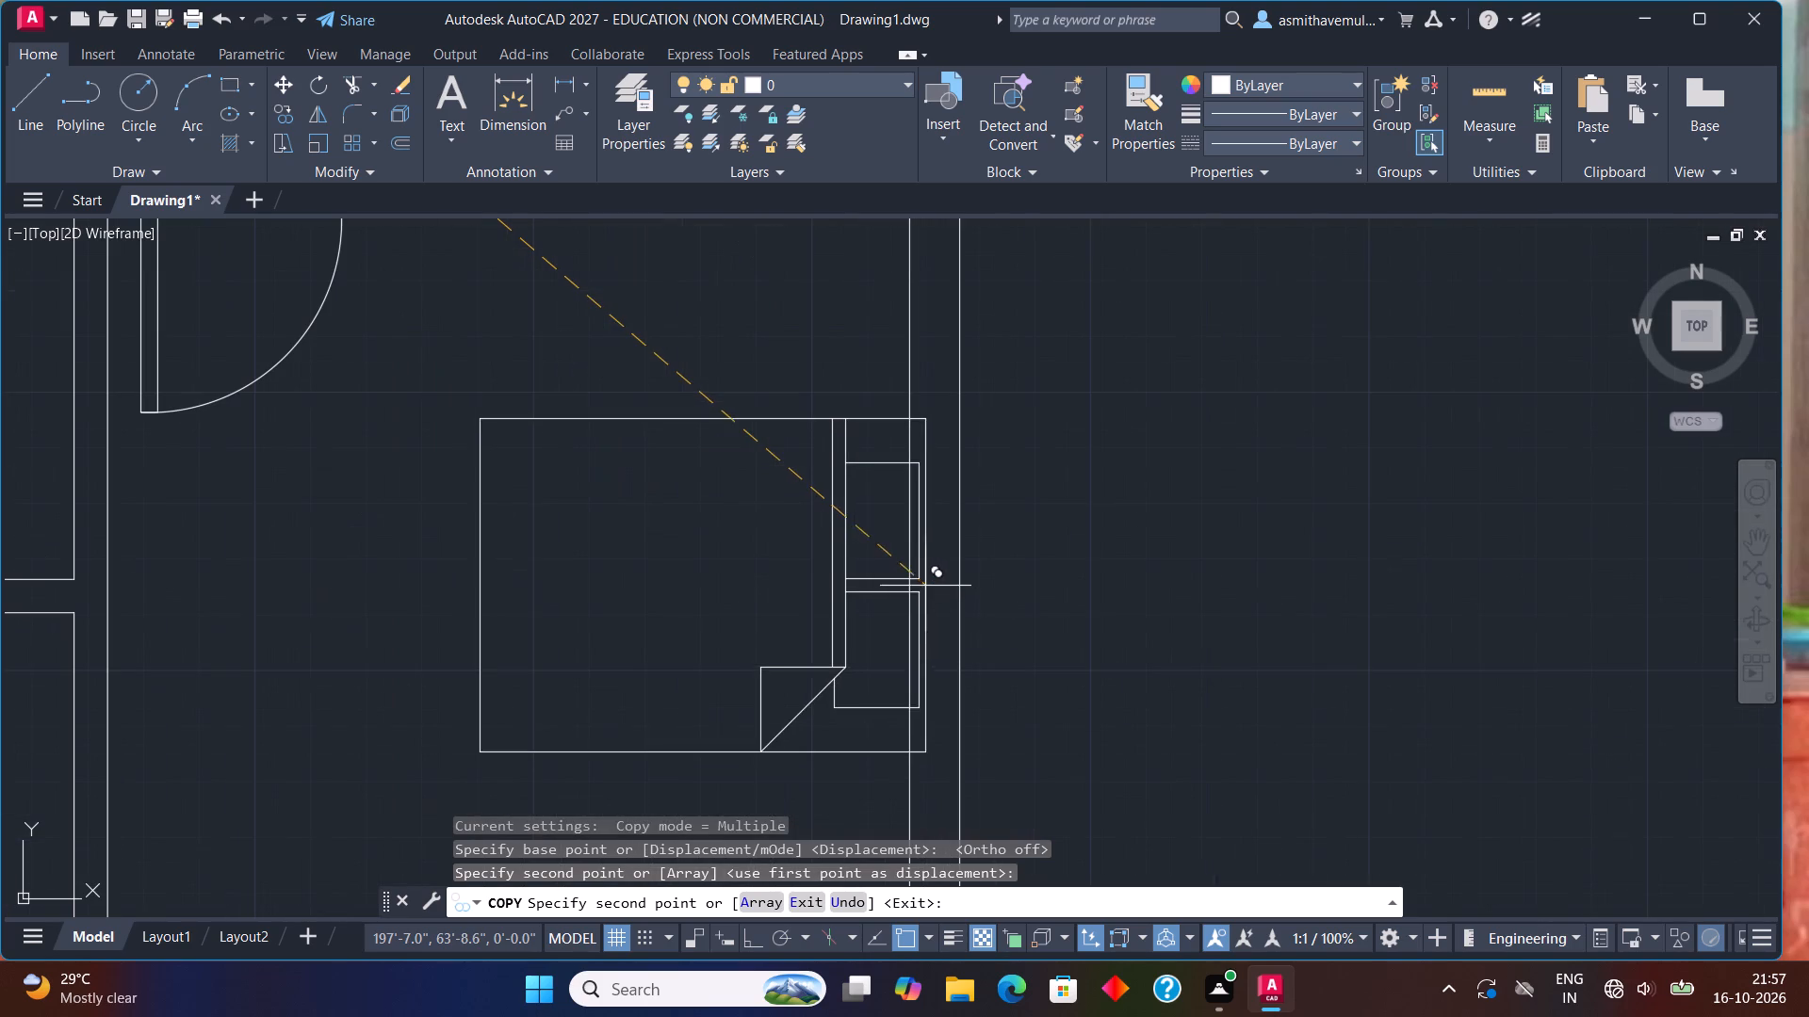
{"action": "left_click", "coordinate": [914, 581]}
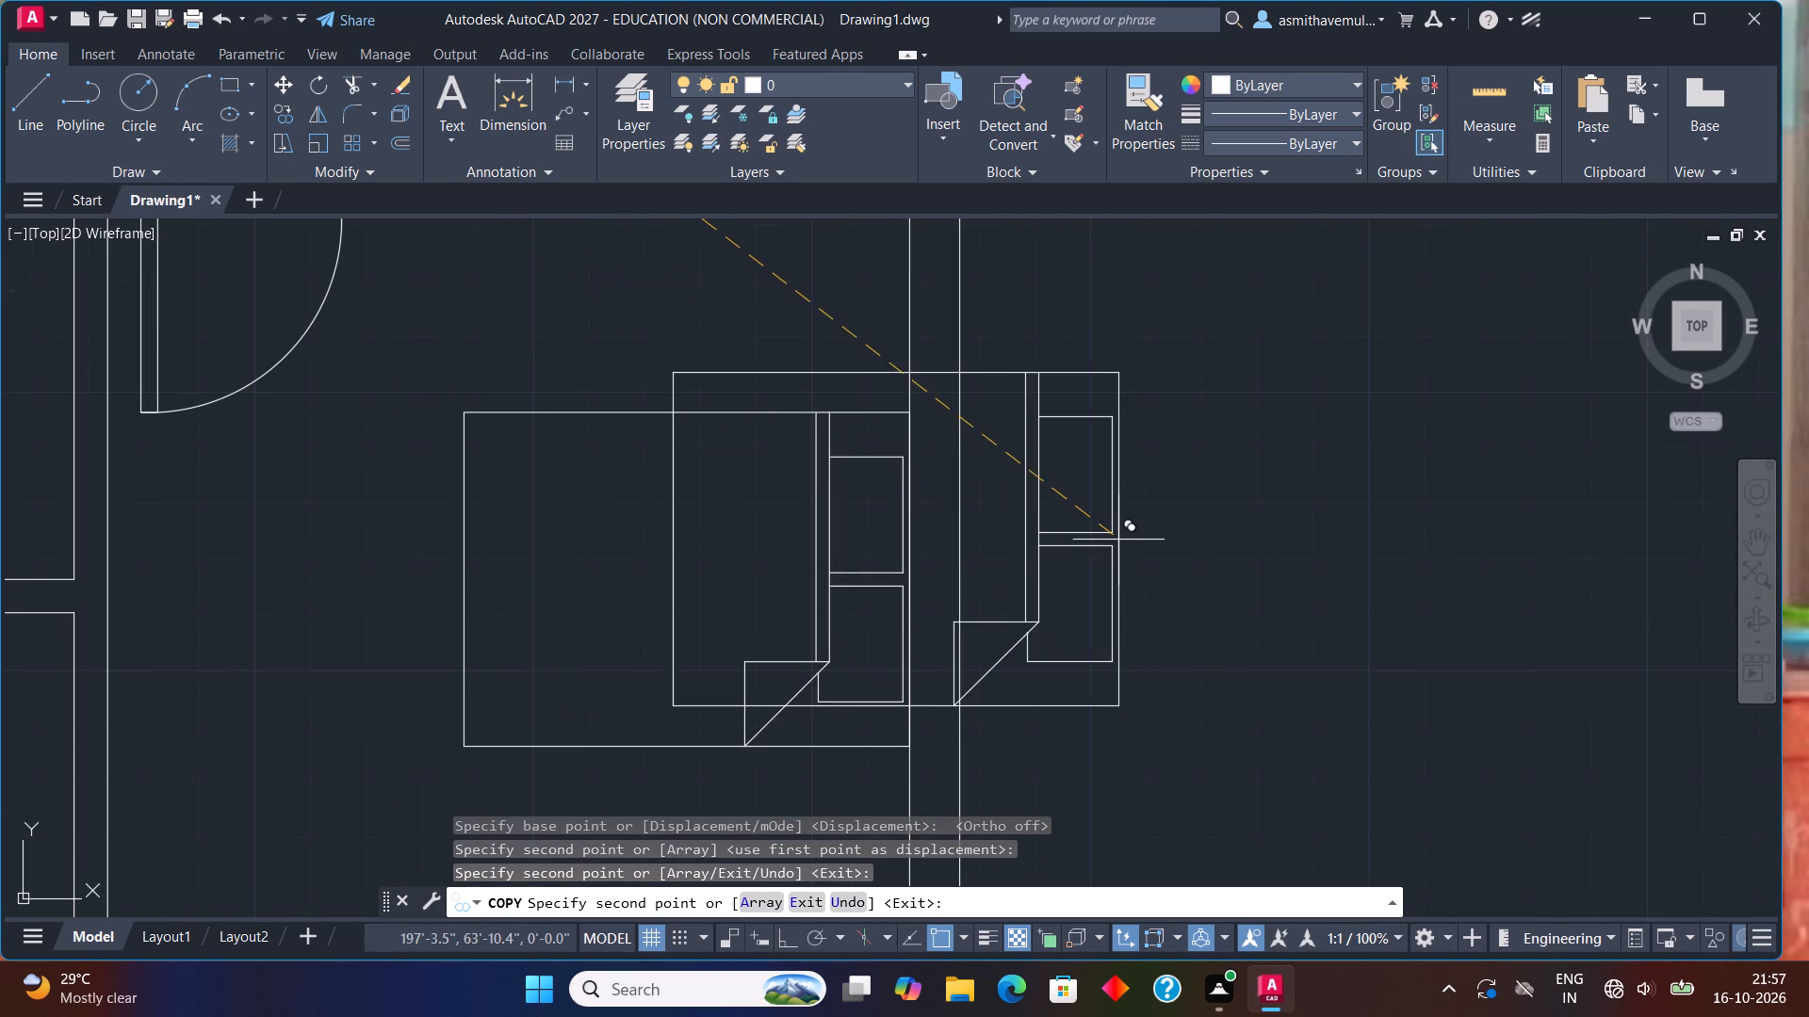
{"action": "key", "text": "Escape"}
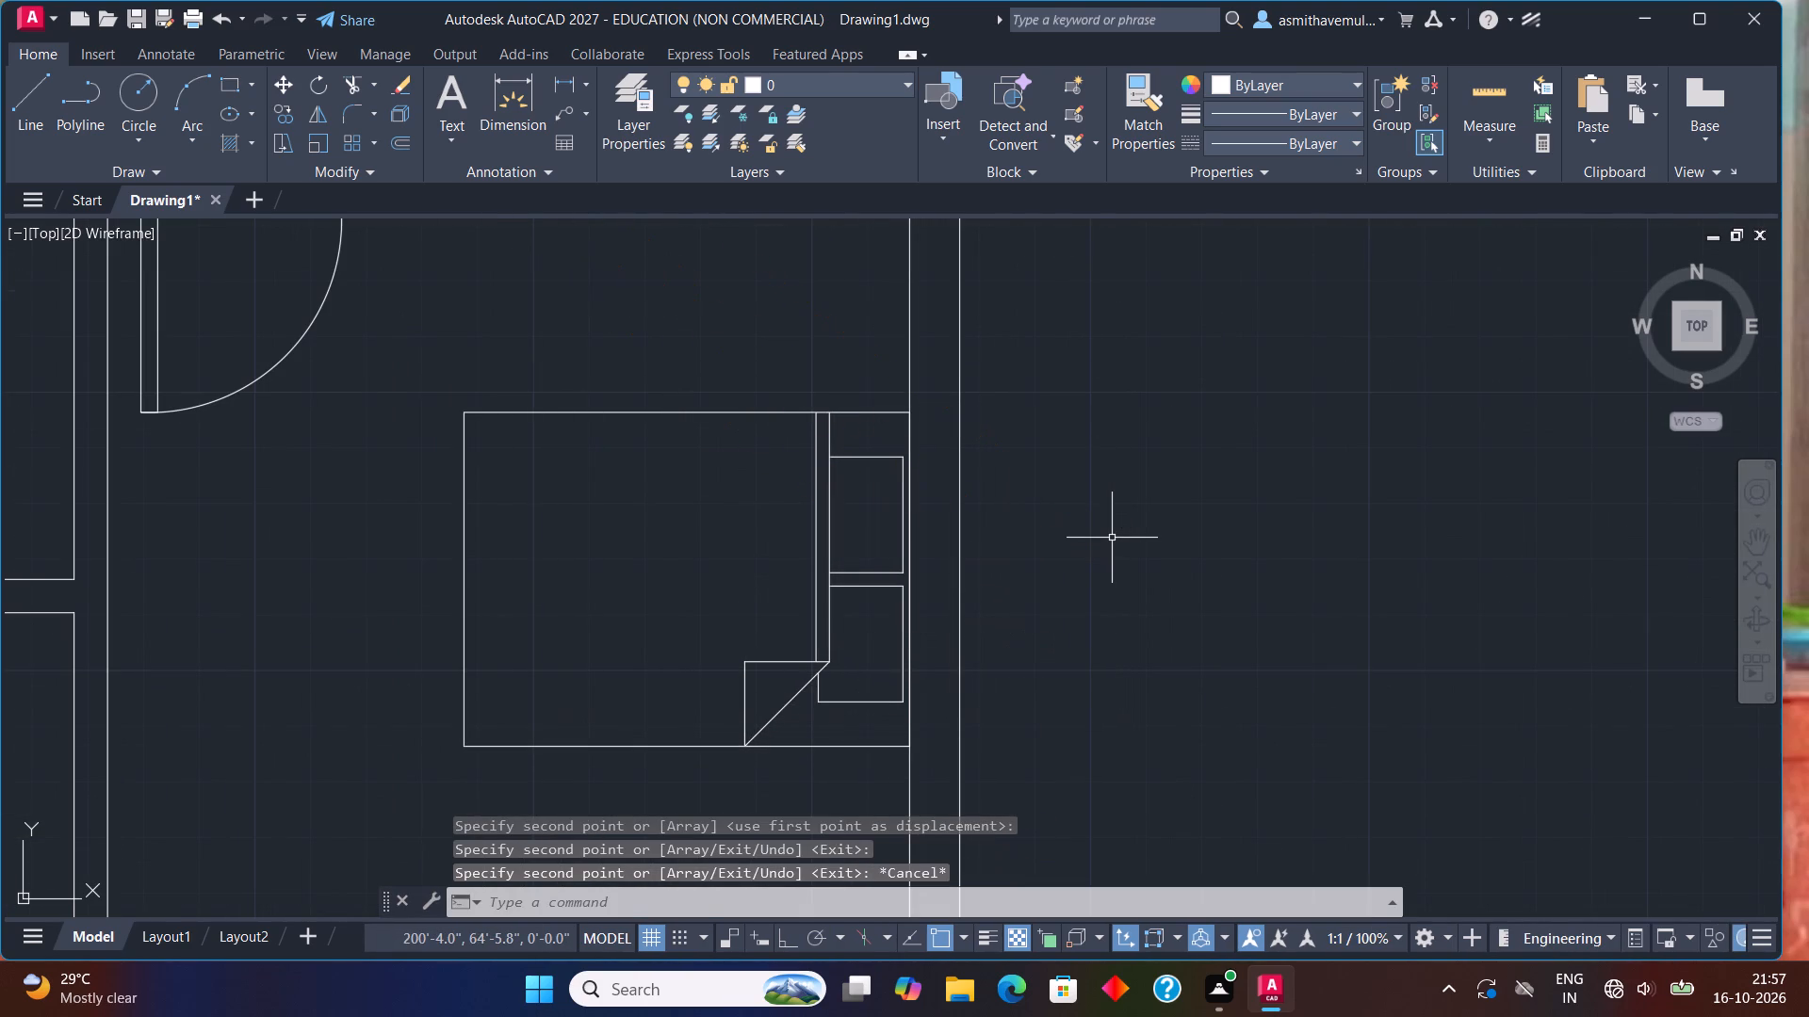
Move the toilet block from above the rectangular table to just outside the floor plan's east wall.
{"action": "scroll", "coordinate": [1115, 537], "scroll_direction": "down", "scroll_amount": 2}
{"action": "scroll", "coordinate": [1001, 516], "scroll_direction": "down", "scroll_amount": 1}
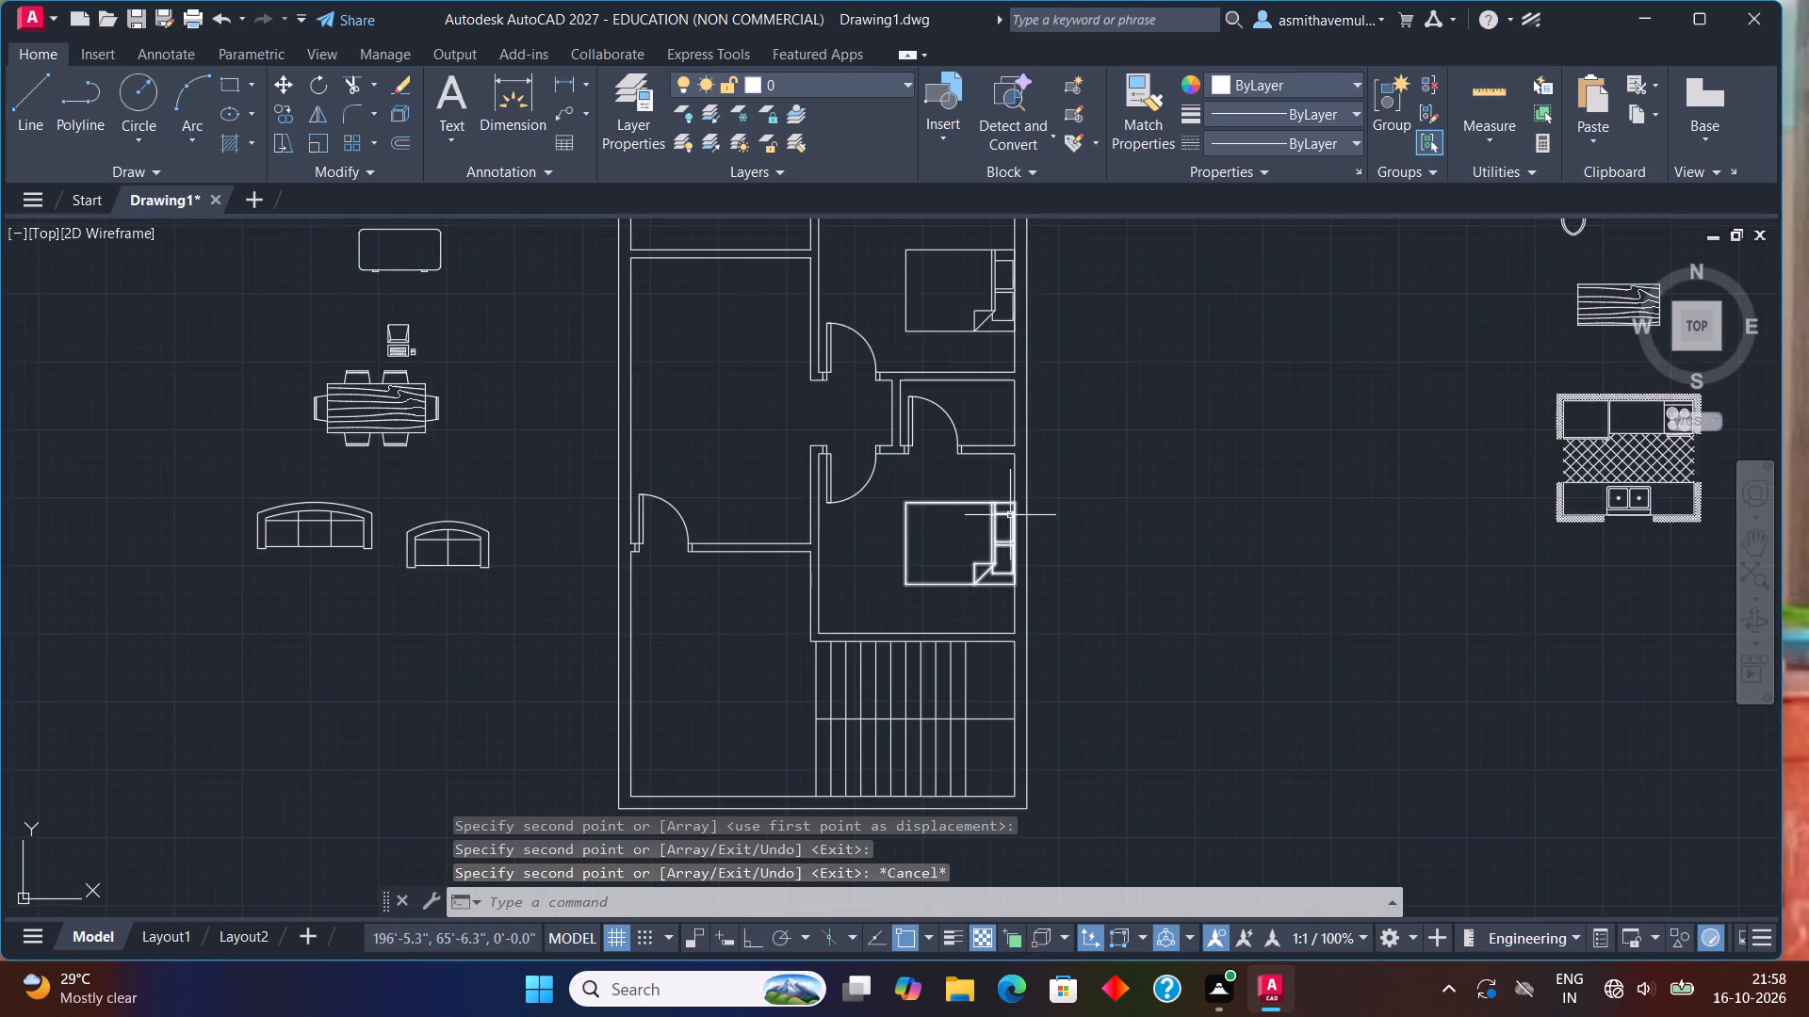
{"action": "scroll", "coordinate": [1010, 515], "scroll_direction": "down", "scroll_amount": 1}
{"action": "left_click", "coordinate": [1366, 335]}
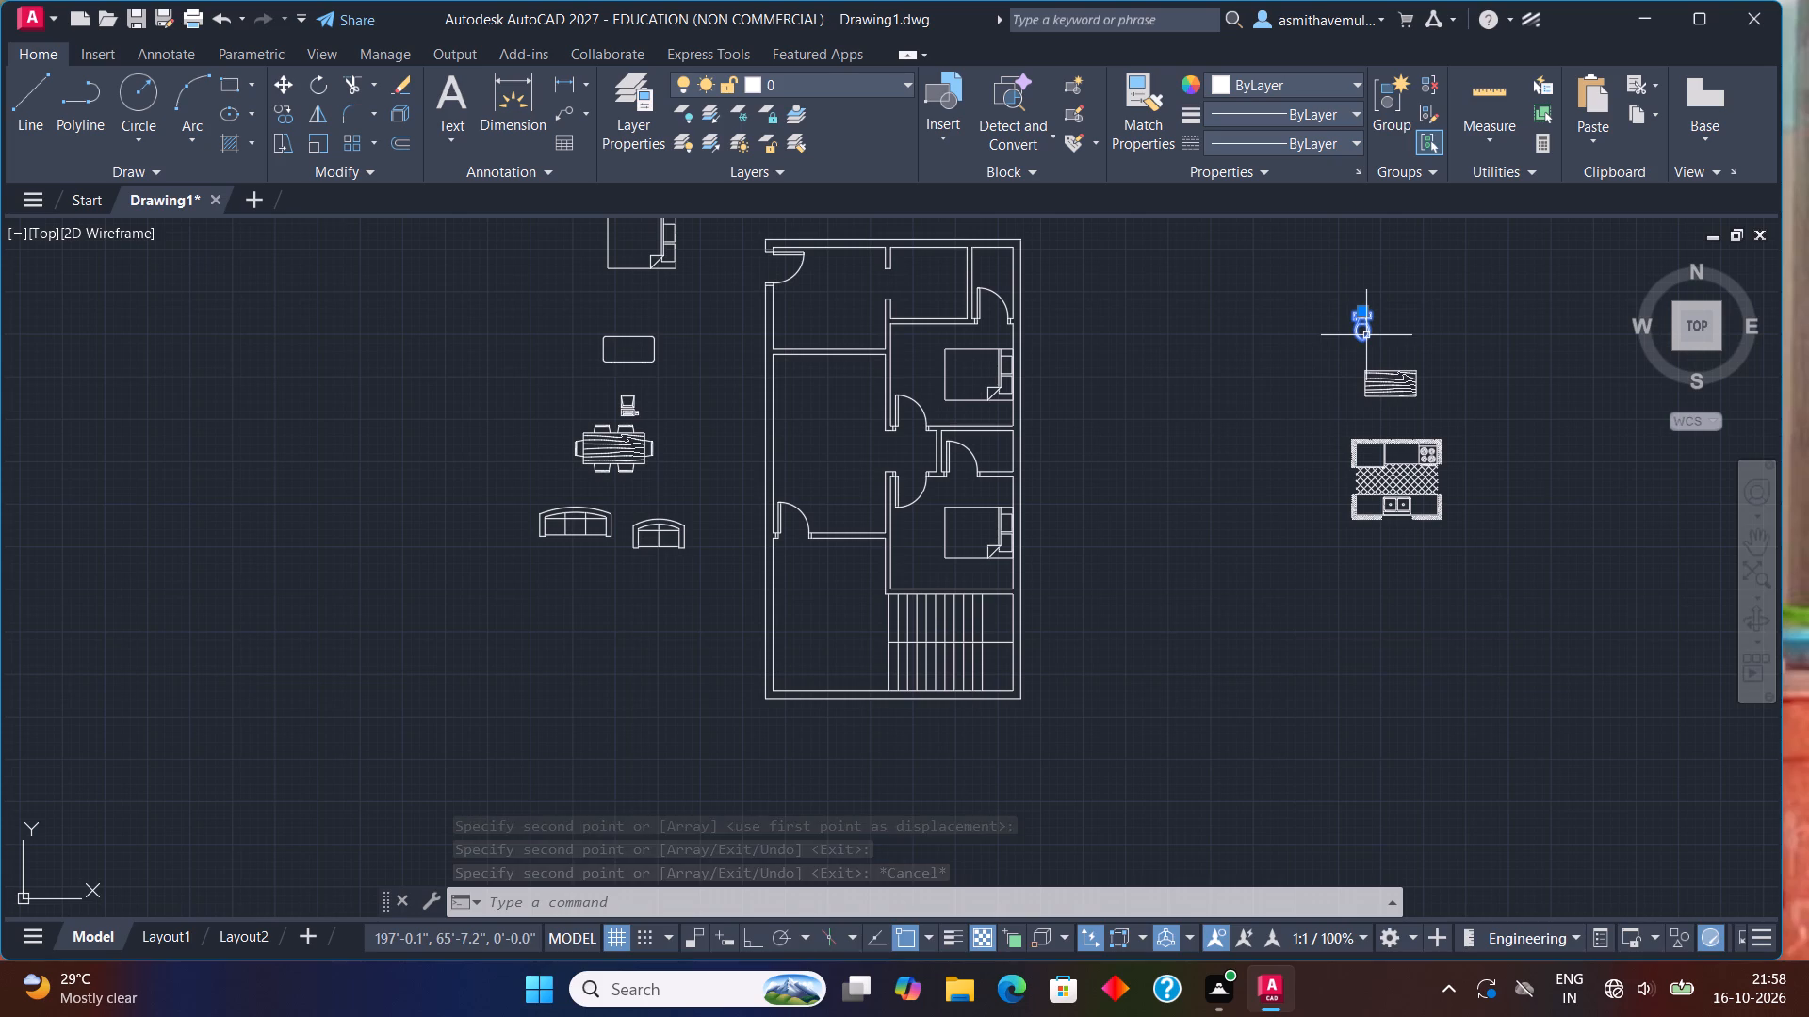
{"action": "key", "text": "m"}
{"action": "key", "text": "Return"}
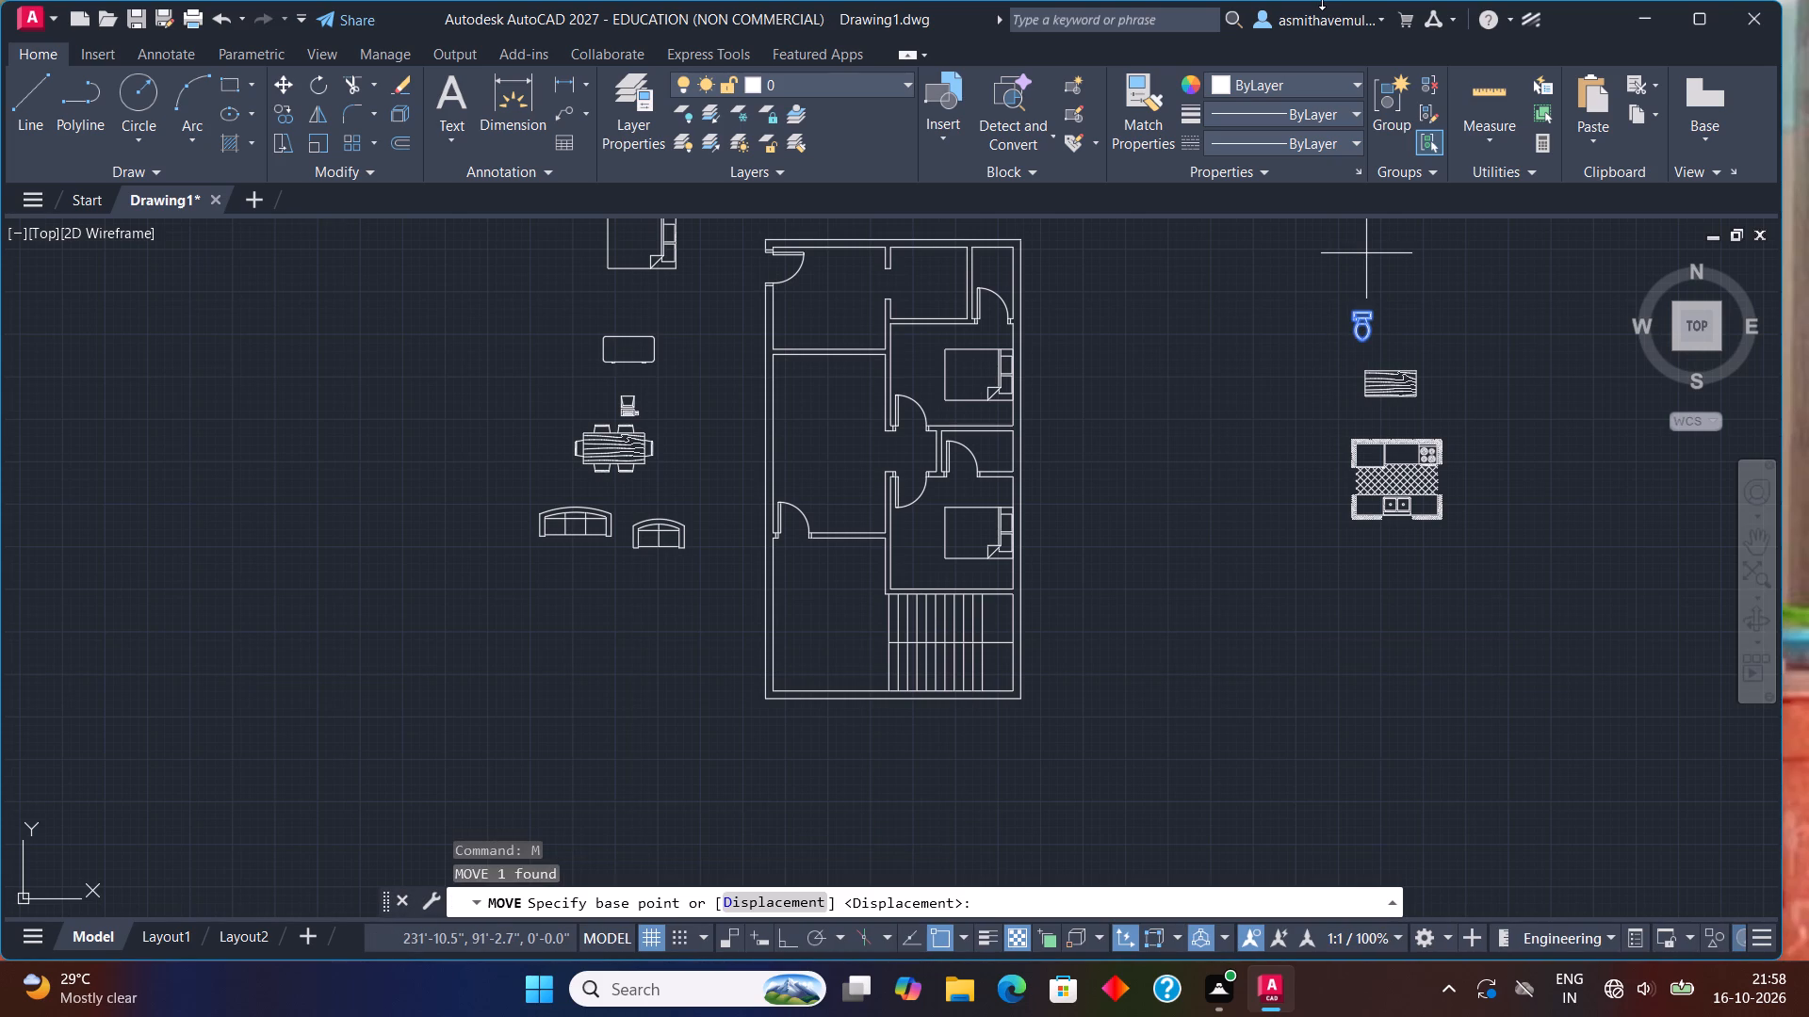
{"action": "left_click", "coordinate": [1368, 331]}
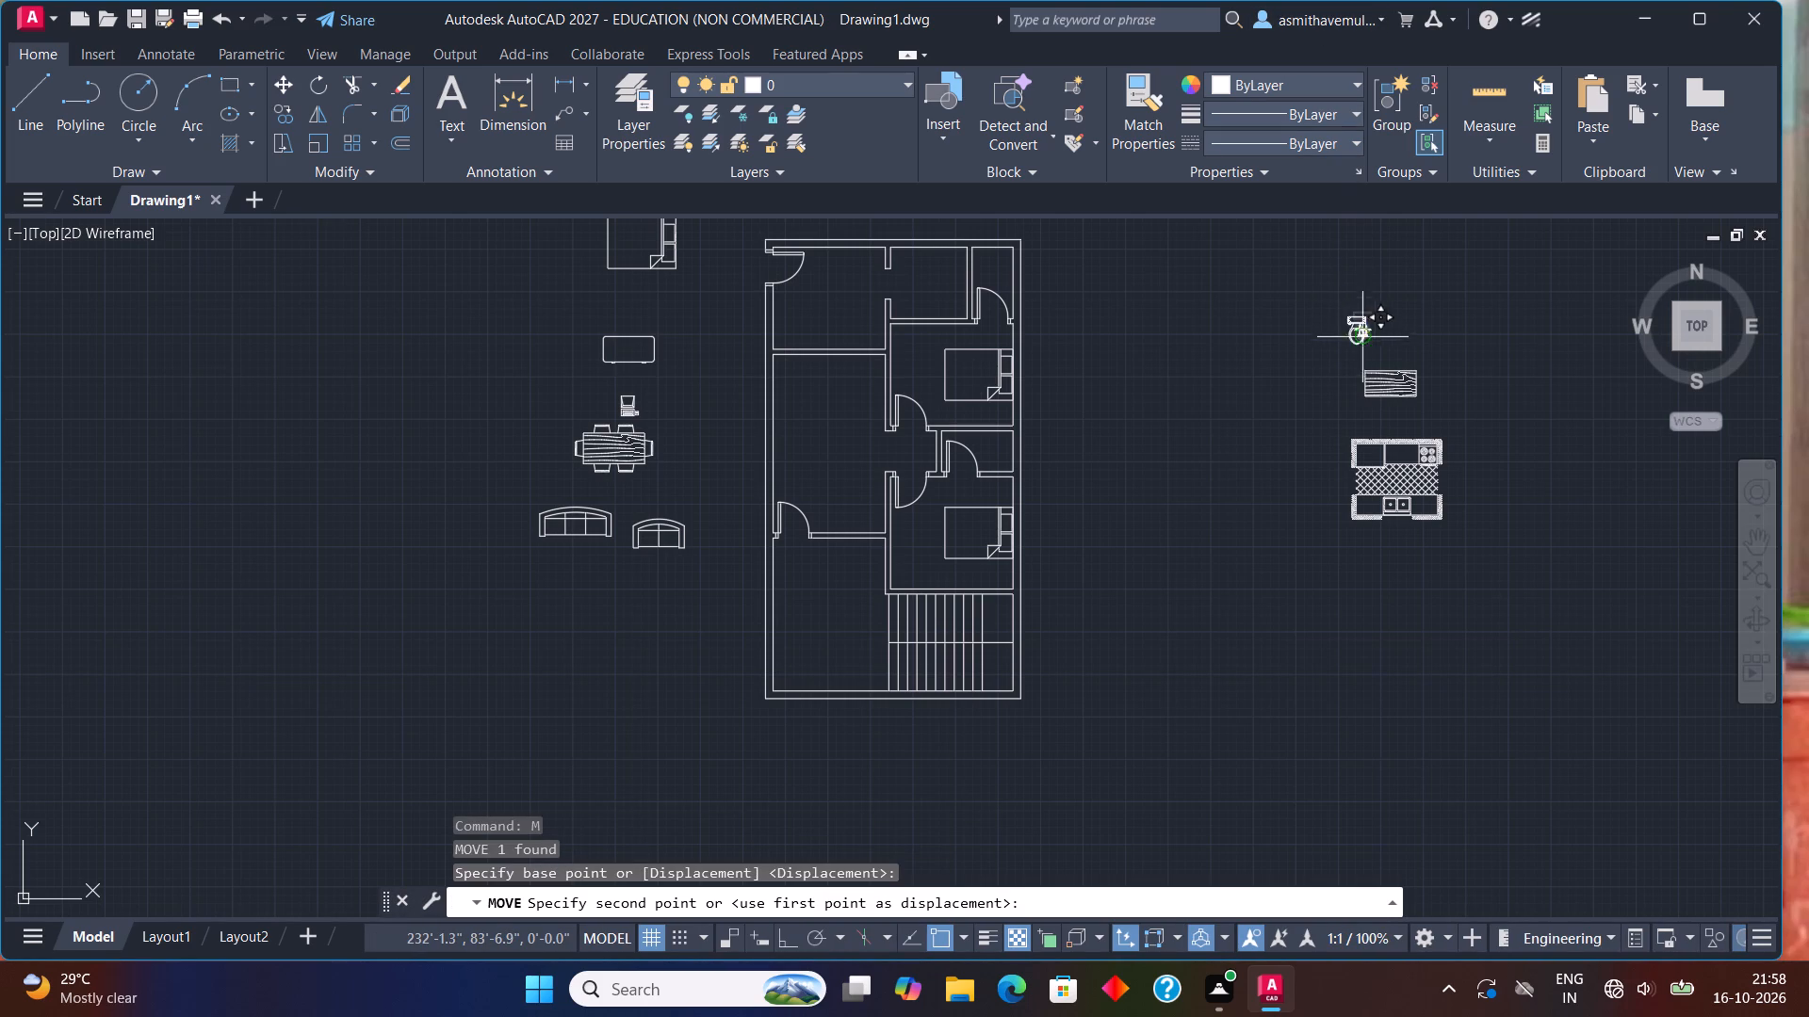
{"action": "left_click", "coordinate": [1133, 417]}
Rotate the toilet 270° about the midpoint of its tank's back edge, with Ortho on, so the tank faces east.
{"action": "scroll", "coordinate": [1120, 393], "scroll_direction": "up", "scroll_amount": 1}
{"action": "left_click_drag", "start_coordinate": [1201, 374], "coordinate": [1188, 374]}
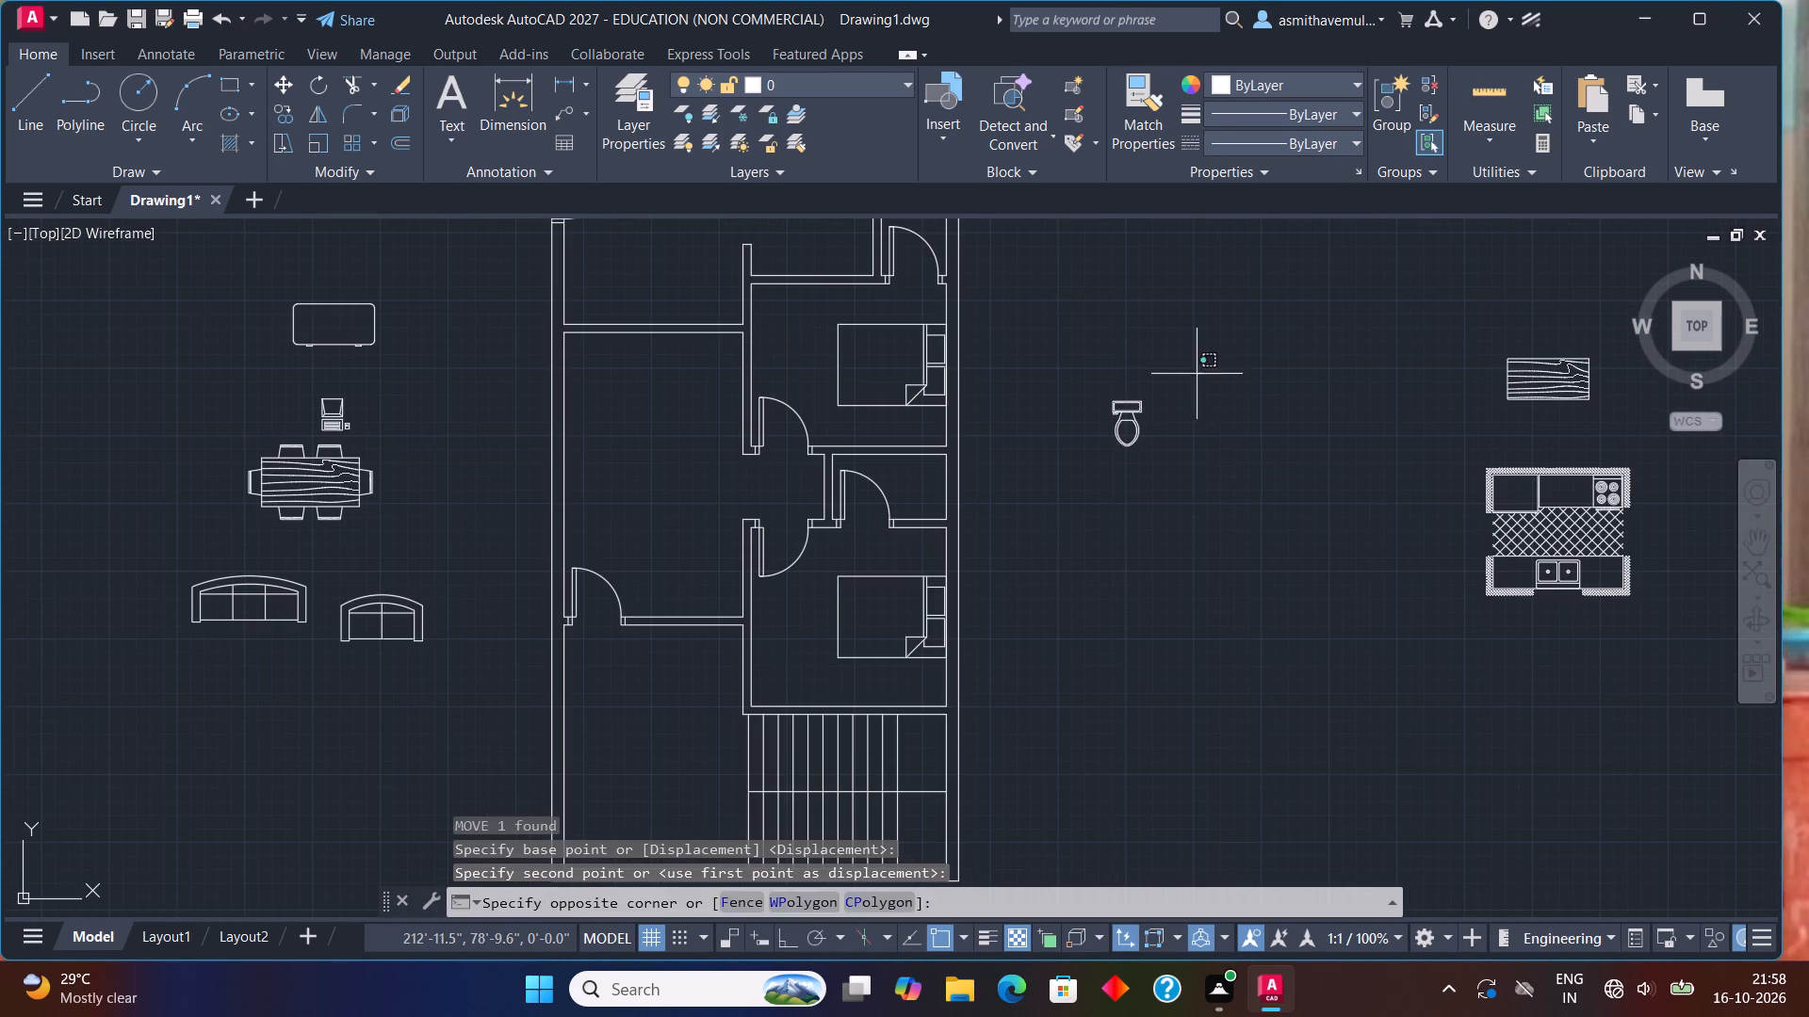
{"action": "left_click_drag", "start_coordinate": [1188, 374], "coordinate": [1129, 494]}
{"action": "type", "text": "RO"}
{"action": "key", "text": "Return"}
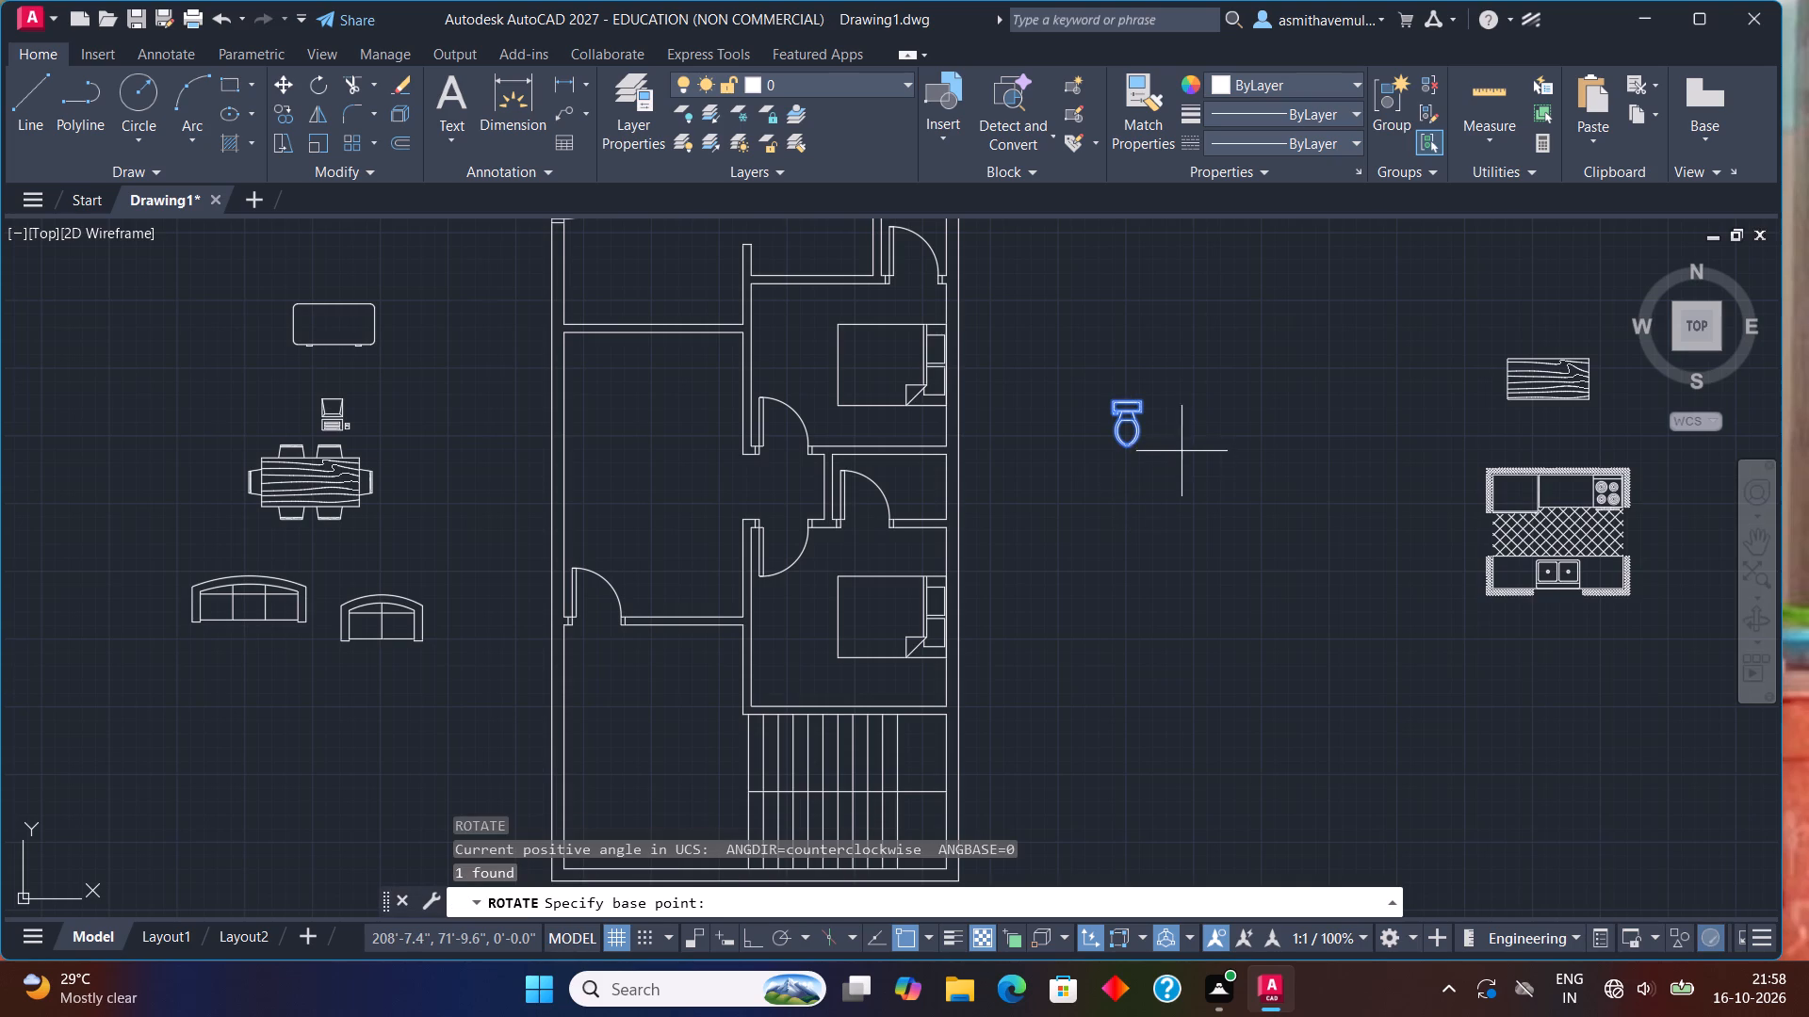
{"action": "left_click", "coordinate": [1123, 402]}
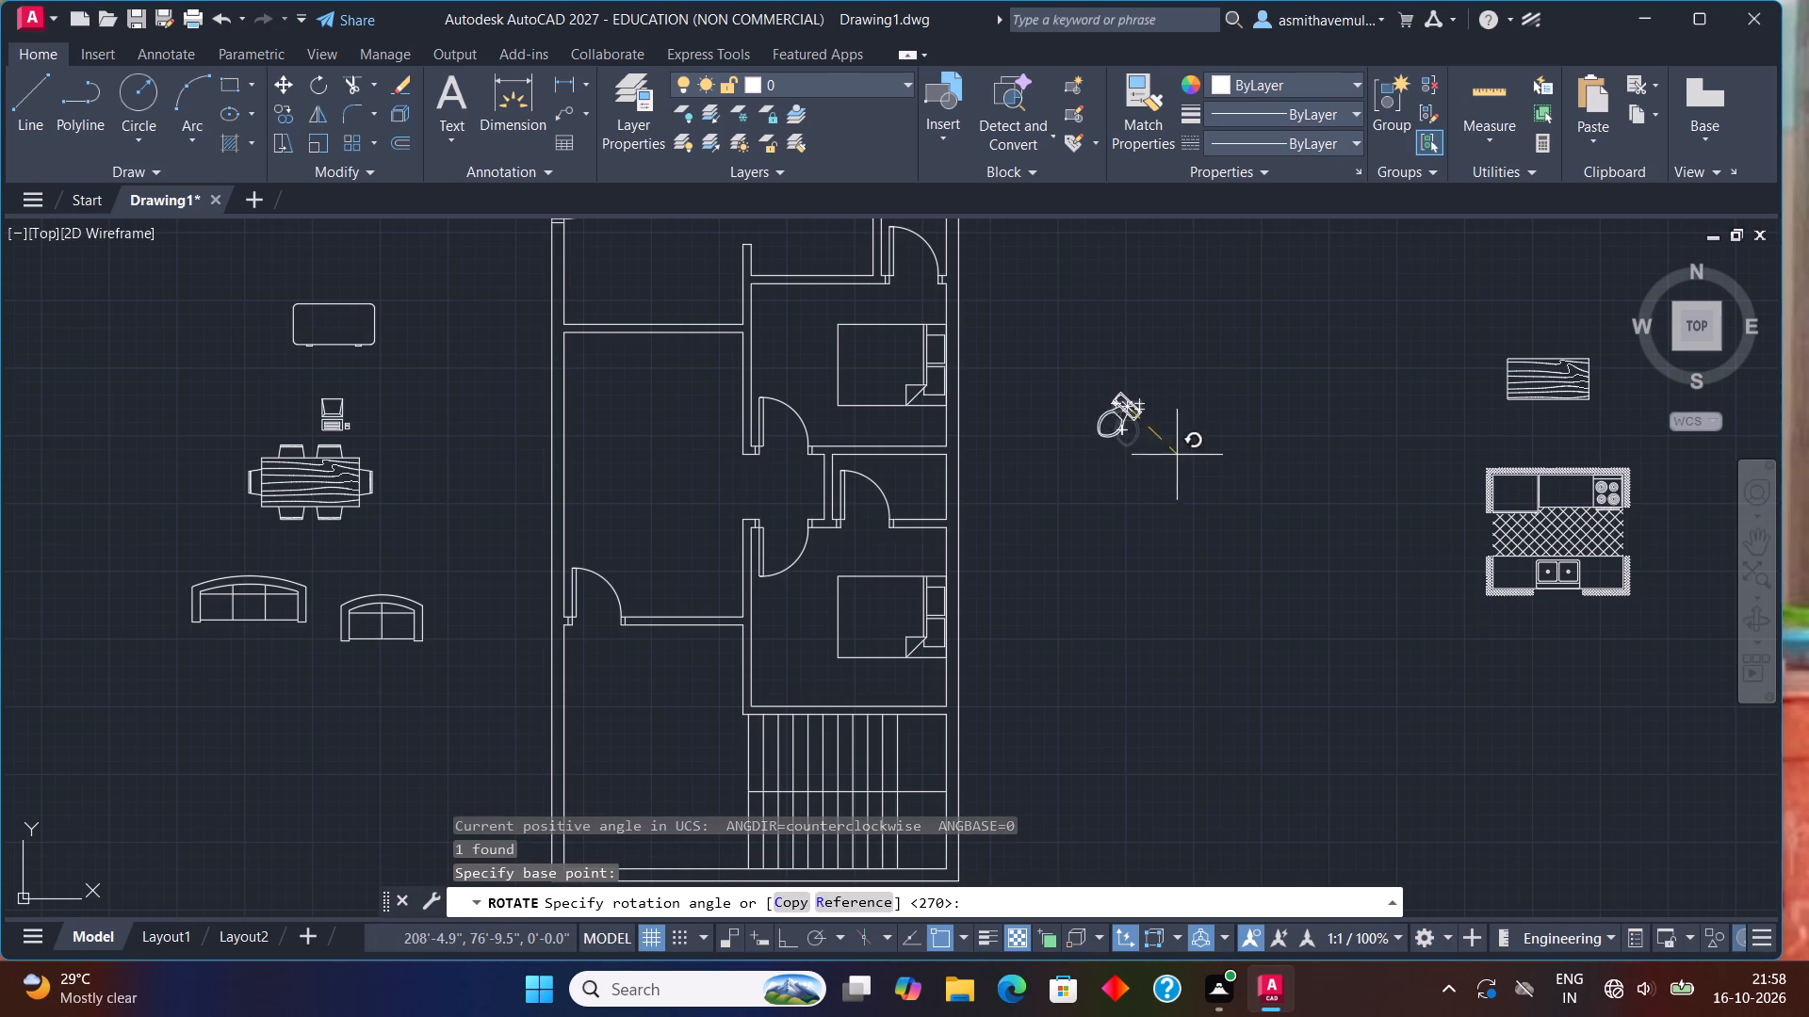
{"action": "key", "text": "F8"}
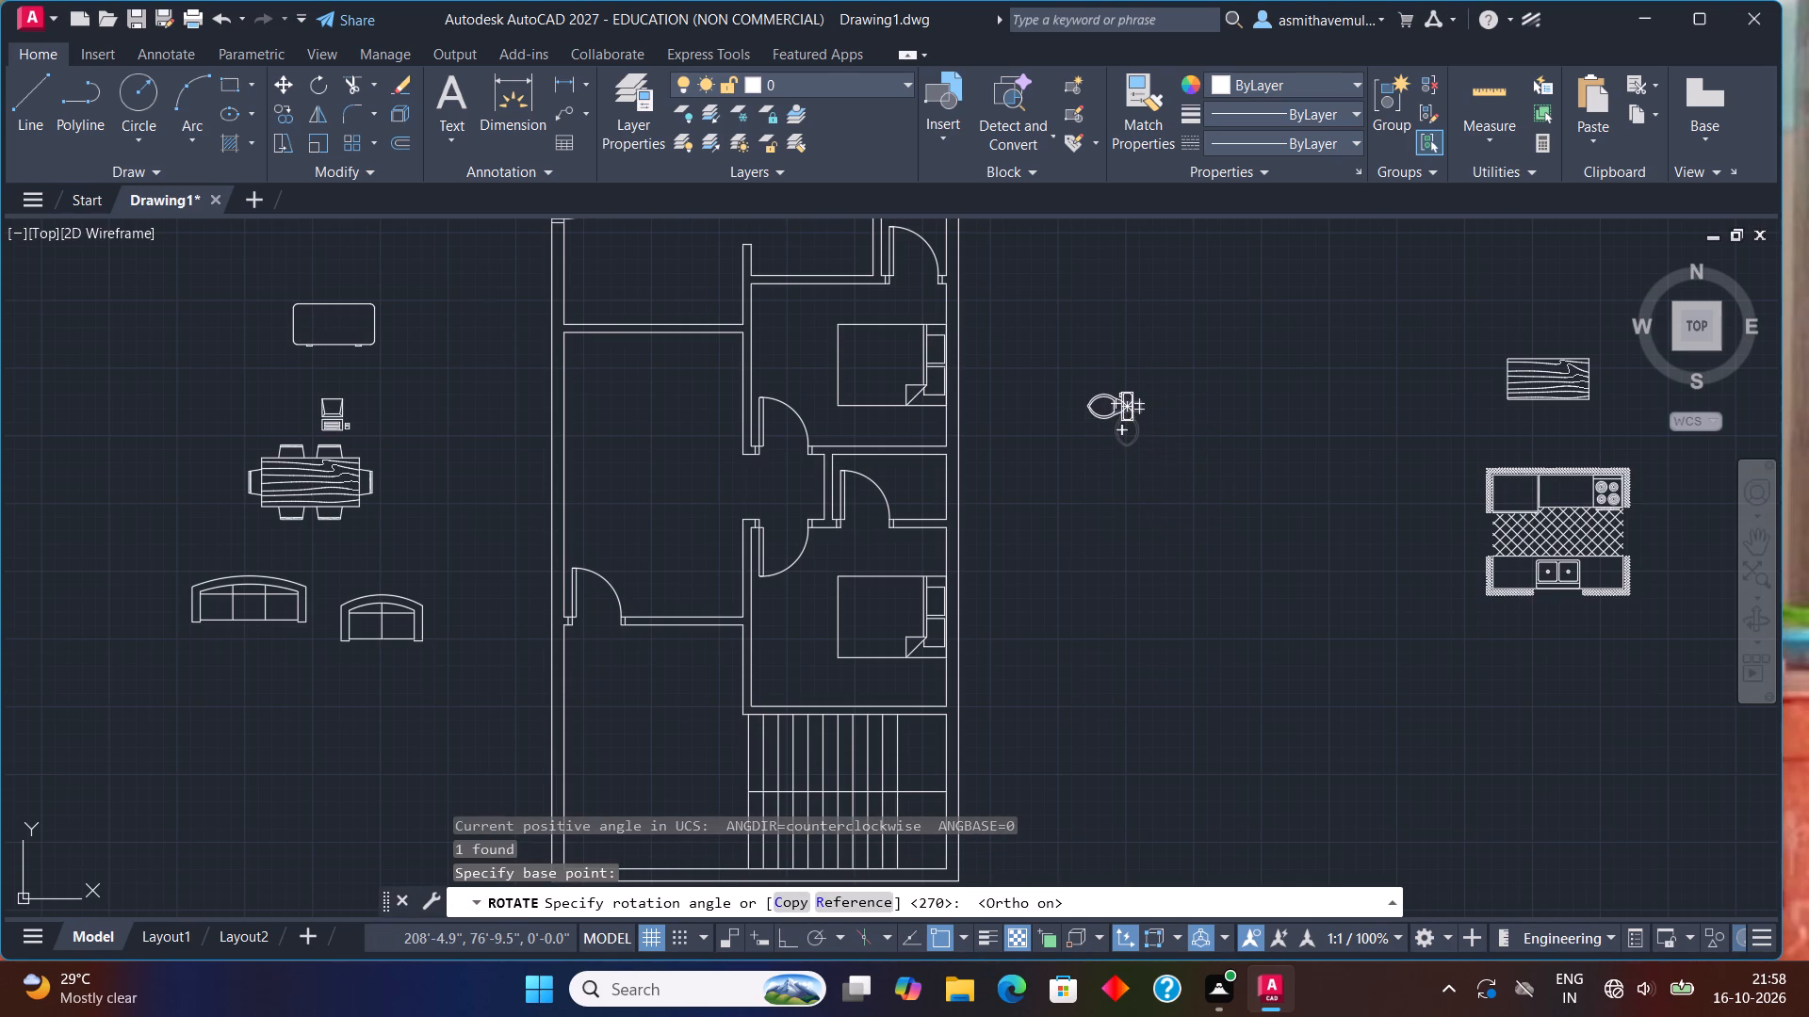
{"action": "left_click", "coordinate": [1127, 478]}
Copy the toilet from its tank's back midpoint onto the inner east wall of the small bathroom between the two bedrooms, with Ortho off.
{"action": "left_click_drag", "start_coordinate": [1147, 395], "coordinate": [1090, 430]}
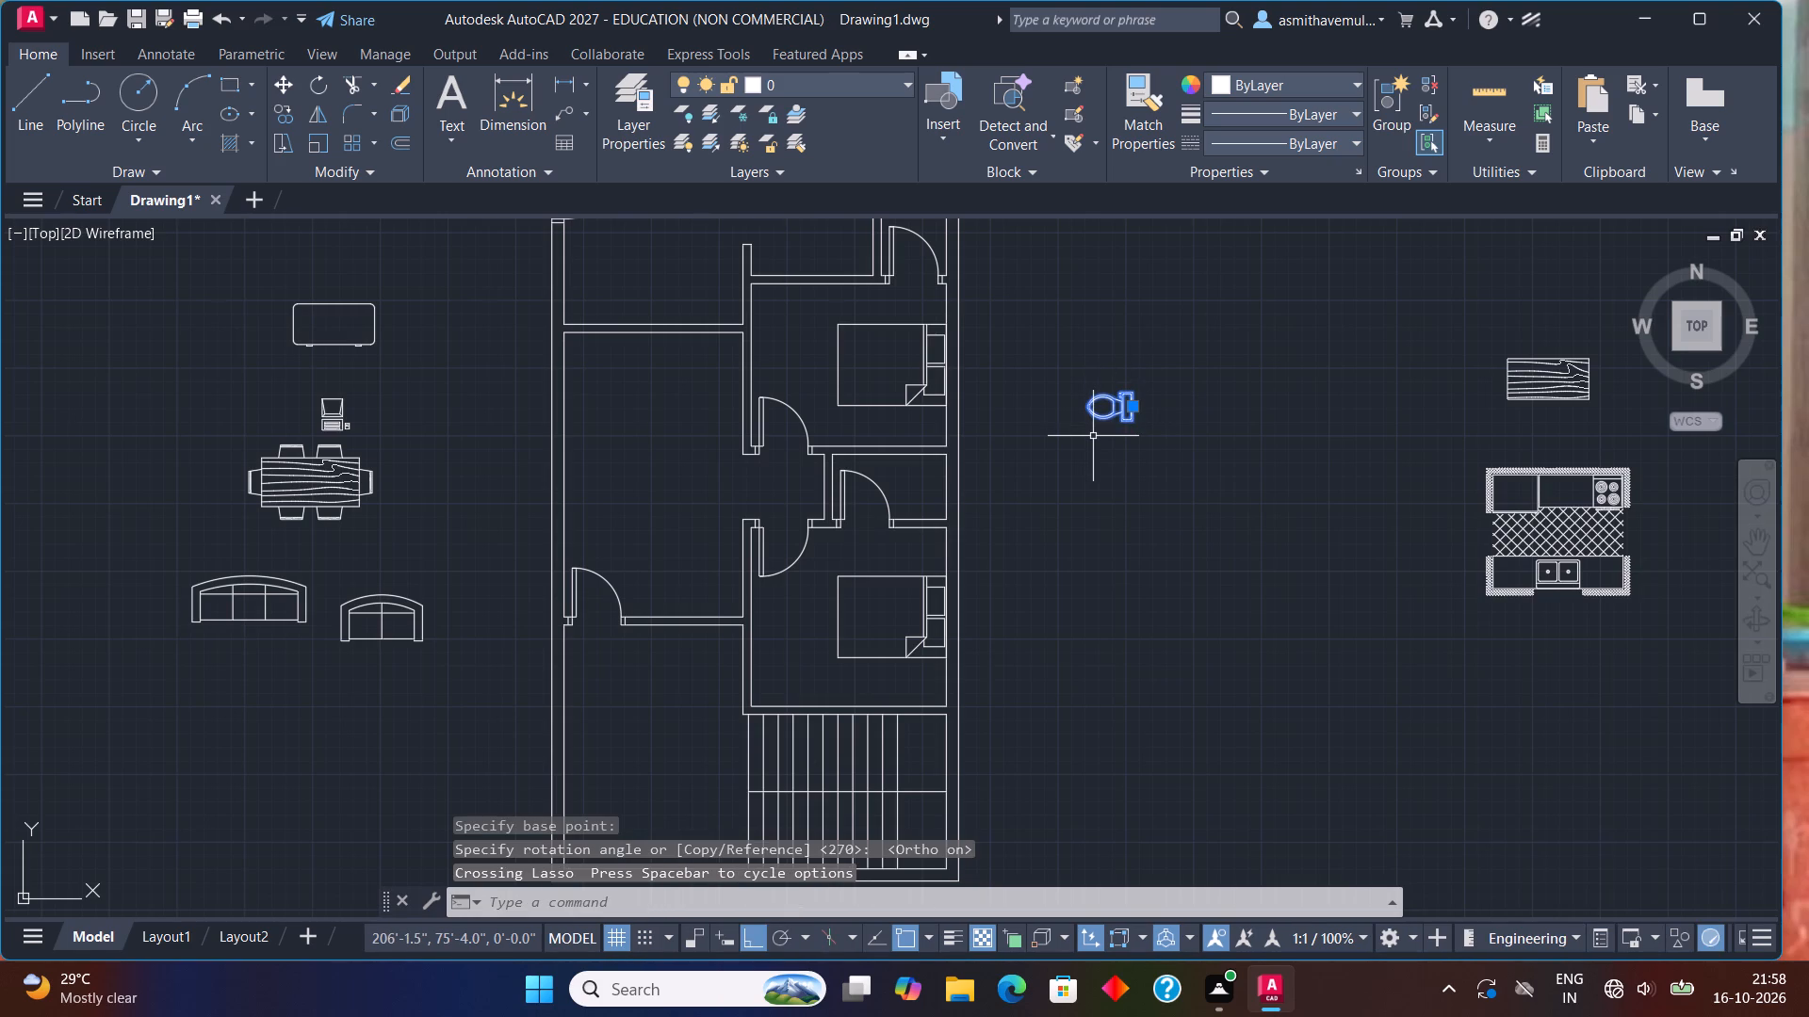
{"action": "type", "text": "COPY"}
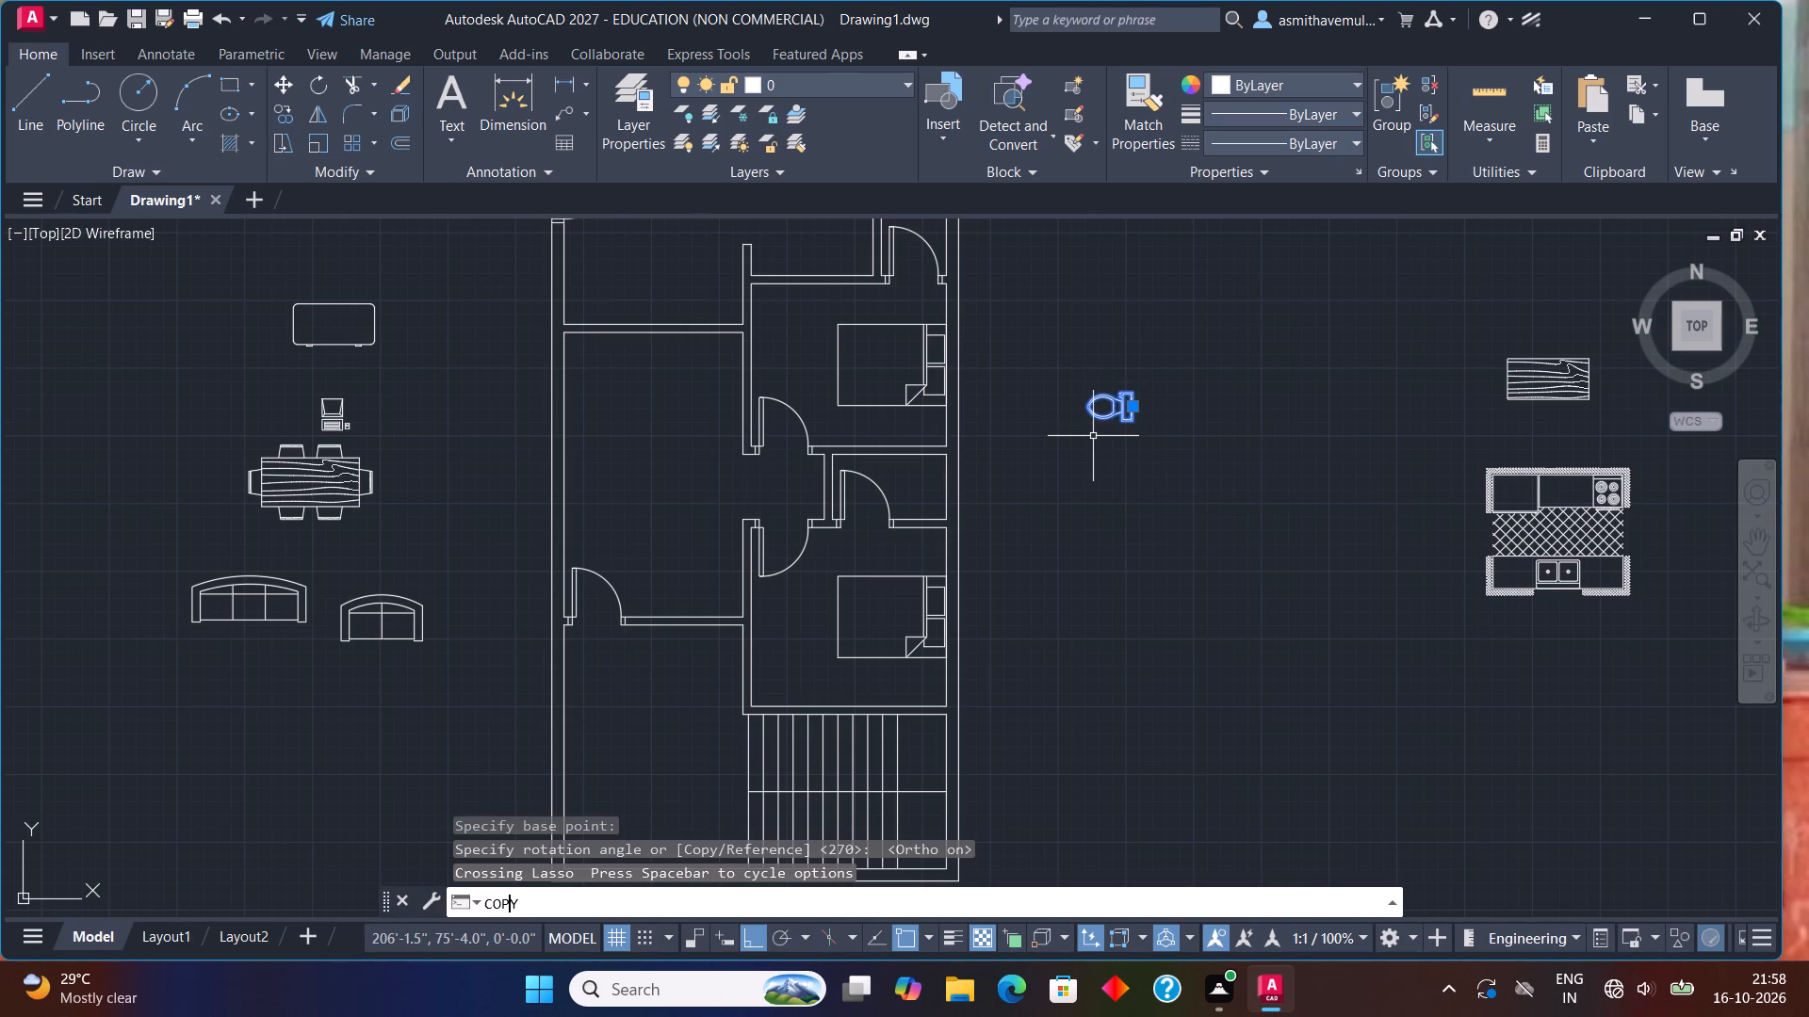
{"action": "key", "text": "Return"}
{"action": "key", "text": "F8"}
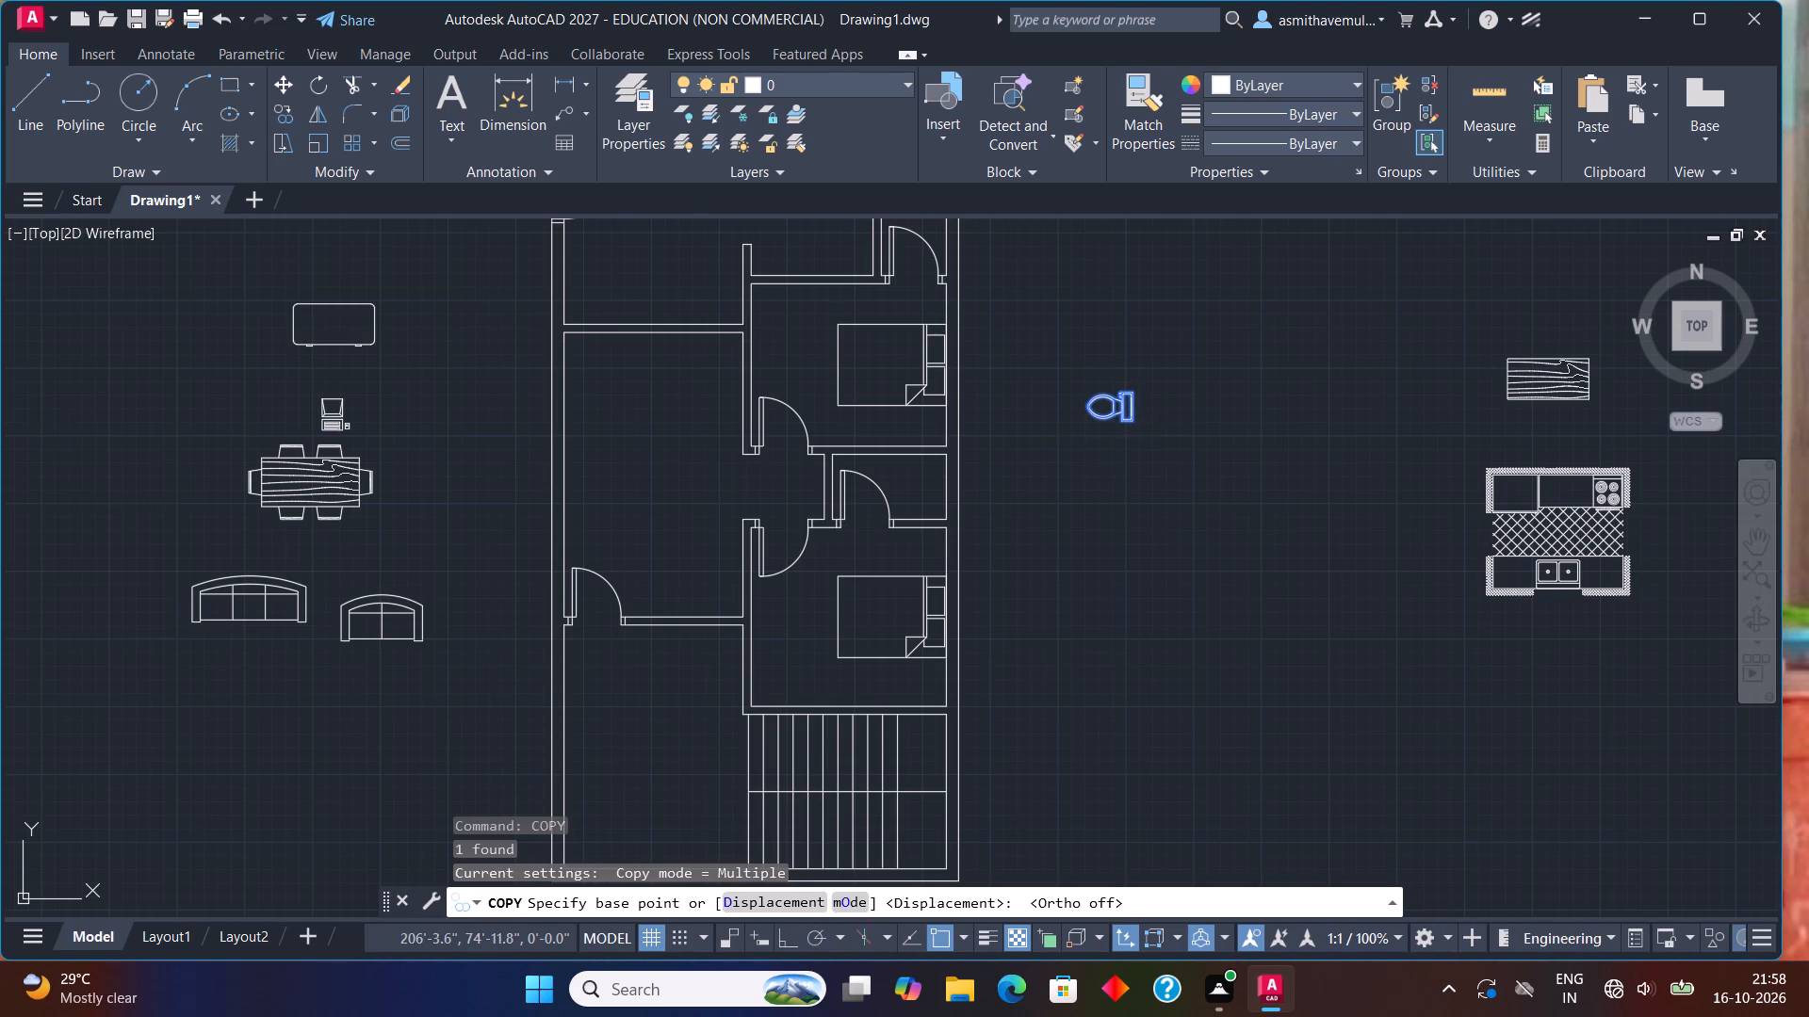
{"action": "left_click", "coordinate": [1133, 409]}
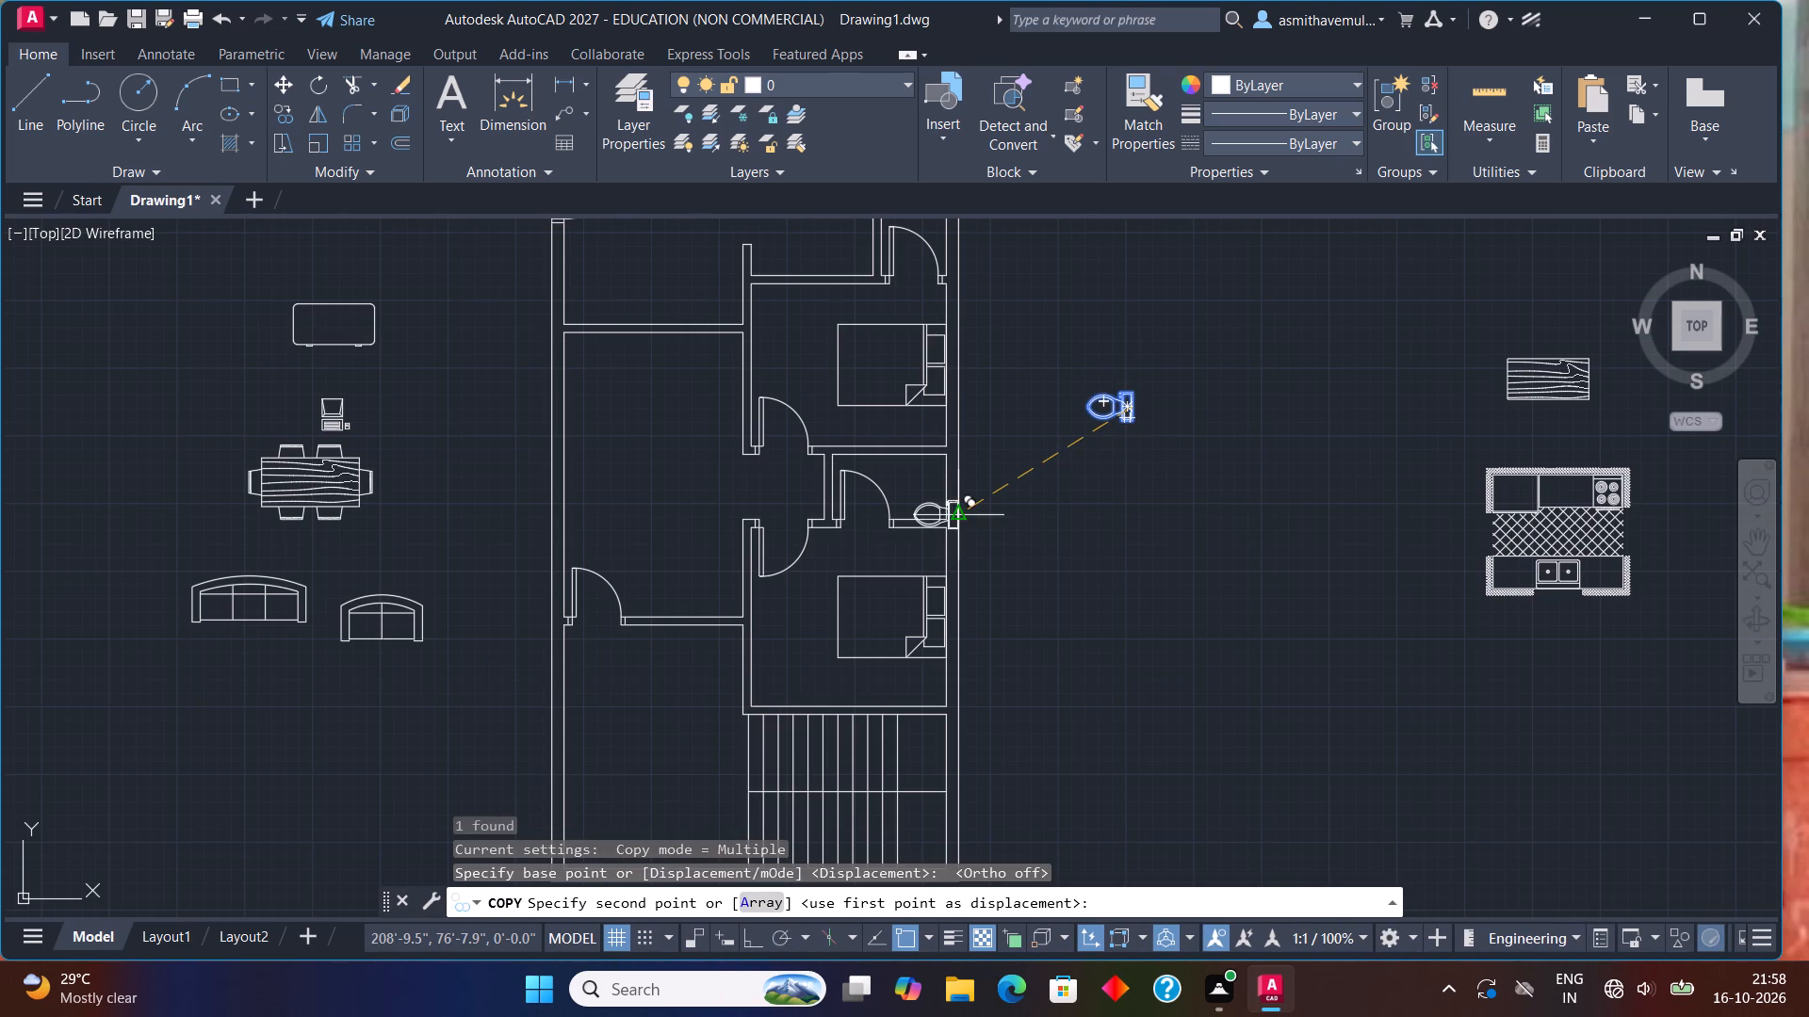
{"action": "scroll", "coordinate": [936, 501], "scroll_direction": "up", "scroll_amount": 5}
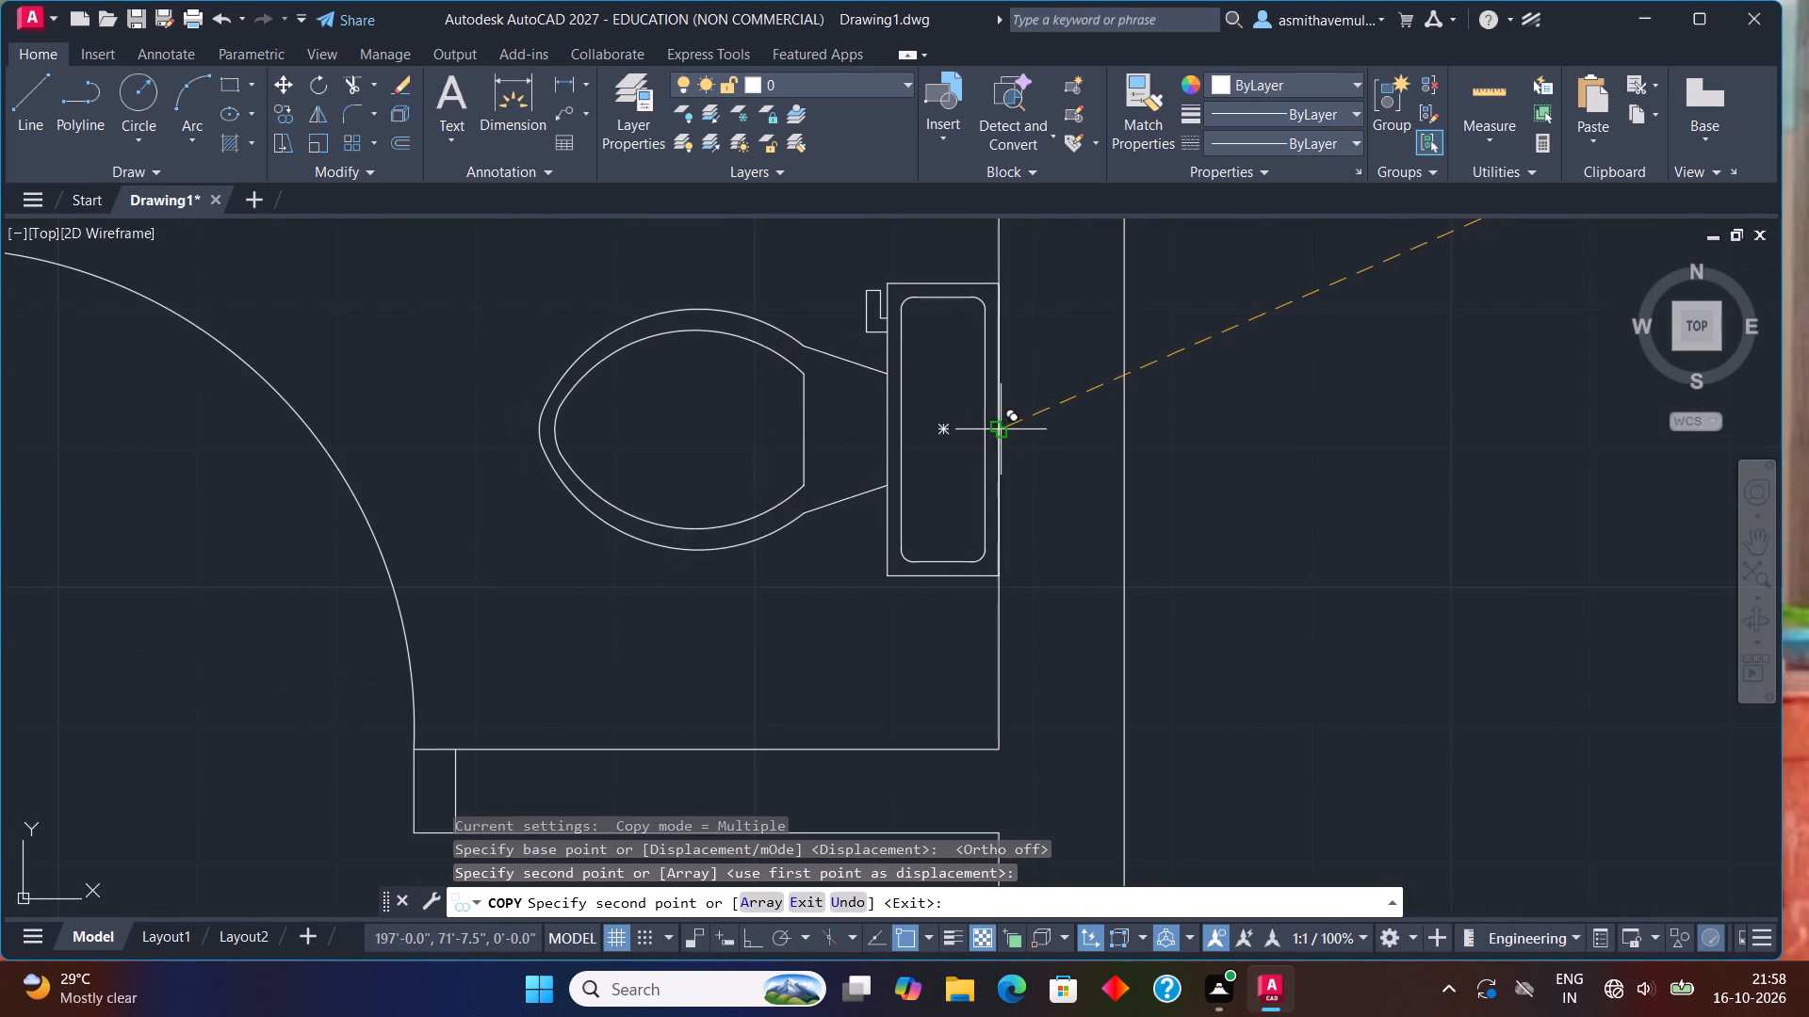
{"action": "left_click", "coordinate": [1001, 429]}
{"action": "scroll", "coordinate": [1078, 446], "scroll_direction": "down", "scroll_amount": 2}
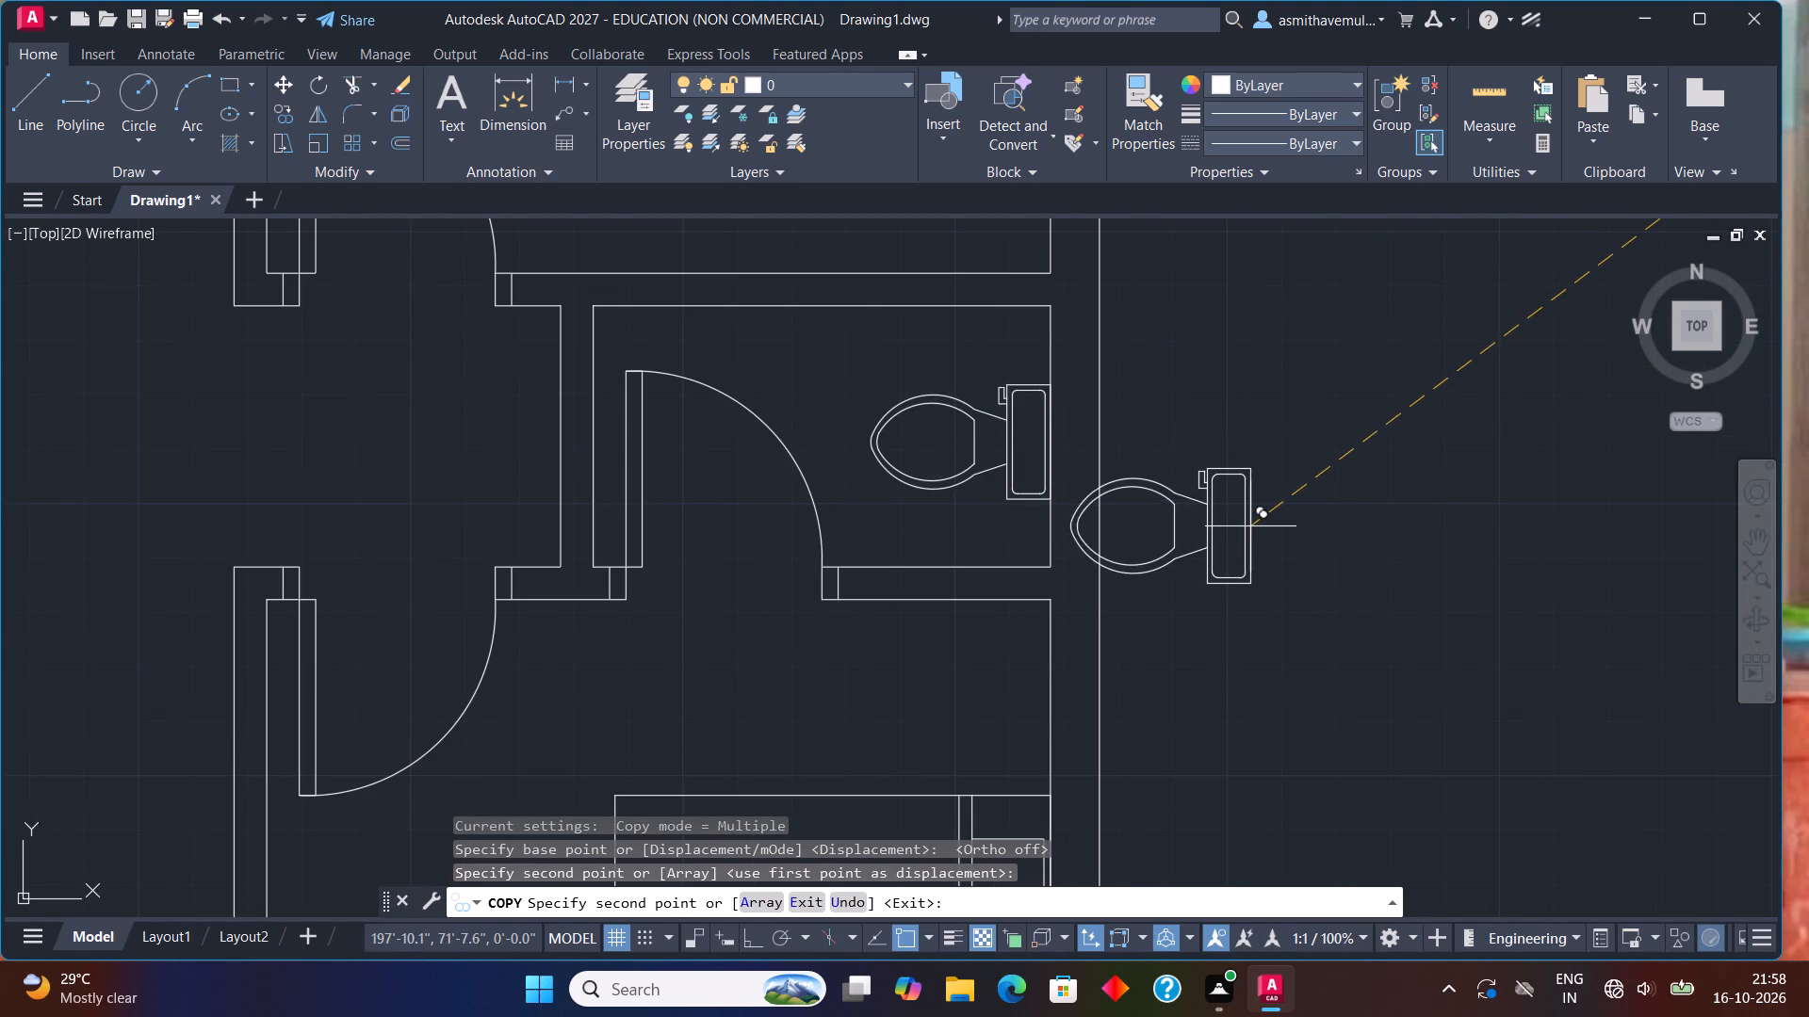
{"action": "key", "text": "Escape"}
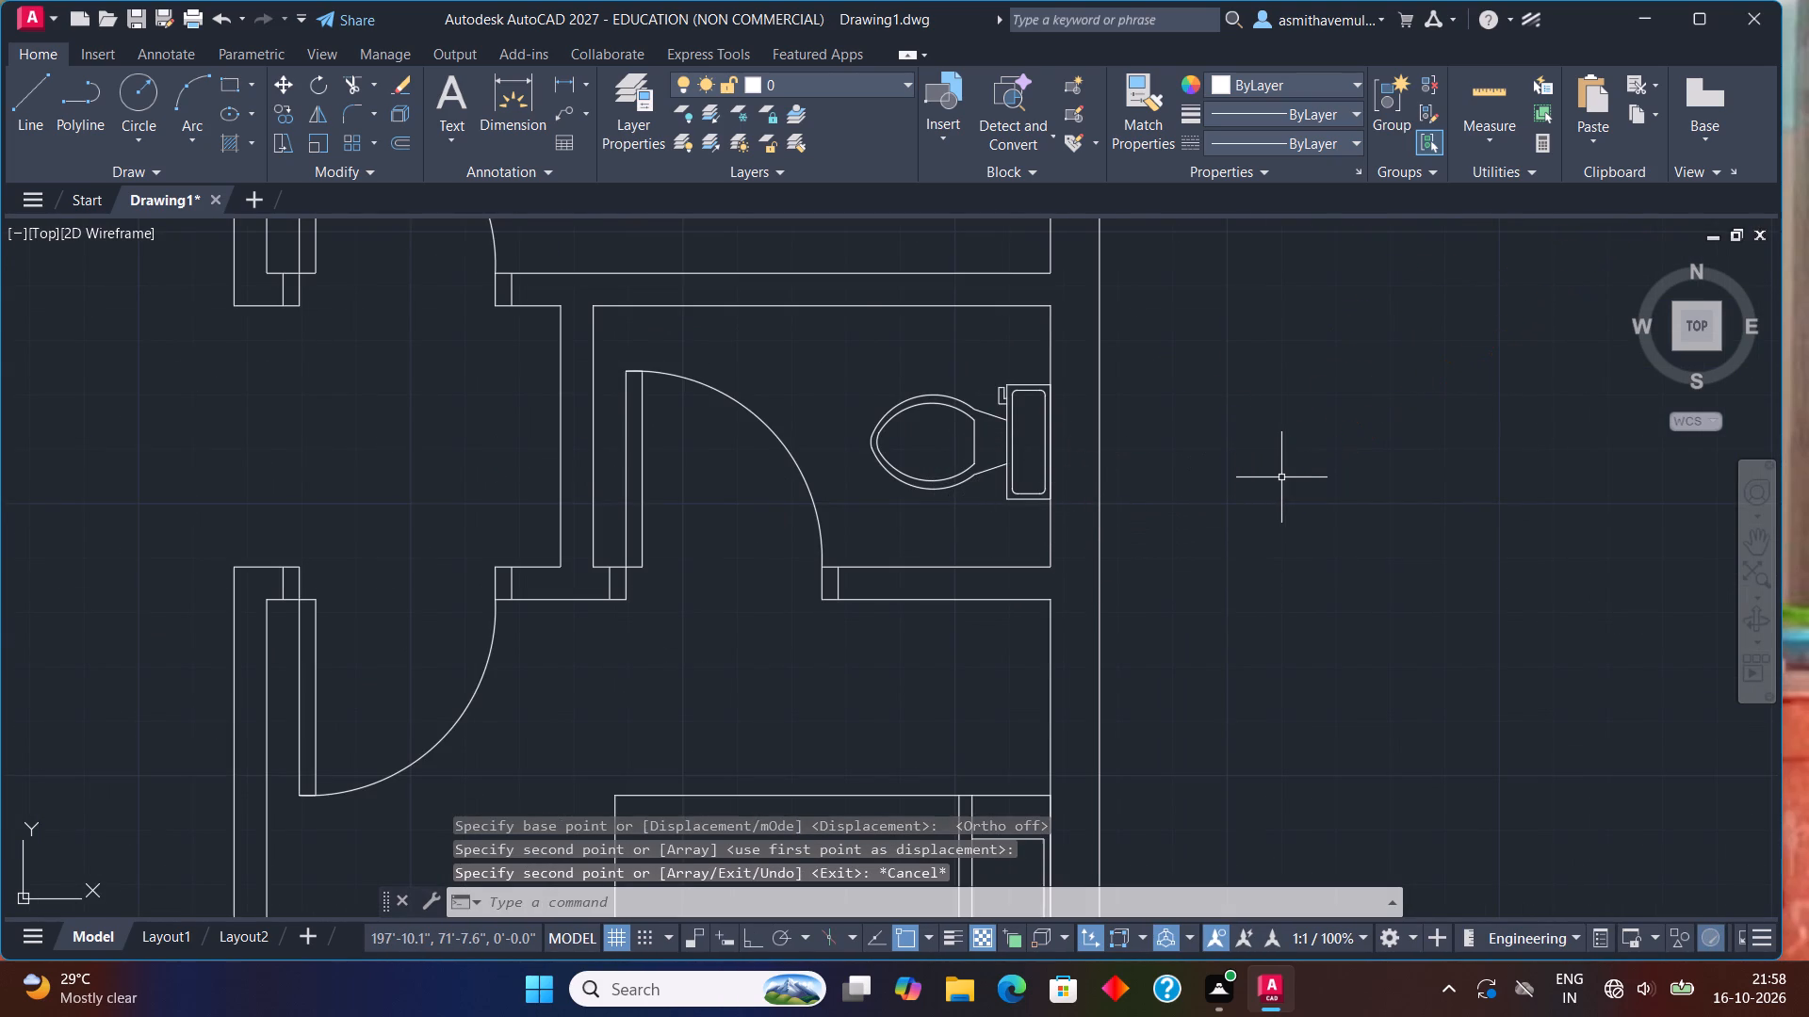
Rotate the original toilet outside the plan 90° about its tank's back midpoint, with Ortho on, so the tank faces north.
{"action": "scroll", "coordinate": [1296, 477], "scroll_direction": "down", "scroll_amount": 1}
{"action": "middle_click_drag", "start_coordinate": [1284, 436], "coordinate": [1063, 536]}
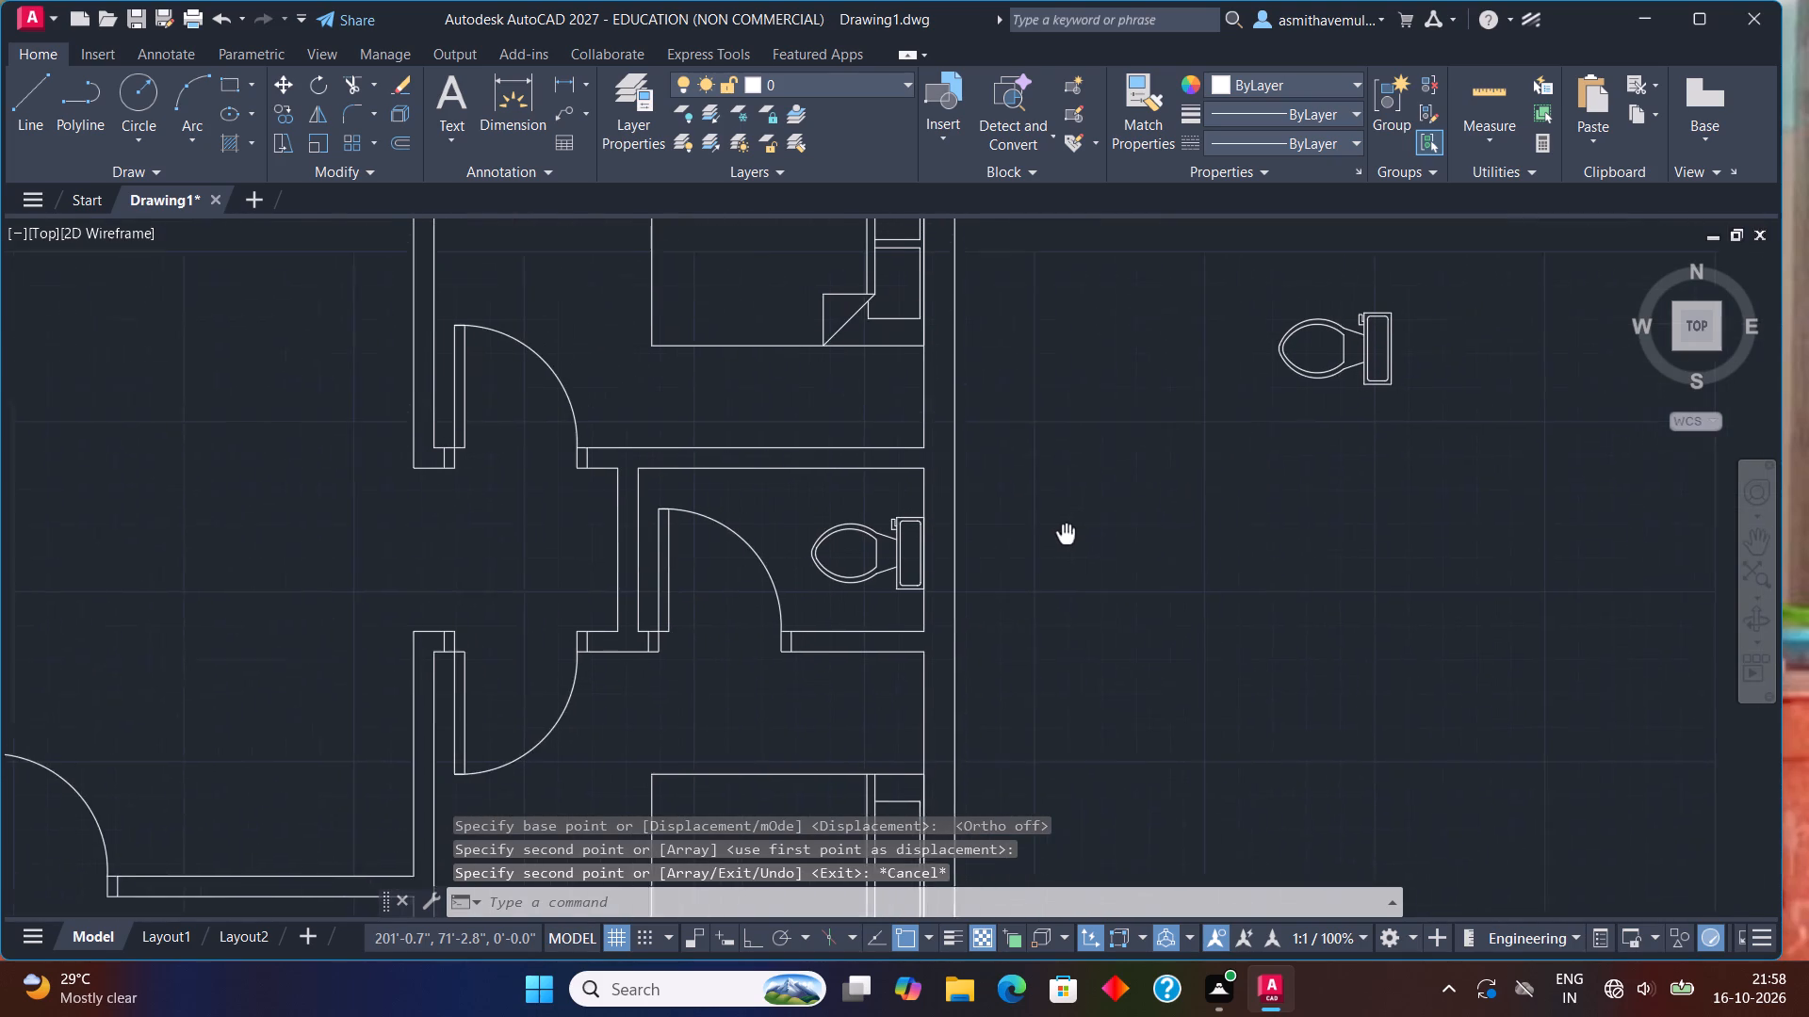
{"action": "middle_click_drag", "start_coordinate": [1063, 536], "coordinate": [1053, 544]}
{"action": "left_click_drag", "start_coordinate": [1443, 293], "coordinate": [1263, 471]}
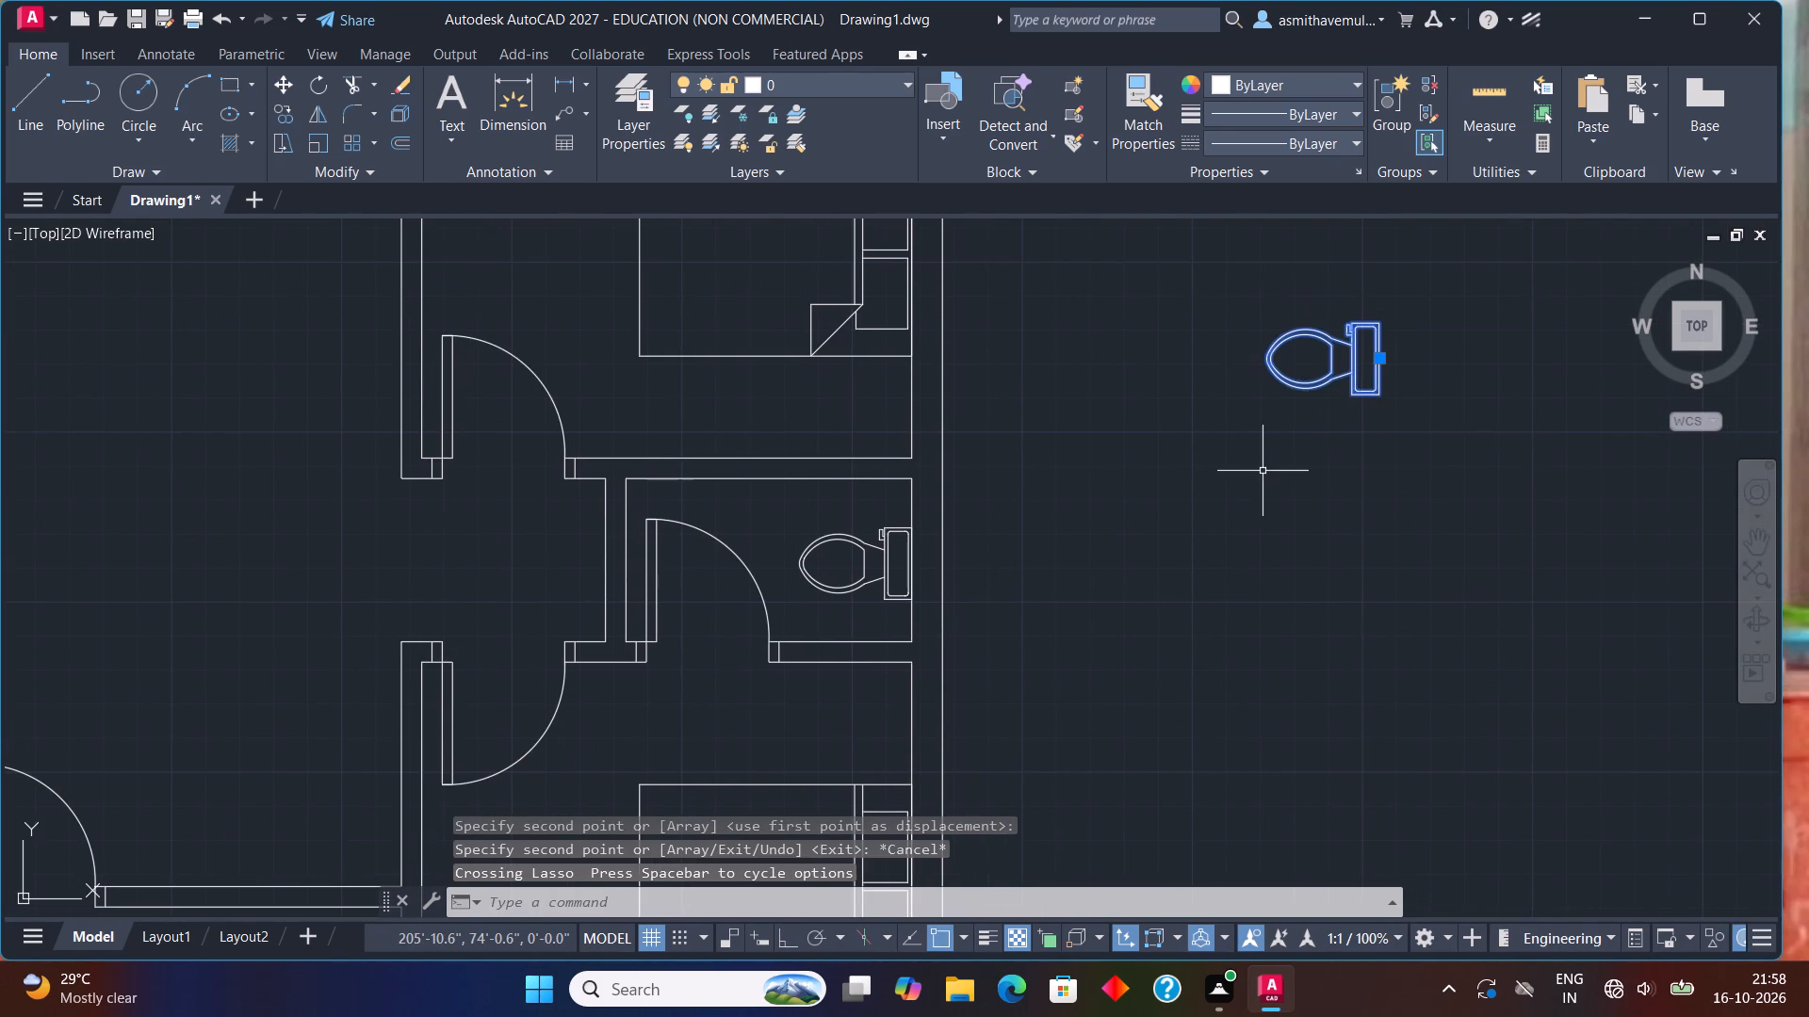
{"action": "type", "text": "RO"}
{"action": "key", "text": "Return"}
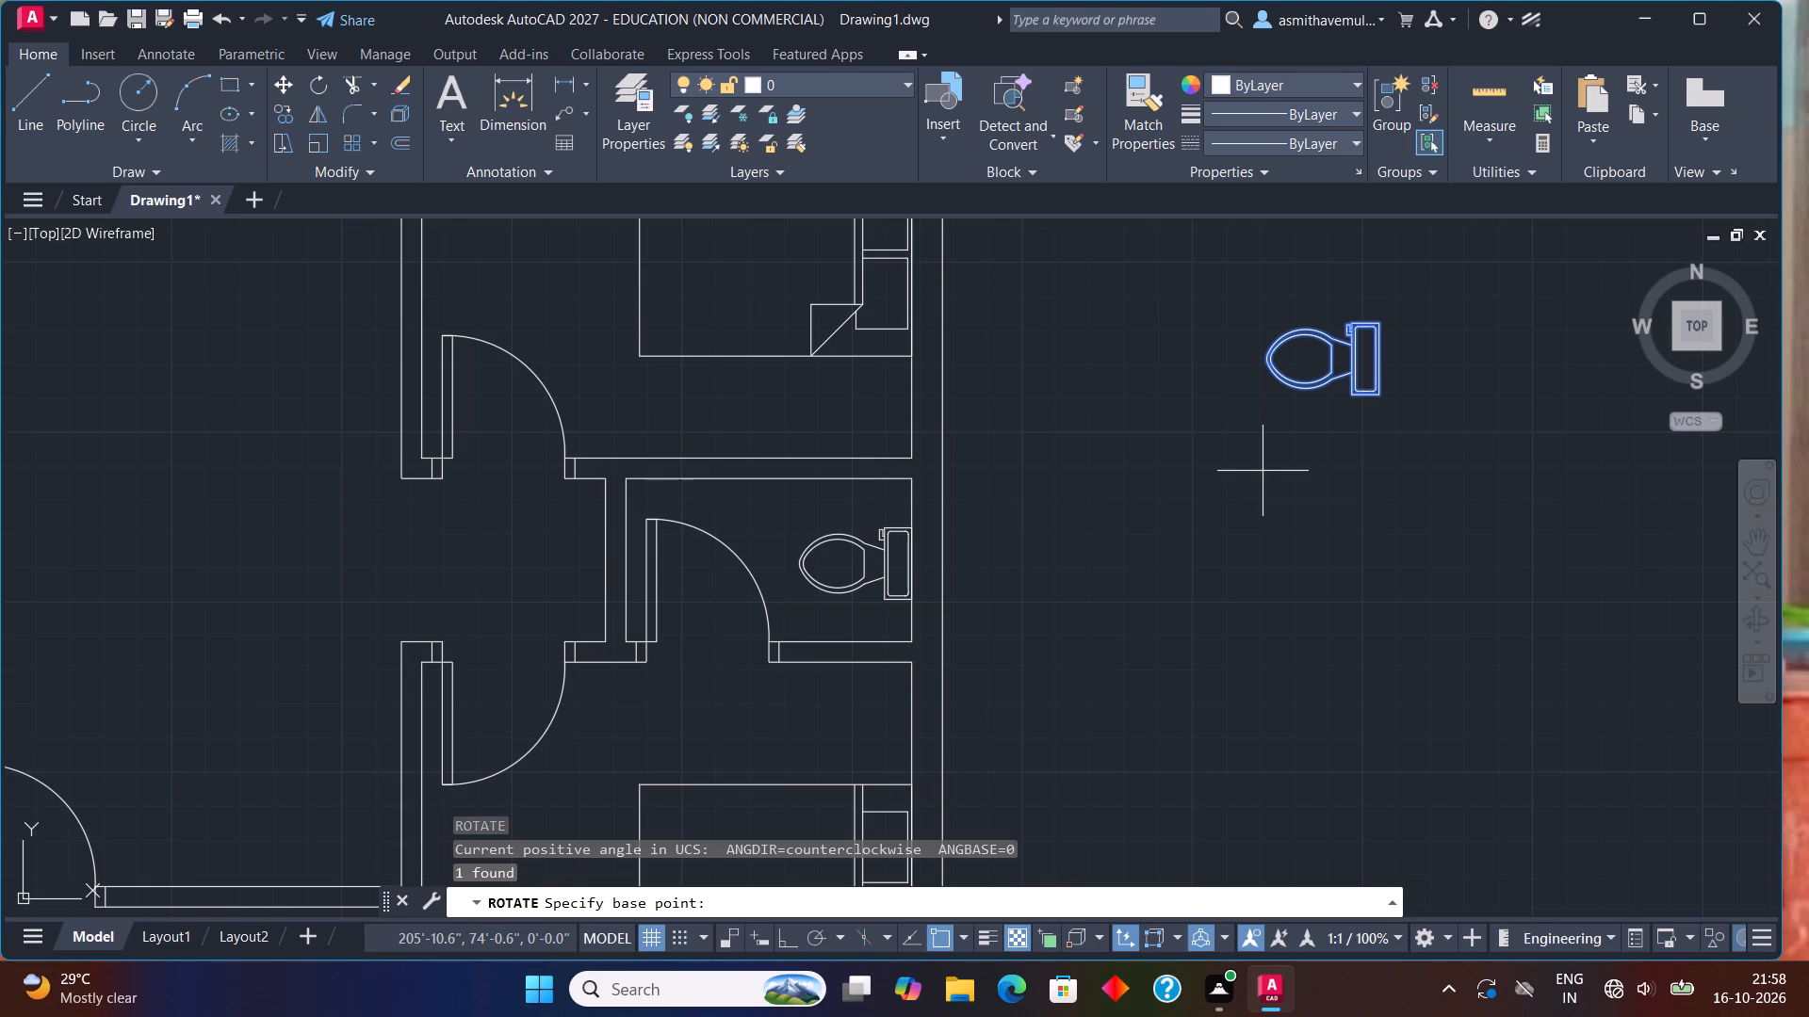
{"action": "left_click", "coordinate": [1380, 357]}
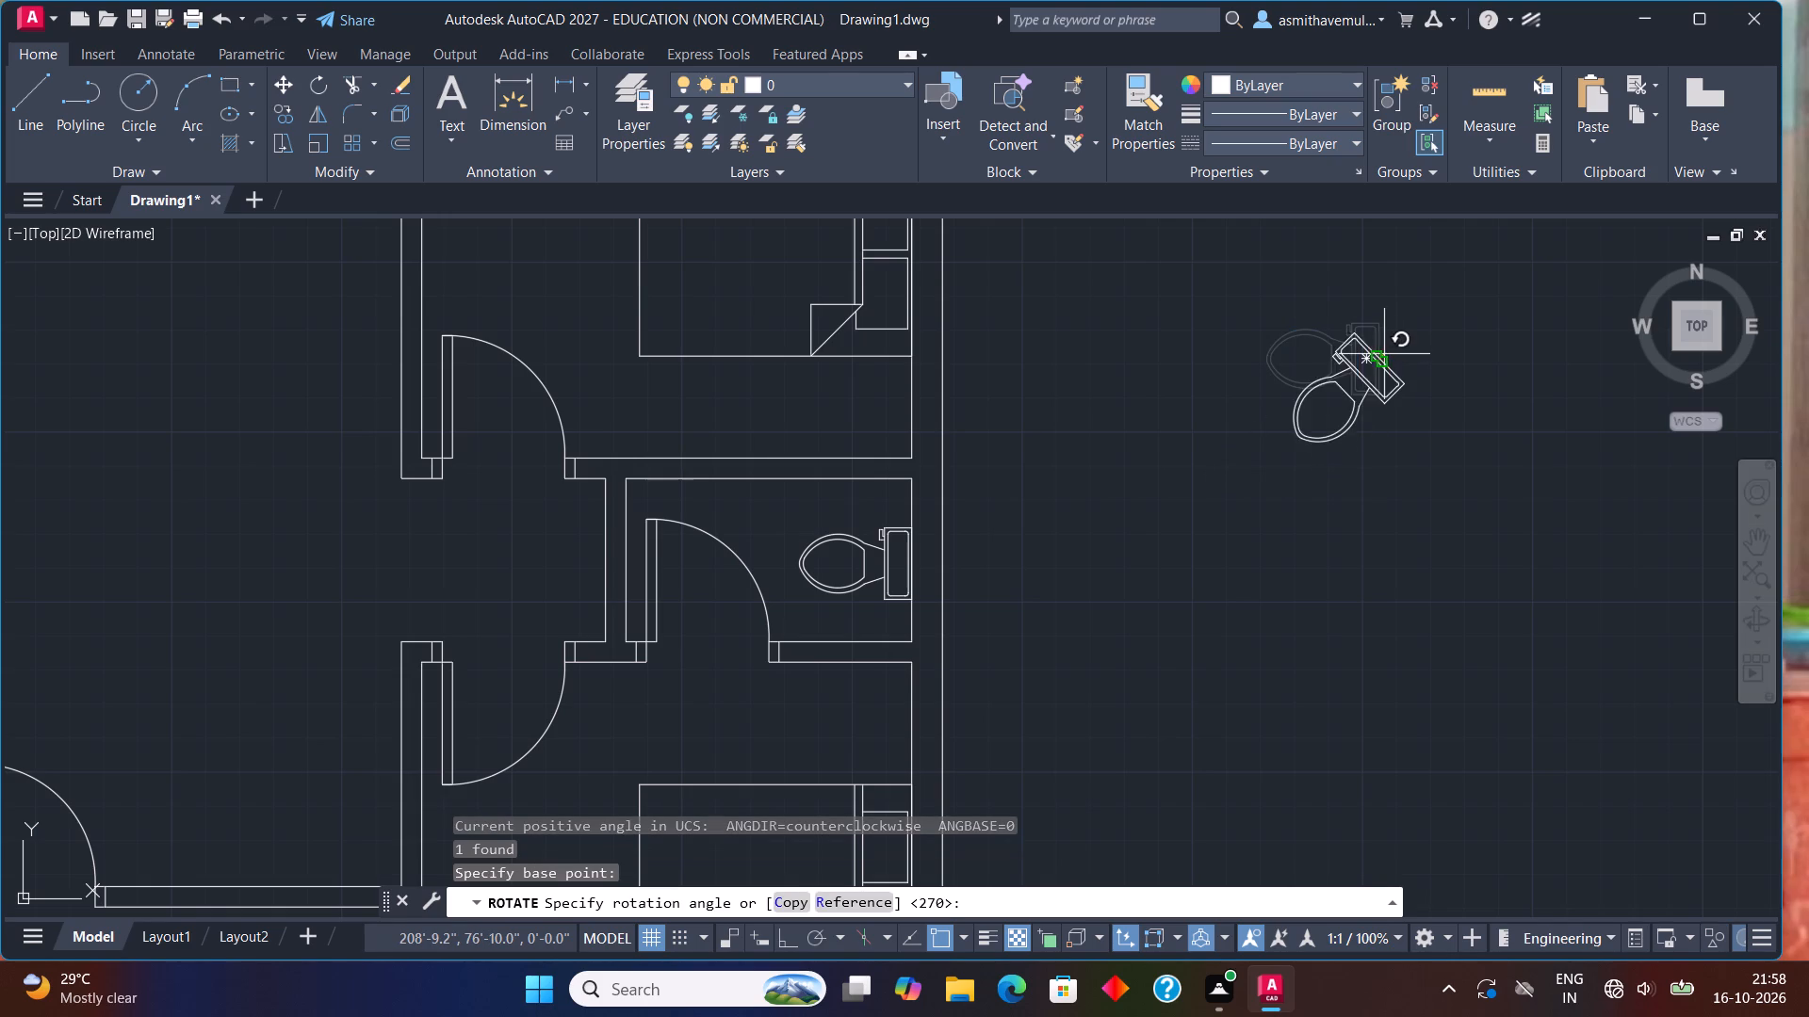
{"action": "key", "text": "F8"}
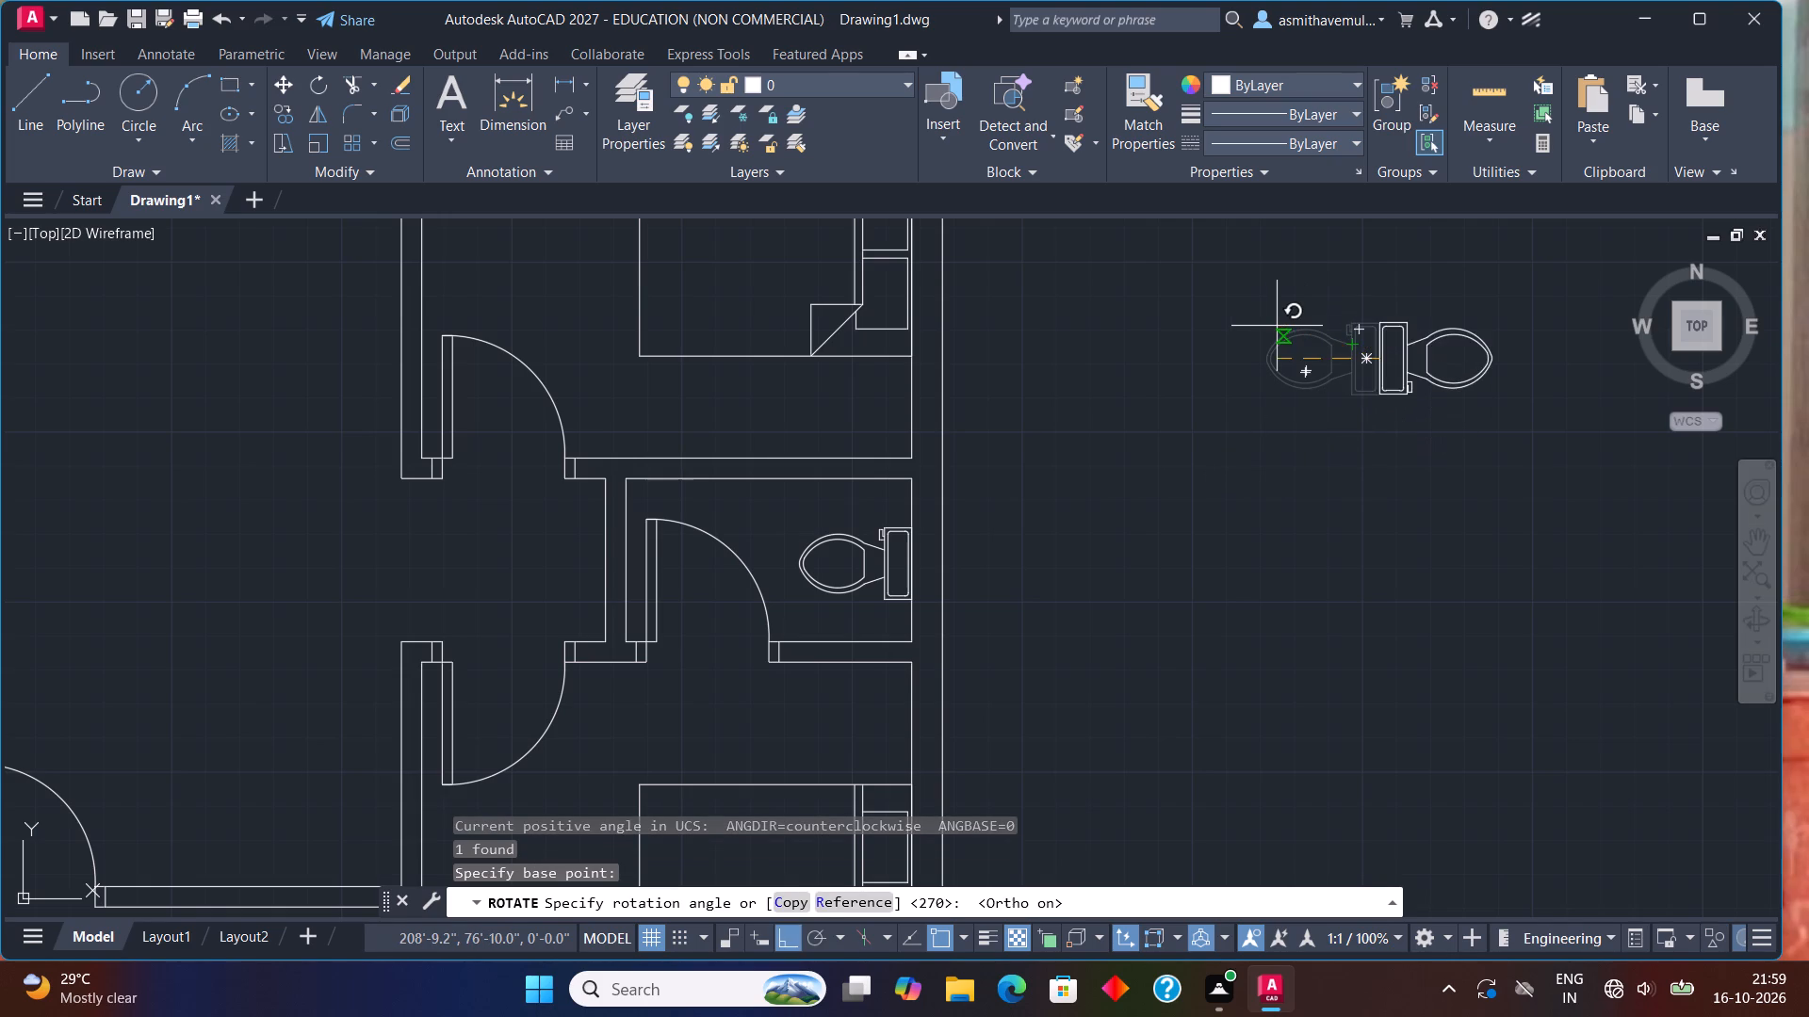
{"action": "left_click", "coordinate": [1416, 305]}
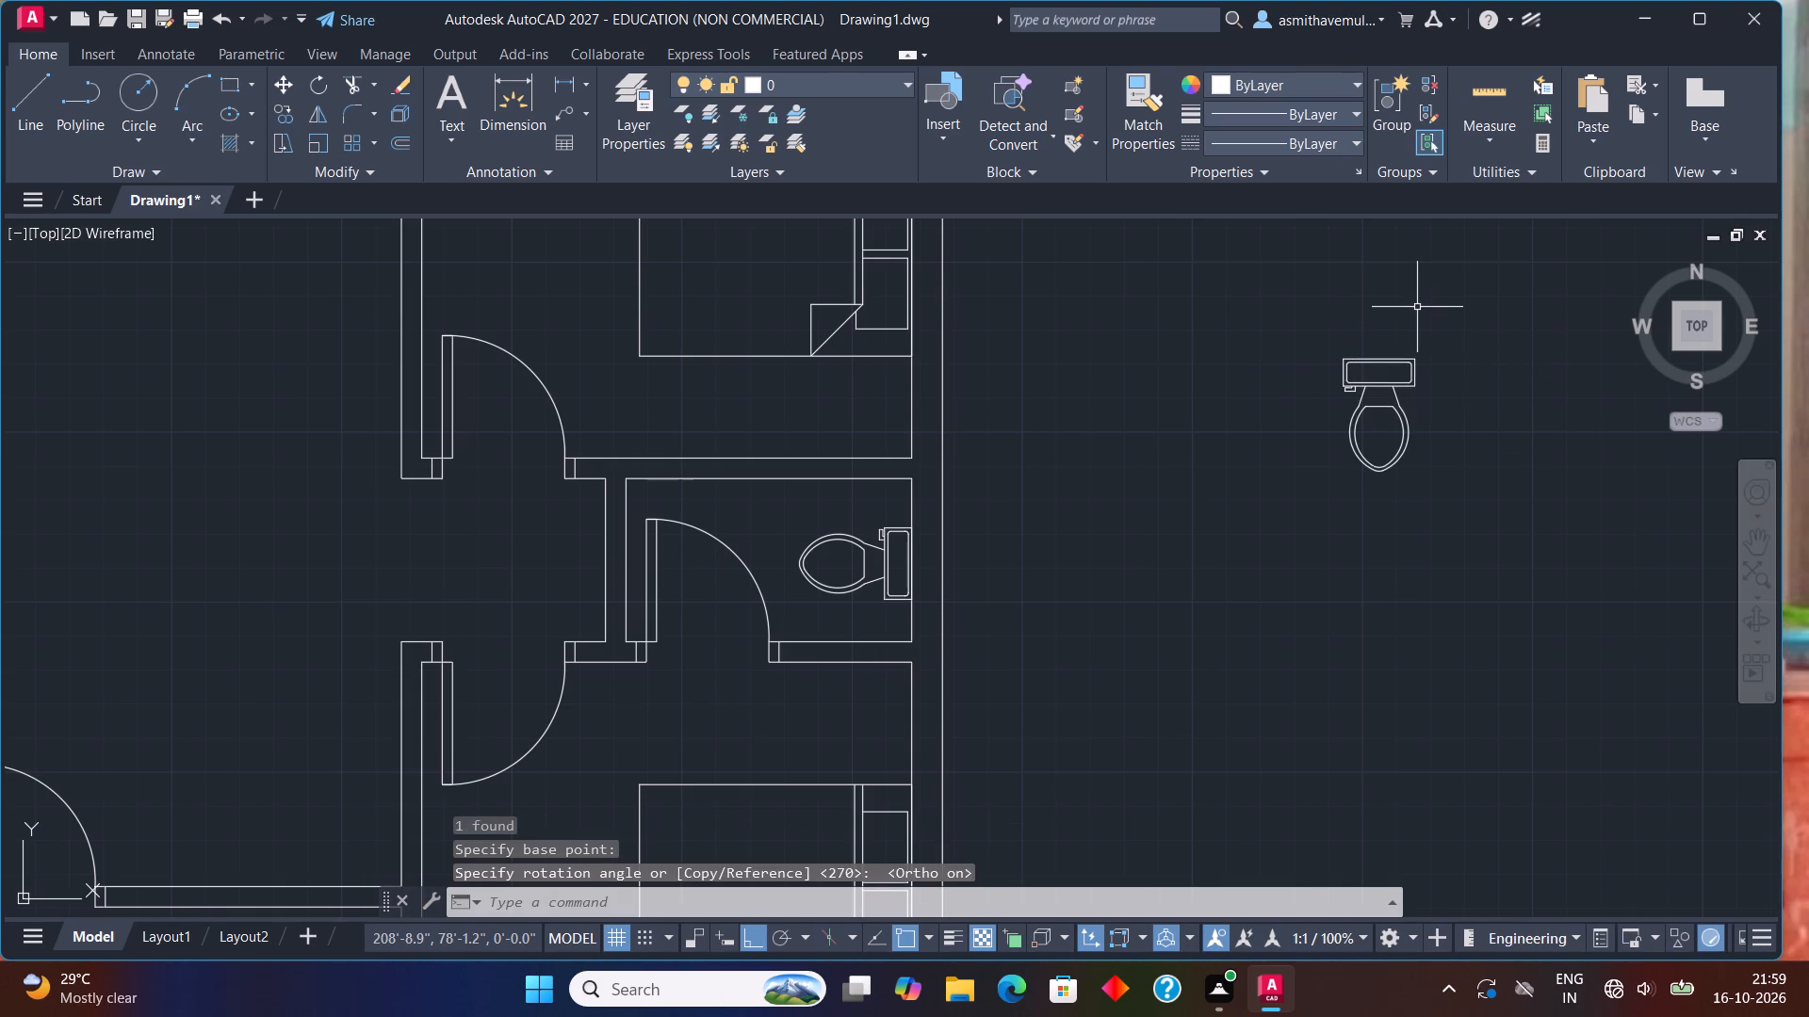
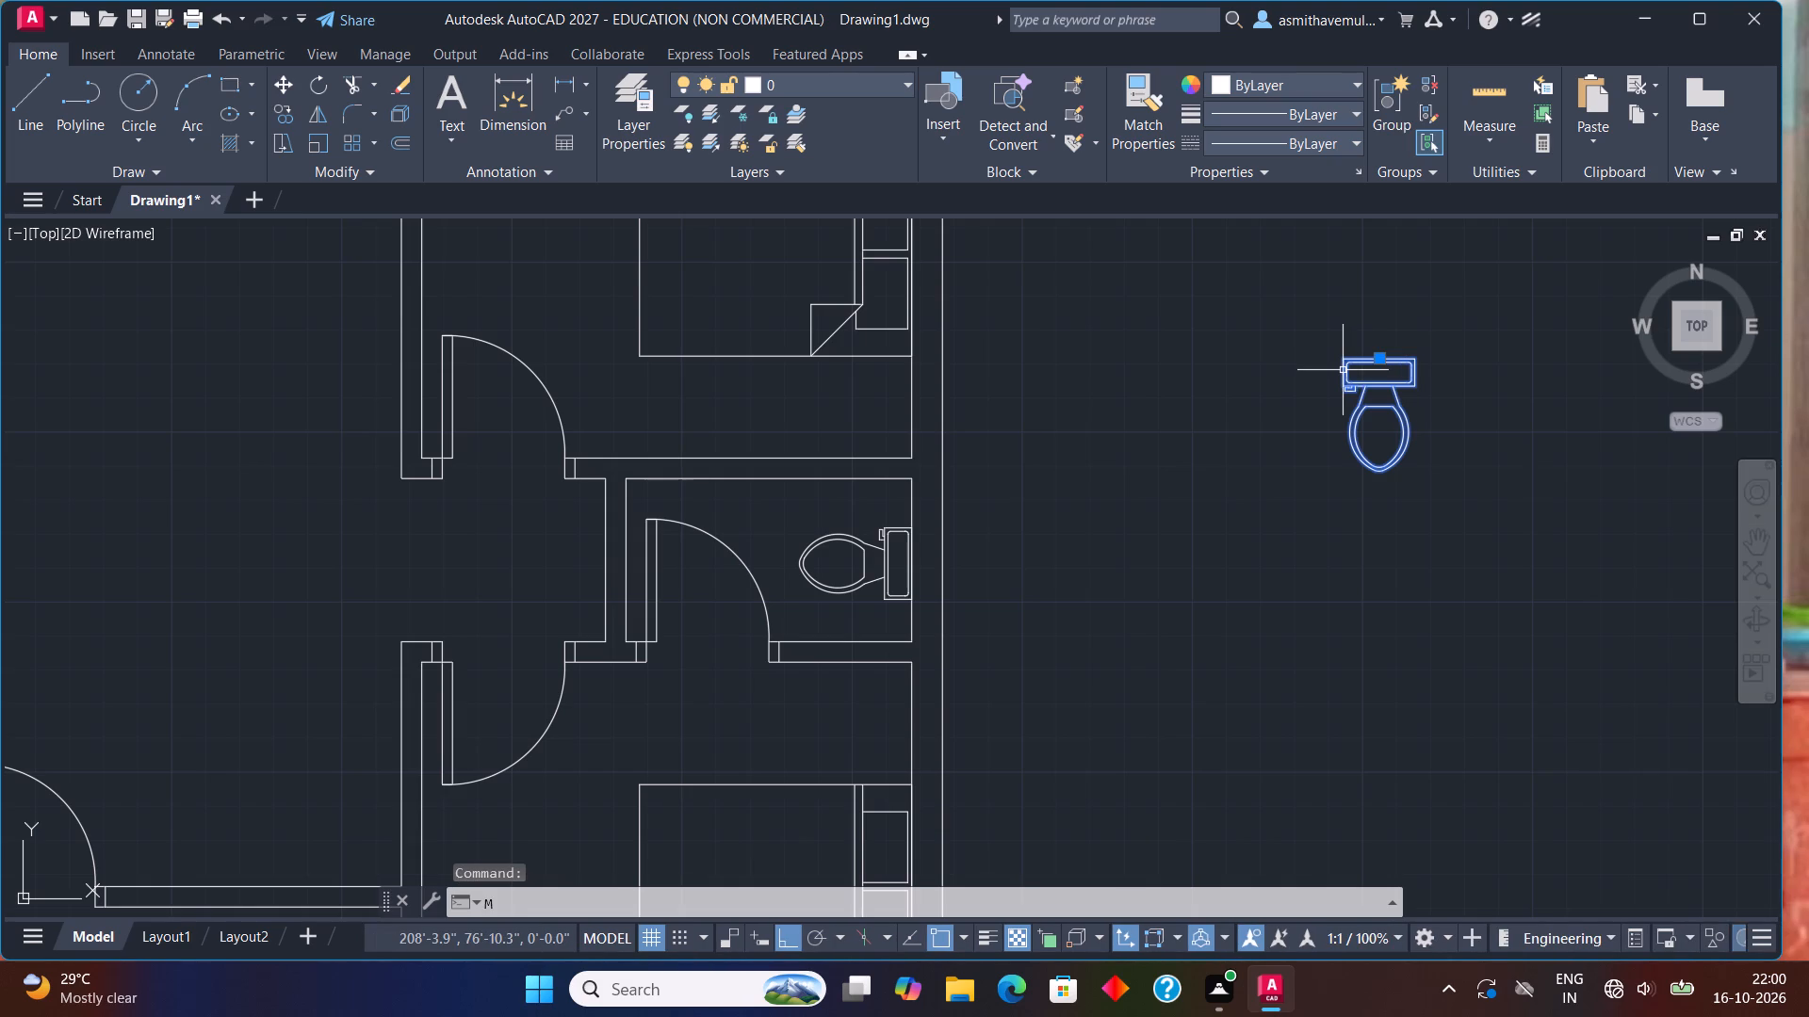
Move the toilet by its tank's back midpoint onto the inner north wall of the northeast corner bathroom, with Ortho off.
{"action": "key", "text": "Return"}
{"action": "left_click", "coordinate": [1380, 354]}
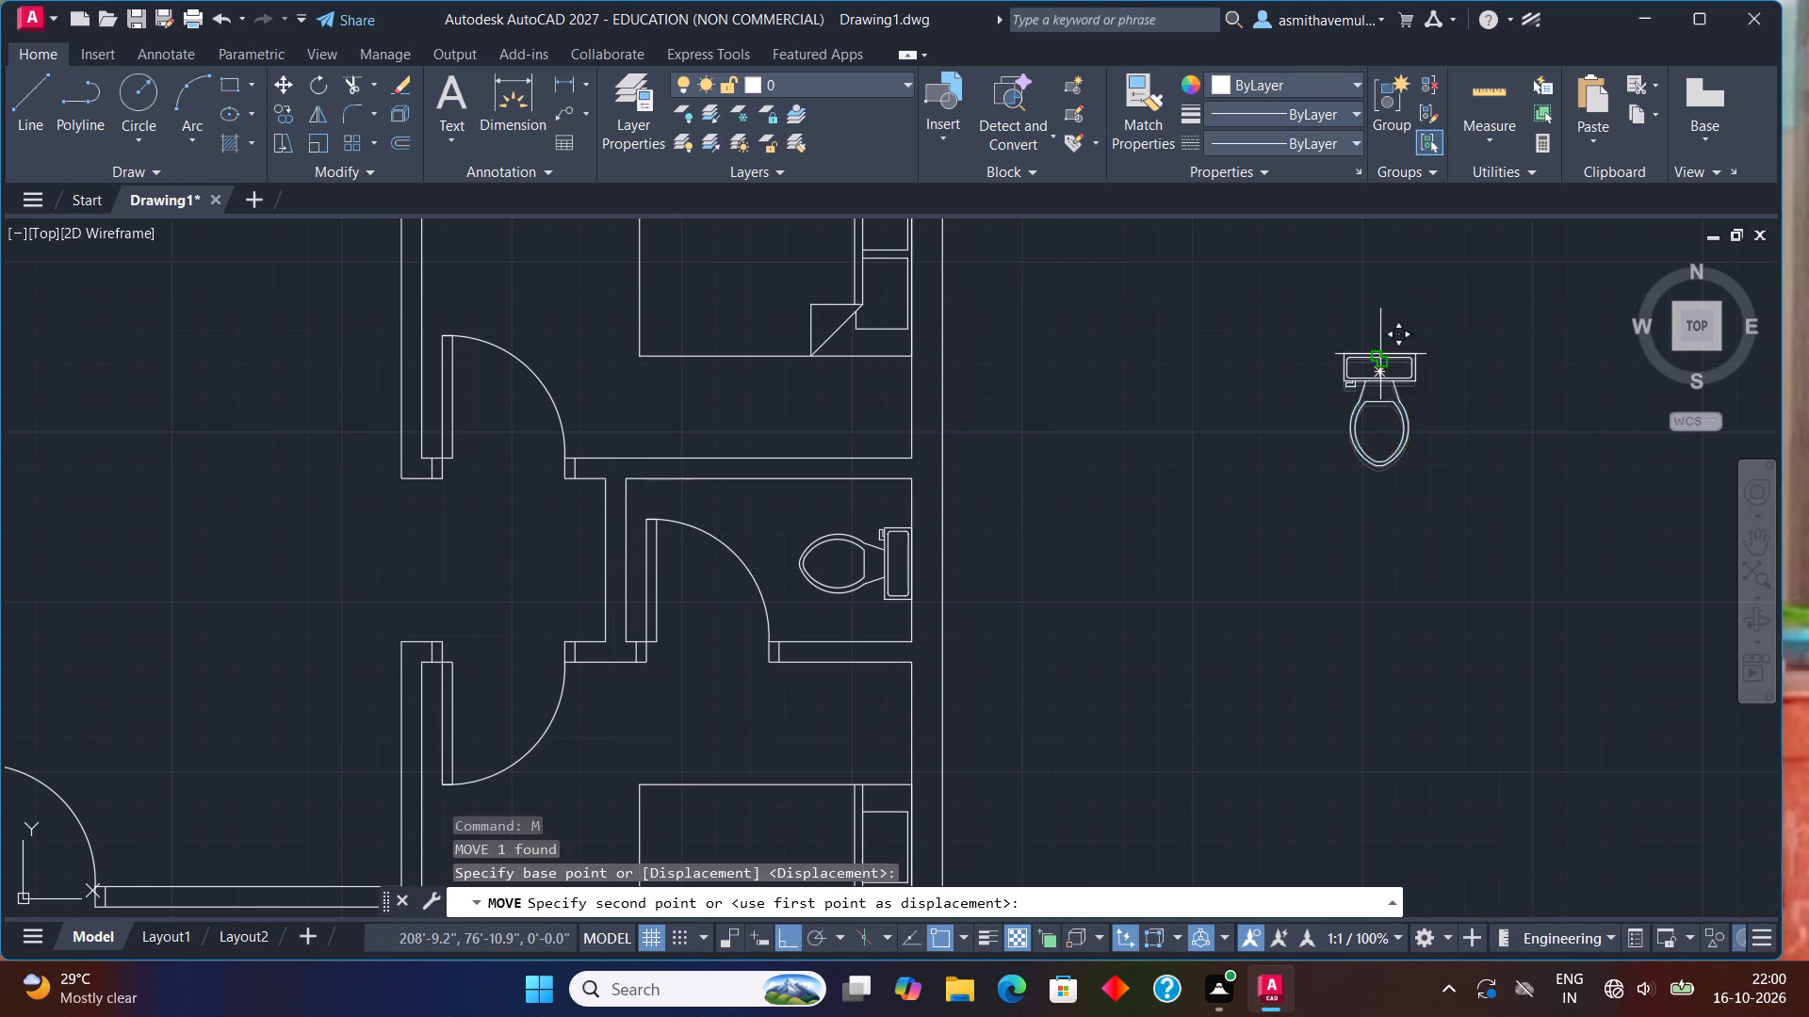
{"action": "scroll", "coordinate": [1227, 326], "scroll_direction": "down", "scroll_amount": 3}
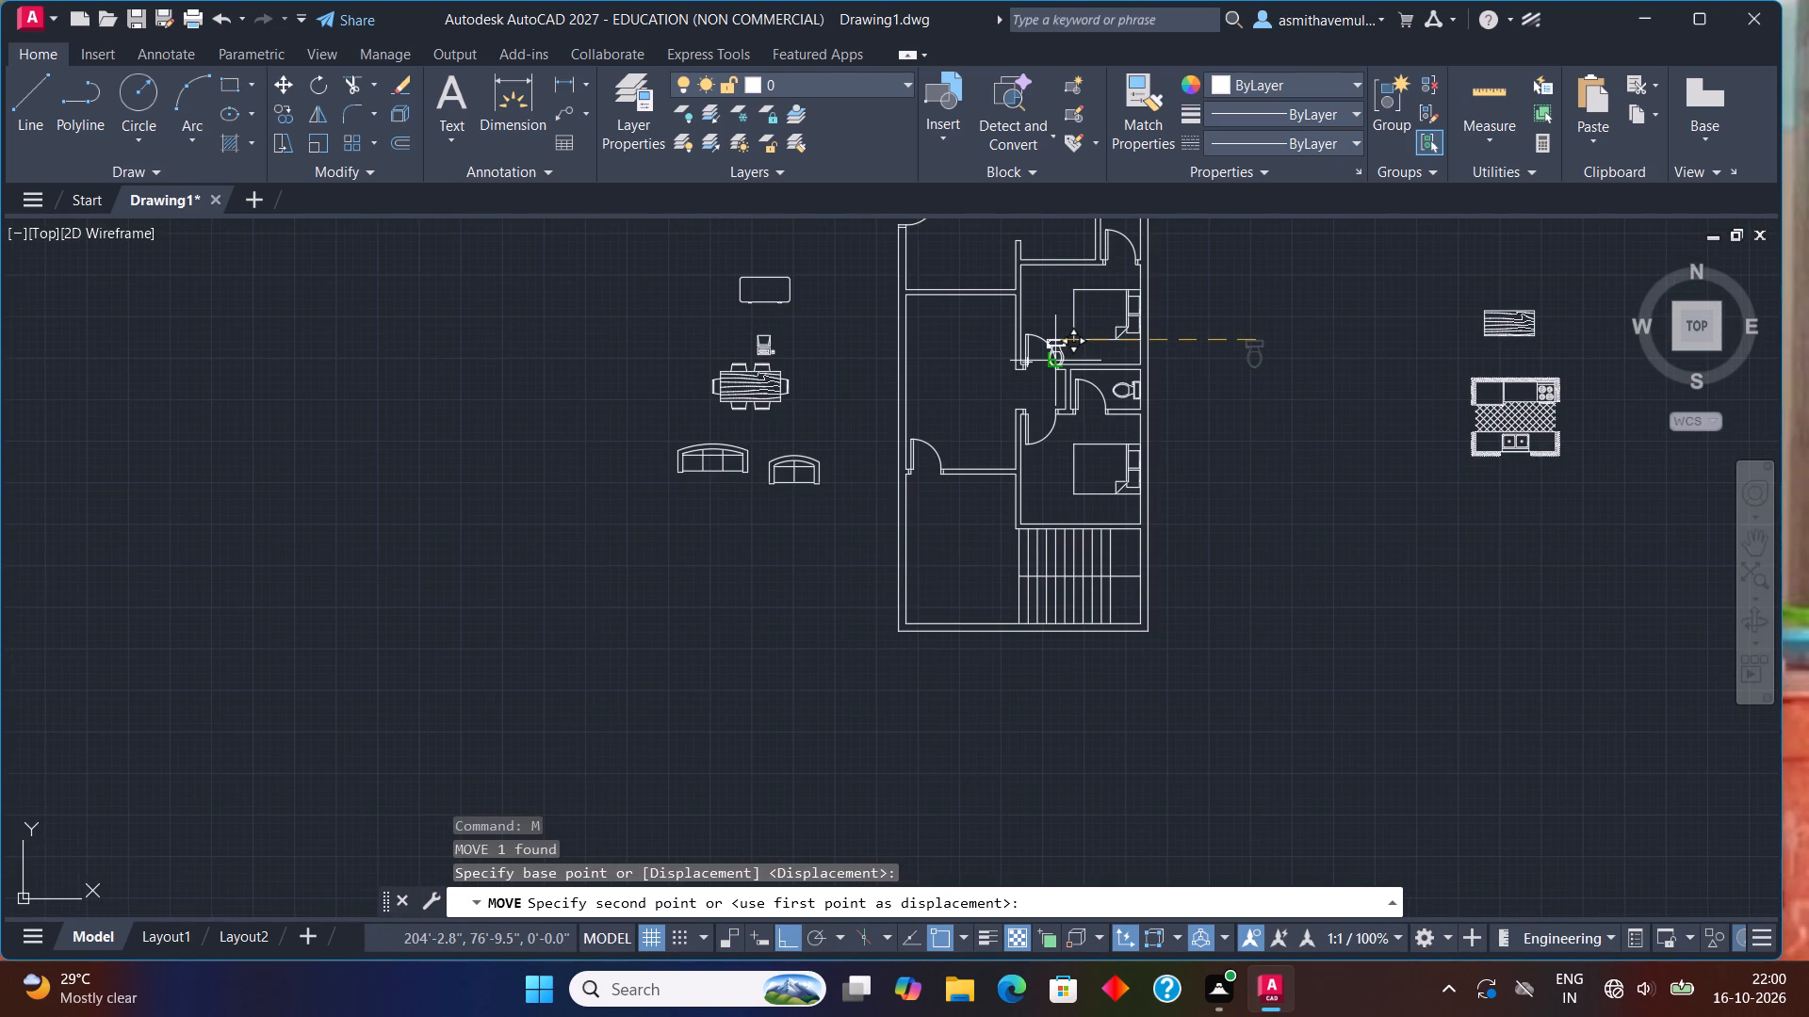
{"action": "key", "text": "F8"}
{"action": "middle_click_drag", "start_coordinate": [1055, 396], "coordinate": [1055, 516]}
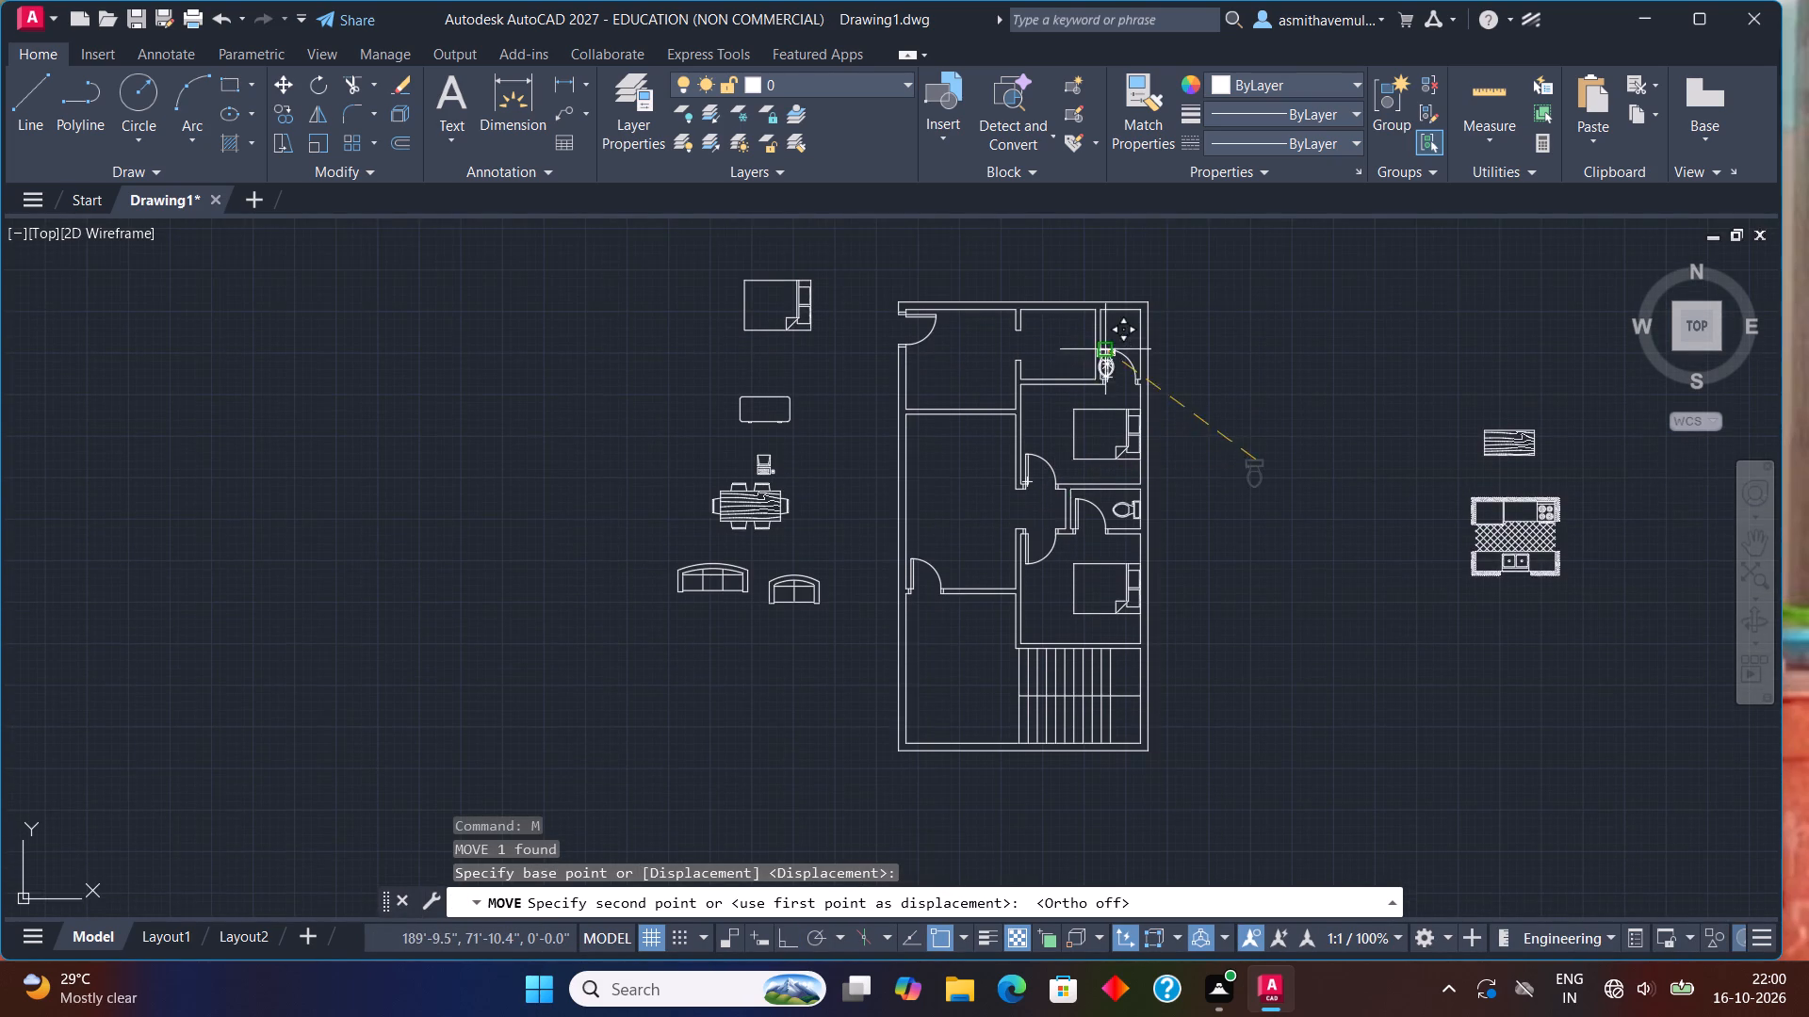
{"action": "scroll", "coordinate": [1125, 323], "scroll_direction": "up", "scroll_amount": 4}
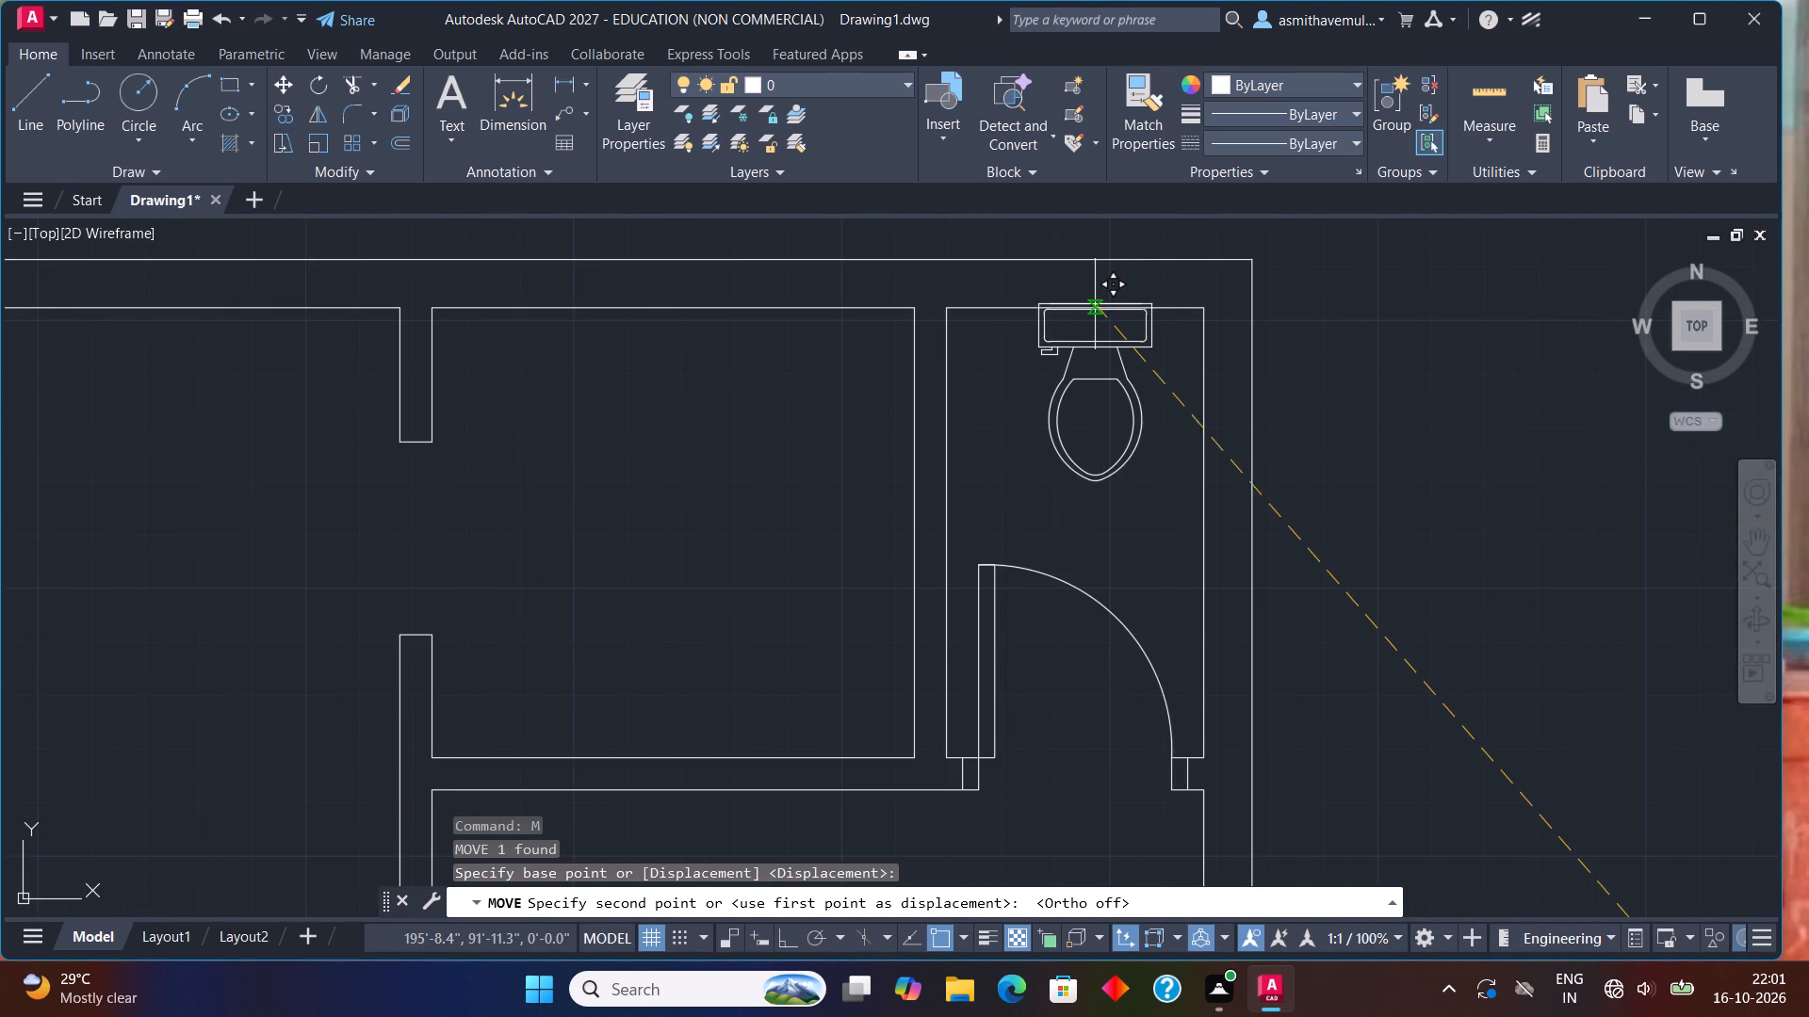
{"action": "left_click", "coordinate": [1085, 308]}
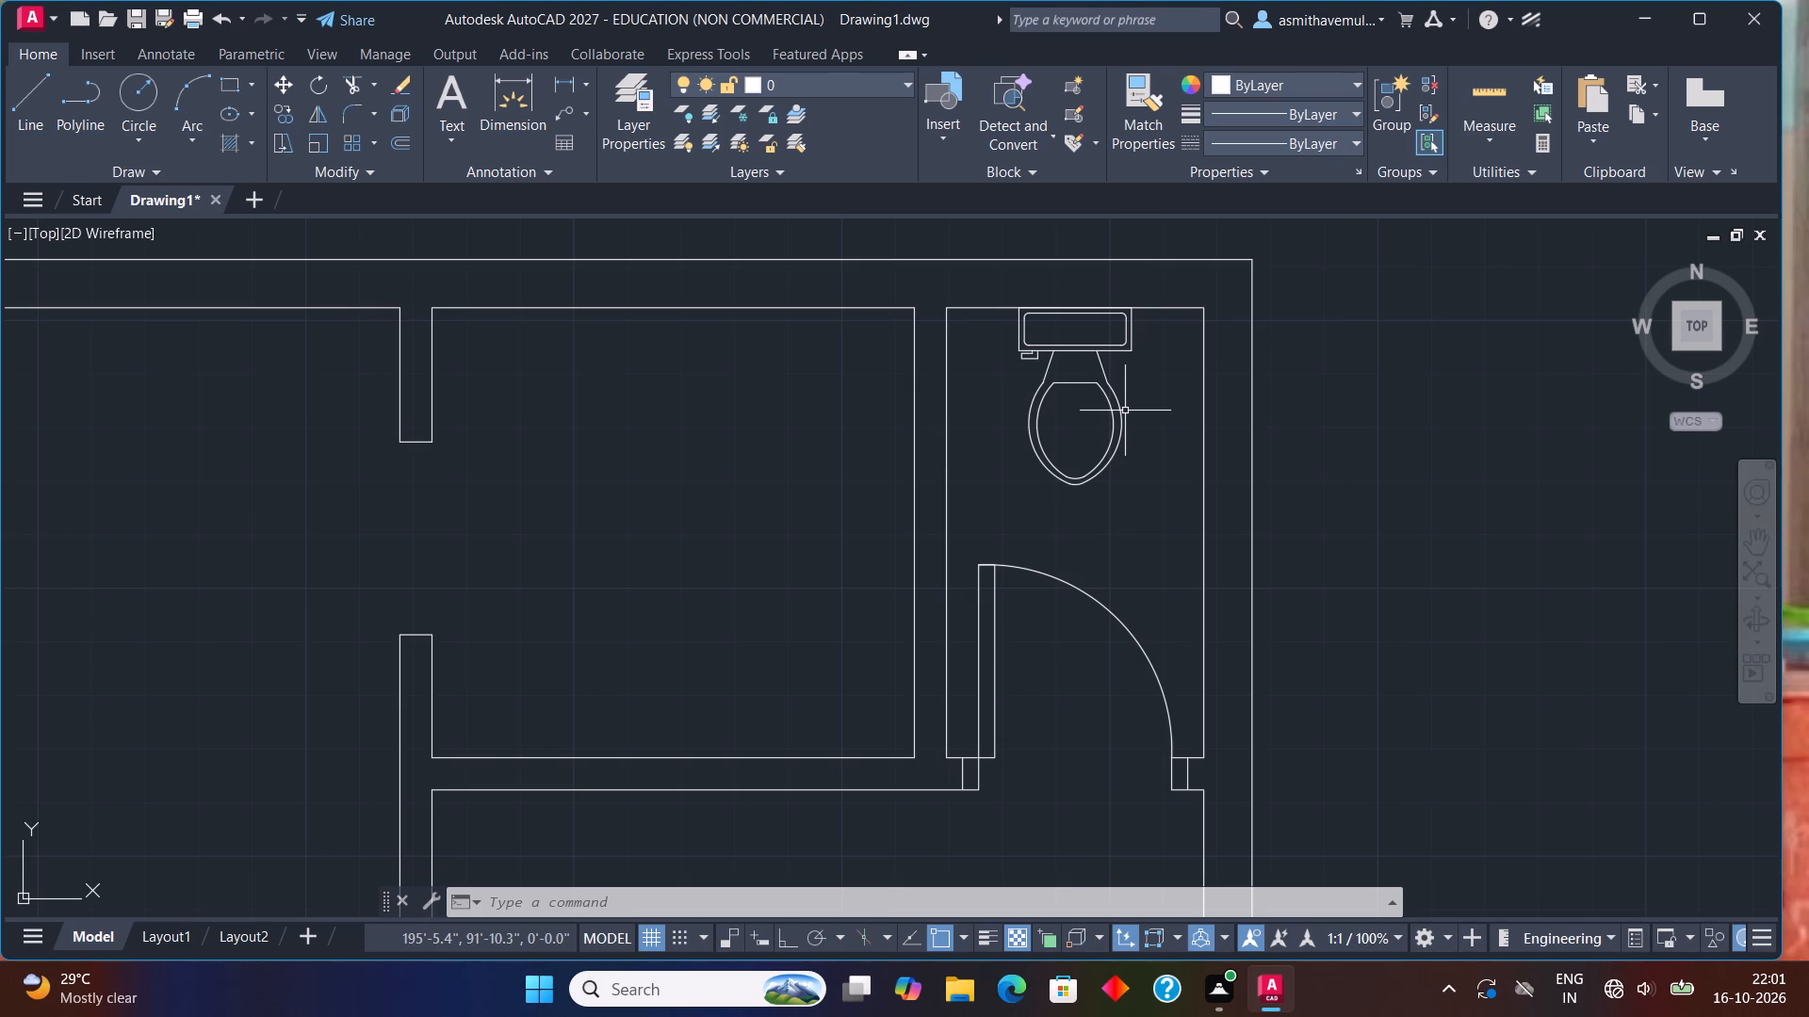
Move the kitchen block closer to the floor plan, just outside the east wall beside the upper bedroom.
{"action": "scroll", "coordinate": [735, 394], "scroll_direction": "down", "scroll_amount": 4}
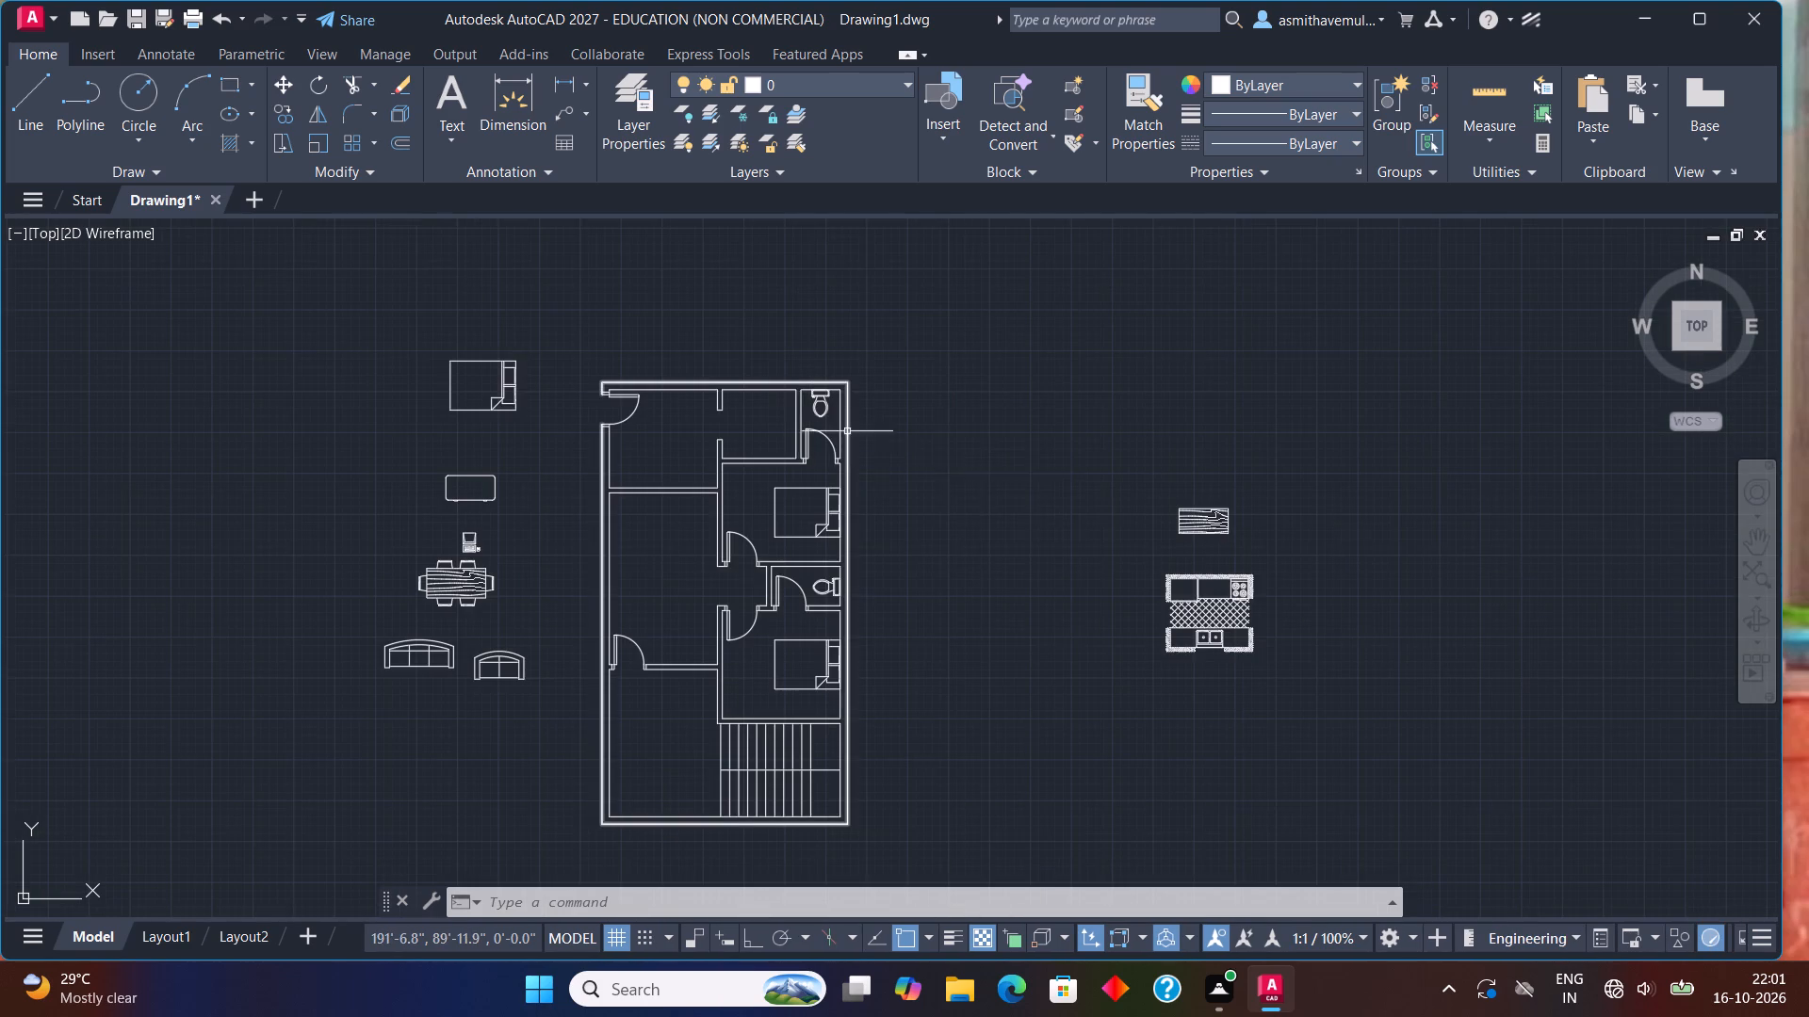
{"action": "left_click", "coordinate": [1241, 576]}
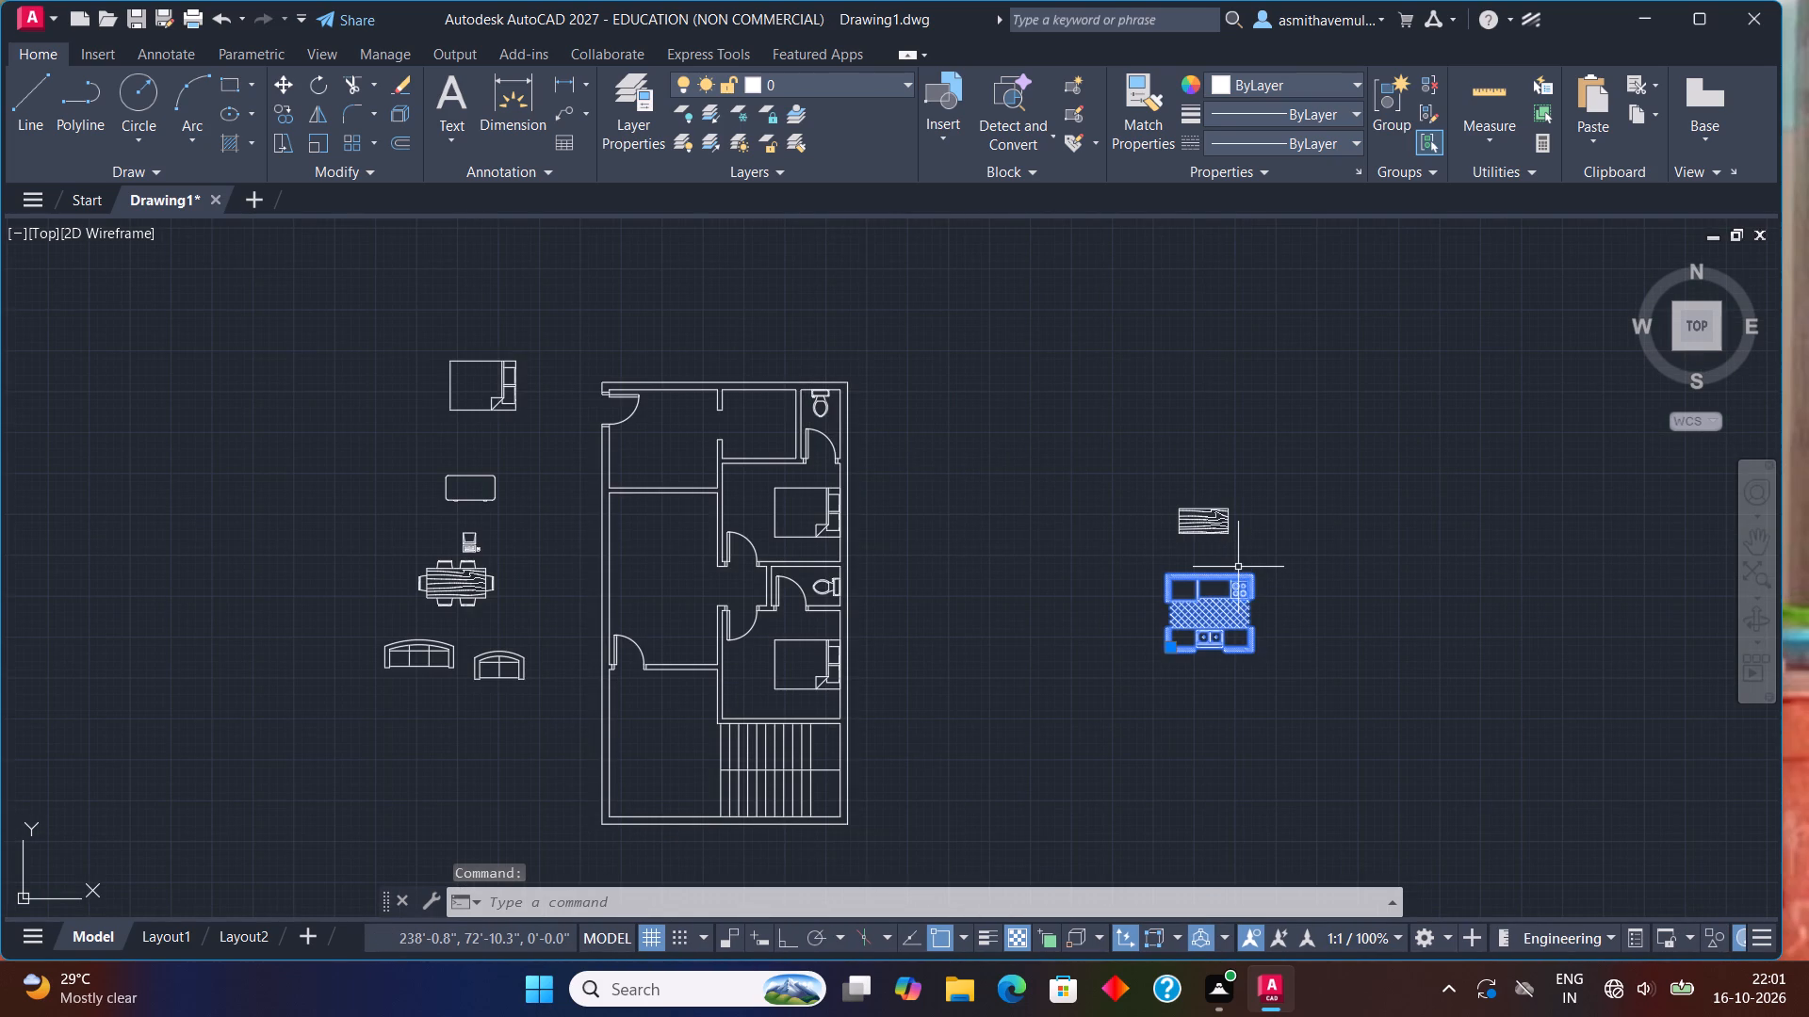
{"action": "key", "text": "m"}
{"action": "key", "text": "Return"}
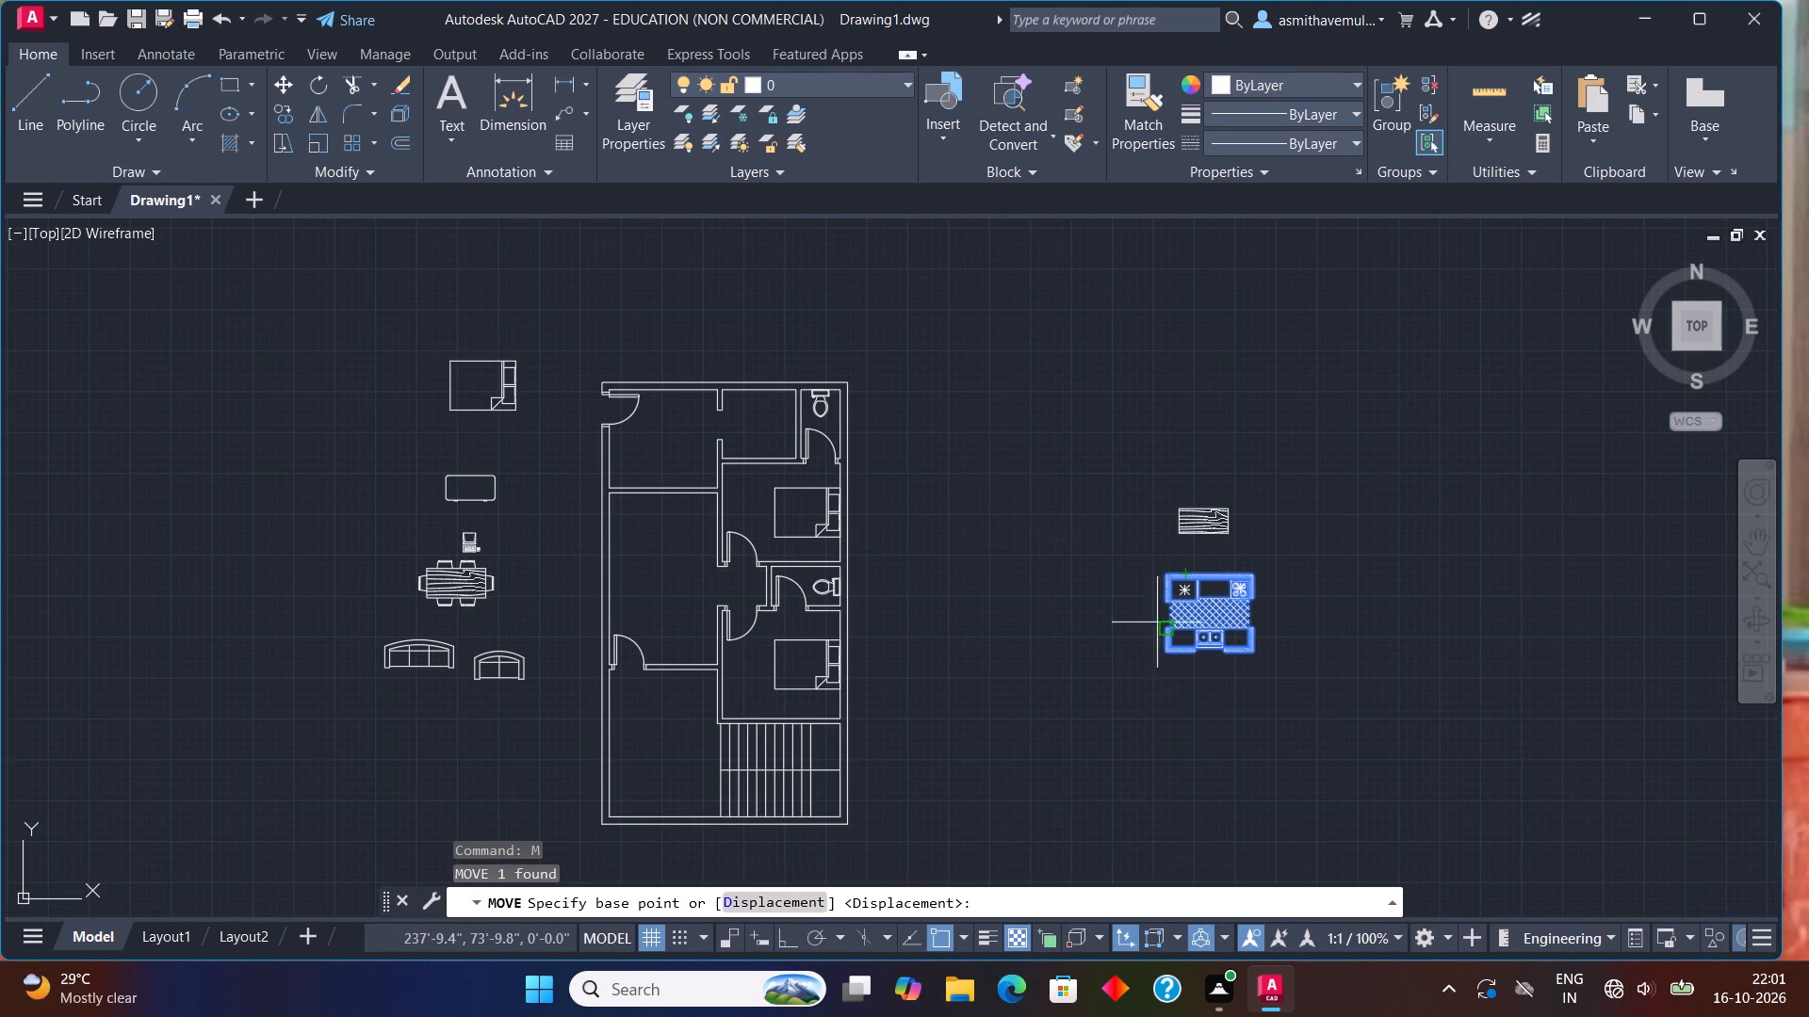
{"action": "left_click", "coordinate": [1205, 613]}
{"action": "scroll", "coordinate": [922, 488], "scroll_direction": "up", "scroll_amount": 1}
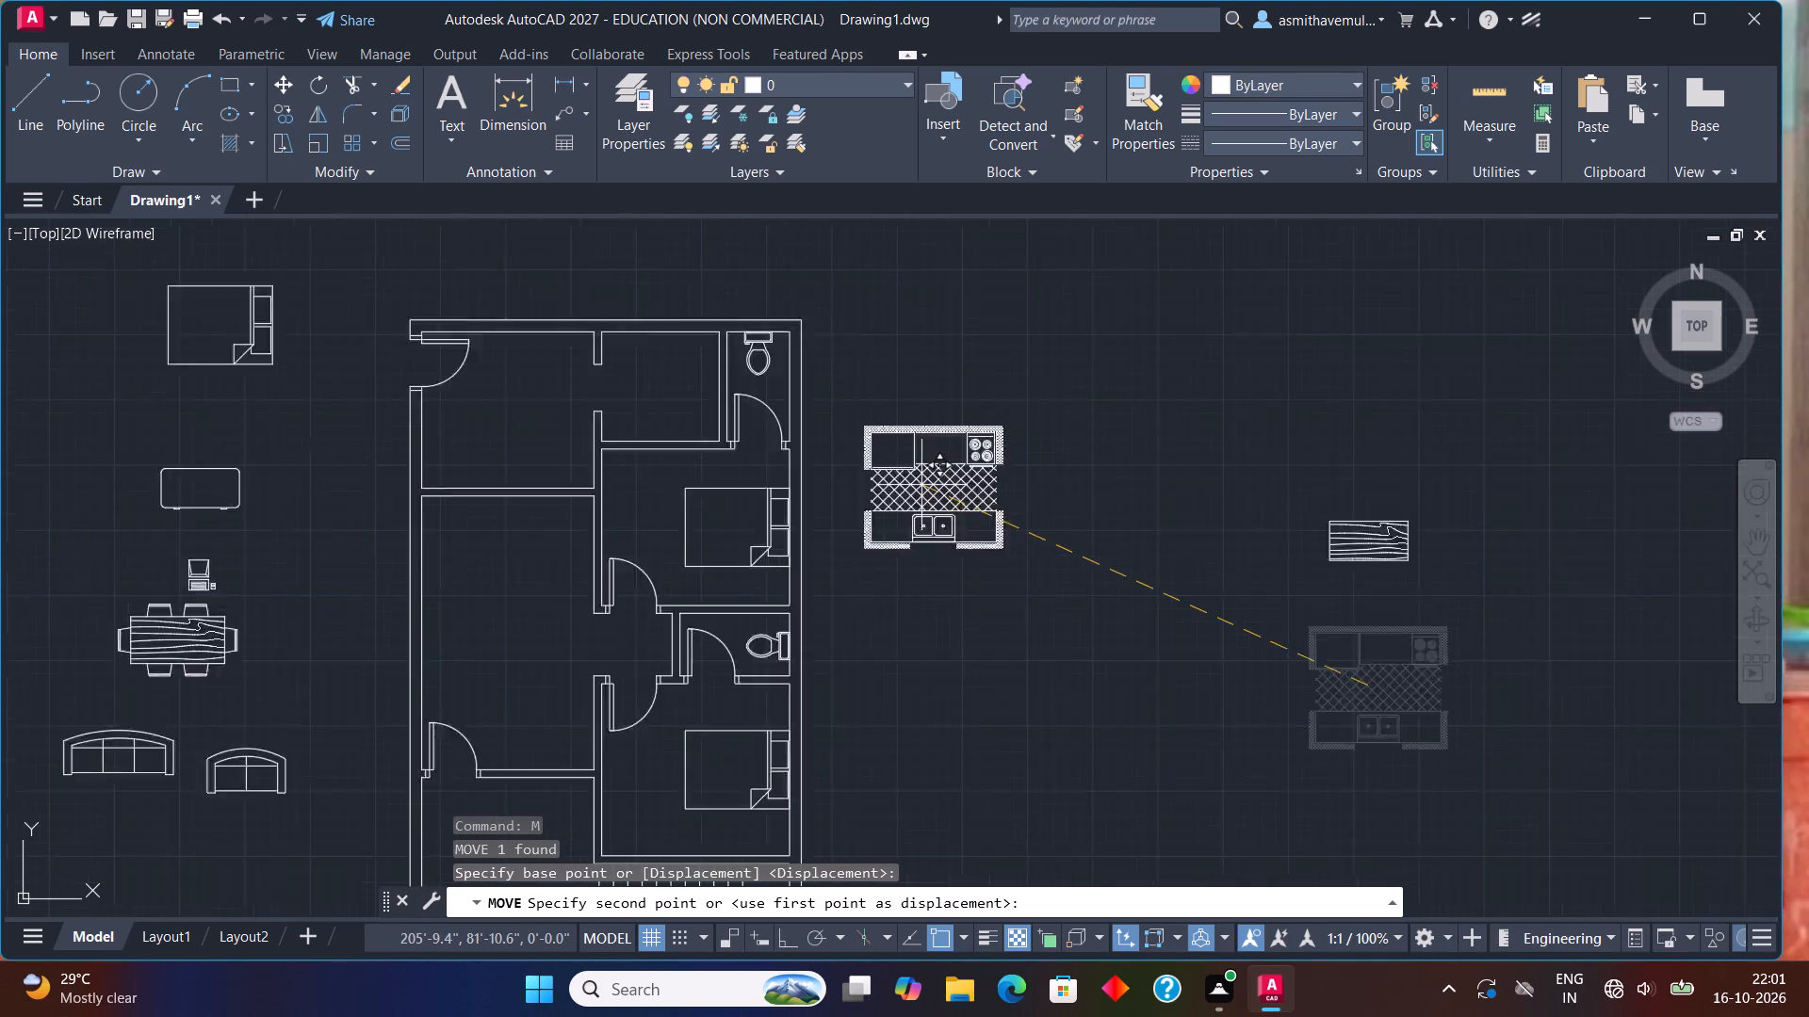
{"action": "scroll", "coordinate": [921, 485], "scroll_direction": "up", "scroll_amount": 1}
{"action": "middle_click_drag", "start_coordinate": [973, 613], "coordinate": [984, 670]}
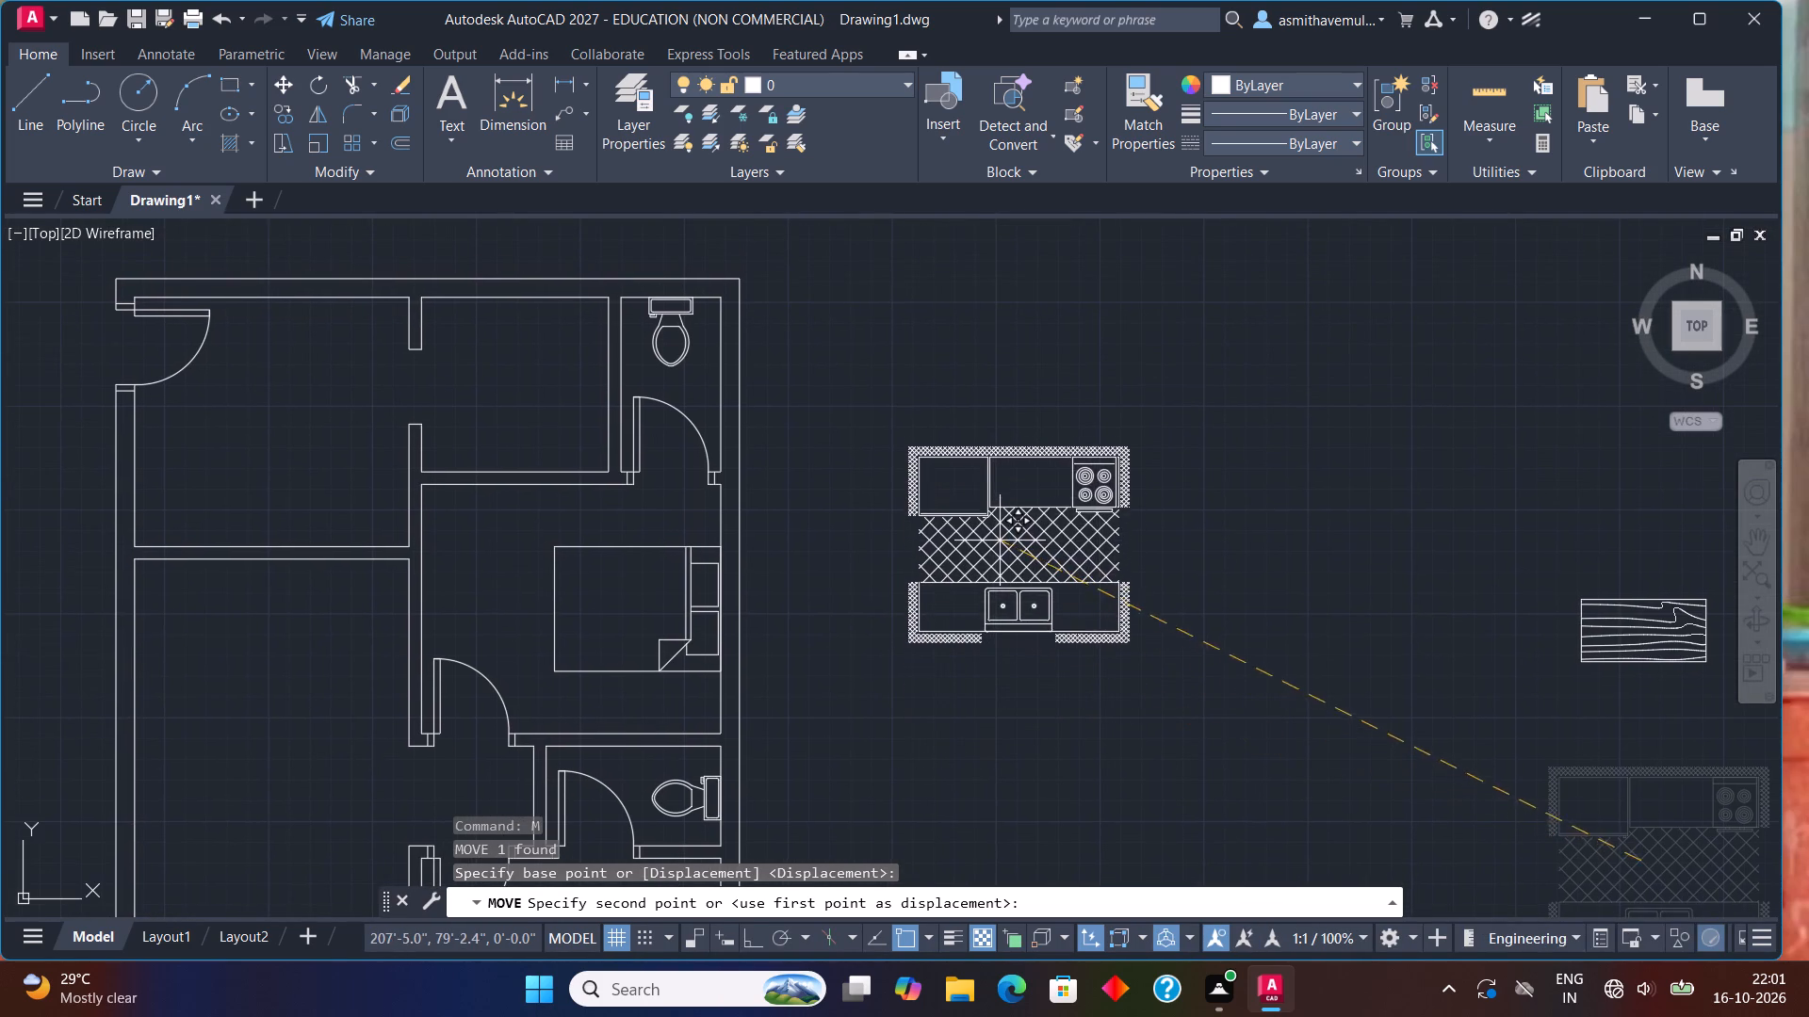
{"action": "left_click", "coordinate": [1000, 537]}
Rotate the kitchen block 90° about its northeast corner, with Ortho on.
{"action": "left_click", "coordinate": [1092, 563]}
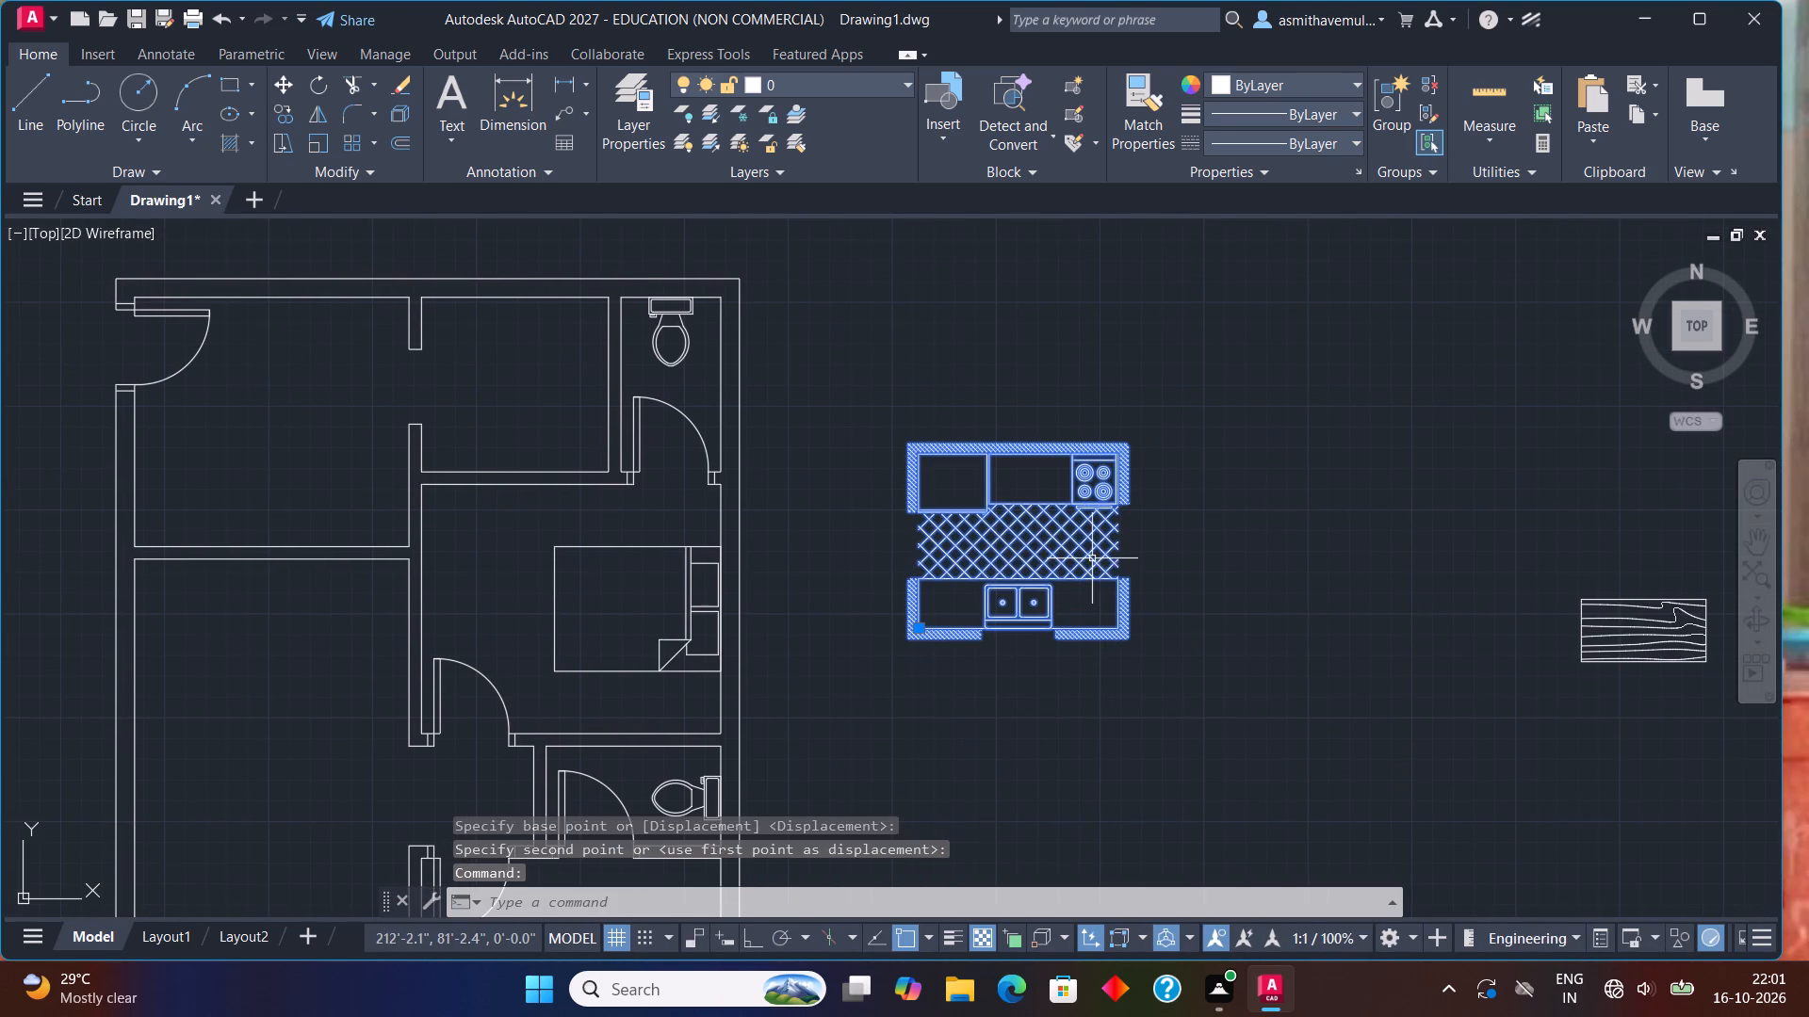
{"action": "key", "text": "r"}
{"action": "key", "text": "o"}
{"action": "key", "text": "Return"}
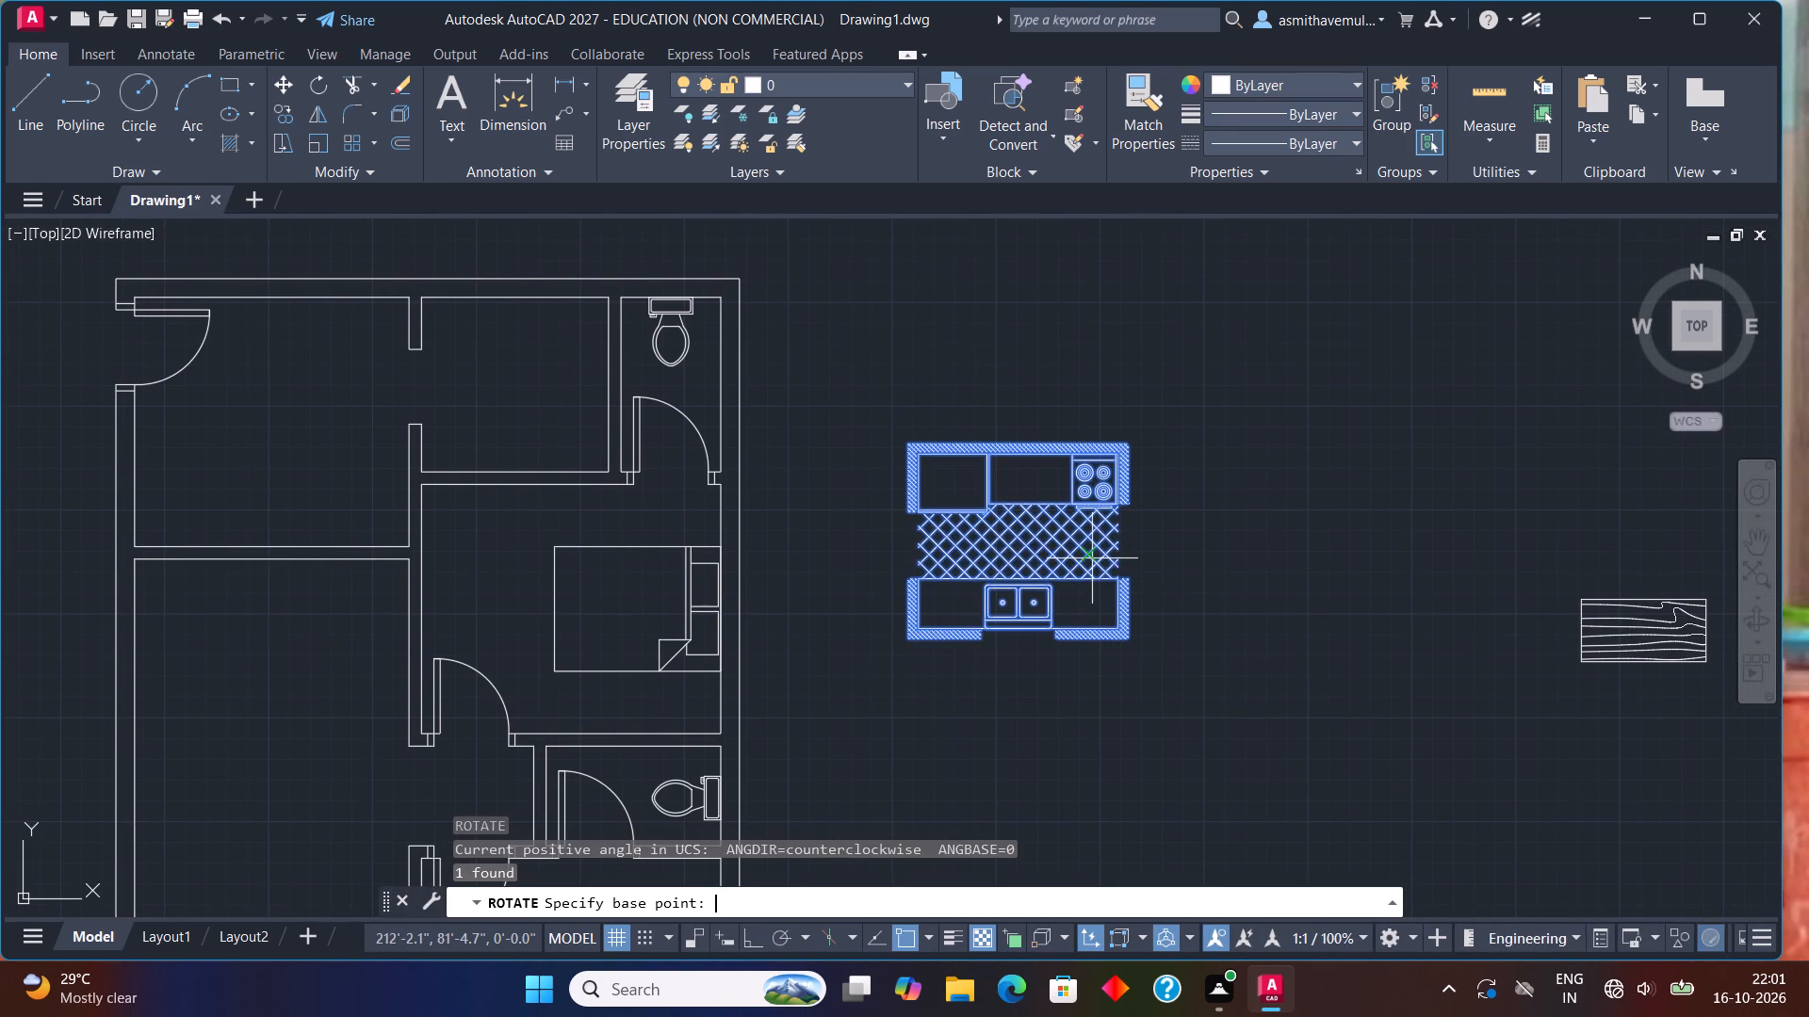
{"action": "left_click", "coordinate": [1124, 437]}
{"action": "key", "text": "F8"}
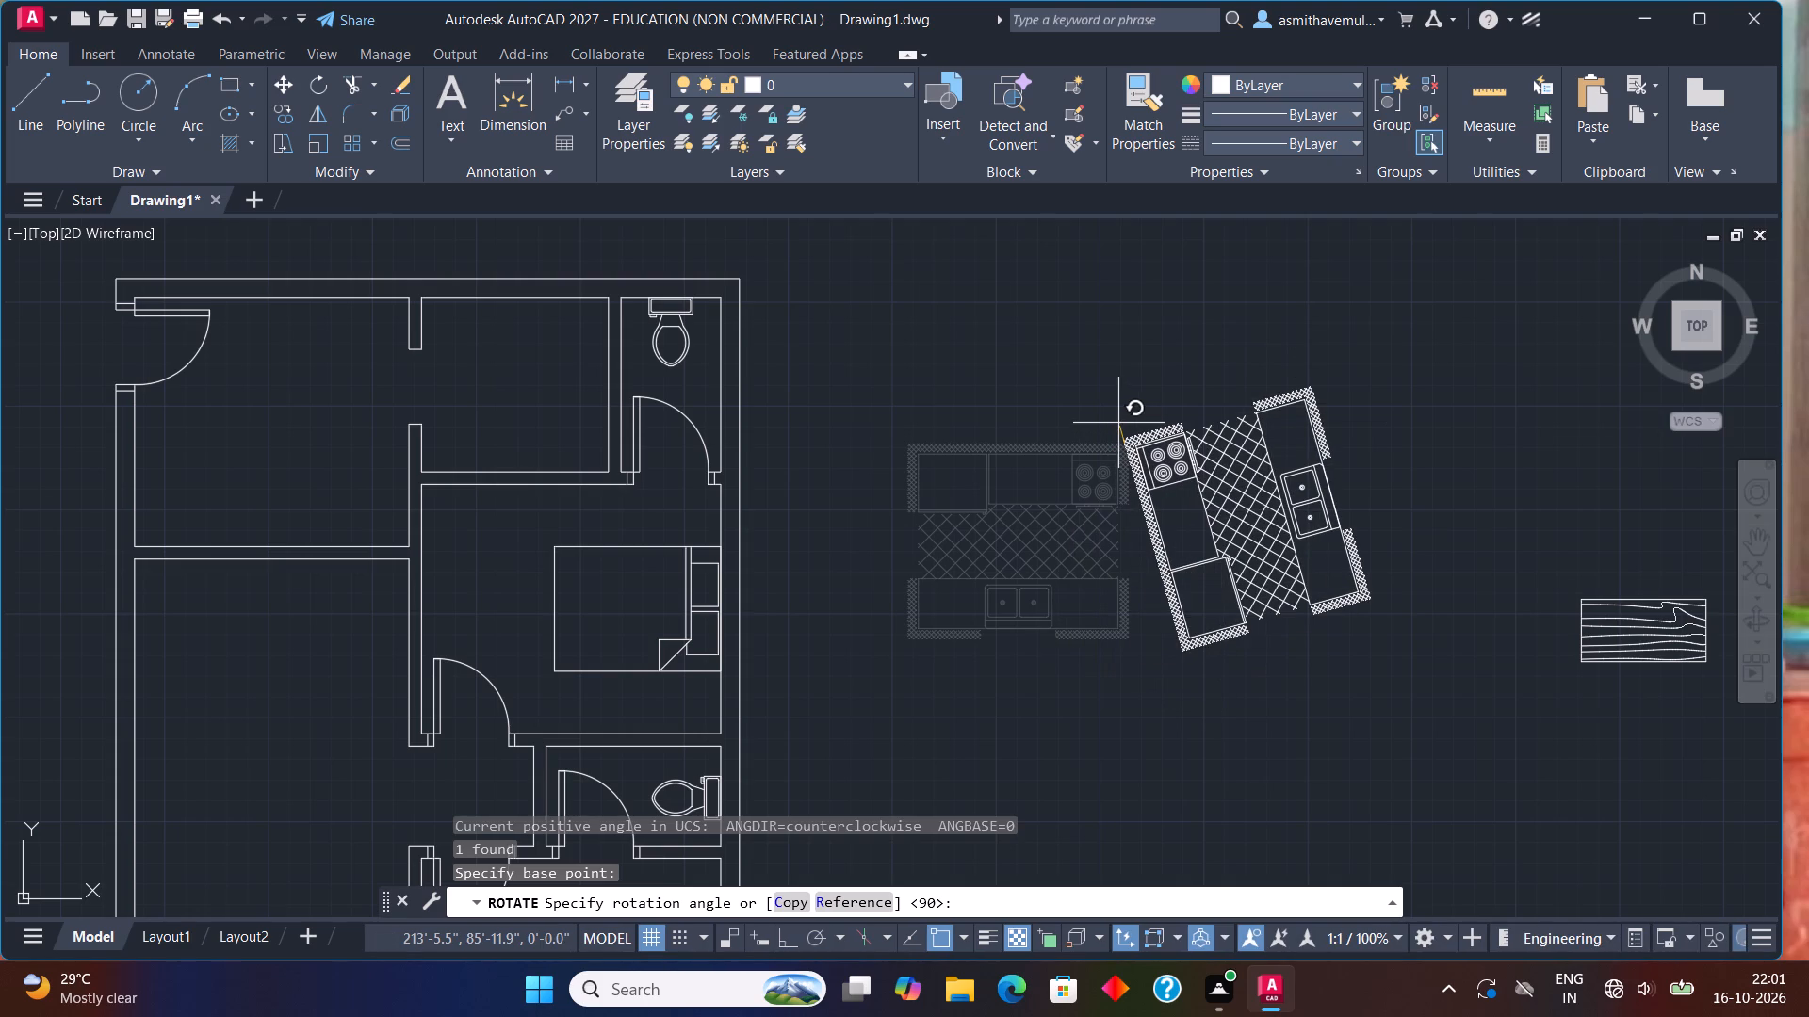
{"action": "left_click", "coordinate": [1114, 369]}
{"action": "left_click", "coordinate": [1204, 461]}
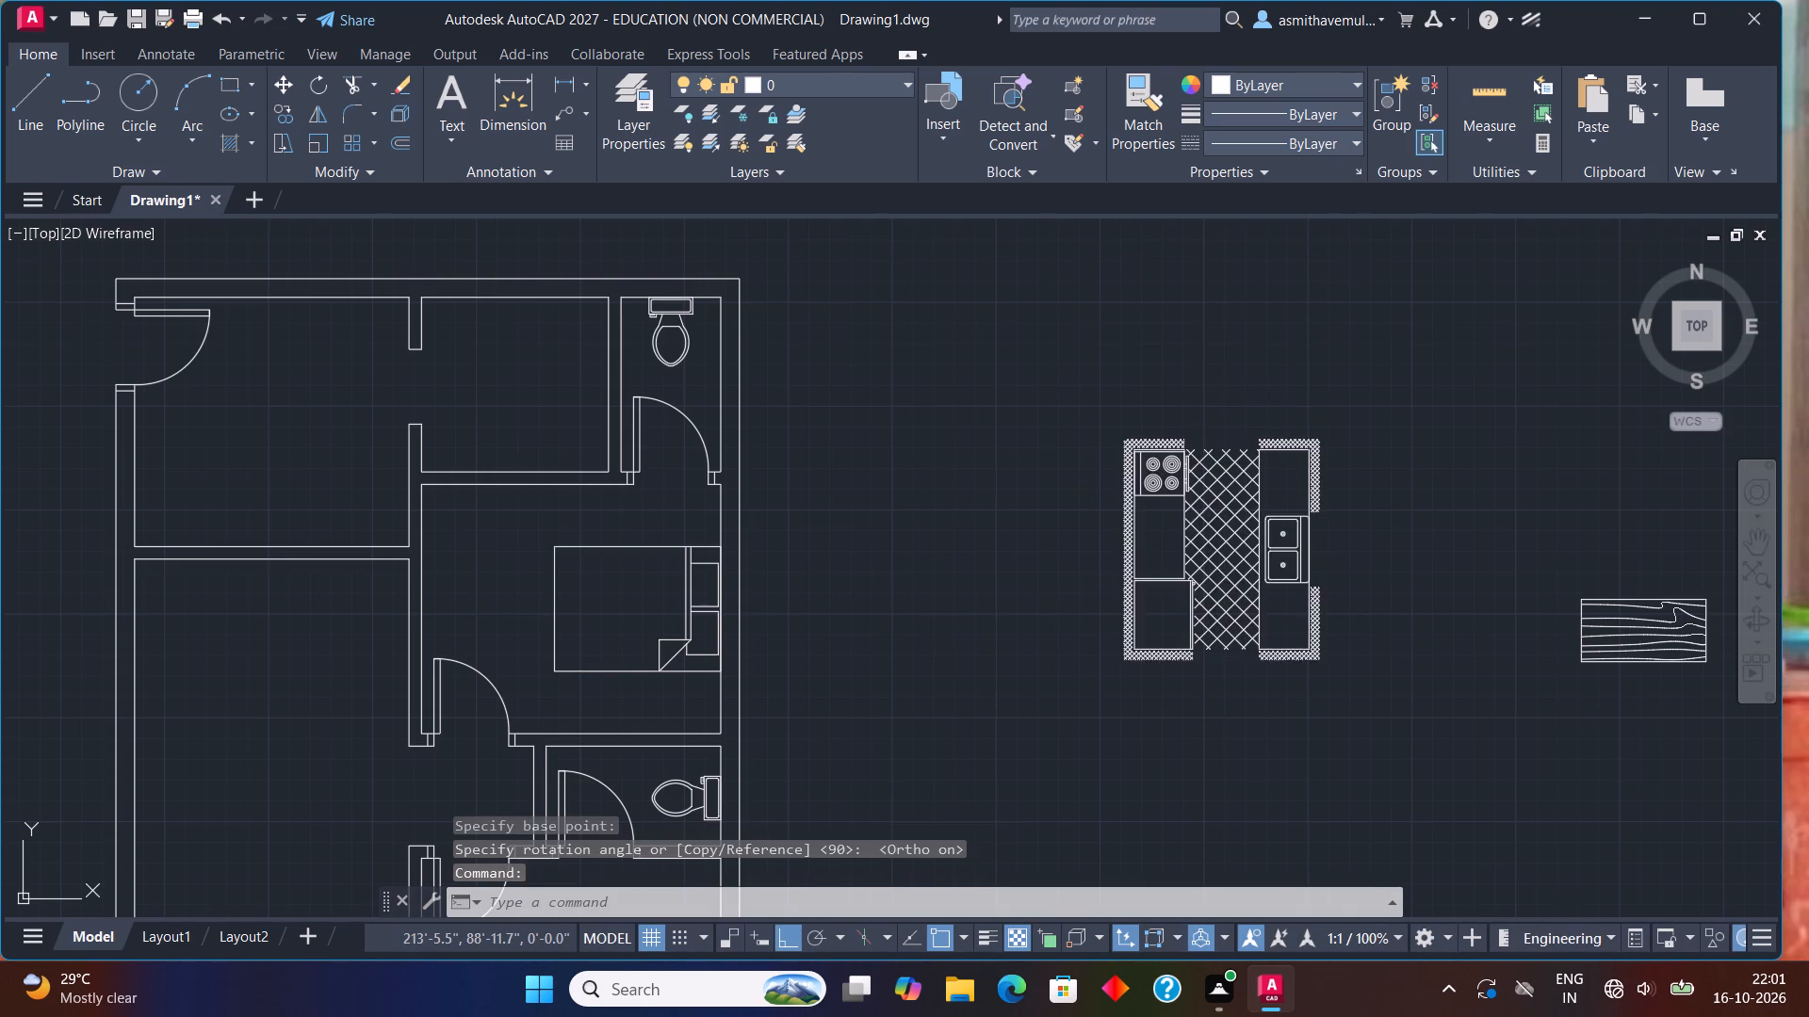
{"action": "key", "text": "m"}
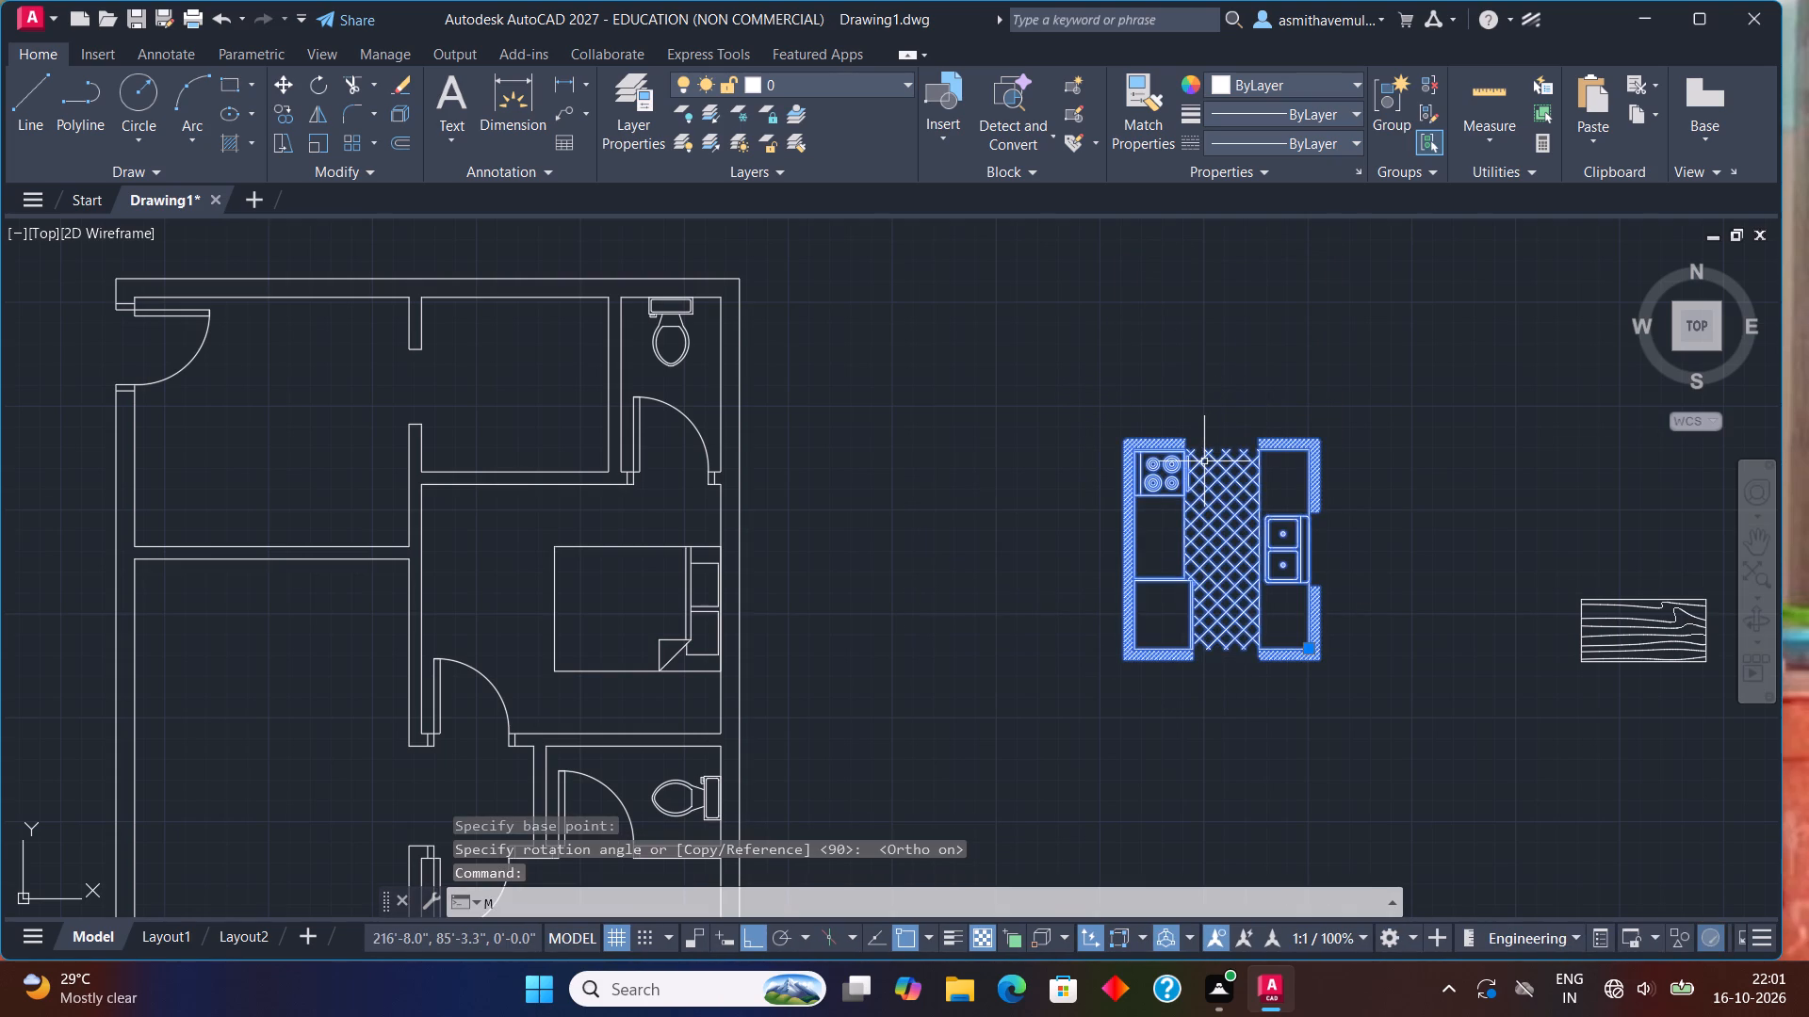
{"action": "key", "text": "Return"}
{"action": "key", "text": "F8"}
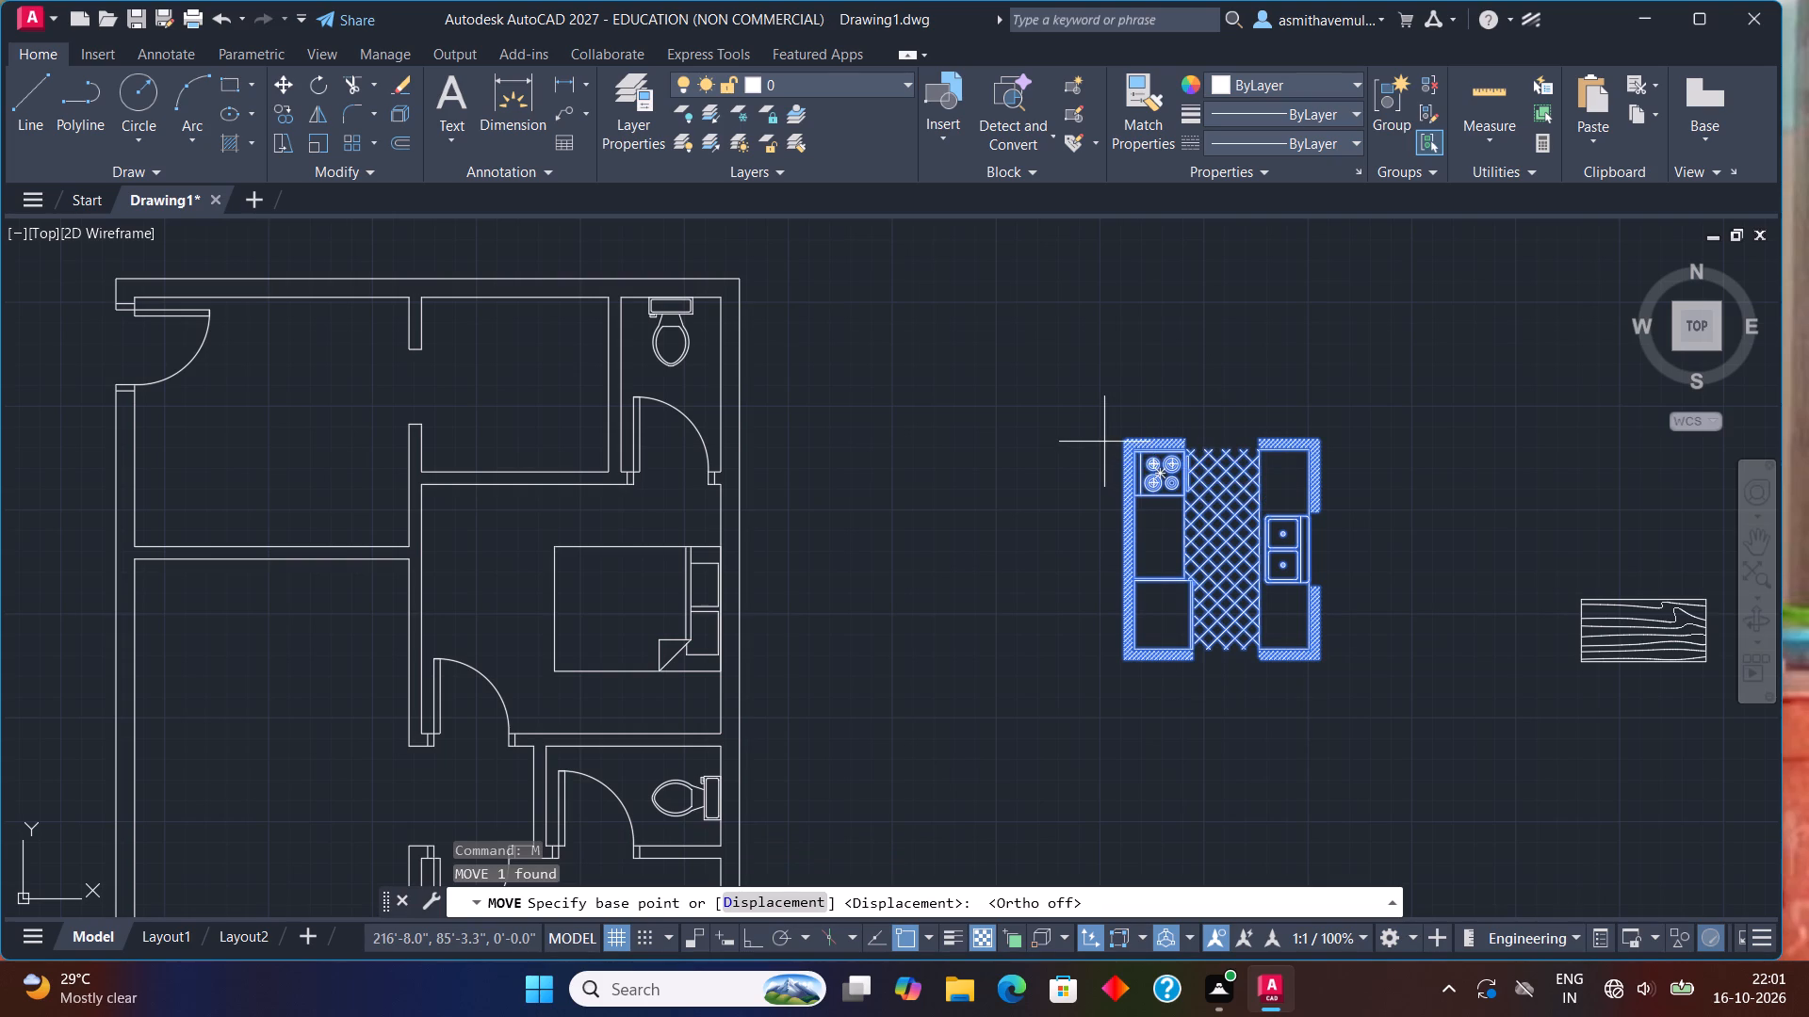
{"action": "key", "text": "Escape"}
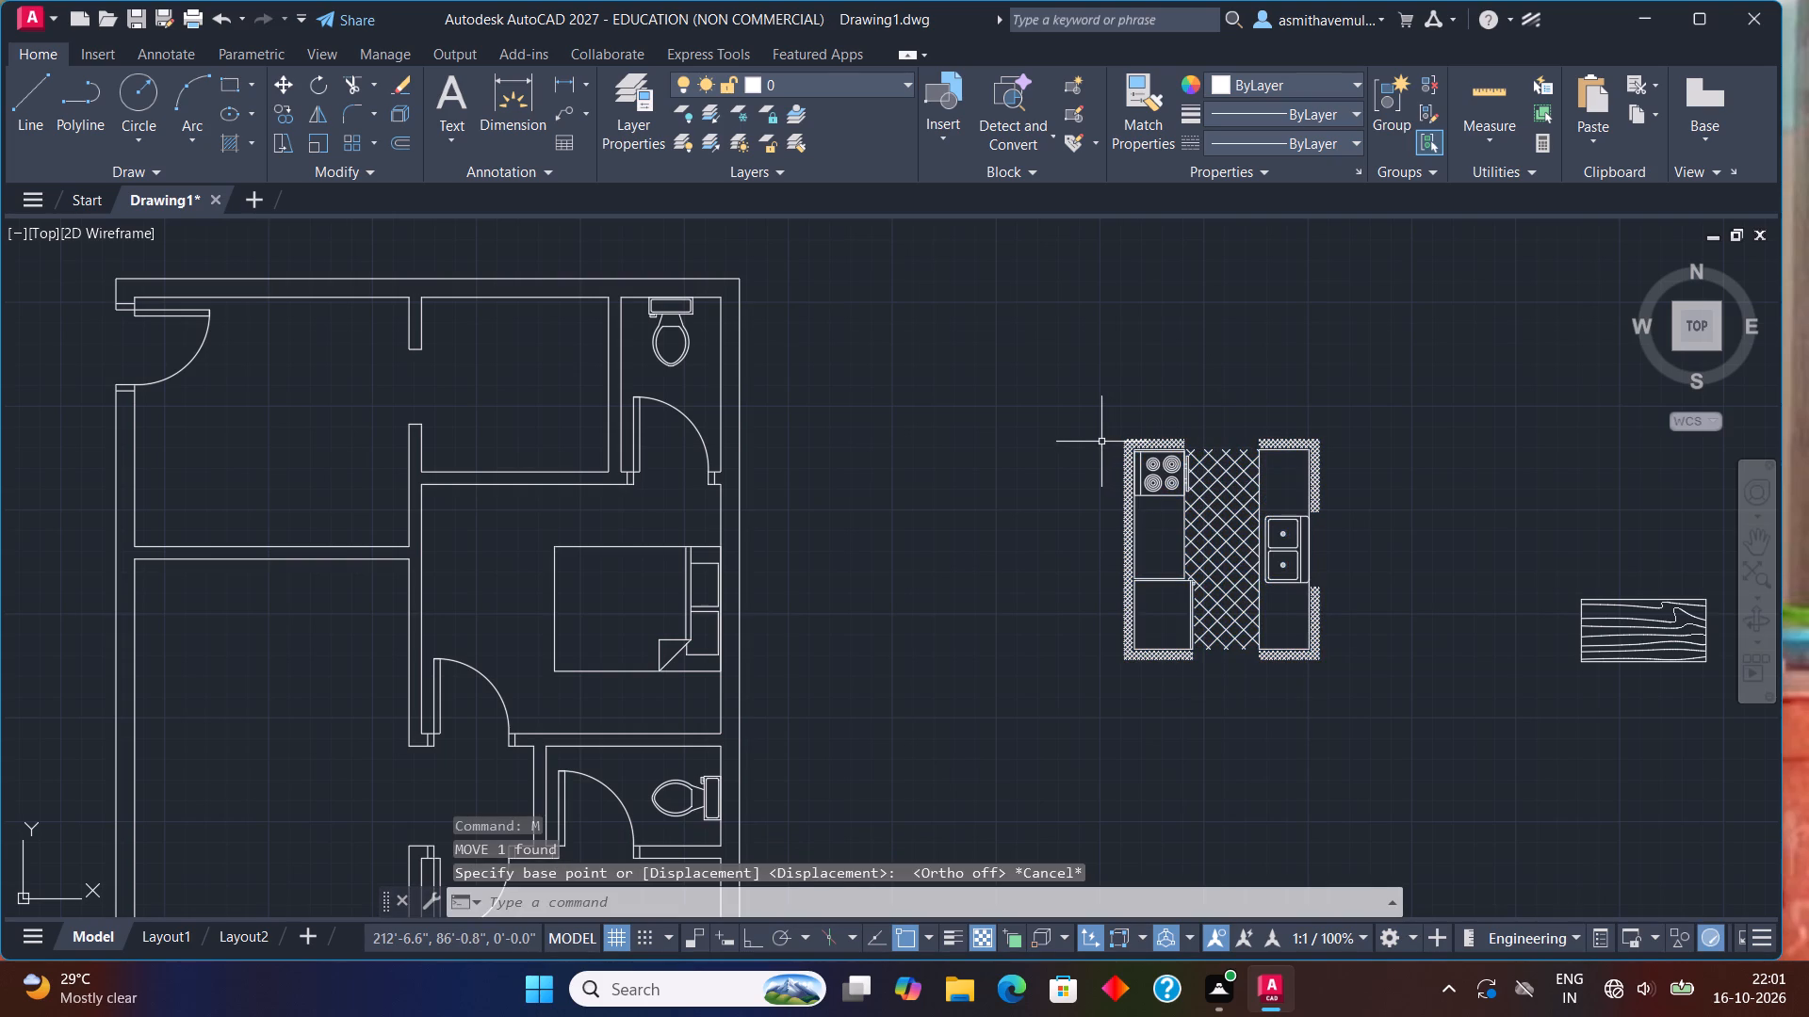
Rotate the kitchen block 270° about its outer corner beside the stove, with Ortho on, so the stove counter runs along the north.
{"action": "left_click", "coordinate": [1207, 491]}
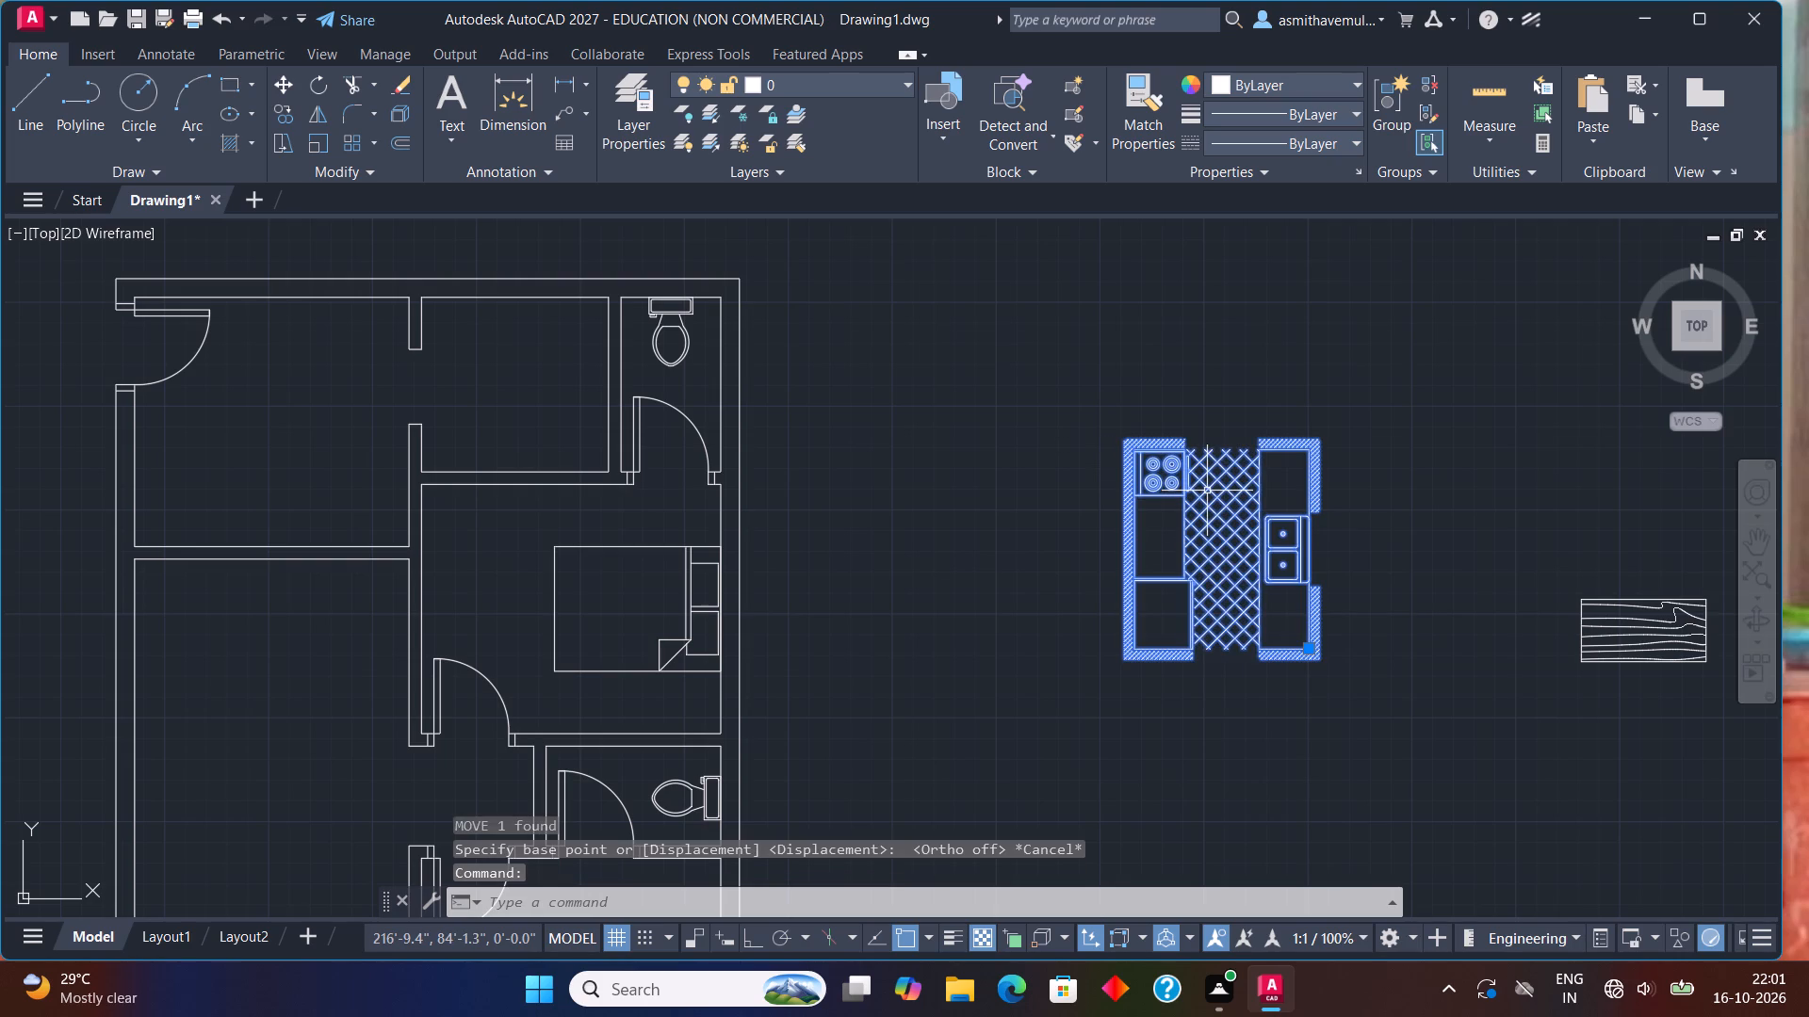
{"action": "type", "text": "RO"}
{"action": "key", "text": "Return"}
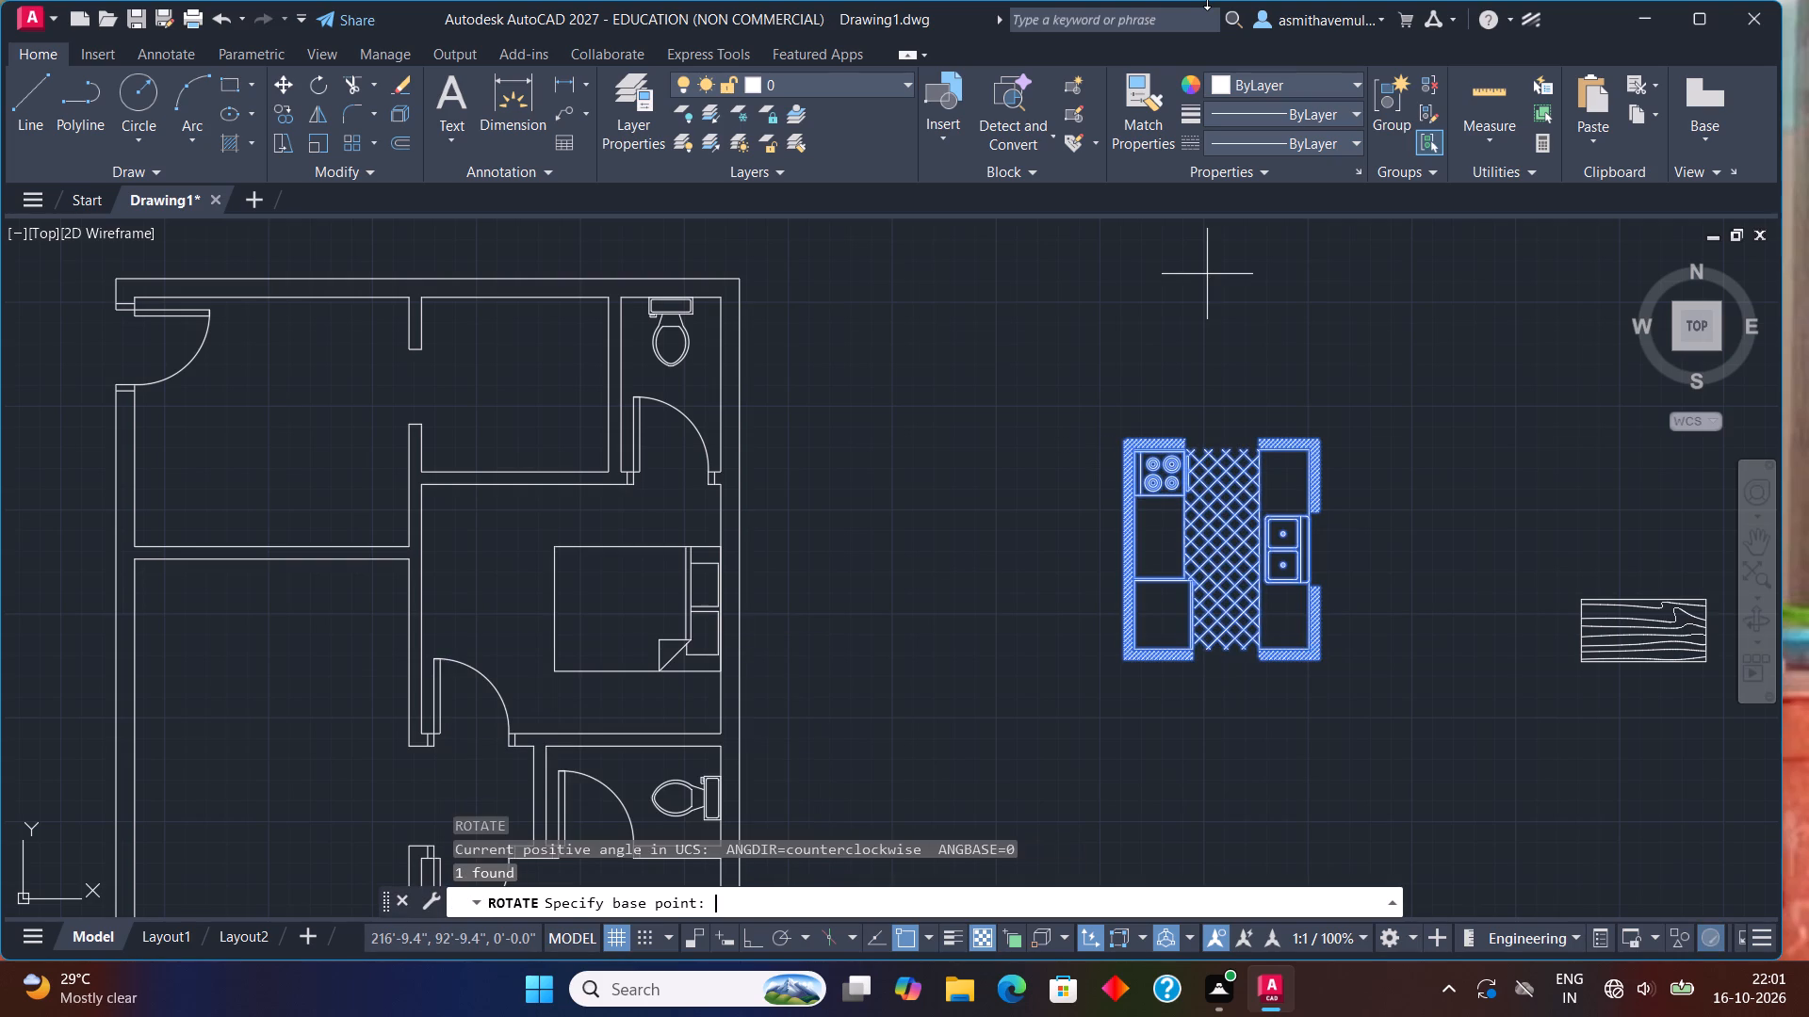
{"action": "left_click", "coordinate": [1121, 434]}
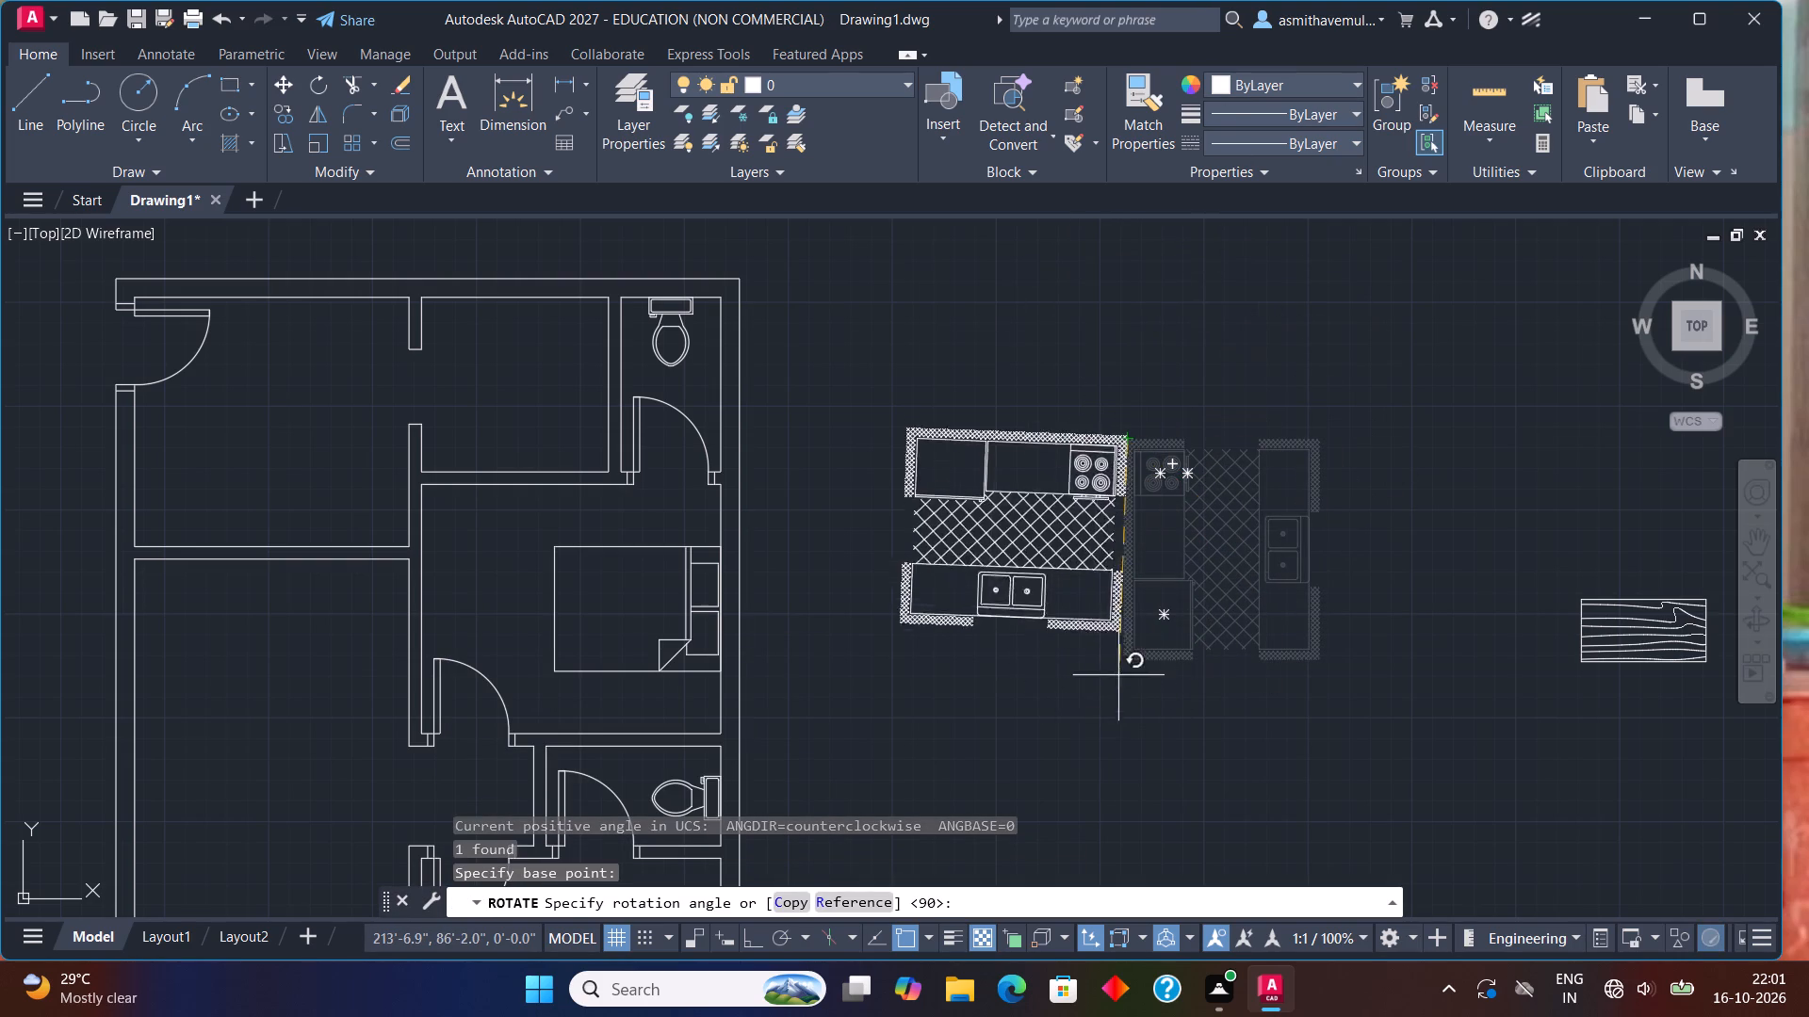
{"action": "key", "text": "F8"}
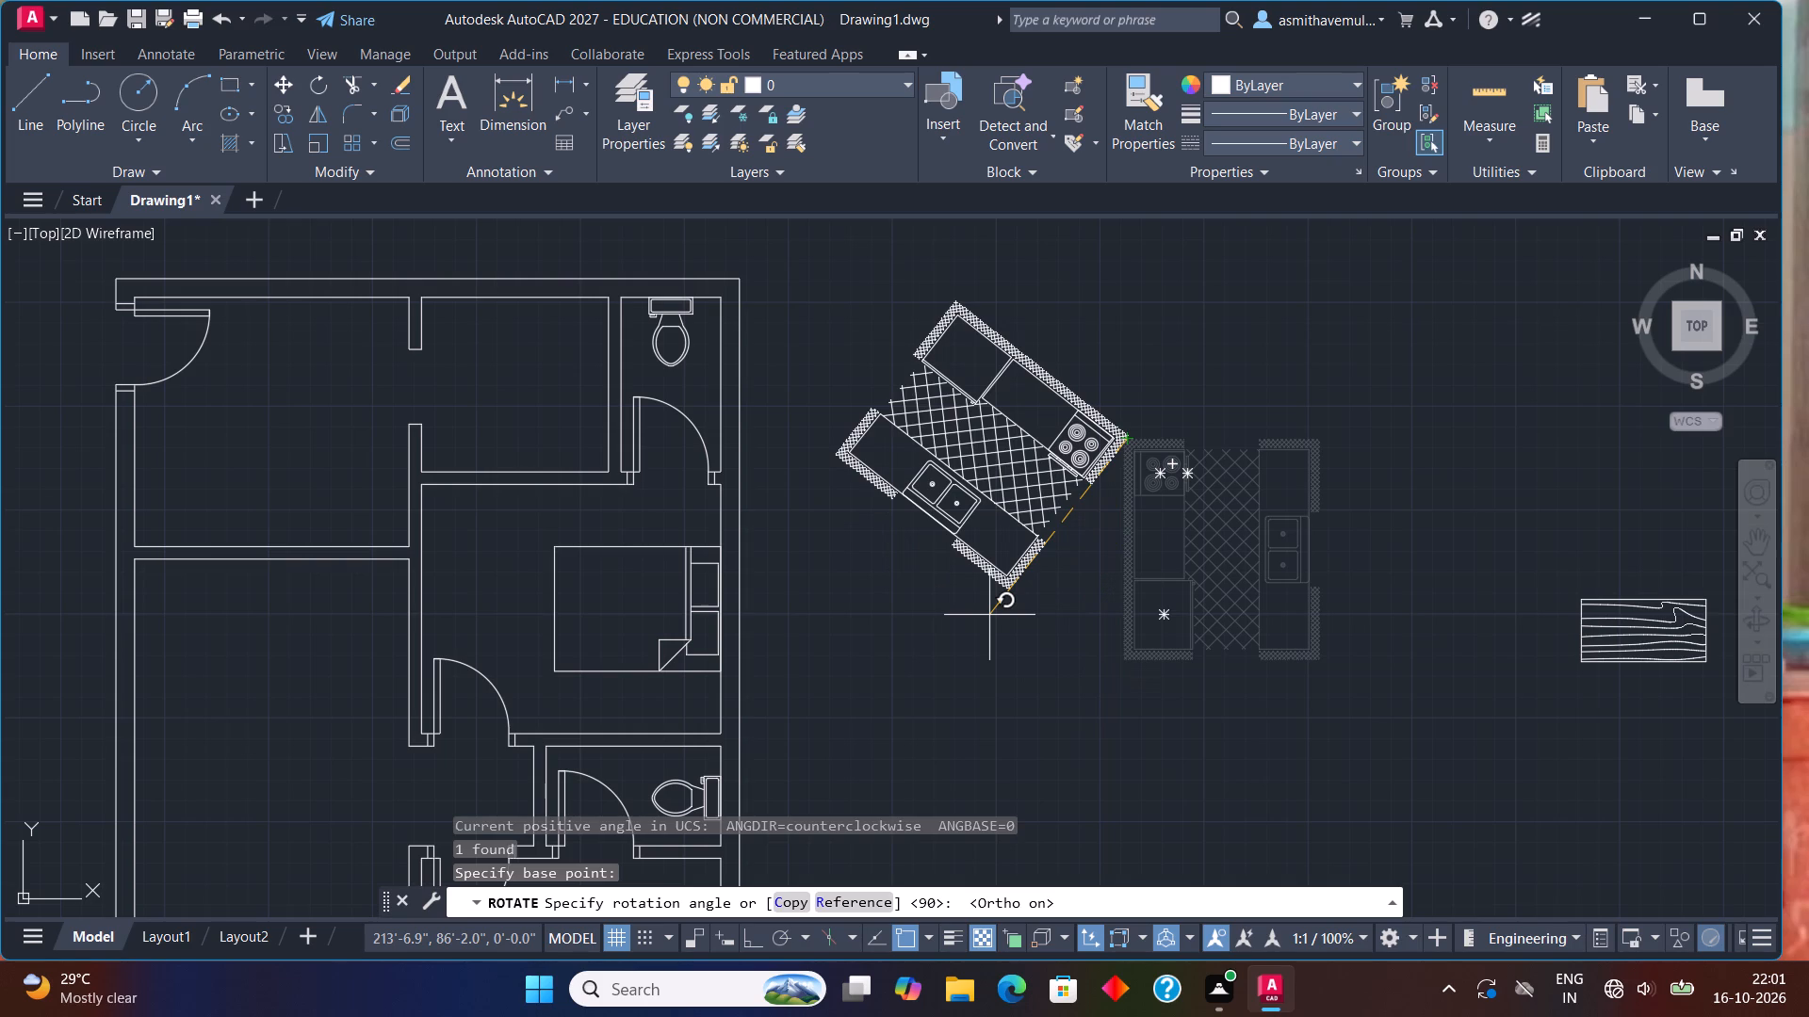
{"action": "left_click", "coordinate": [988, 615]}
Move the kitchen block by its northeast corner to the inner northeast corner of the room west of the corner bathroom, with Ortho off.
{"action": "left_click", "coordinate": [1037, 578]}
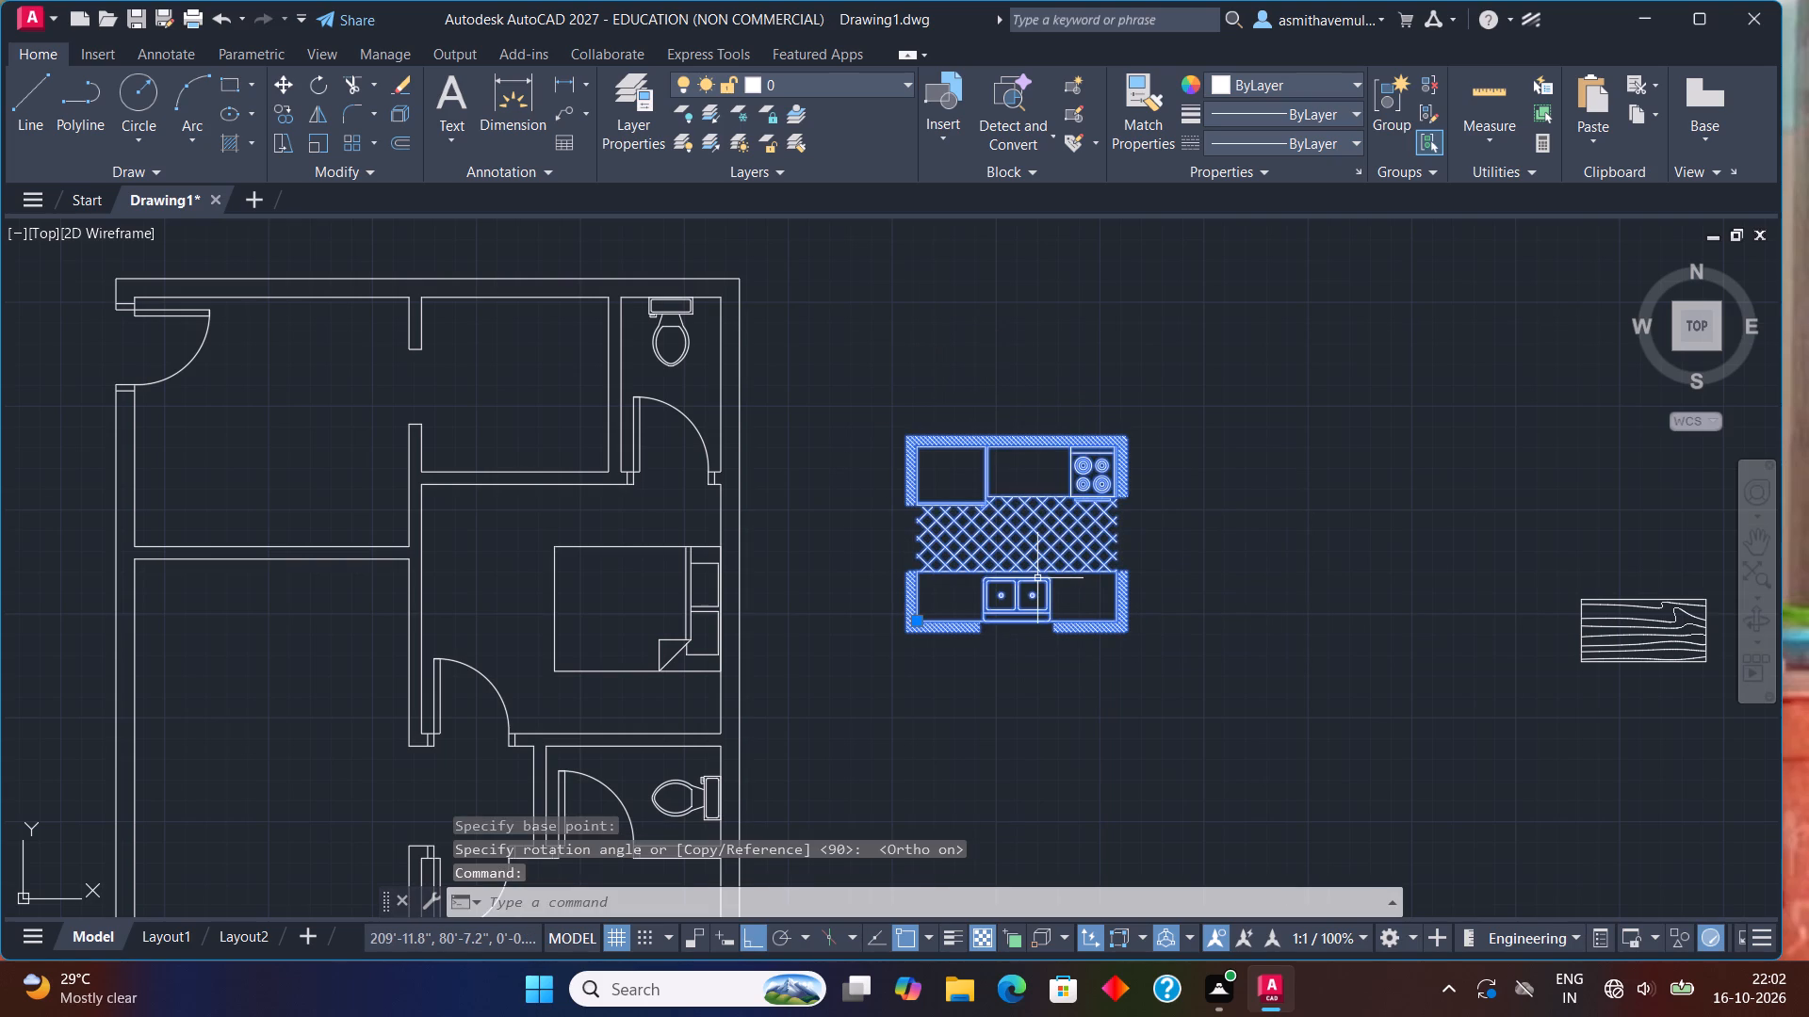
{"action": "key", "text": "m"}
{"action": "key", "text": "Return"}
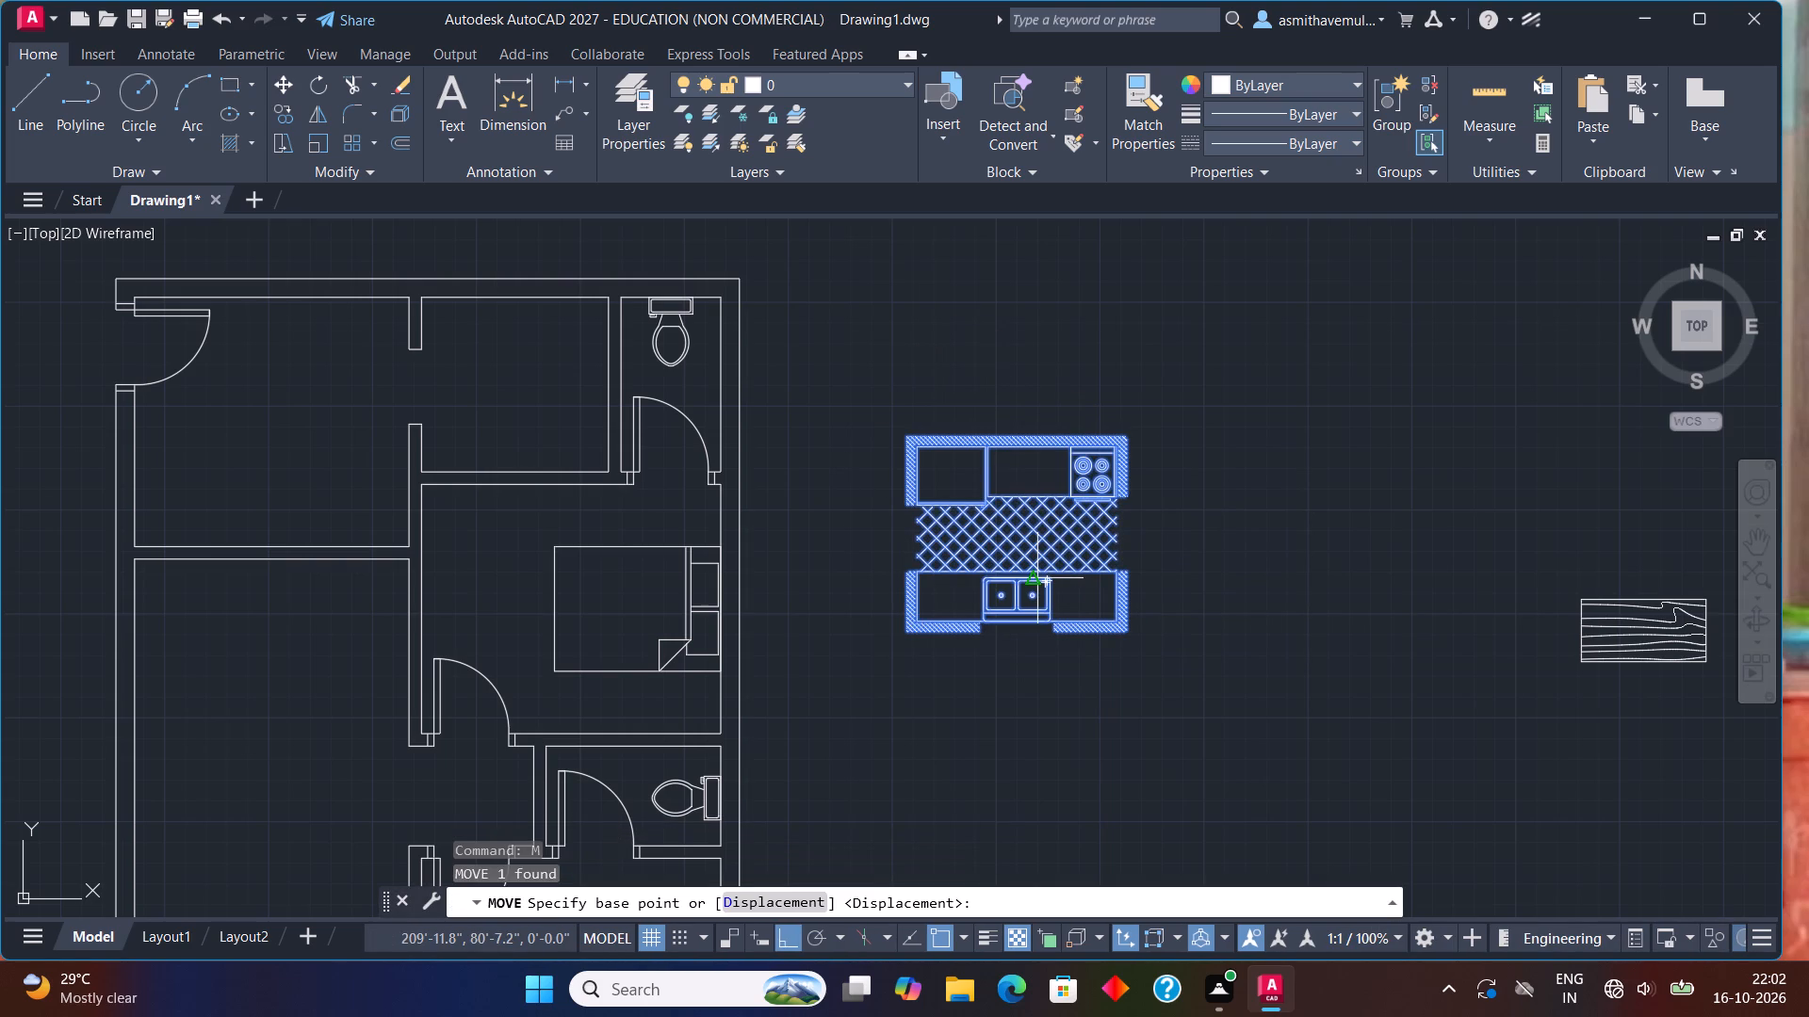
{"action": "left_click", "coordinate": [1129, 427]}
{"action": "key", "text": "F8"}
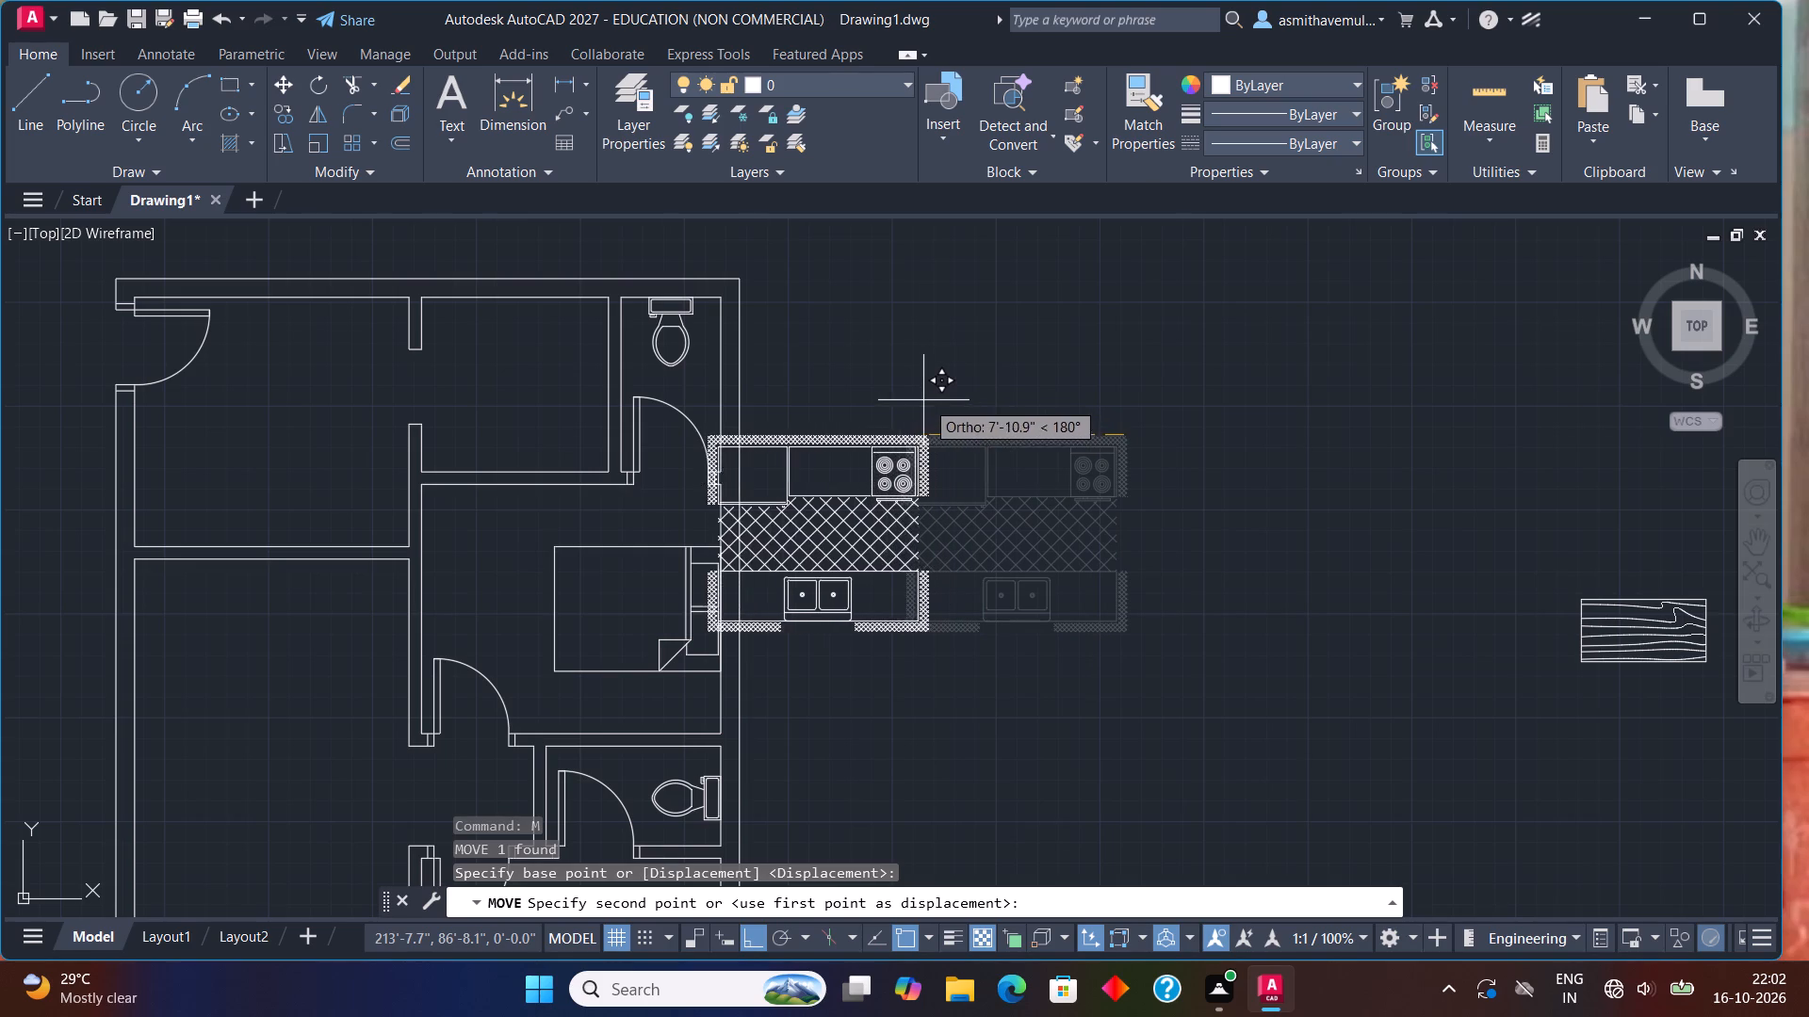
{"action": "scroll", "coordinate": [592, 285], "scroll_direction": "up", "scroll_amount": 3}
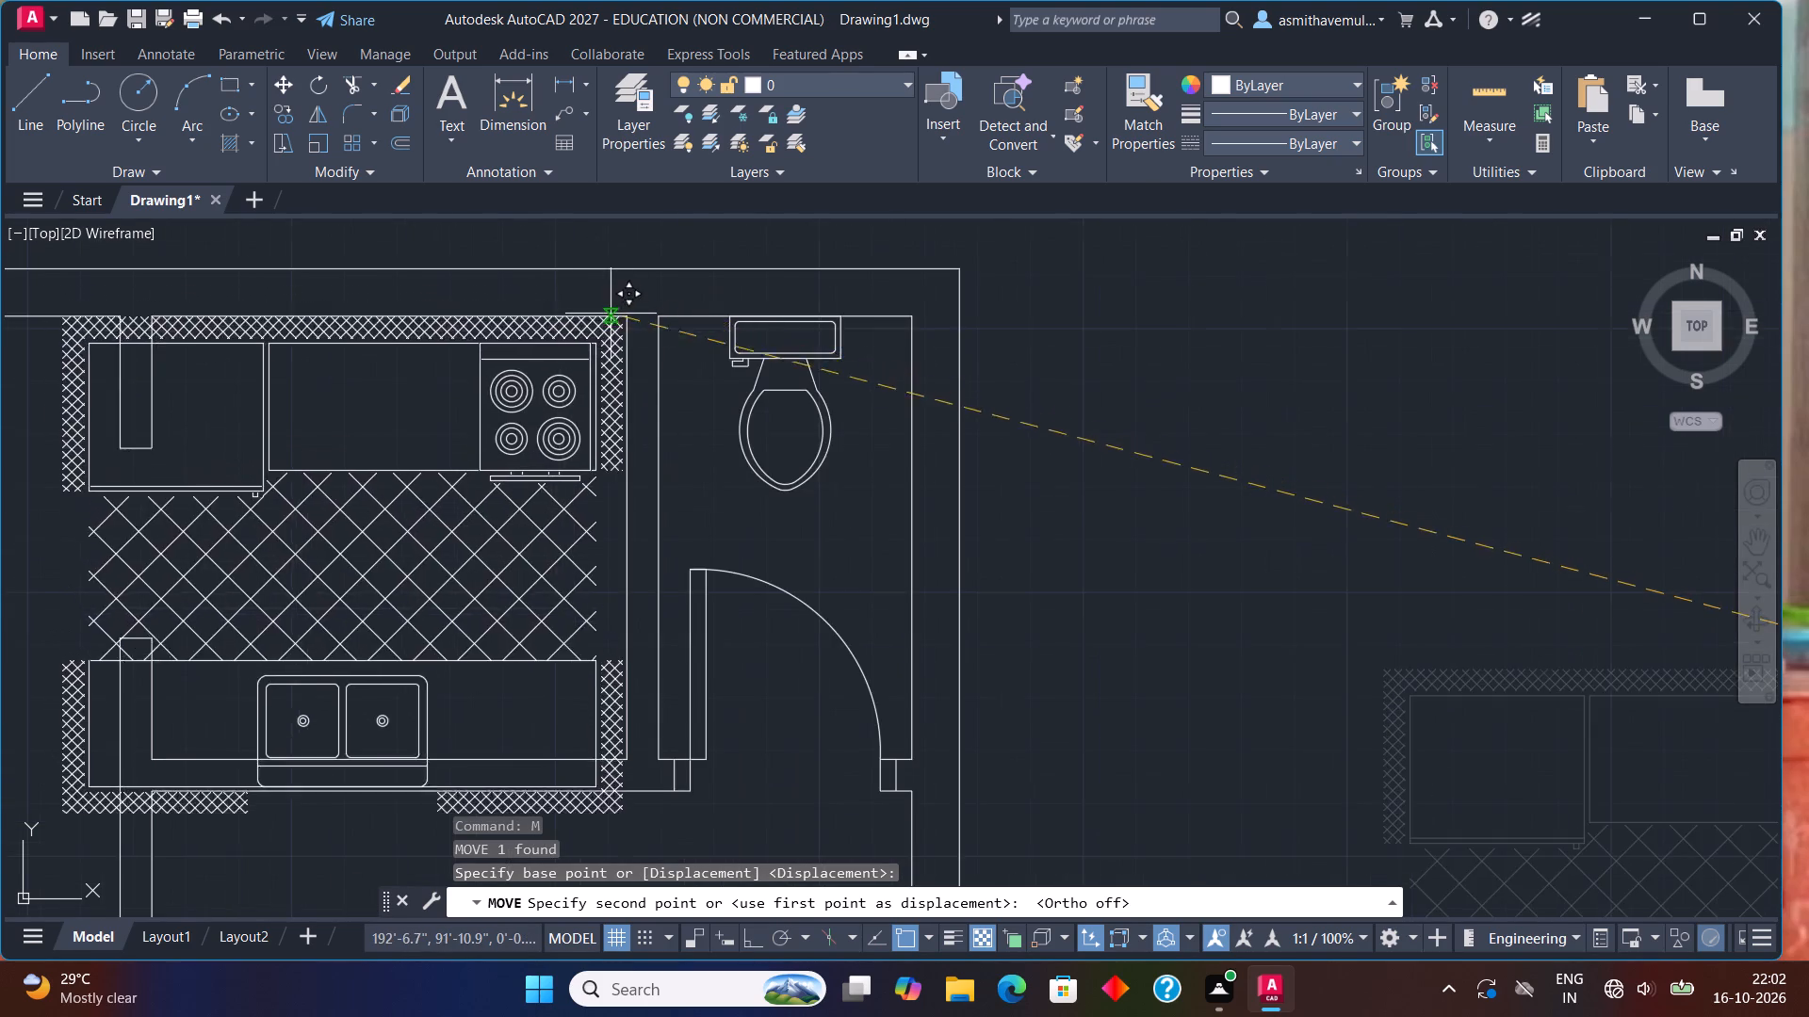
{"action": "scroll", "coordinate": [611, 315], "scroll_direction": "up", "scroll_amount": 3}
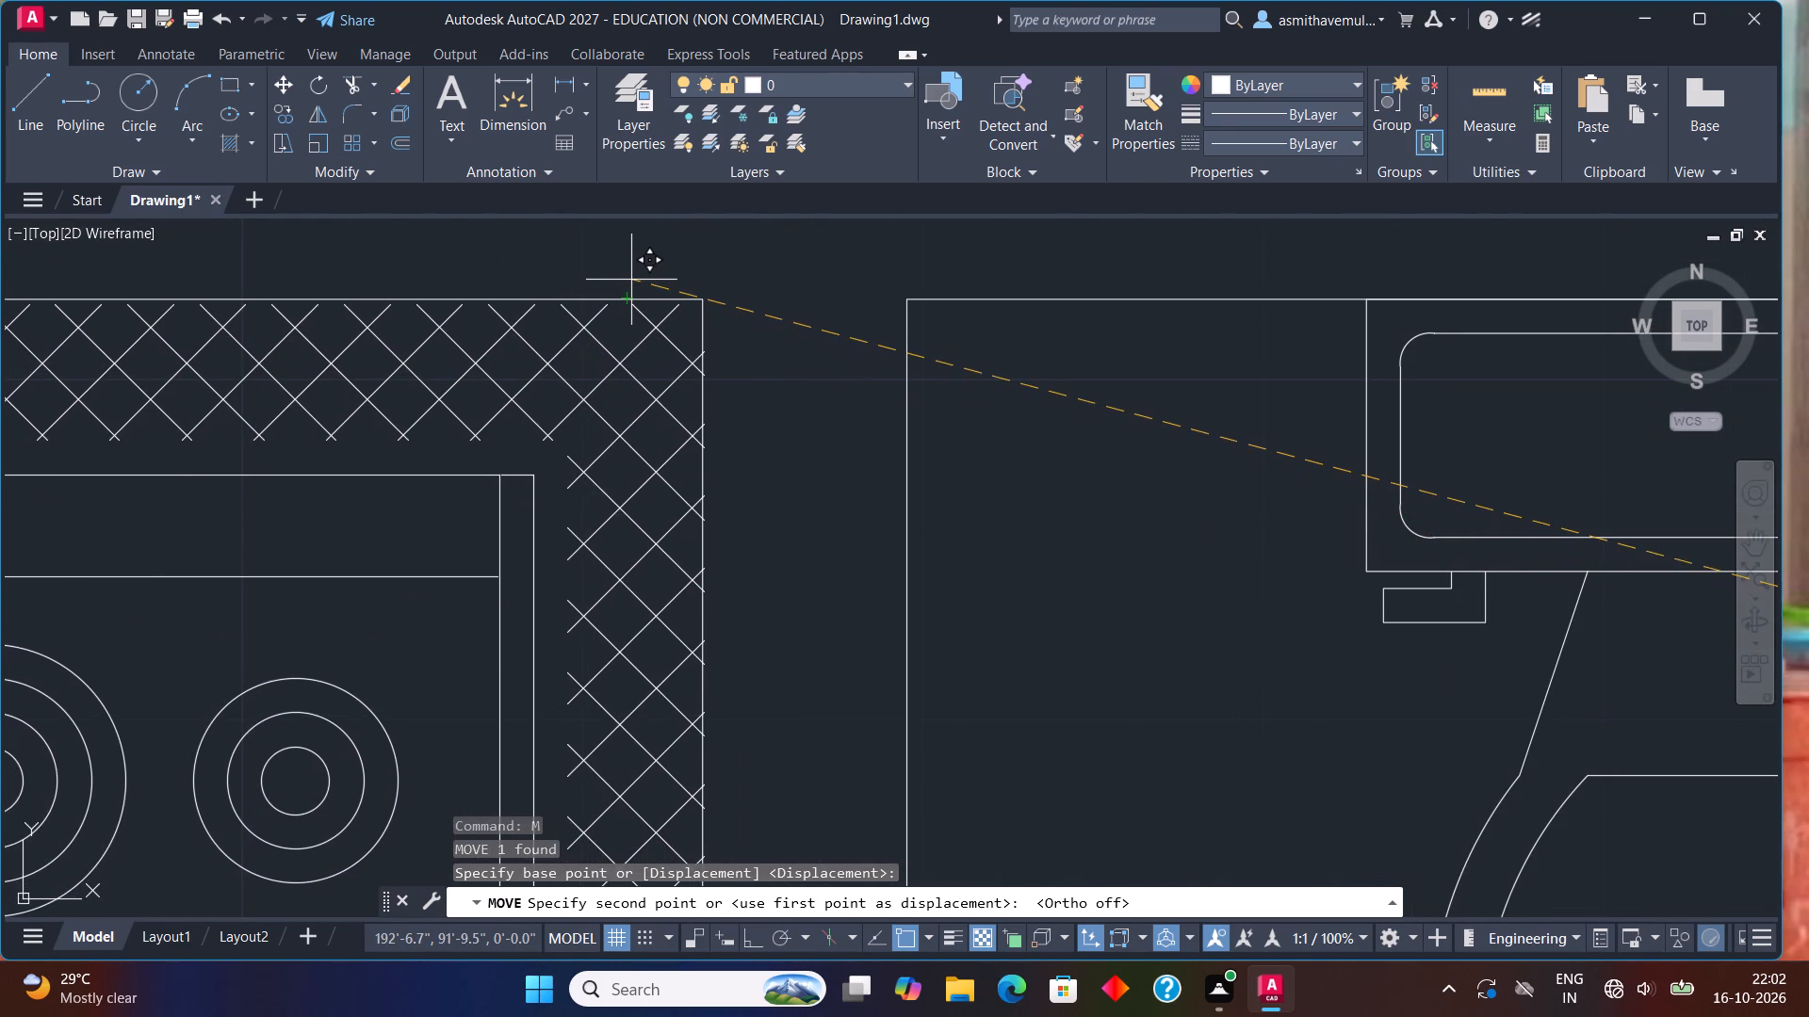
{"action": "left_click", "coordinate": [626, 278]}
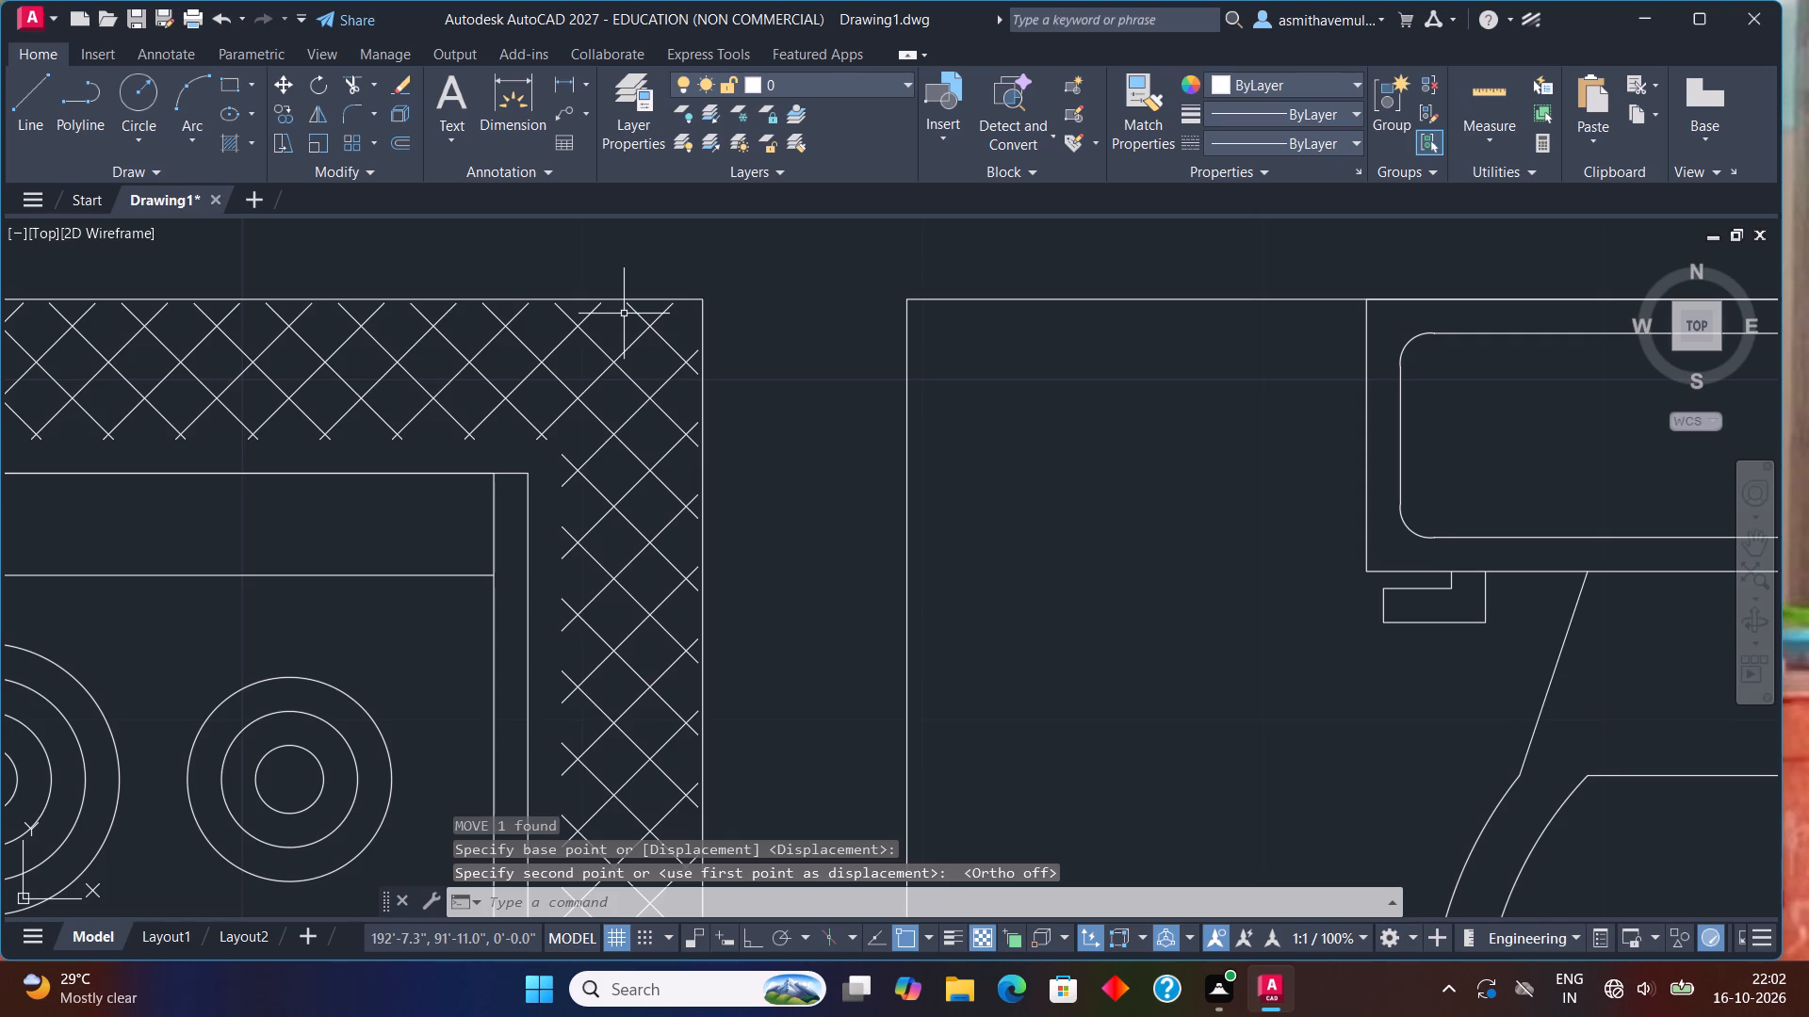
Scale the kitchen block down about its northeast corner until its width fits between the room's west and east walls.
{"action": "left_click", "coordinate": [624, 314]}
{"action": "left_click", "coordinate": [637, 320]}
{"action": "left_click", "coordinate": [650, 320]}
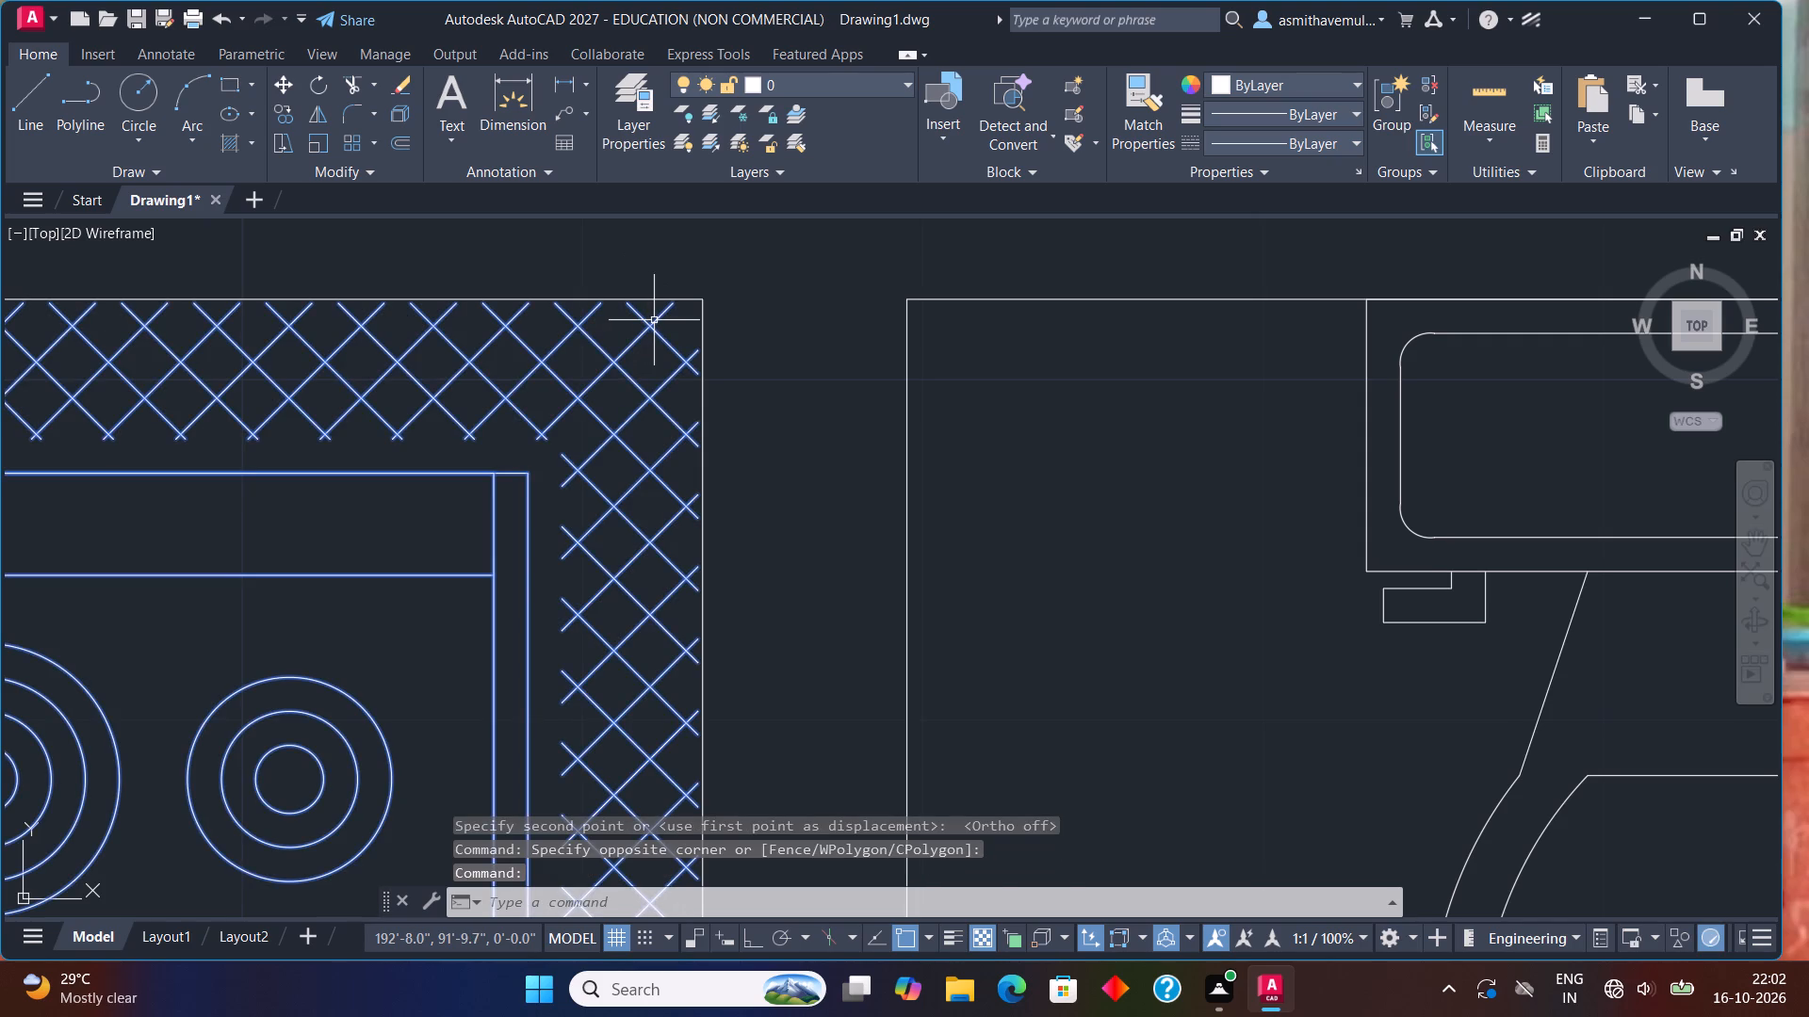
{"action": "type", "text": "SCALE"}
{"action": "key", "text": "Return"}
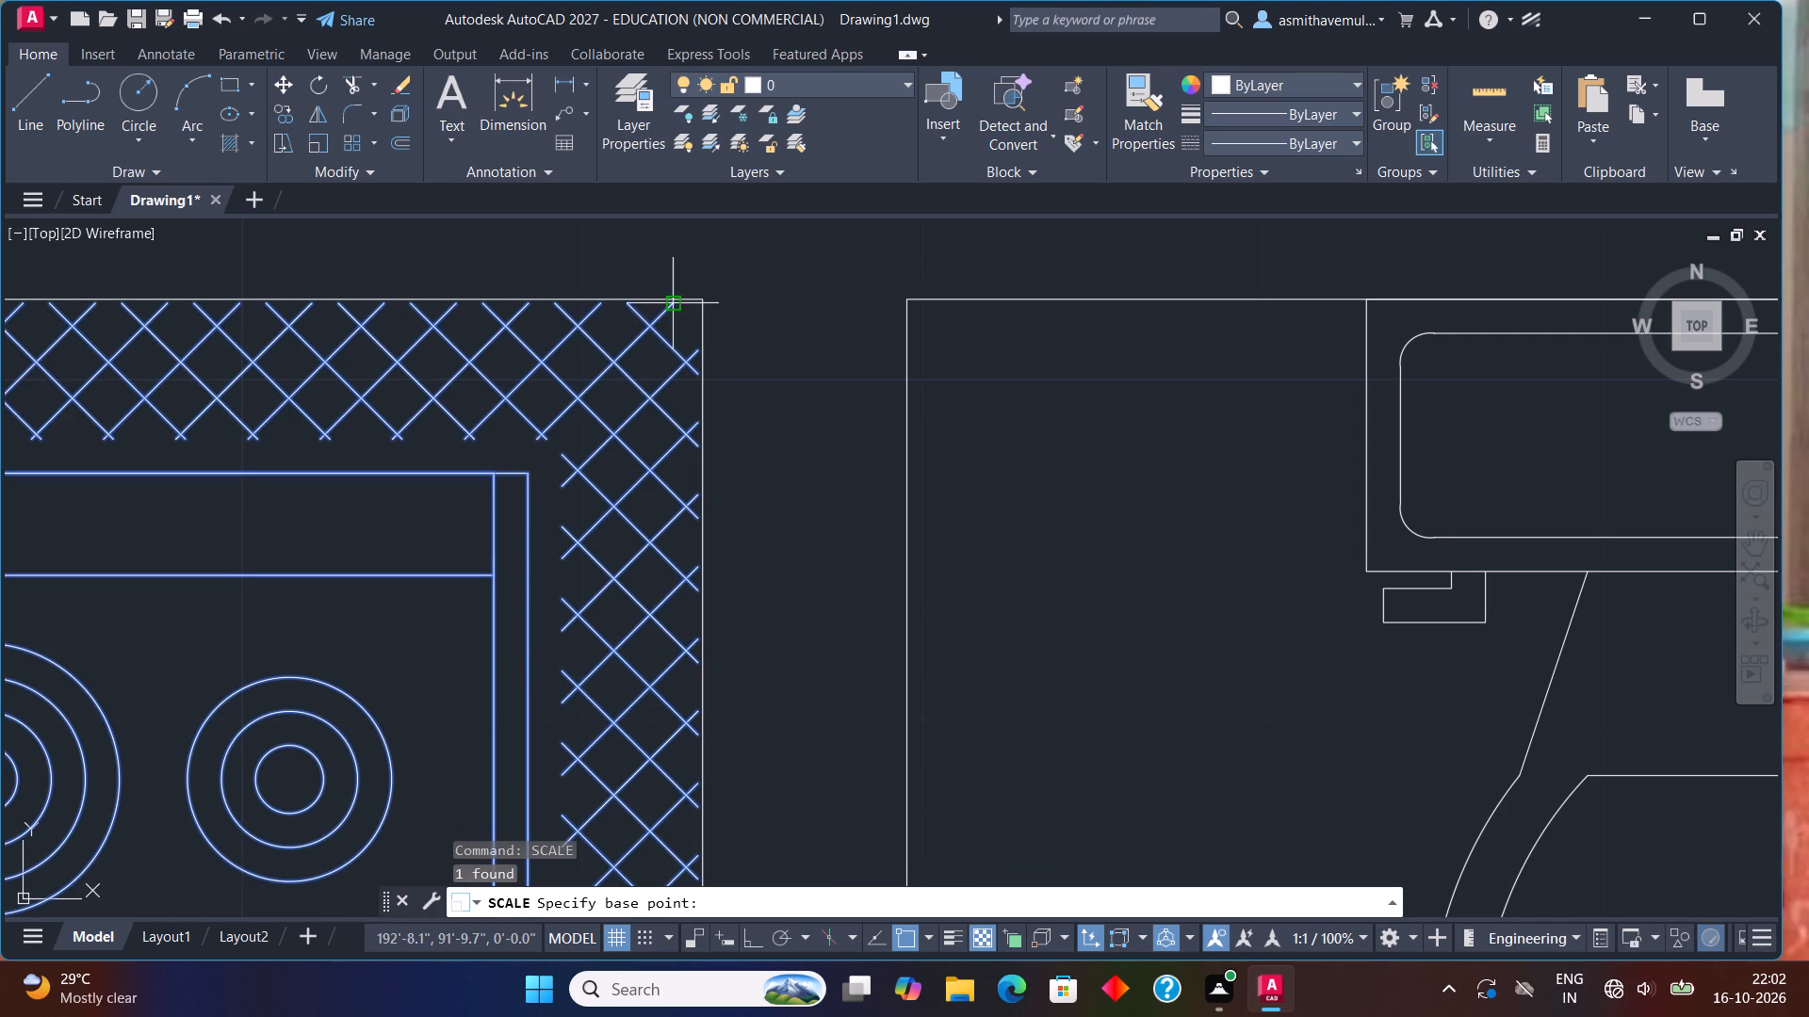
{"action": "left_click", "coordinate": [699, 342]}
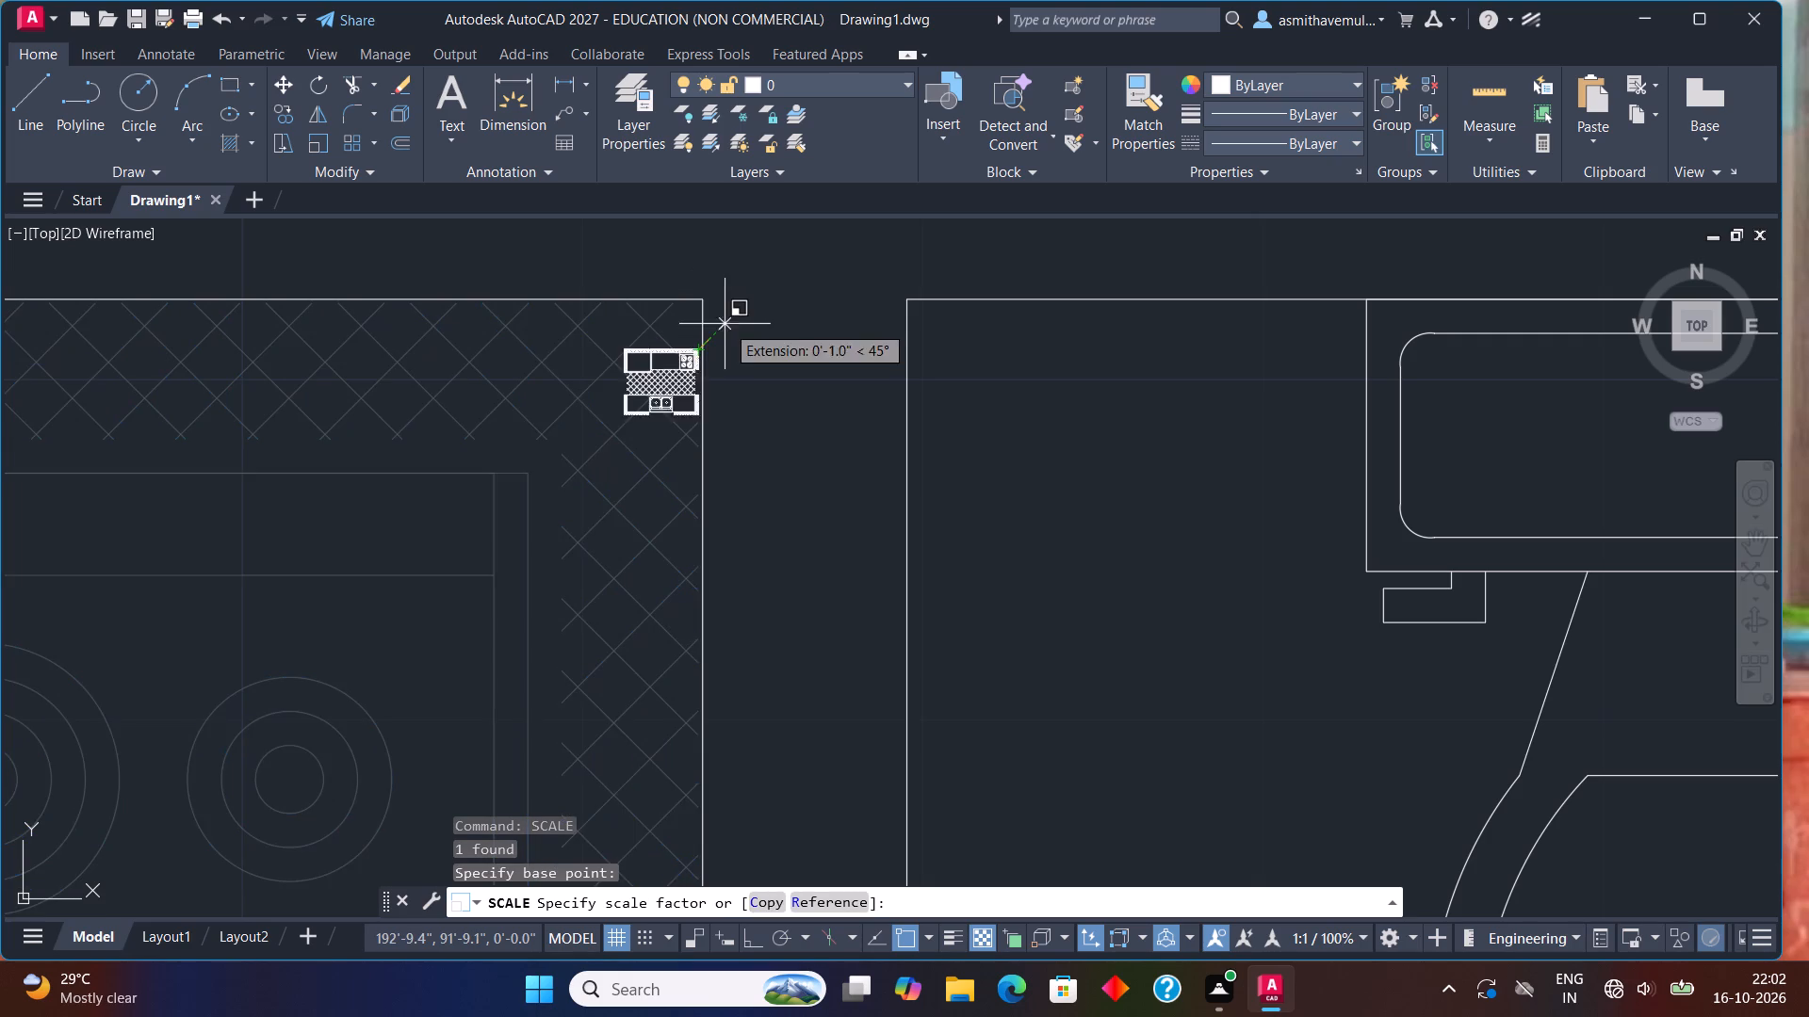
{"action": "scroll", "coordinate": [735, 317], "scroll_direction": "down", "scroll_amount": 5}
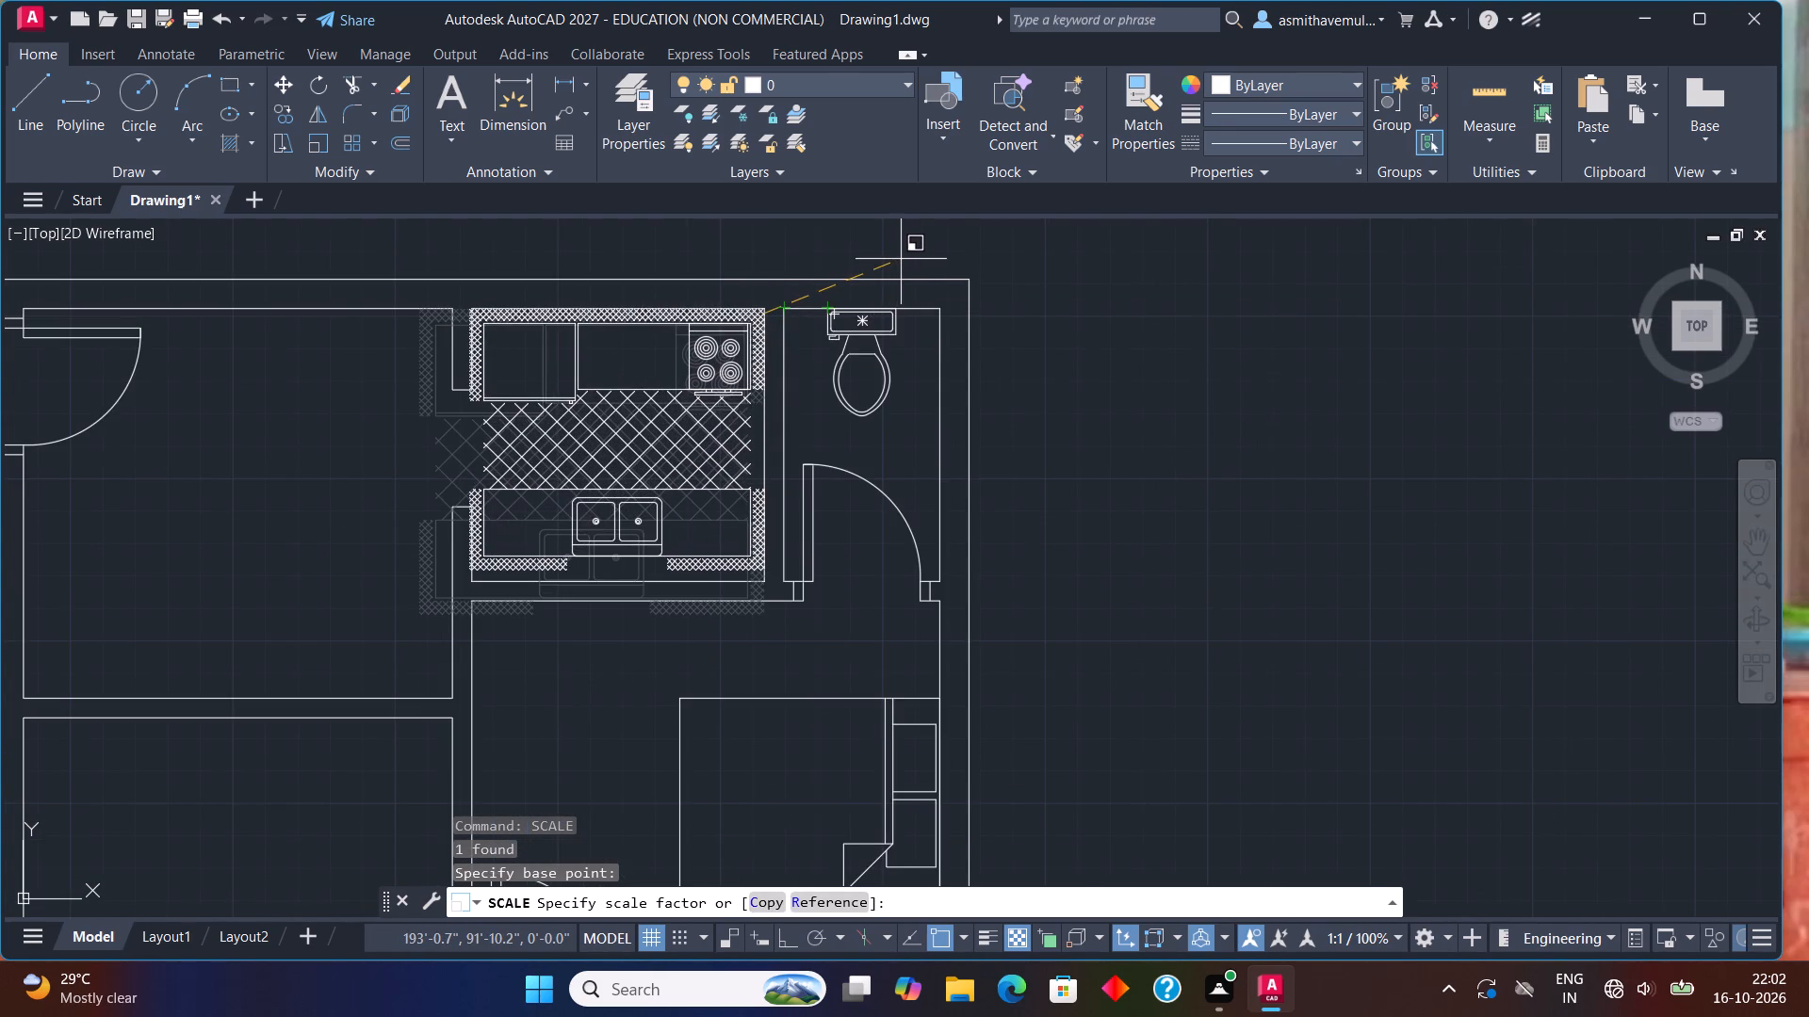
{"action": "scroll", "coordinate": [901, 259], "scroll_direction": "up", "scroll_amount": 2}
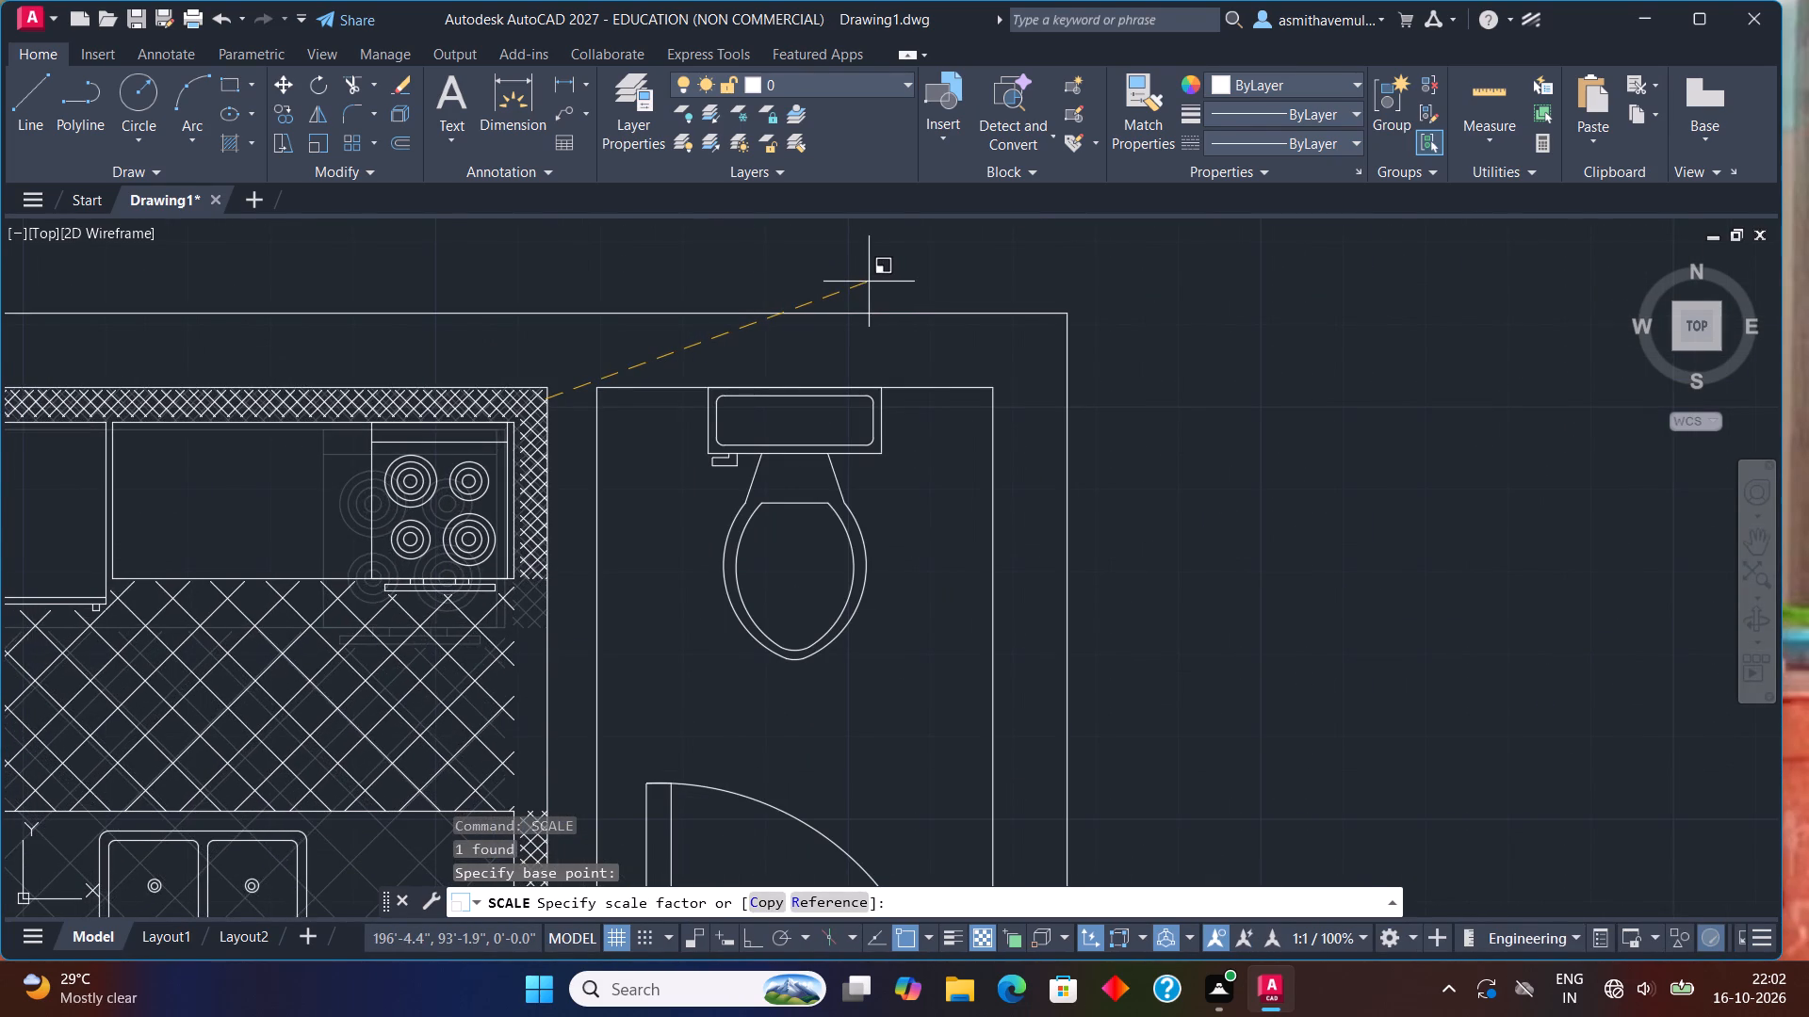
{"action": "middle_click_drag", "start_coordinate": [874, 282], "coordinate": [1241, 259]}
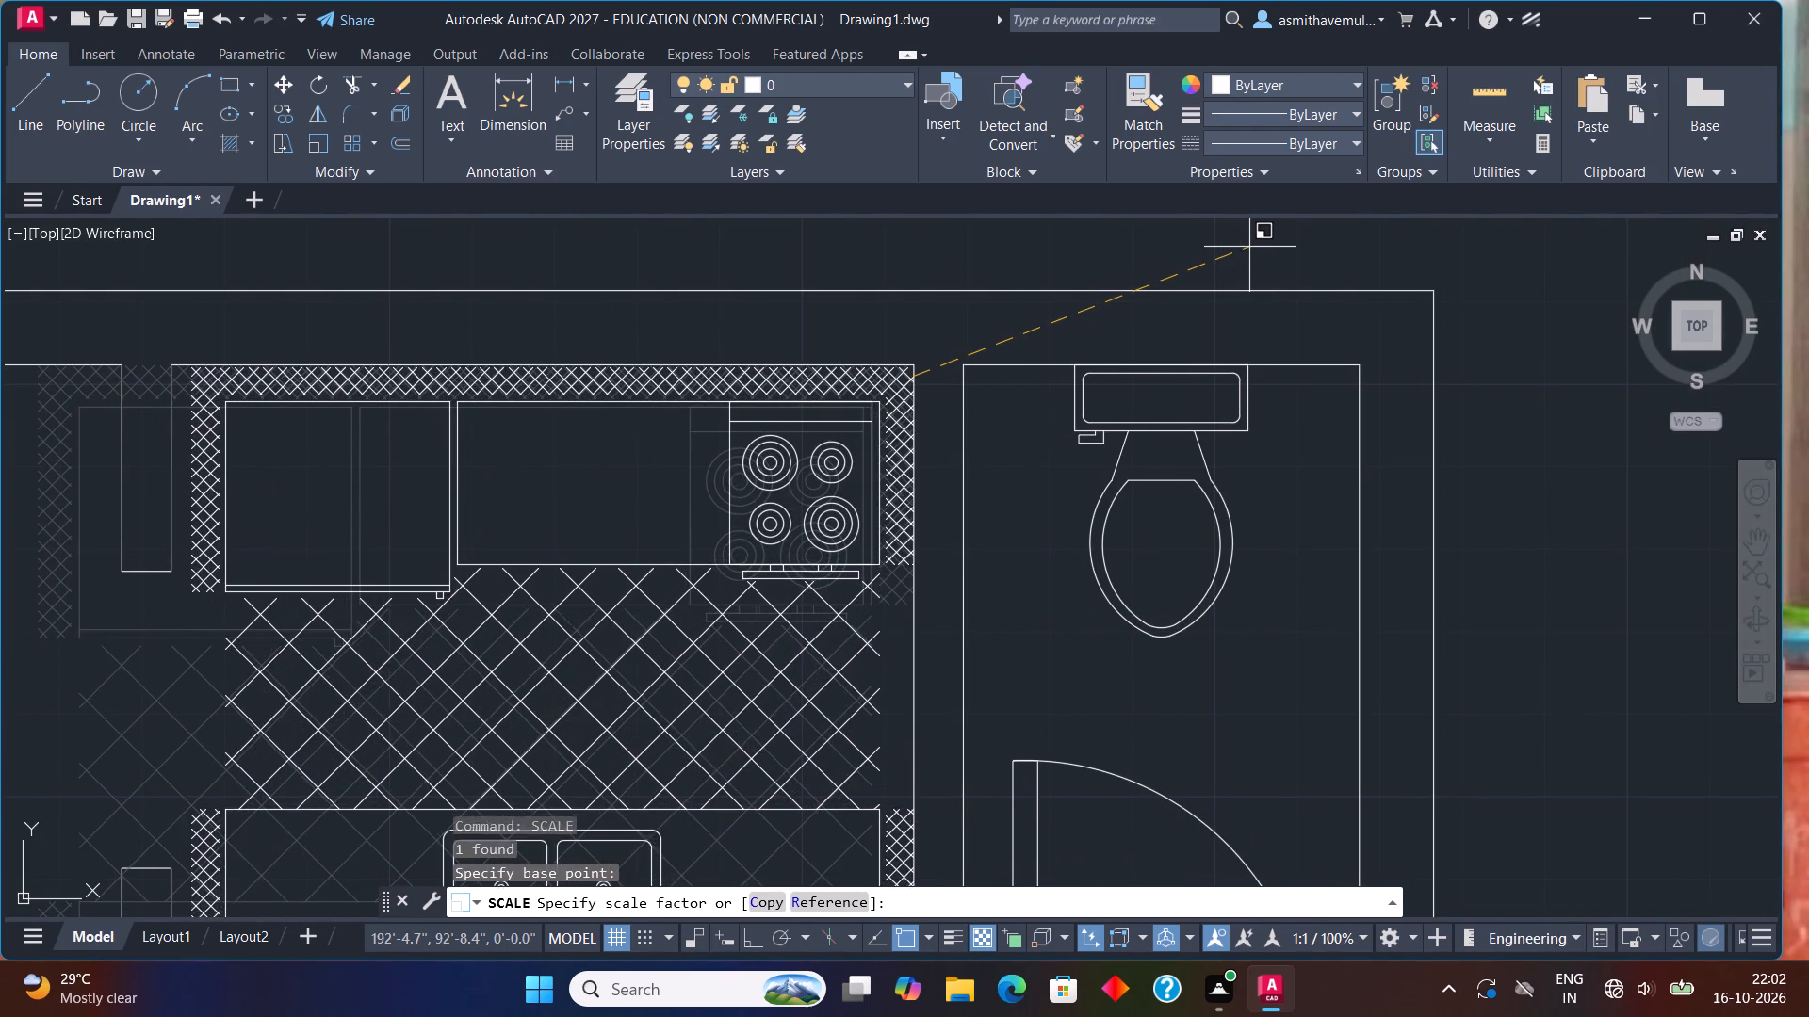
{"action": "left_click", "coordinate": [1256, 244]}
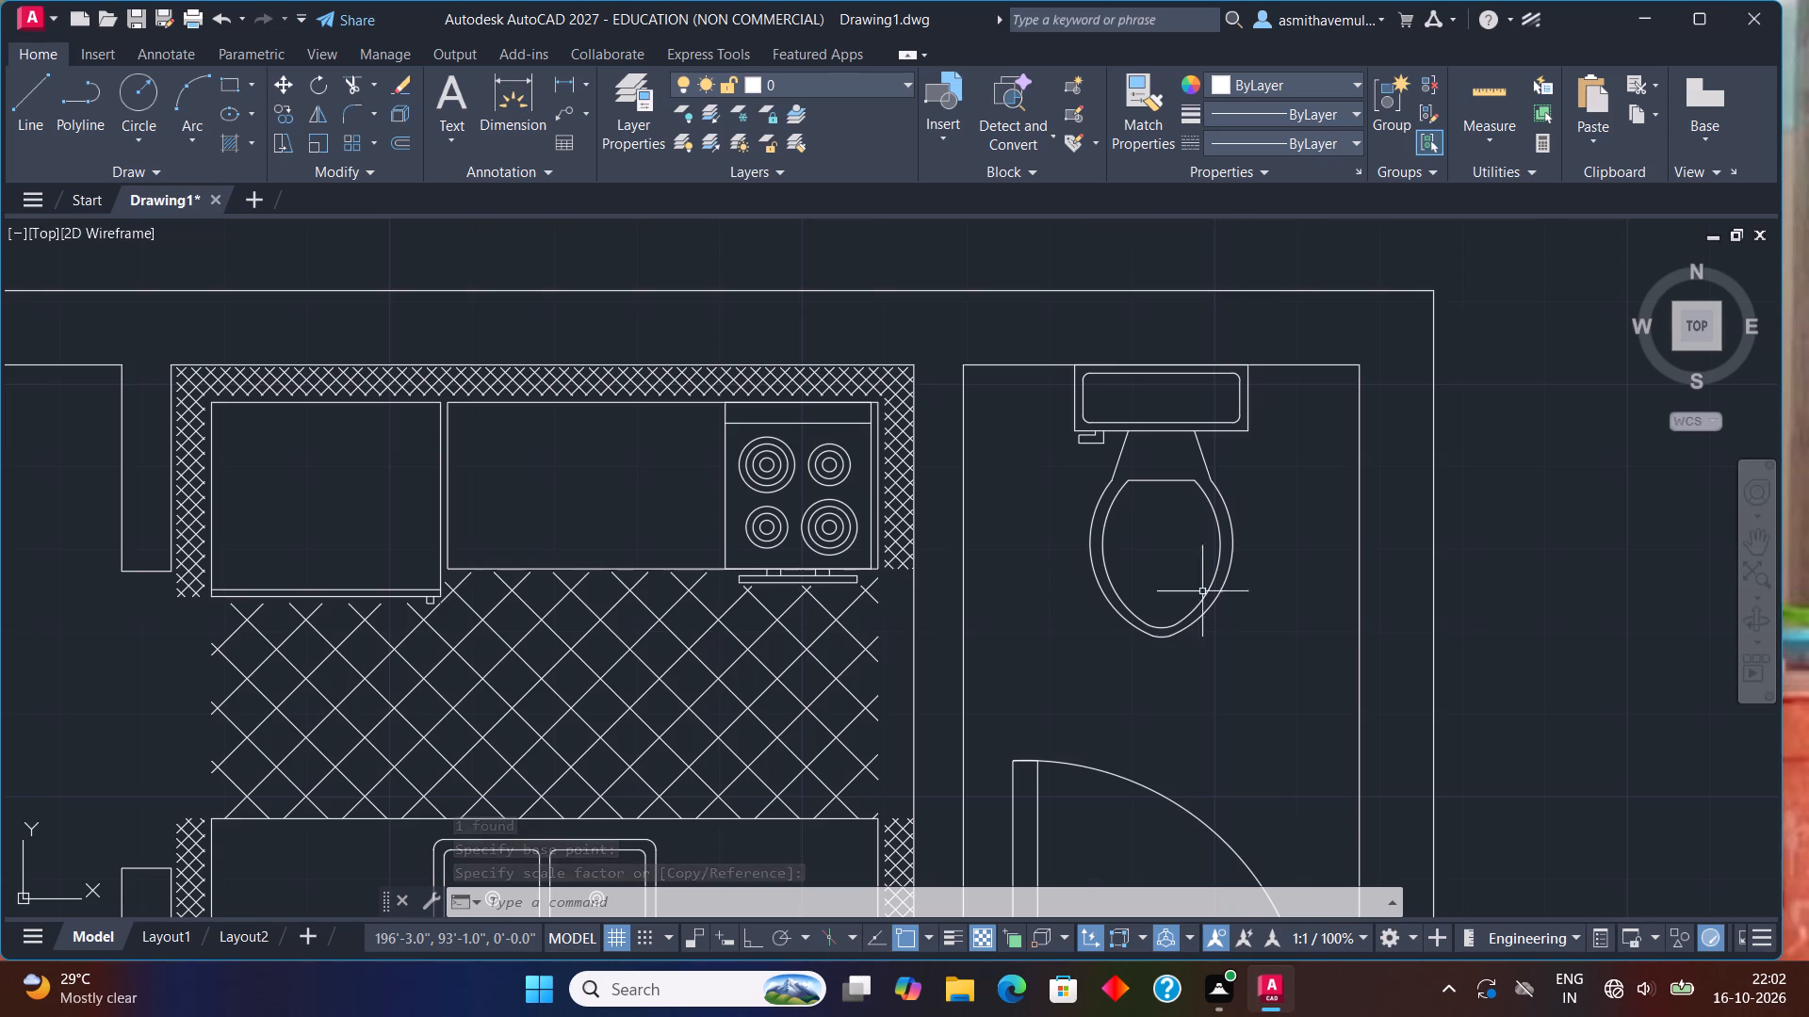
{"action": "scroll", "coordinate": [1165, 637], "scroll_direction": "down", "scroll_amount": 5}
{"action": "middle_click_drag", "start_coordinate": [1156, 638], "coordinate": [1140, 536]}
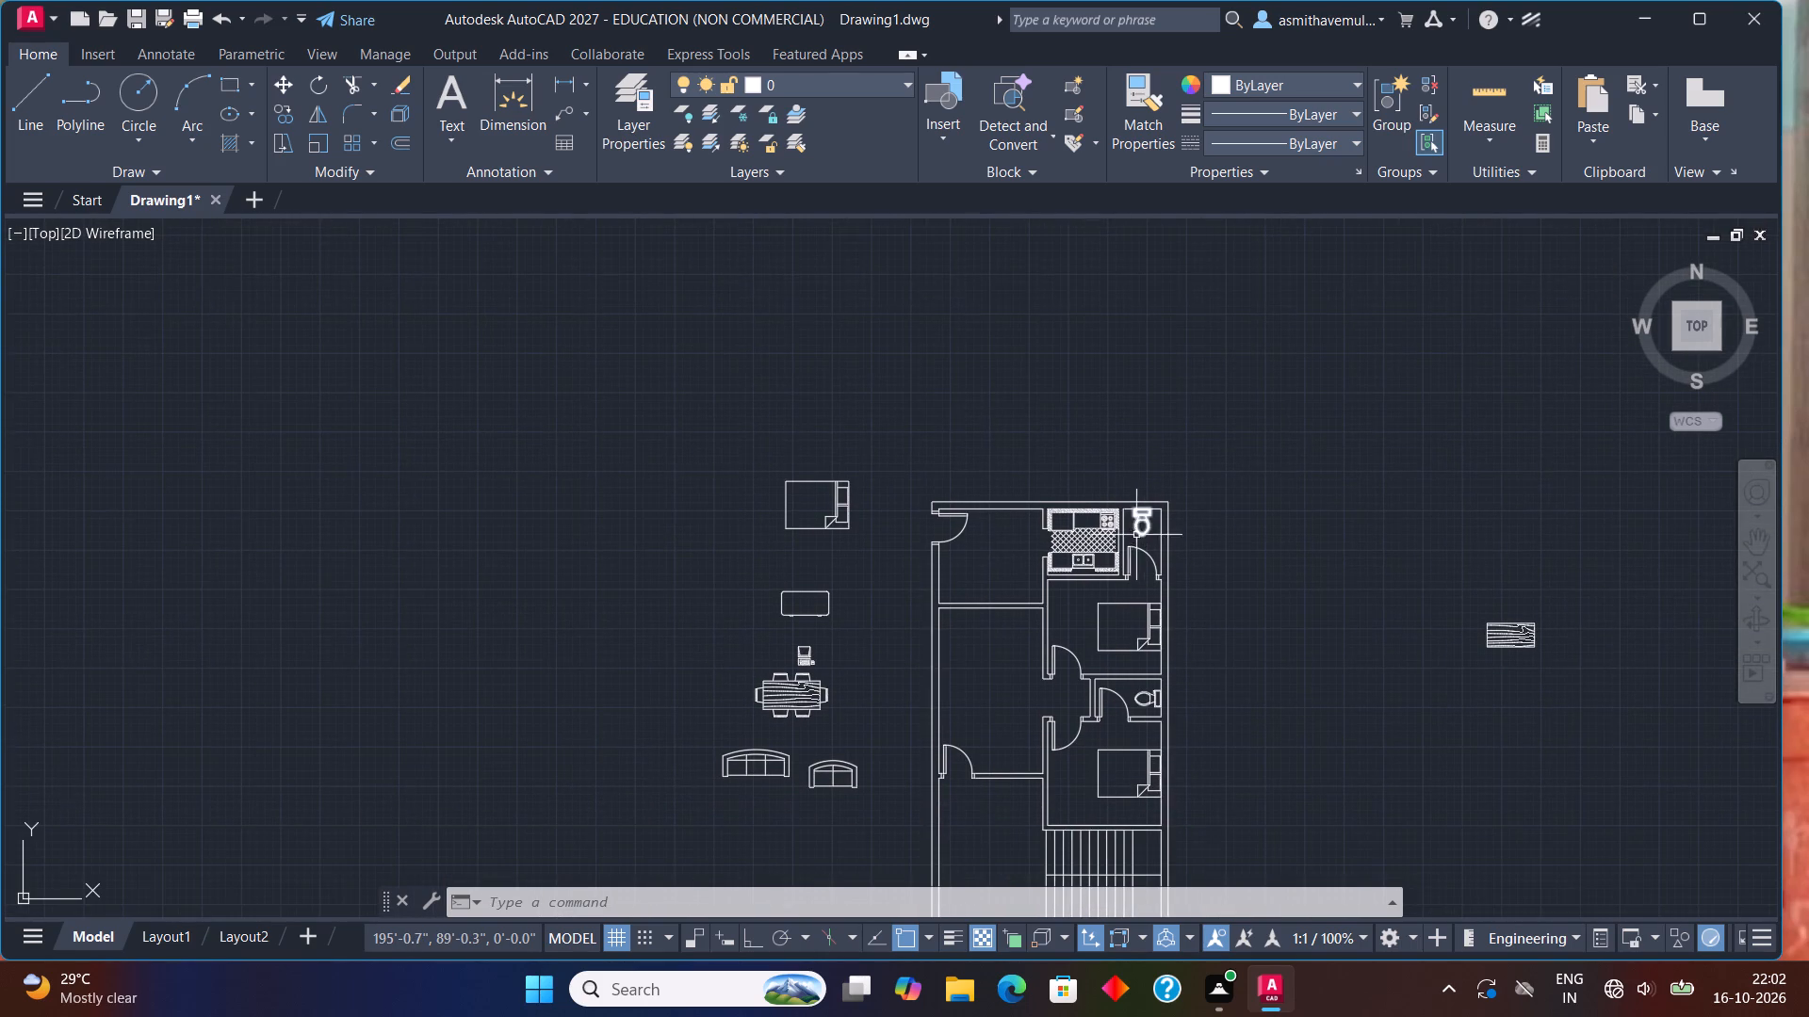
Move the six-chair dining table block into the middle of the northwest room, west of the kitchen.
{"action": "left_click", "coordinate": [792, 693]}
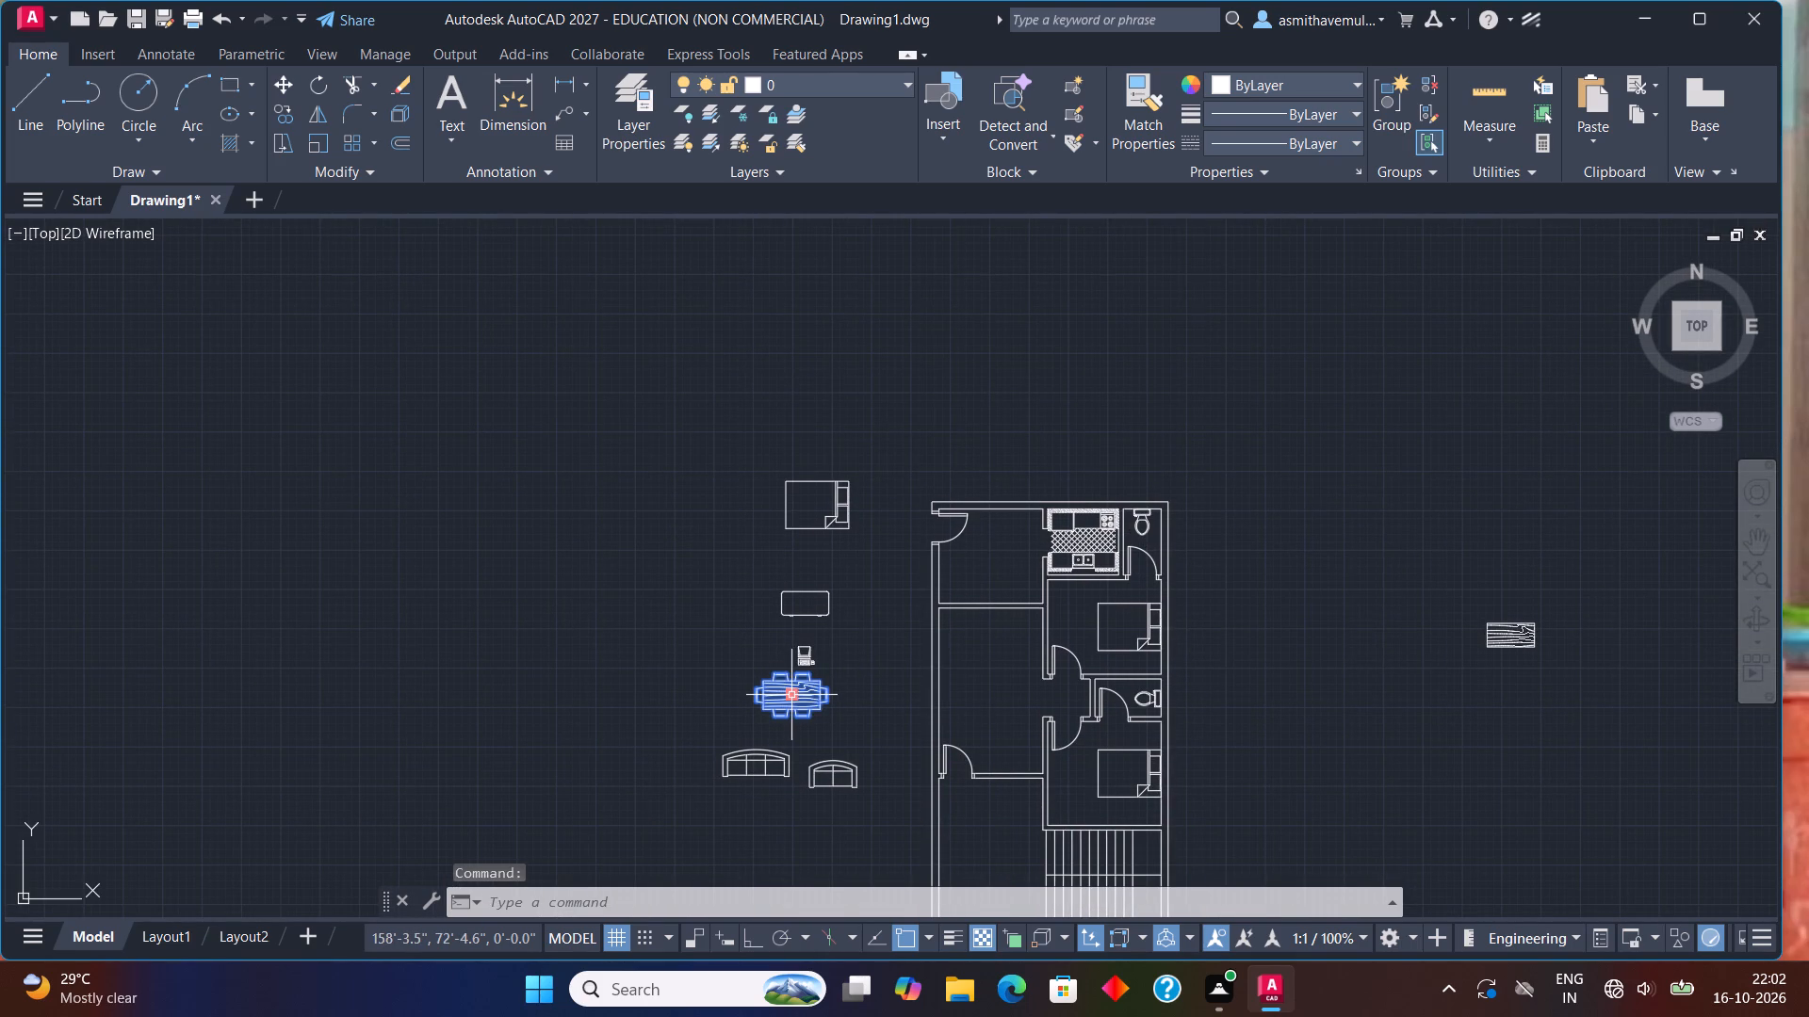
{"action": "key", "text": "m"}
{"action": "key", "text": "Return"}
{"action": "left_click", "coordinate": [795, 694]}
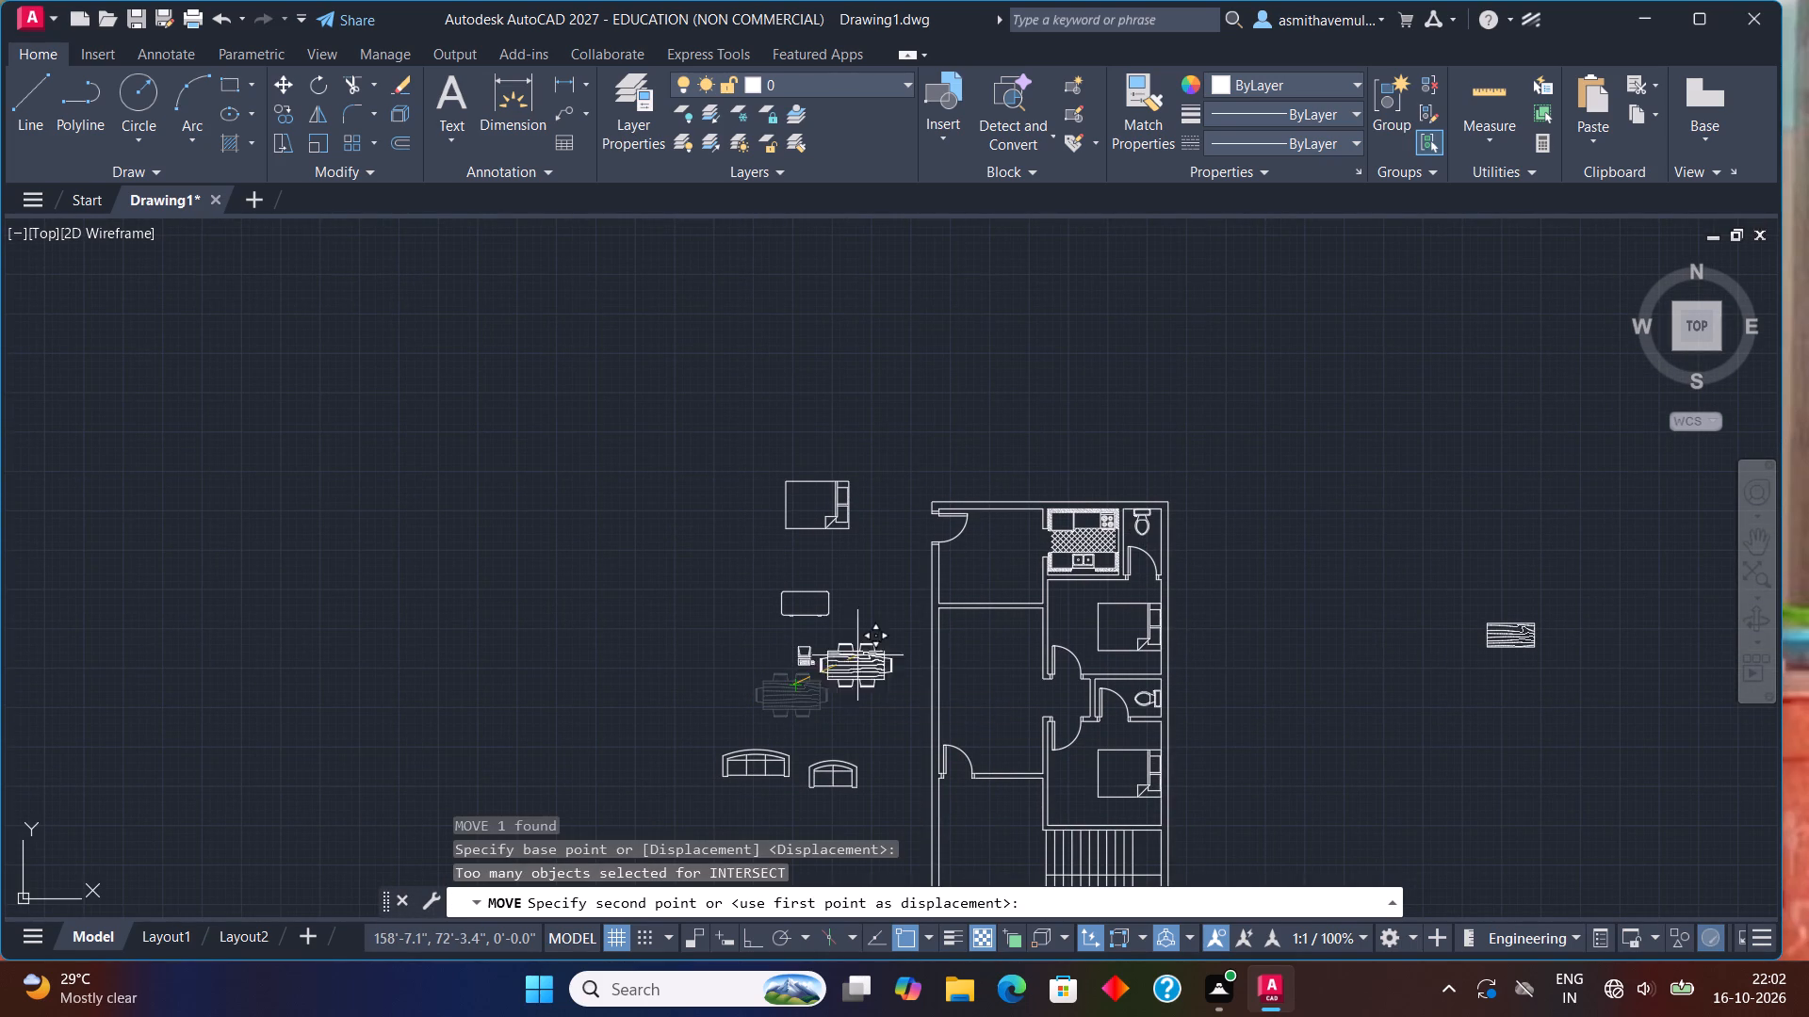
{"action": "scroll", "coordinate": [961, 570], "scroll_direction": "up", "scroll_amount": 4}
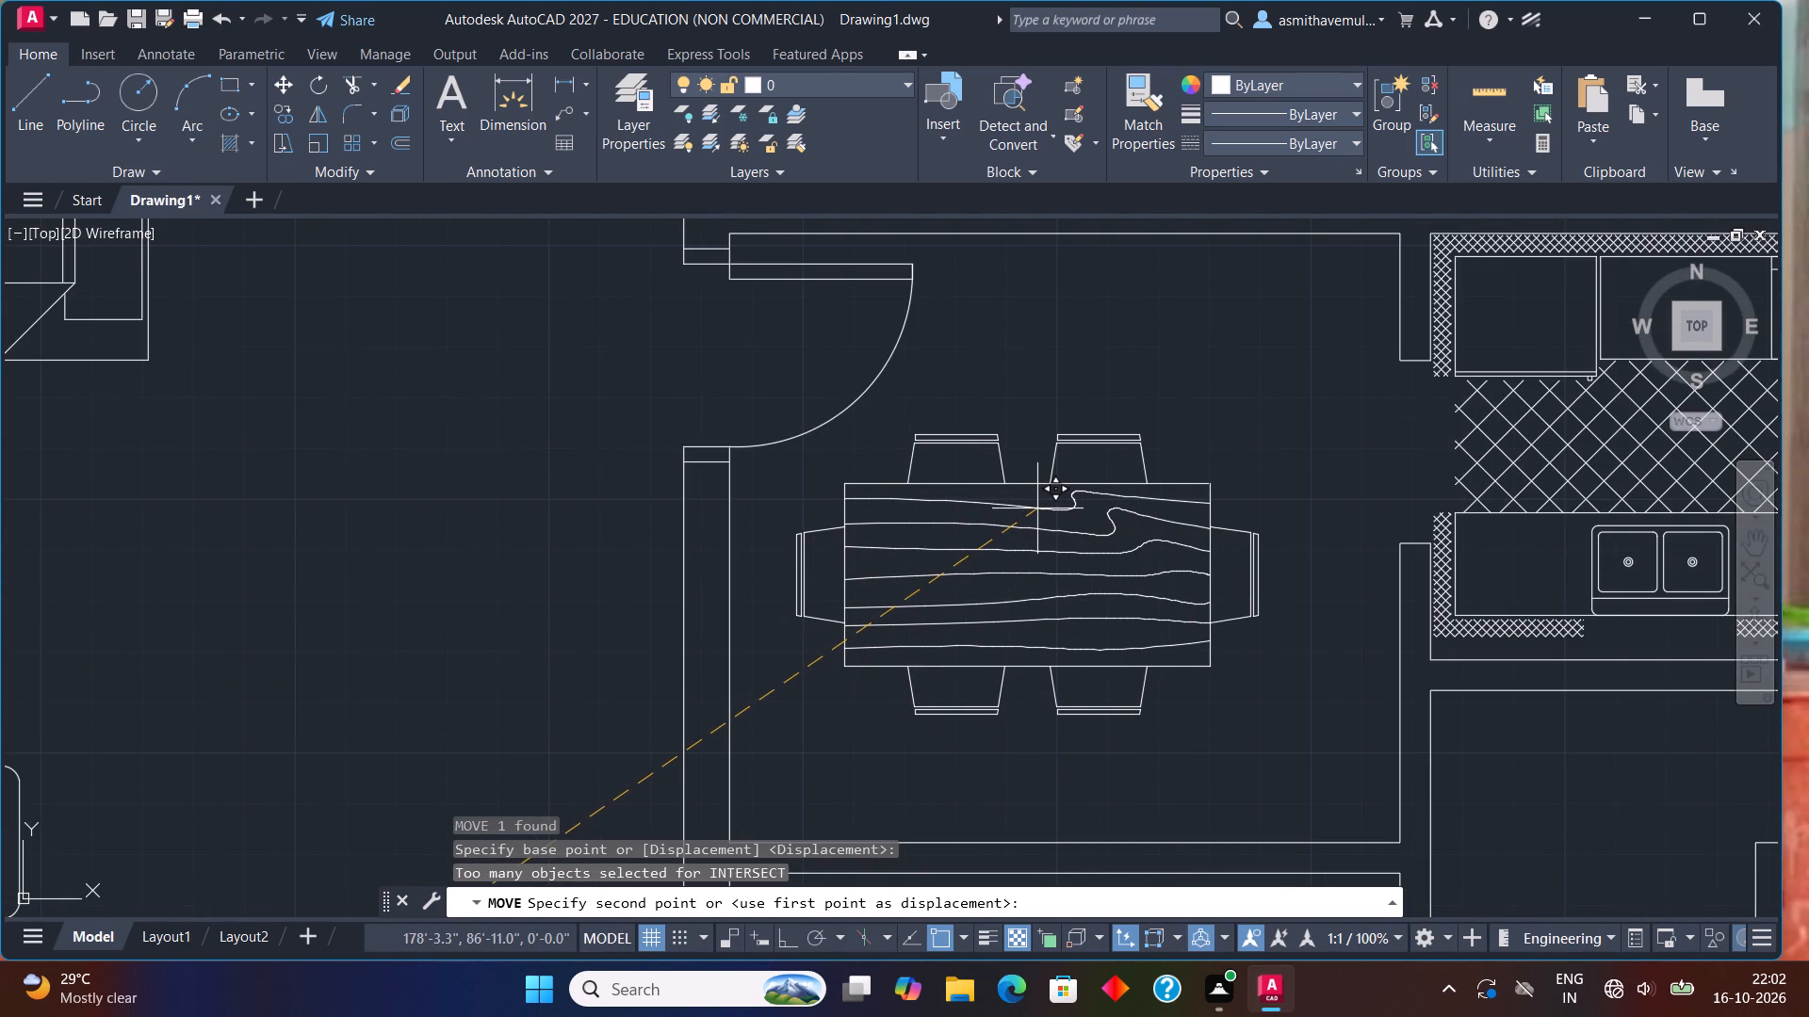
{"action": "left_click", "coordinate": [1043, 478]}
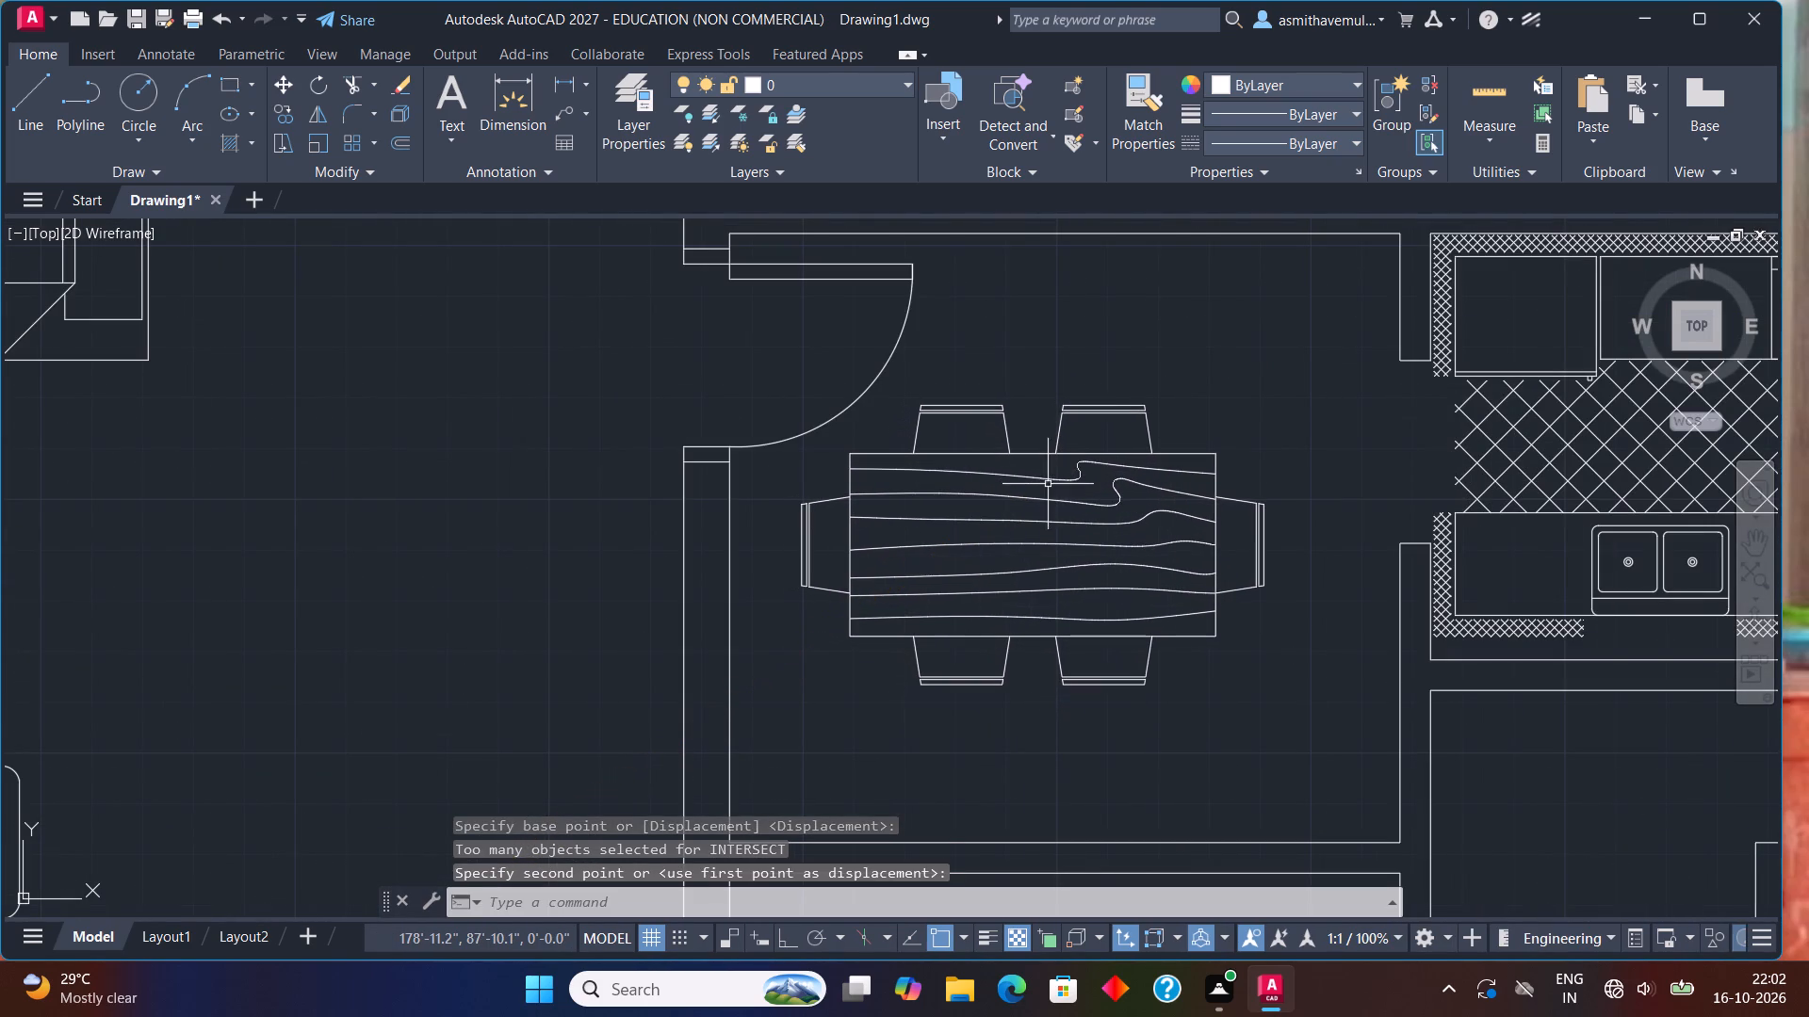
Scale the dining table block down about the tabletop's southeast corner to leave clear space around it in the northwest room.
{"action": "left_click", "coordinate": [1041, 519]}
{"action": "type", "text": "SCALE"}
{"action": "key", "text": "Return"}
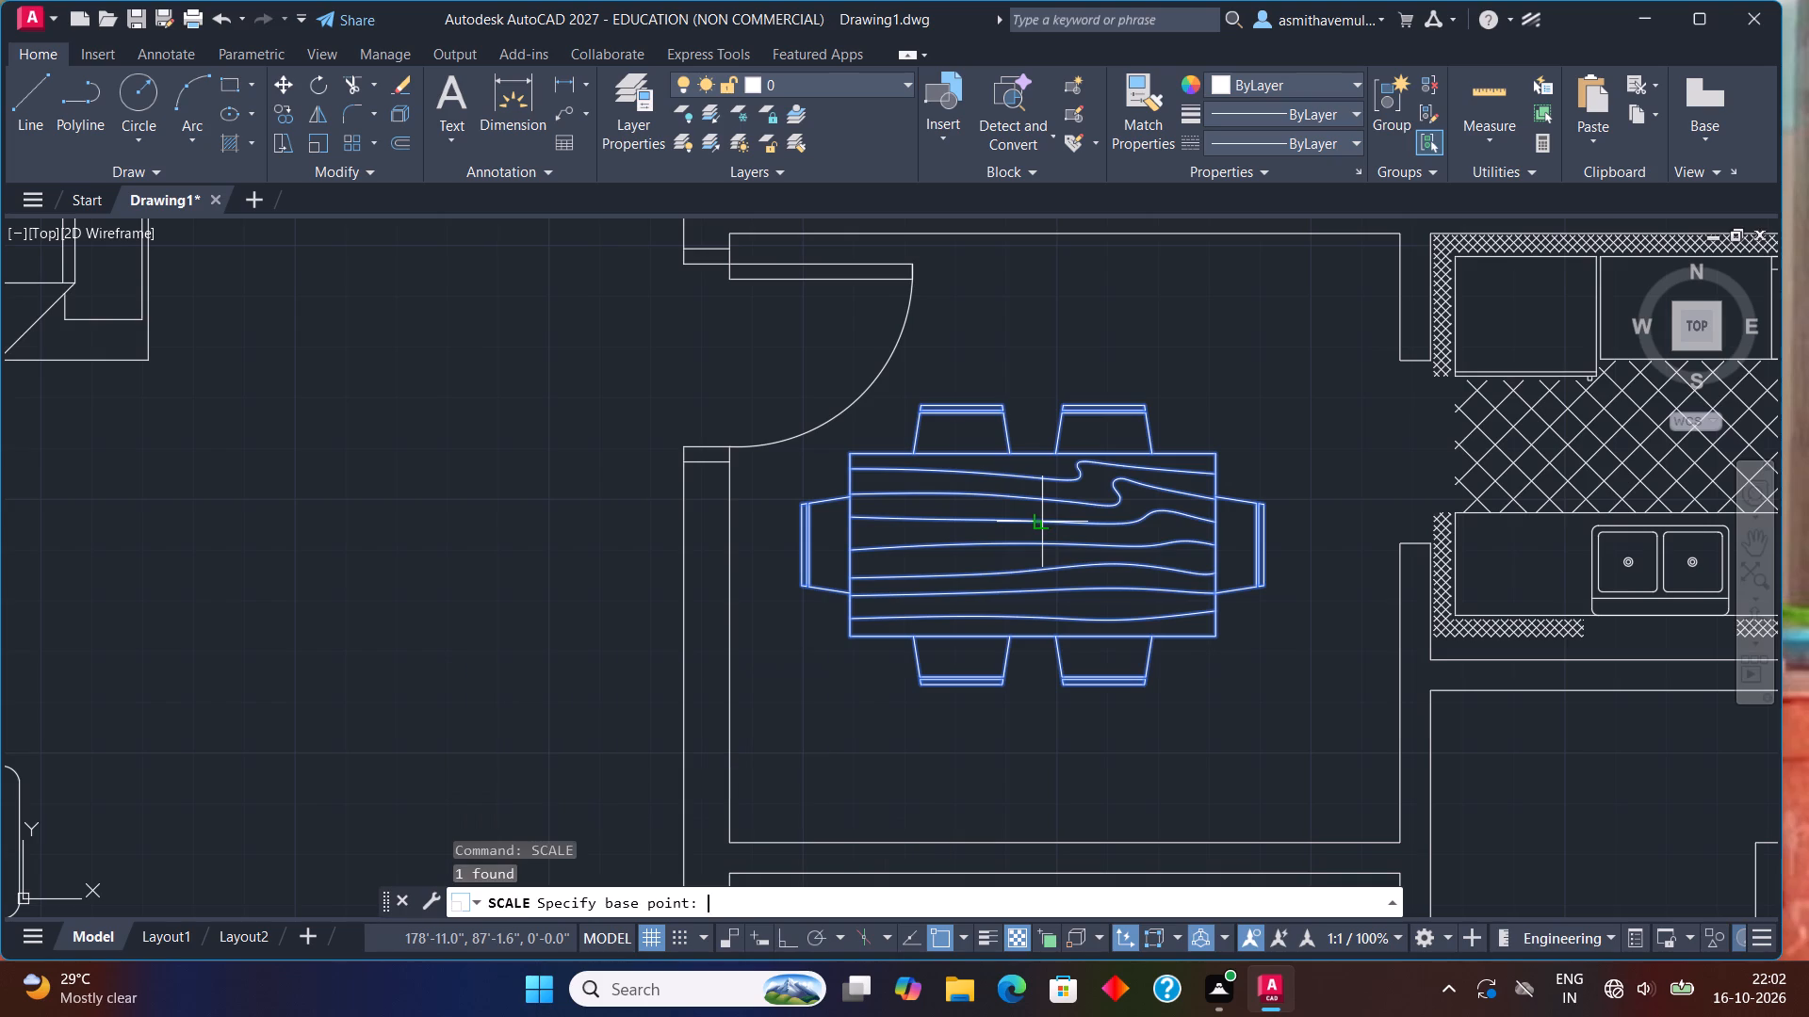
{"action": "left_click", "coordinate": [1216, 638]}
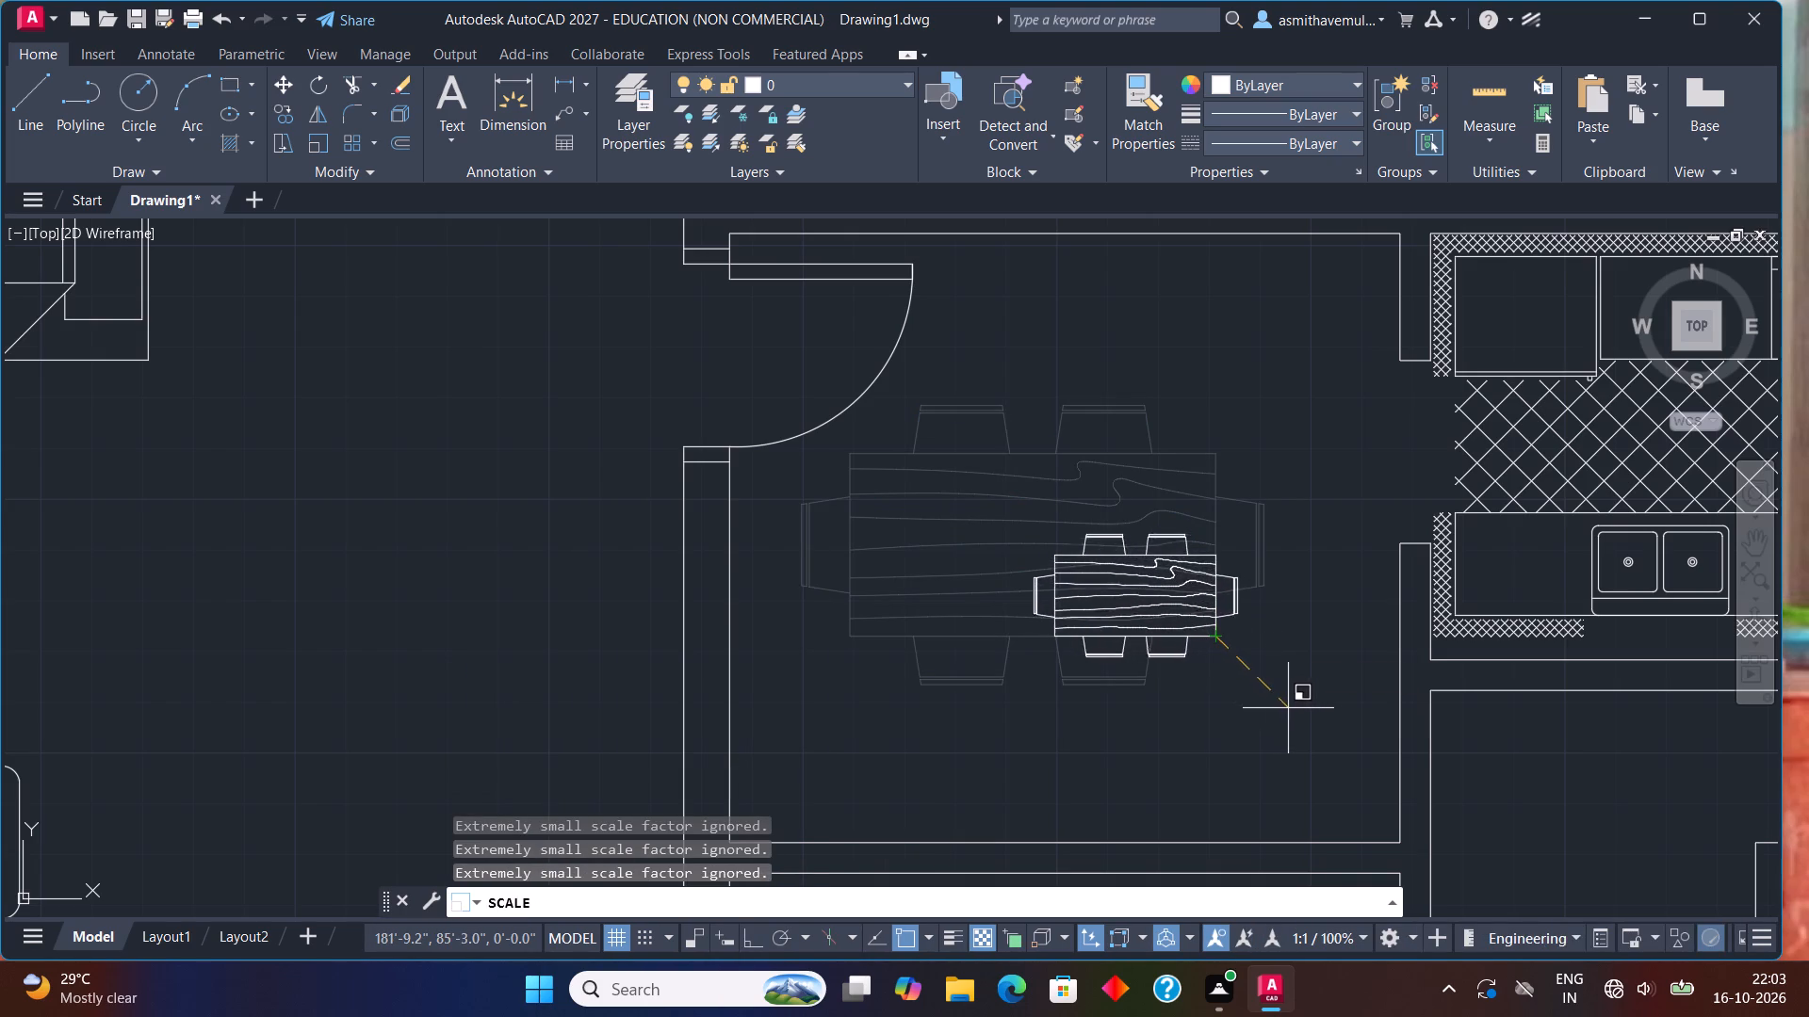
{"action": "left_click", "coordinate": [1342, 734]}
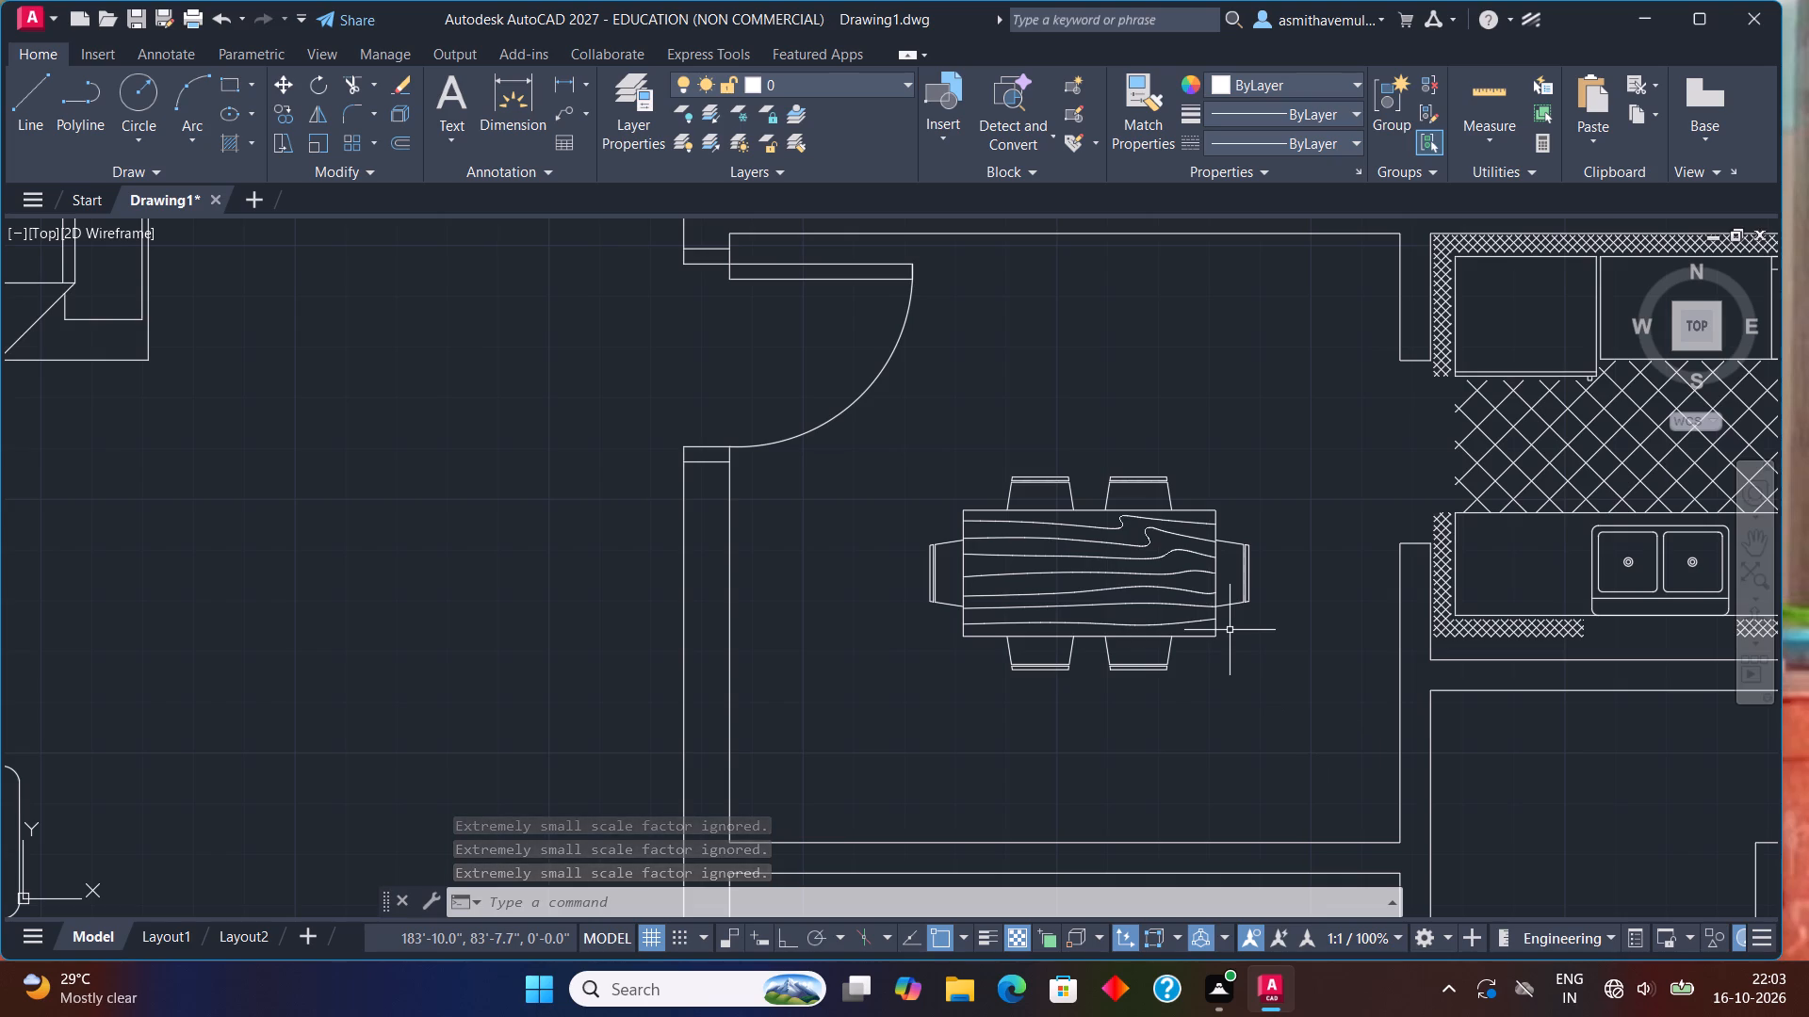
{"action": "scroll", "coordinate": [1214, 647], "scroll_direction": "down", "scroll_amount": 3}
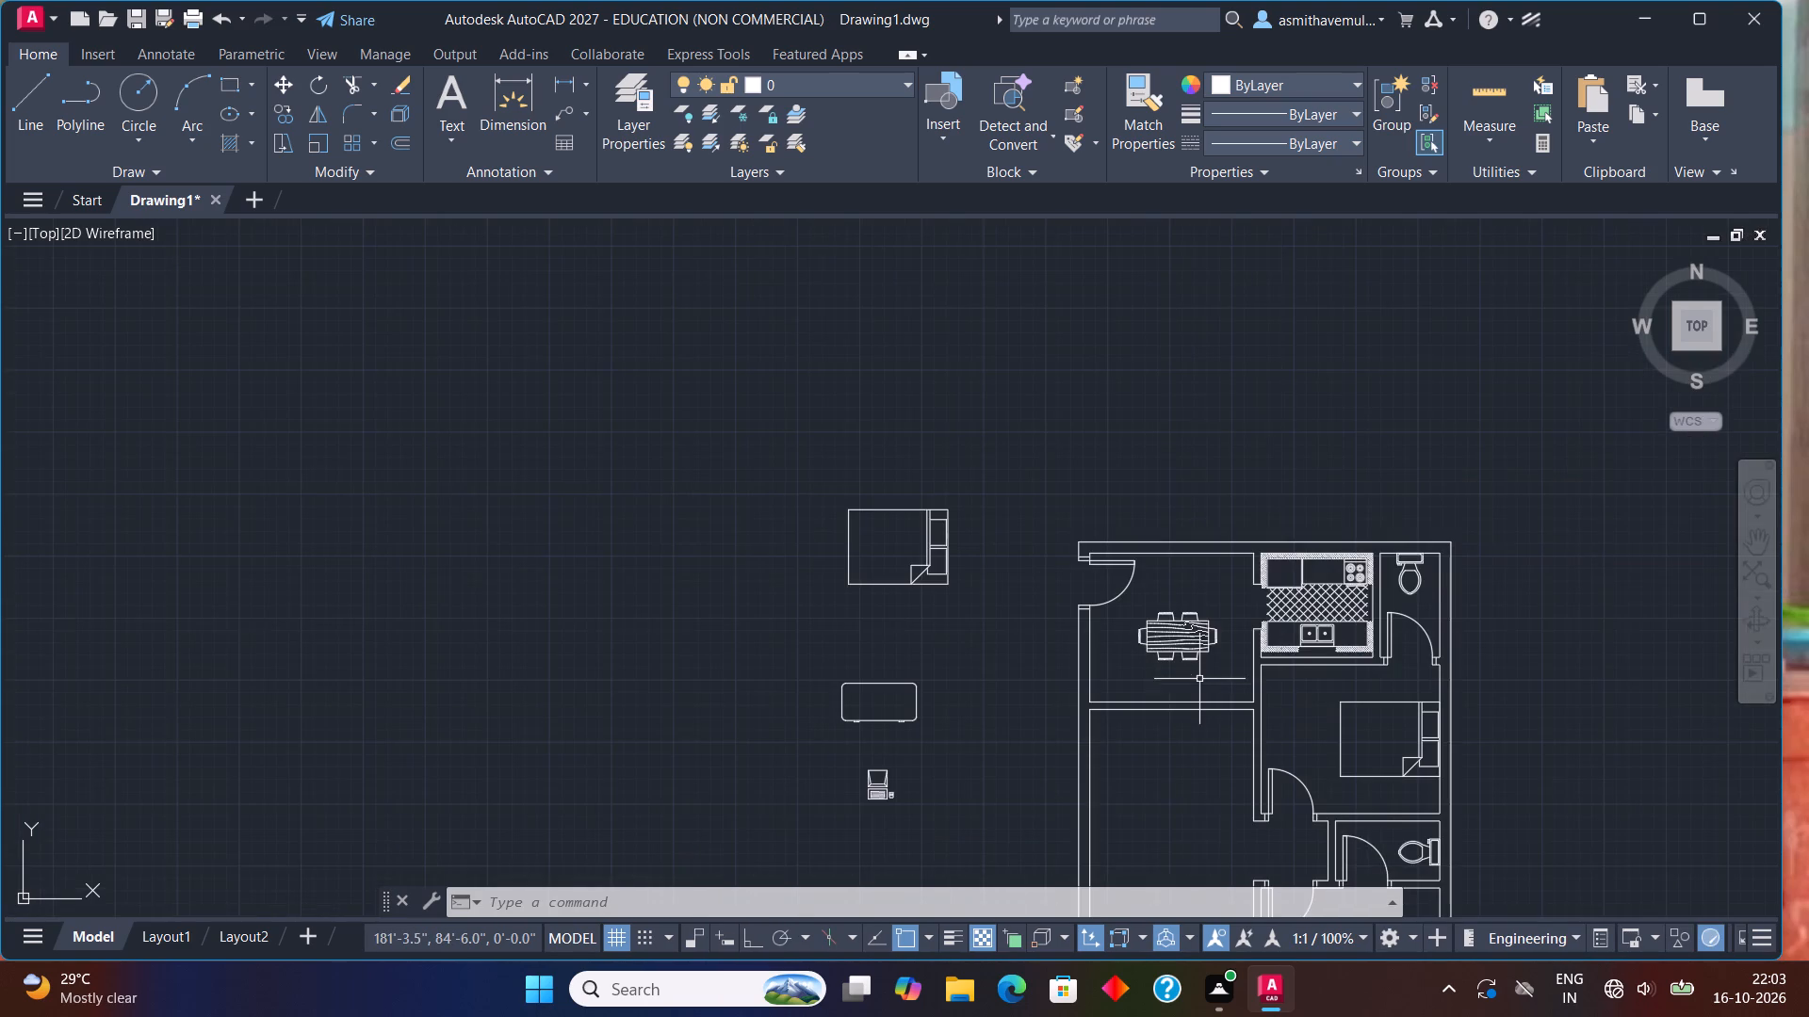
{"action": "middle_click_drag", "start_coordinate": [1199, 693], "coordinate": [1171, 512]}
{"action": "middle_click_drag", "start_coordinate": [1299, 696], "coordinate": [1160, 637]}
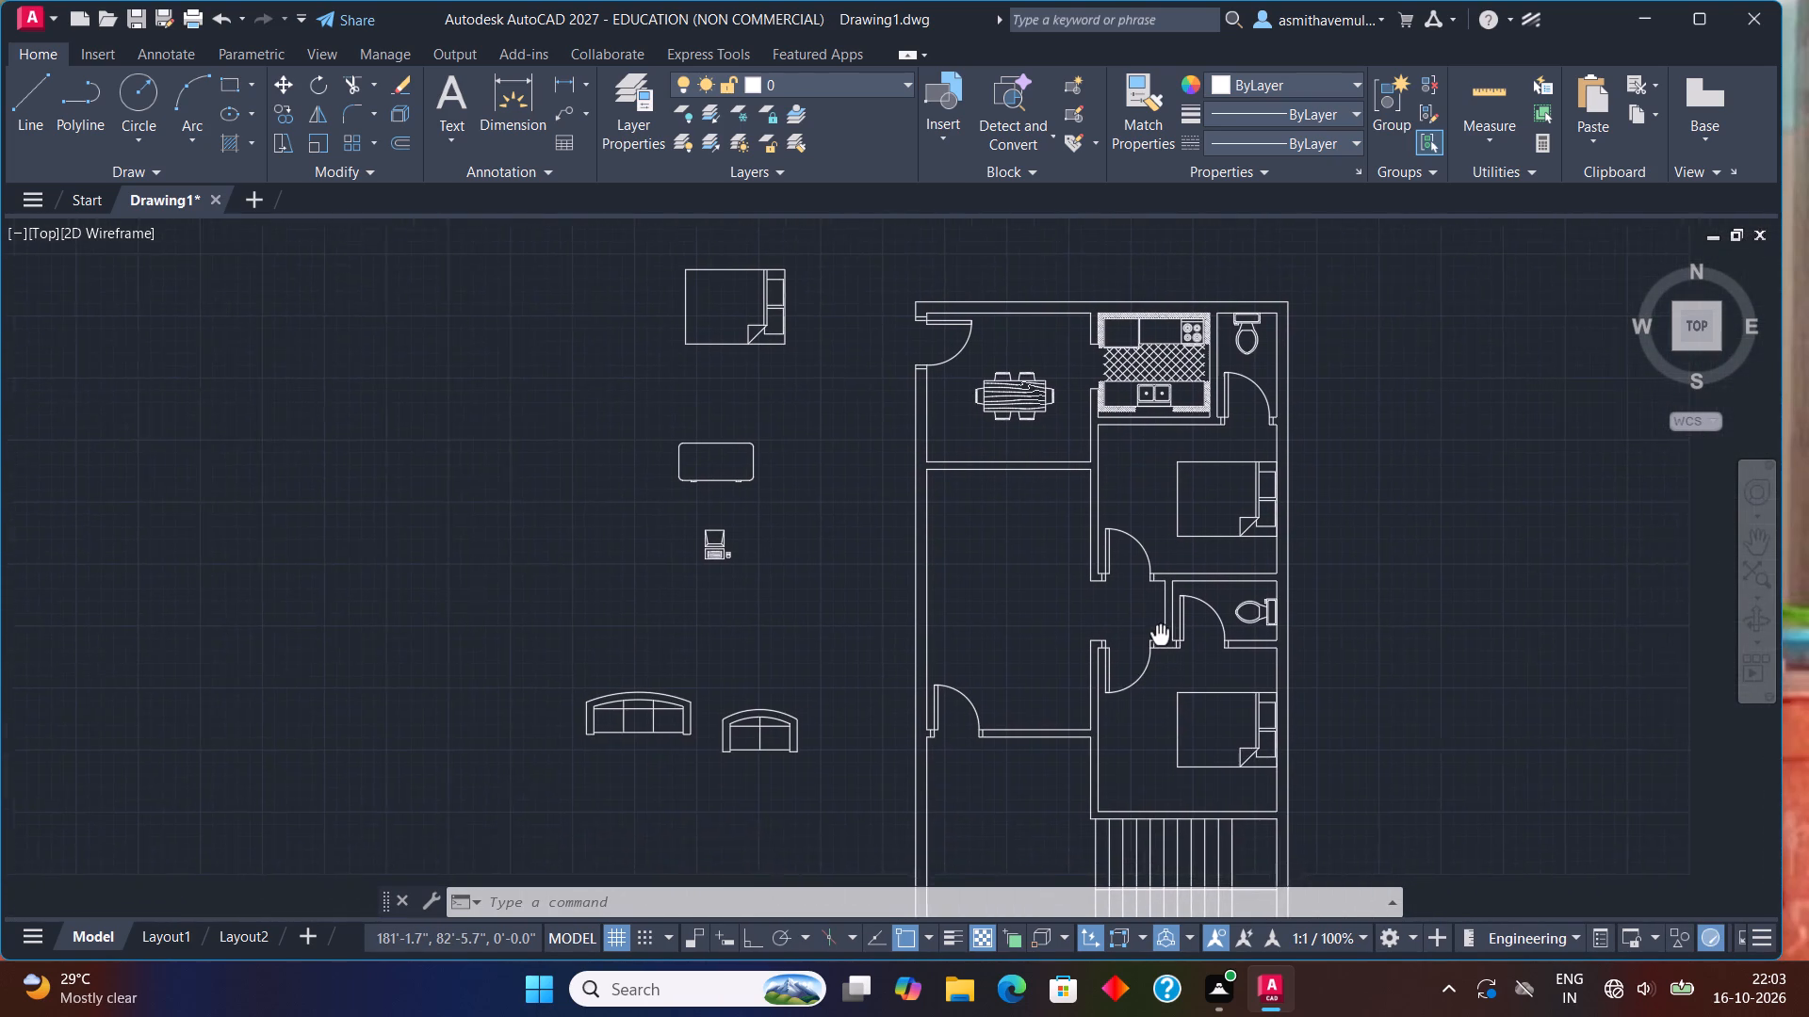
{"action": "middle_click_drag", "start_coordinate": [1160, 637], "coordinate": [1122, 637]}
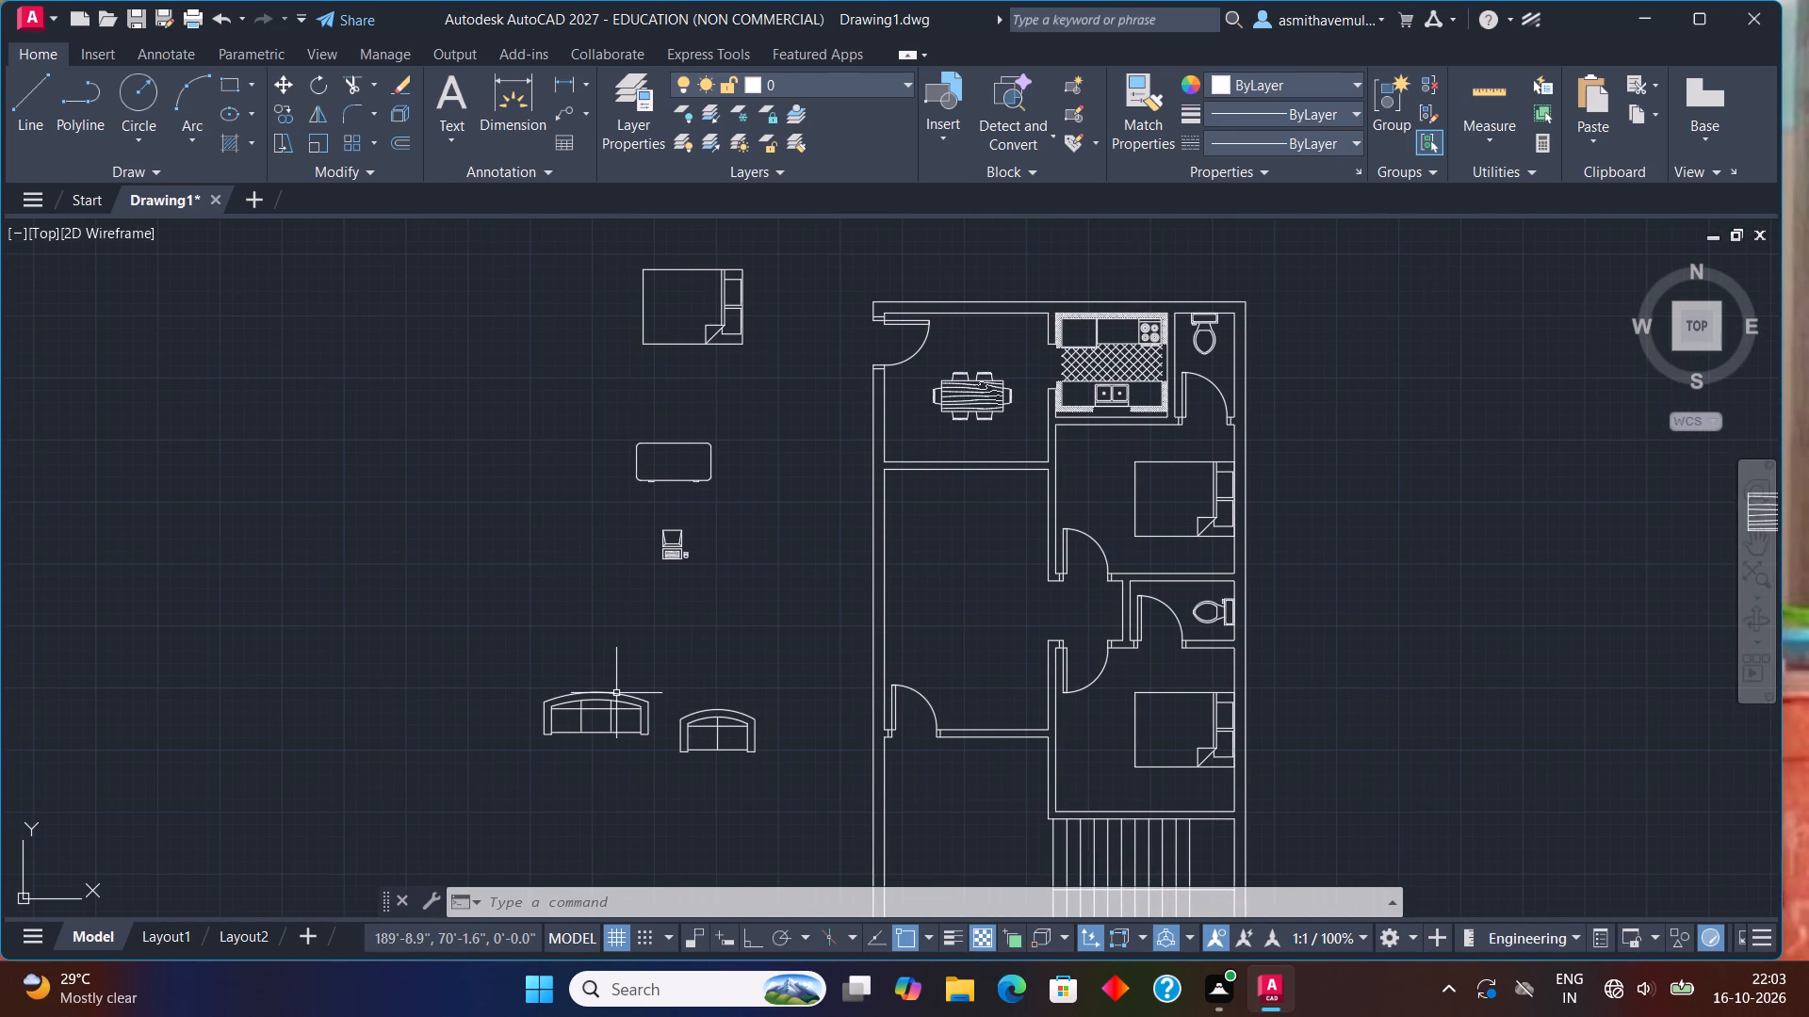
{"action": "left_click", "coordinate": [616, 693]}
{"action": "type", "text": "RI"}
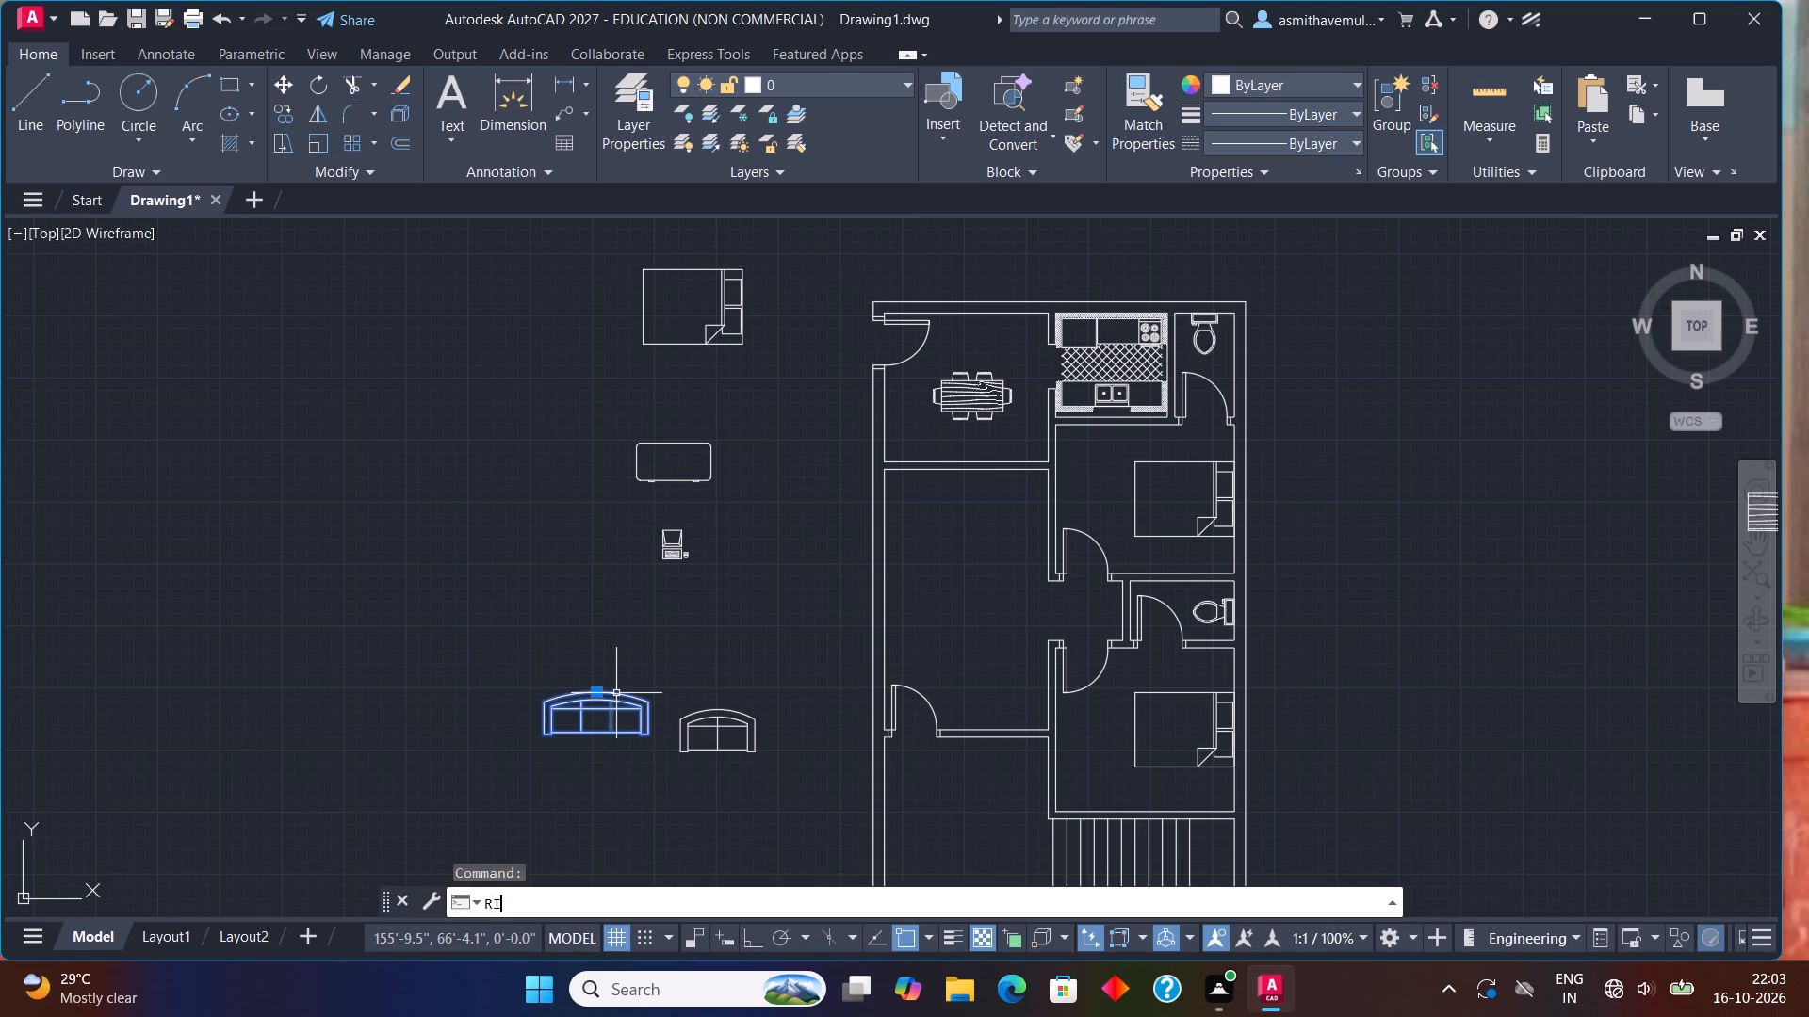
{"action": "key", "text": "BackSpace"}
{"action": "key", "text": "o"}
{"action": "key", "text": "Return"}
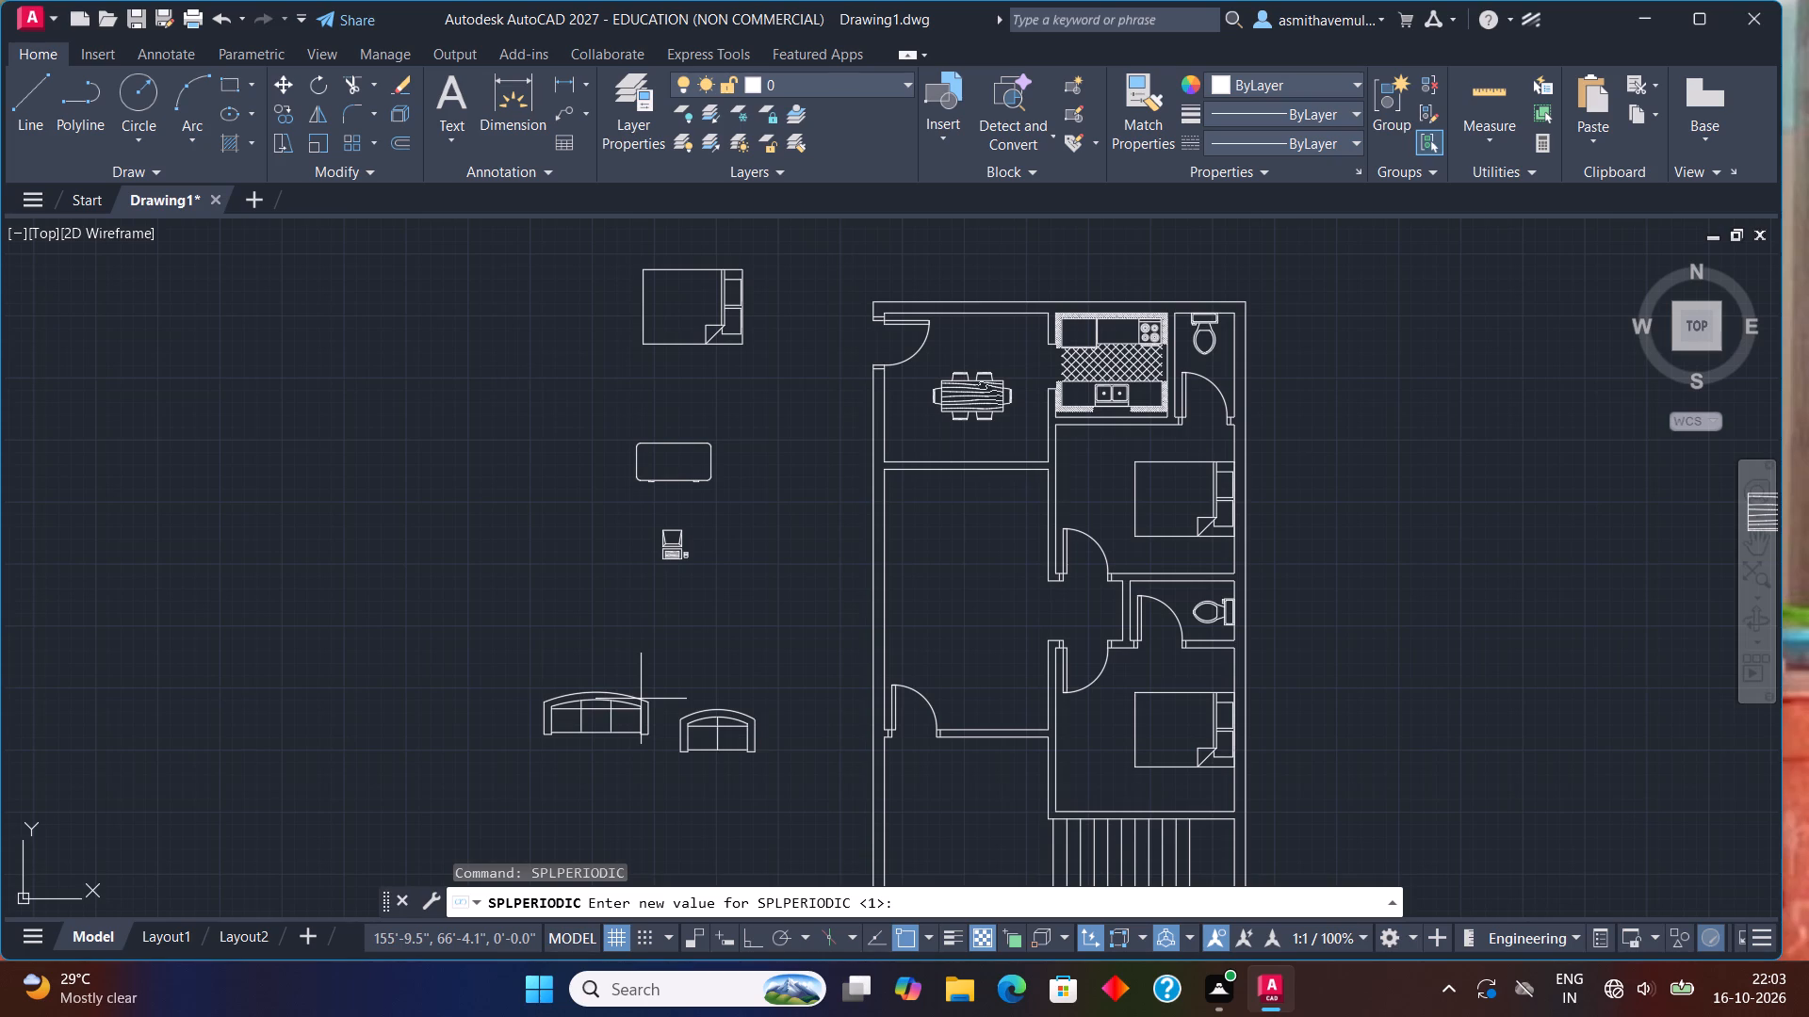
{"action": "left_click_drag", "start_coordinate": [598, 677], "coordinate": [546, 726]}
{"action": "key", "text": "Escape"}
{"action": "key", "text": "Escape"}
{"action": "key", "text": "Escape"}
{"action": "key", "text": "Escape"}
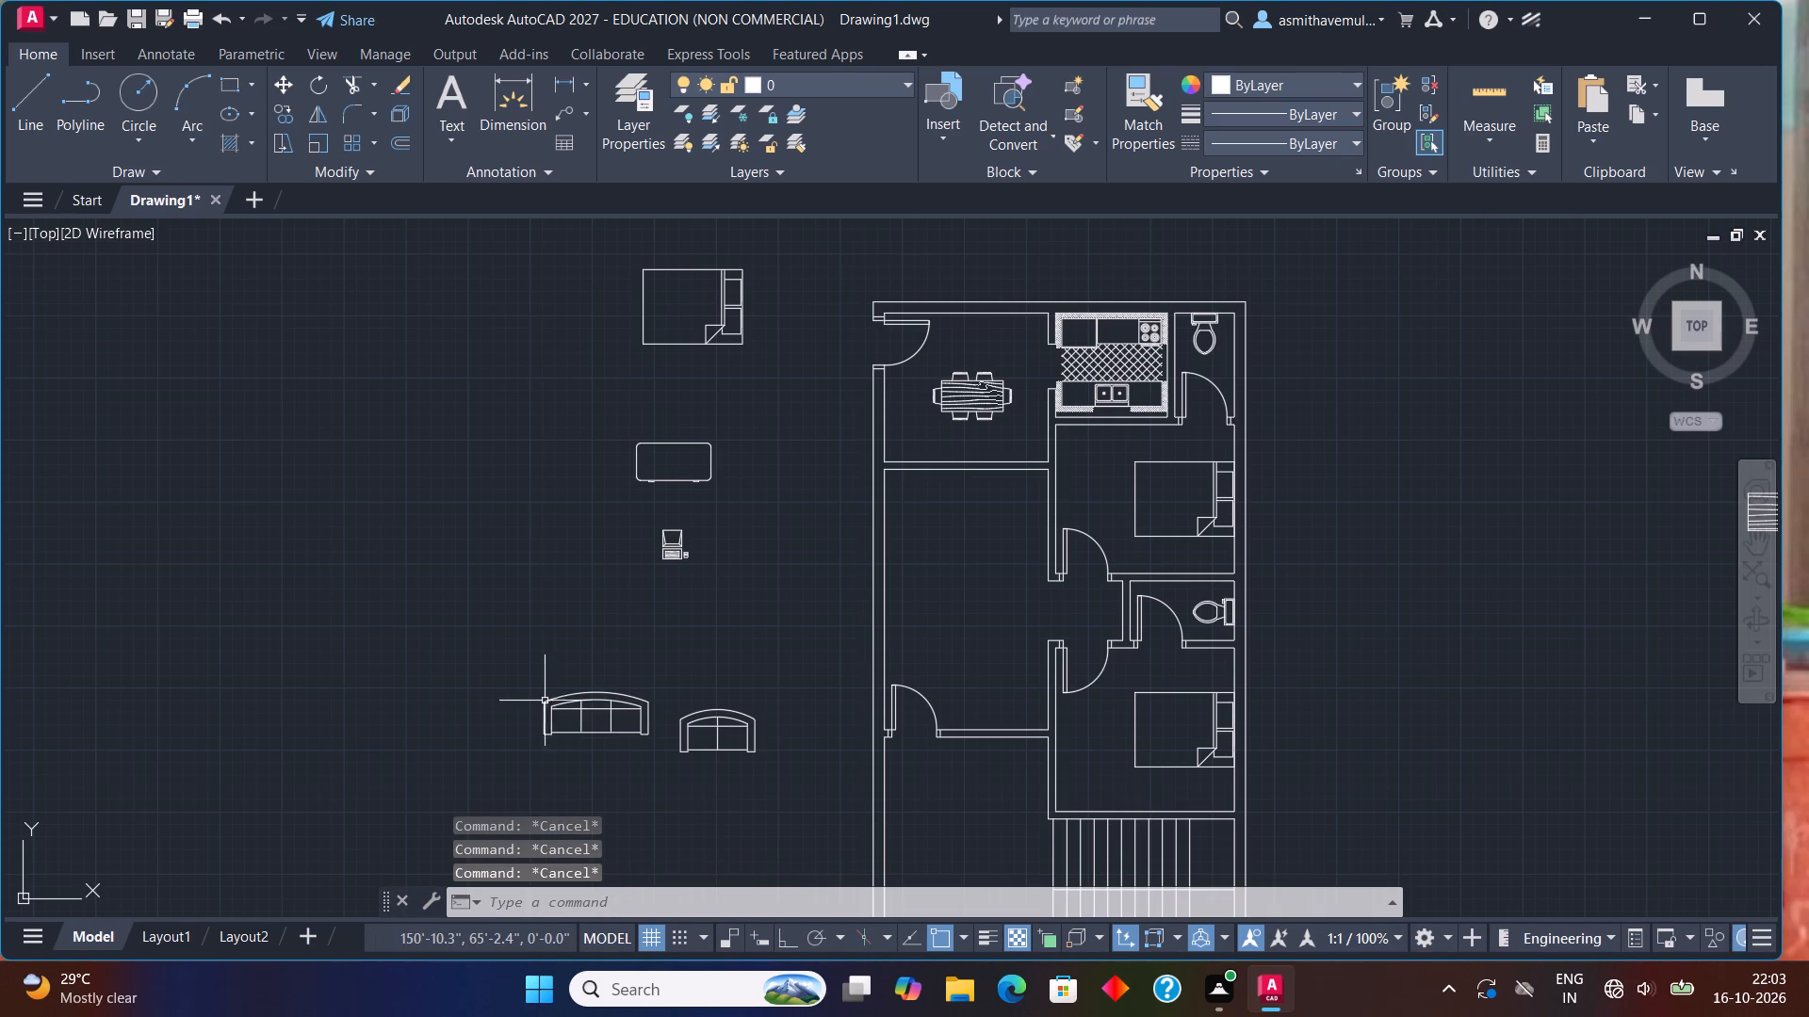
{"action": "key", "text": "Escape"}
Rotate the three-seat sofa 90° about the midpoint of its curved back, with Ortho on.
{"action": "left_click_drag", "start_coordinate": [617, 667], "coordinate": [637, 759]}
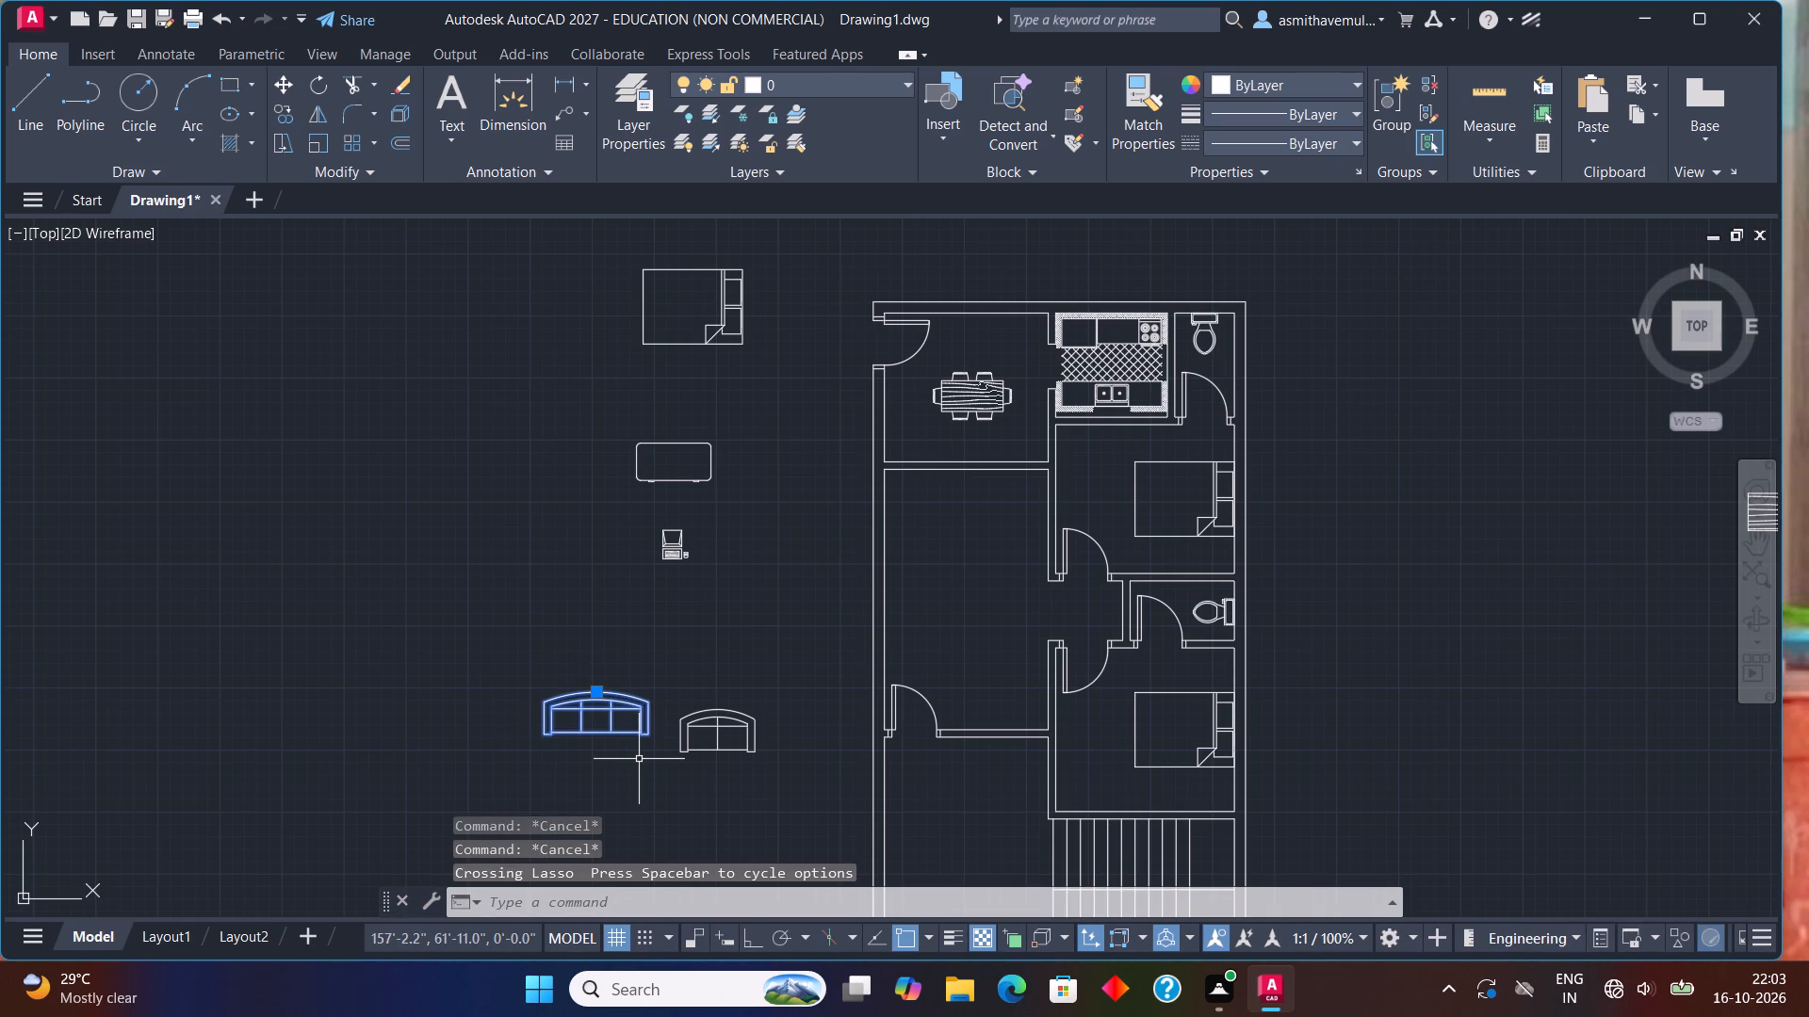
{"action": "key", "text": "r"}
{"action": "key", "text": "o"}
{"action": "key", "text": "Return"}
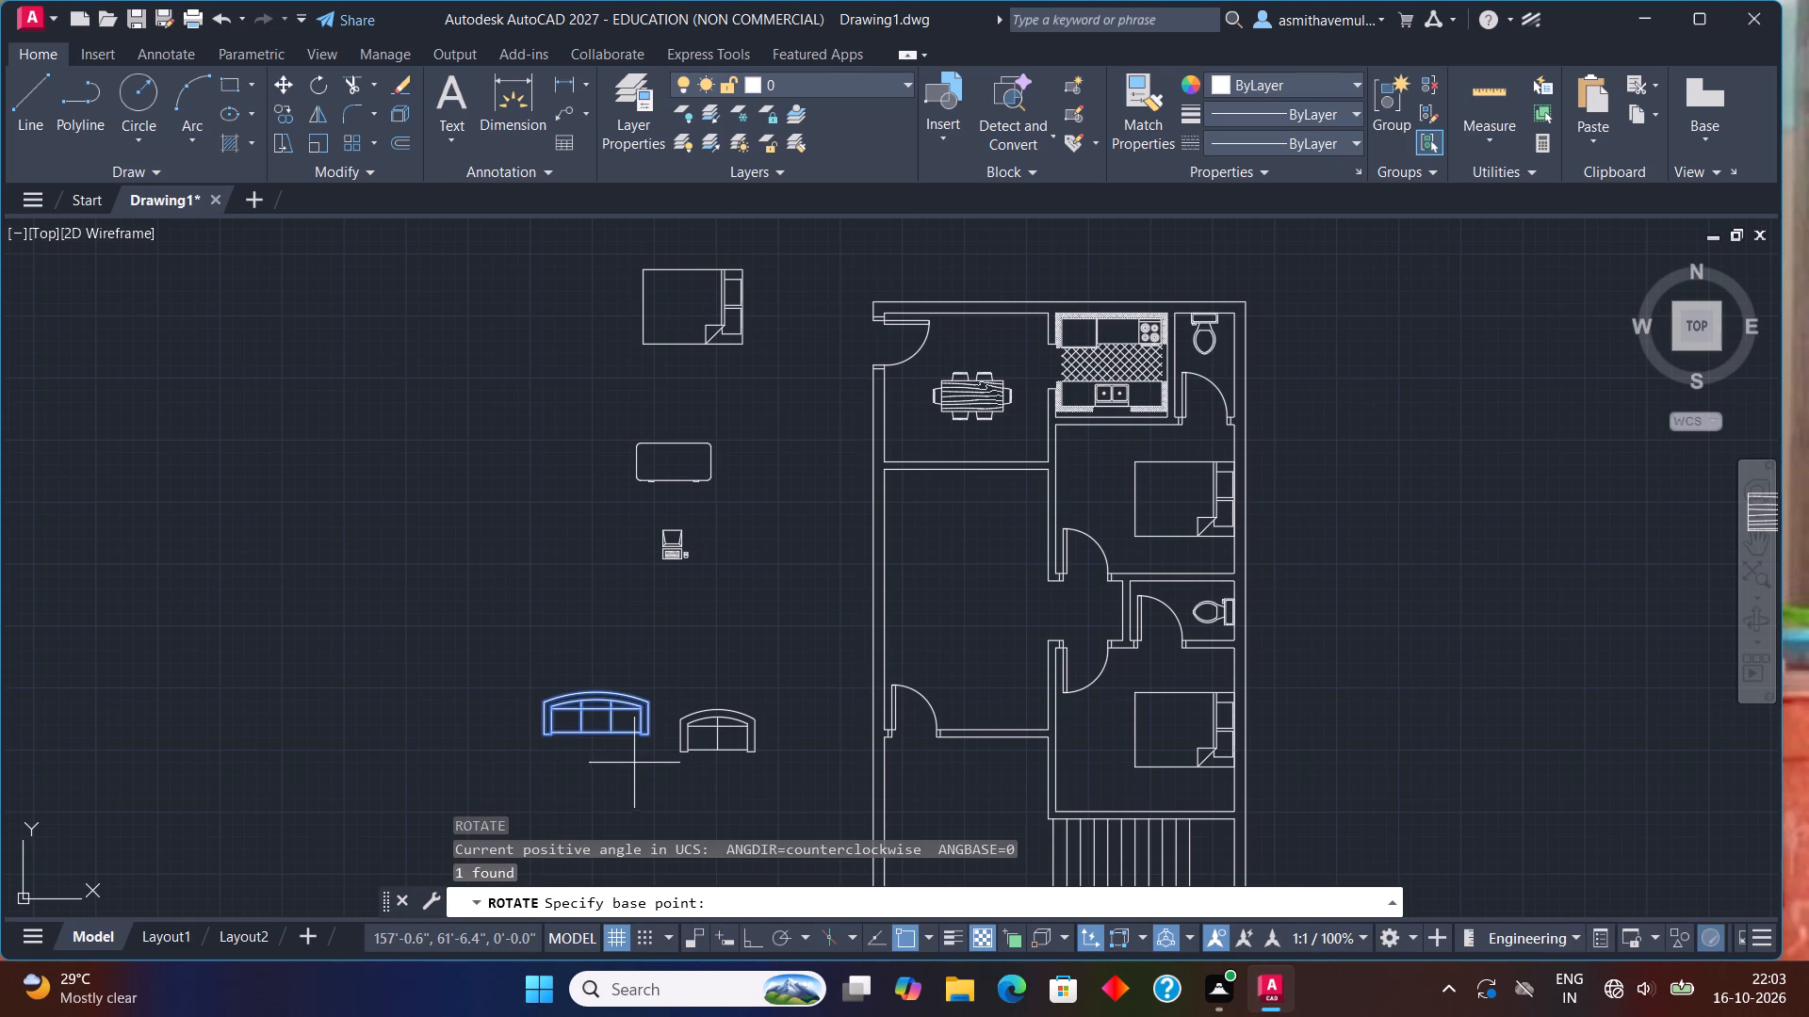
{"action": "left_click", "coordinate": [598, 688]}
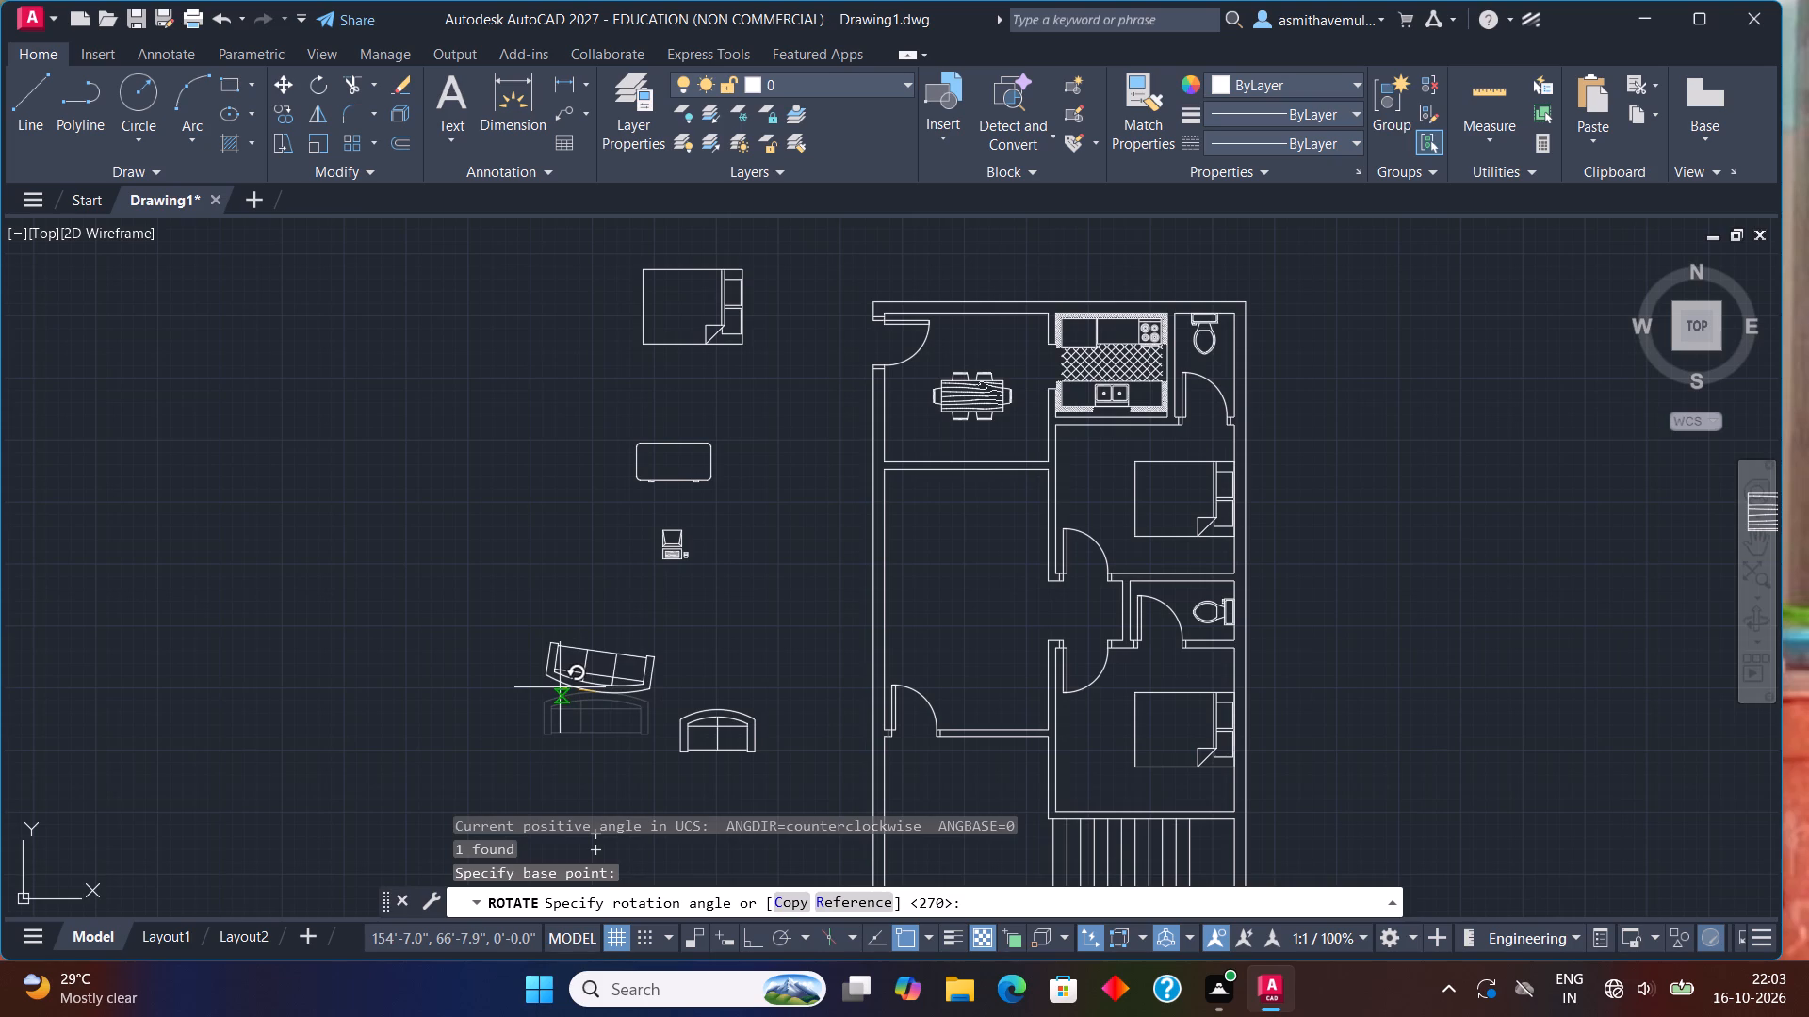
{"action": "key", "text": "F8"}
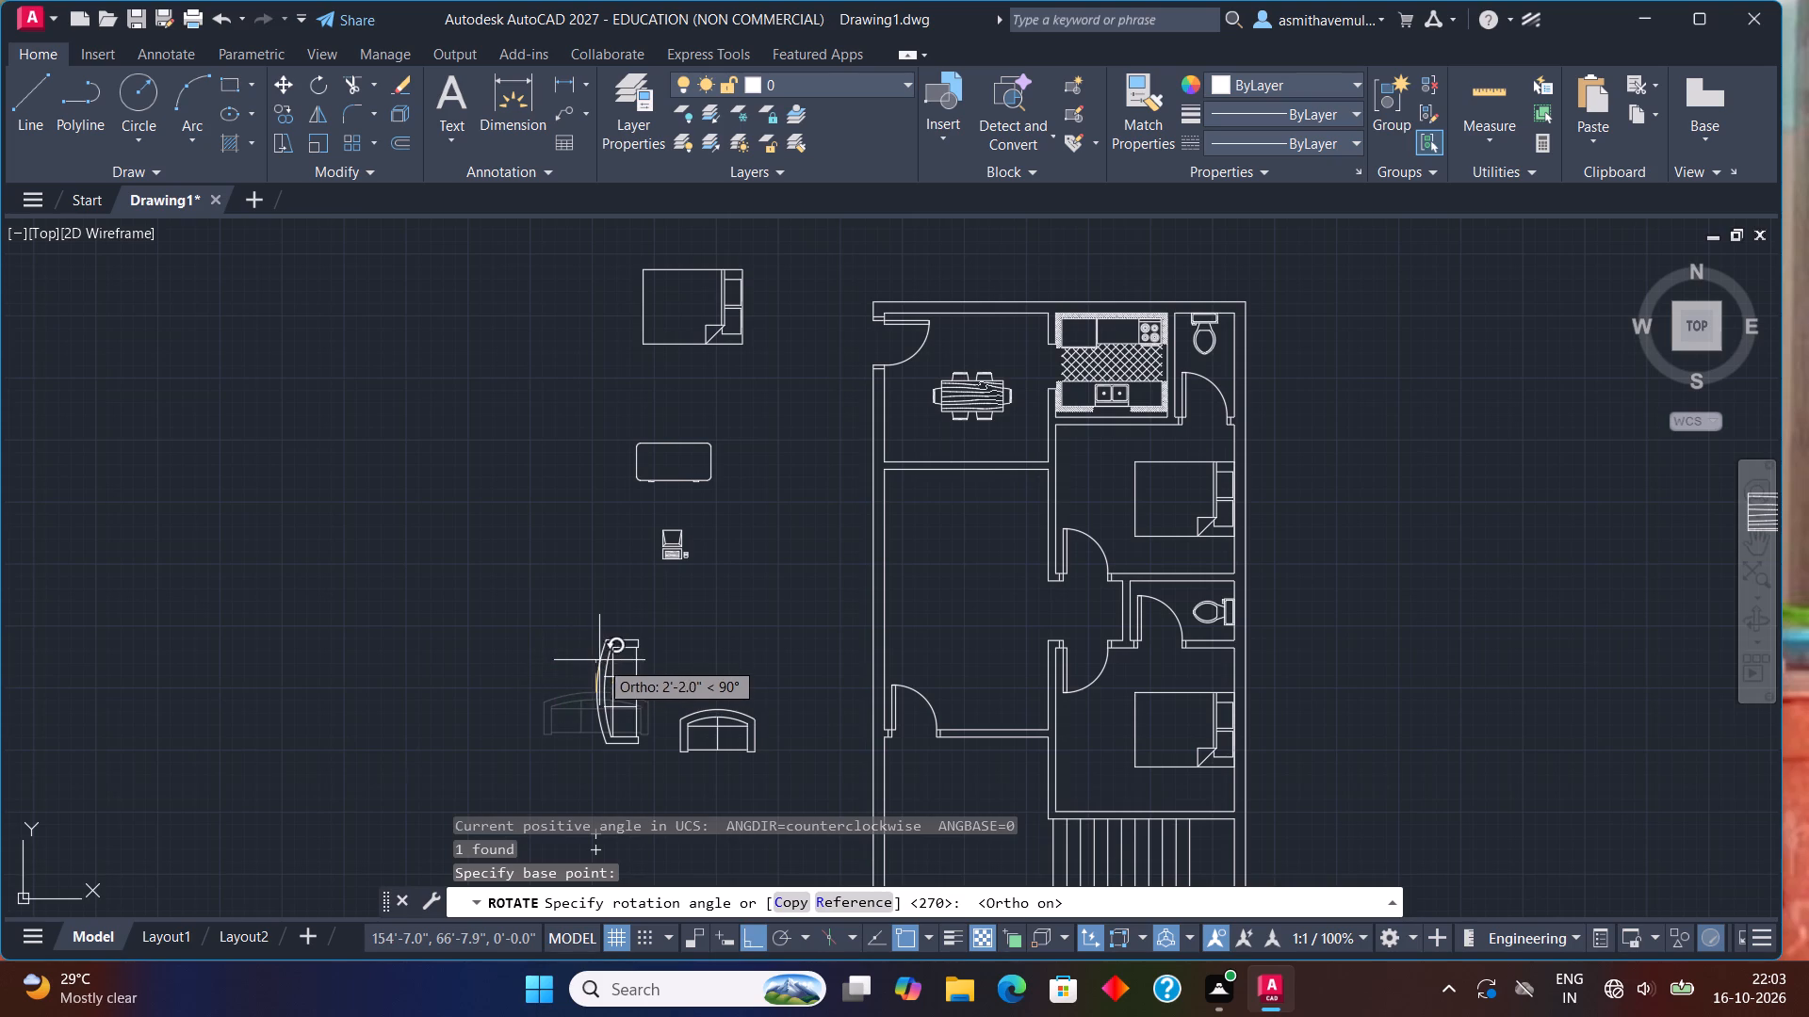
{"action": "left_click", "coordinate": [609, 664]}
Move the three-seat sofa by its back midpoint onto the inner west wall face of the room south of the dining room, with Ortho off.
{"action": "left_click_drag", "start_coordinate": [649, 679], "coordinate": [630, 685]}
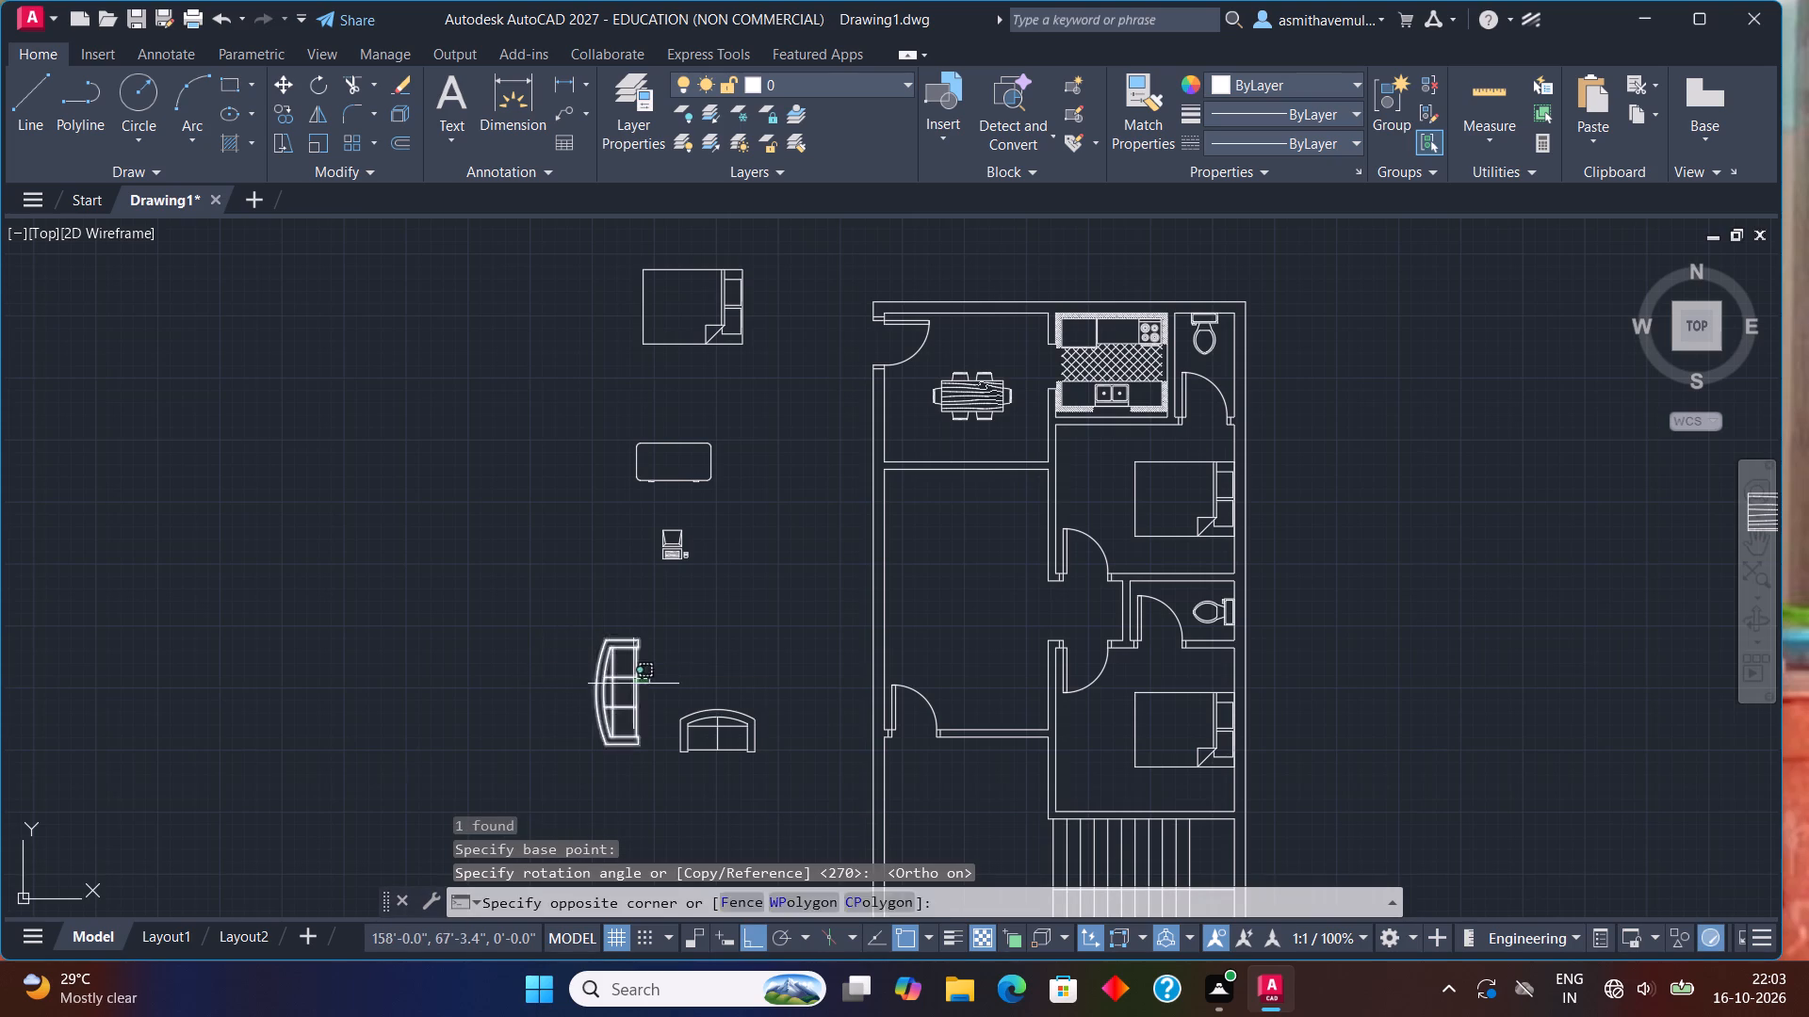
{"action": "left_click_drag", "start_coordinate": [630, 685], "coordinate": [550, 718]}
{"action": "key", "text": "F8"}
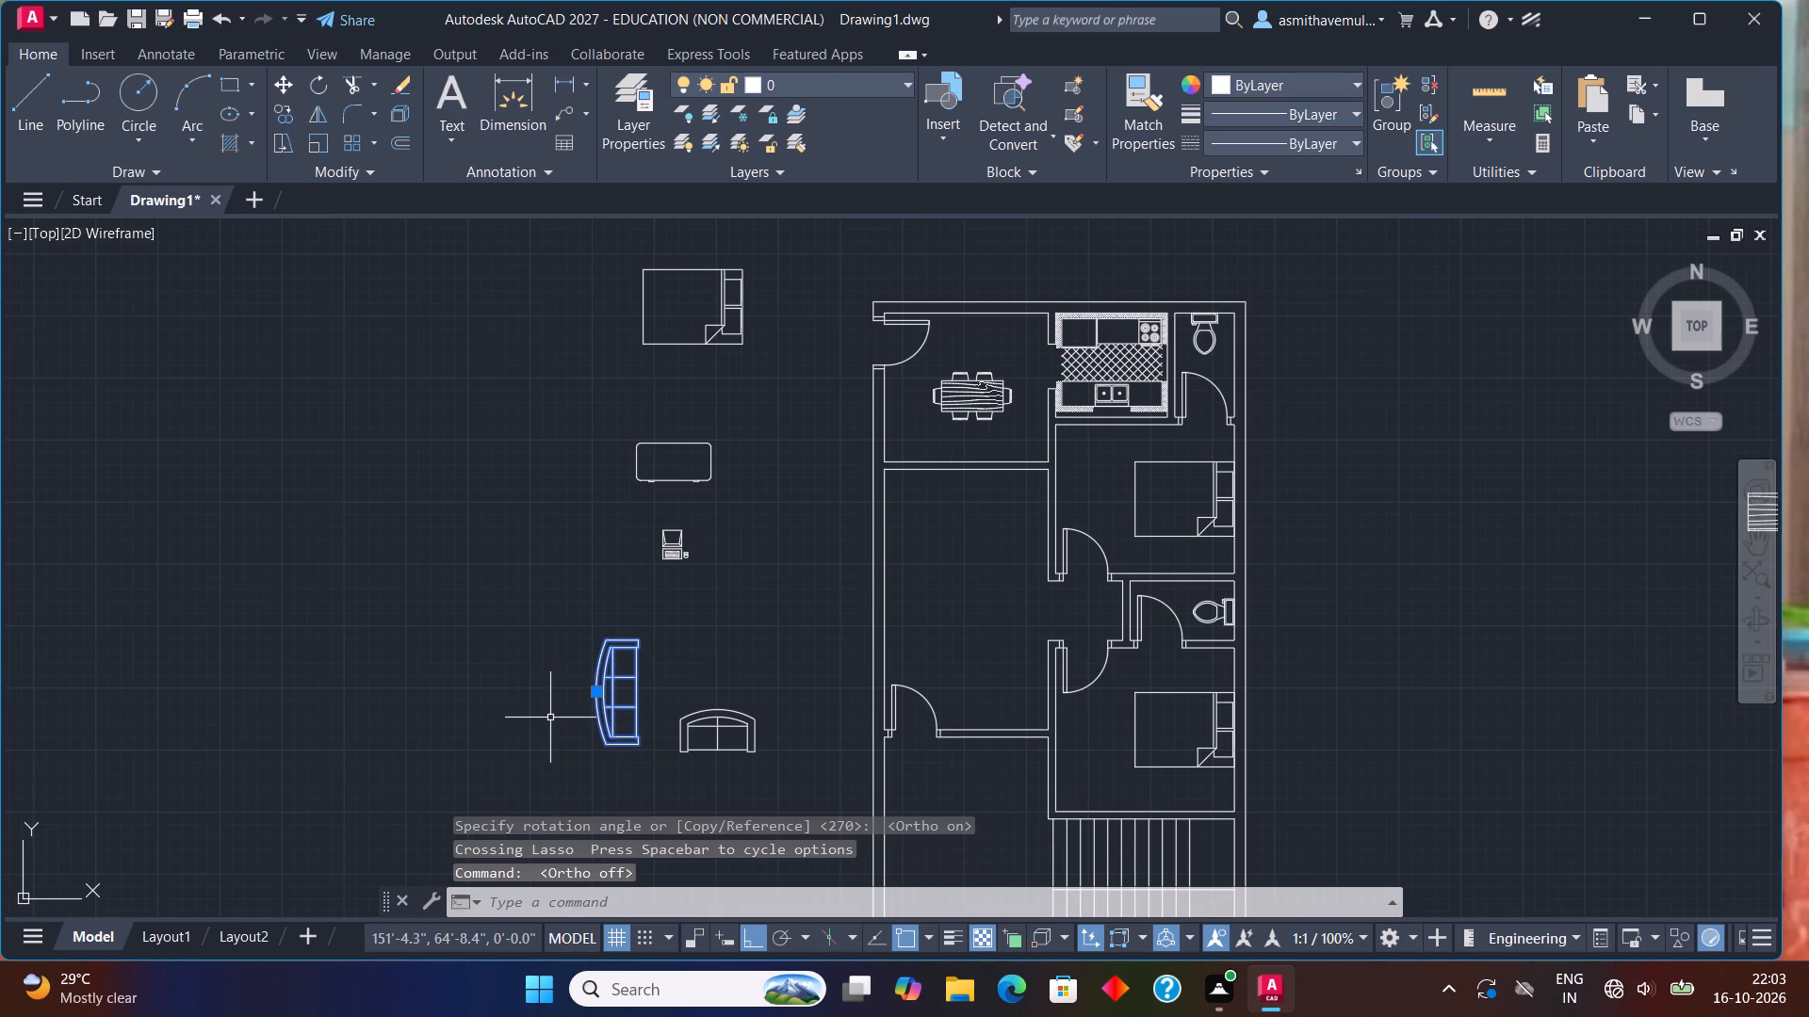
{"action": "key", "text": "m"}
{"action": "key", "text": "Return"}
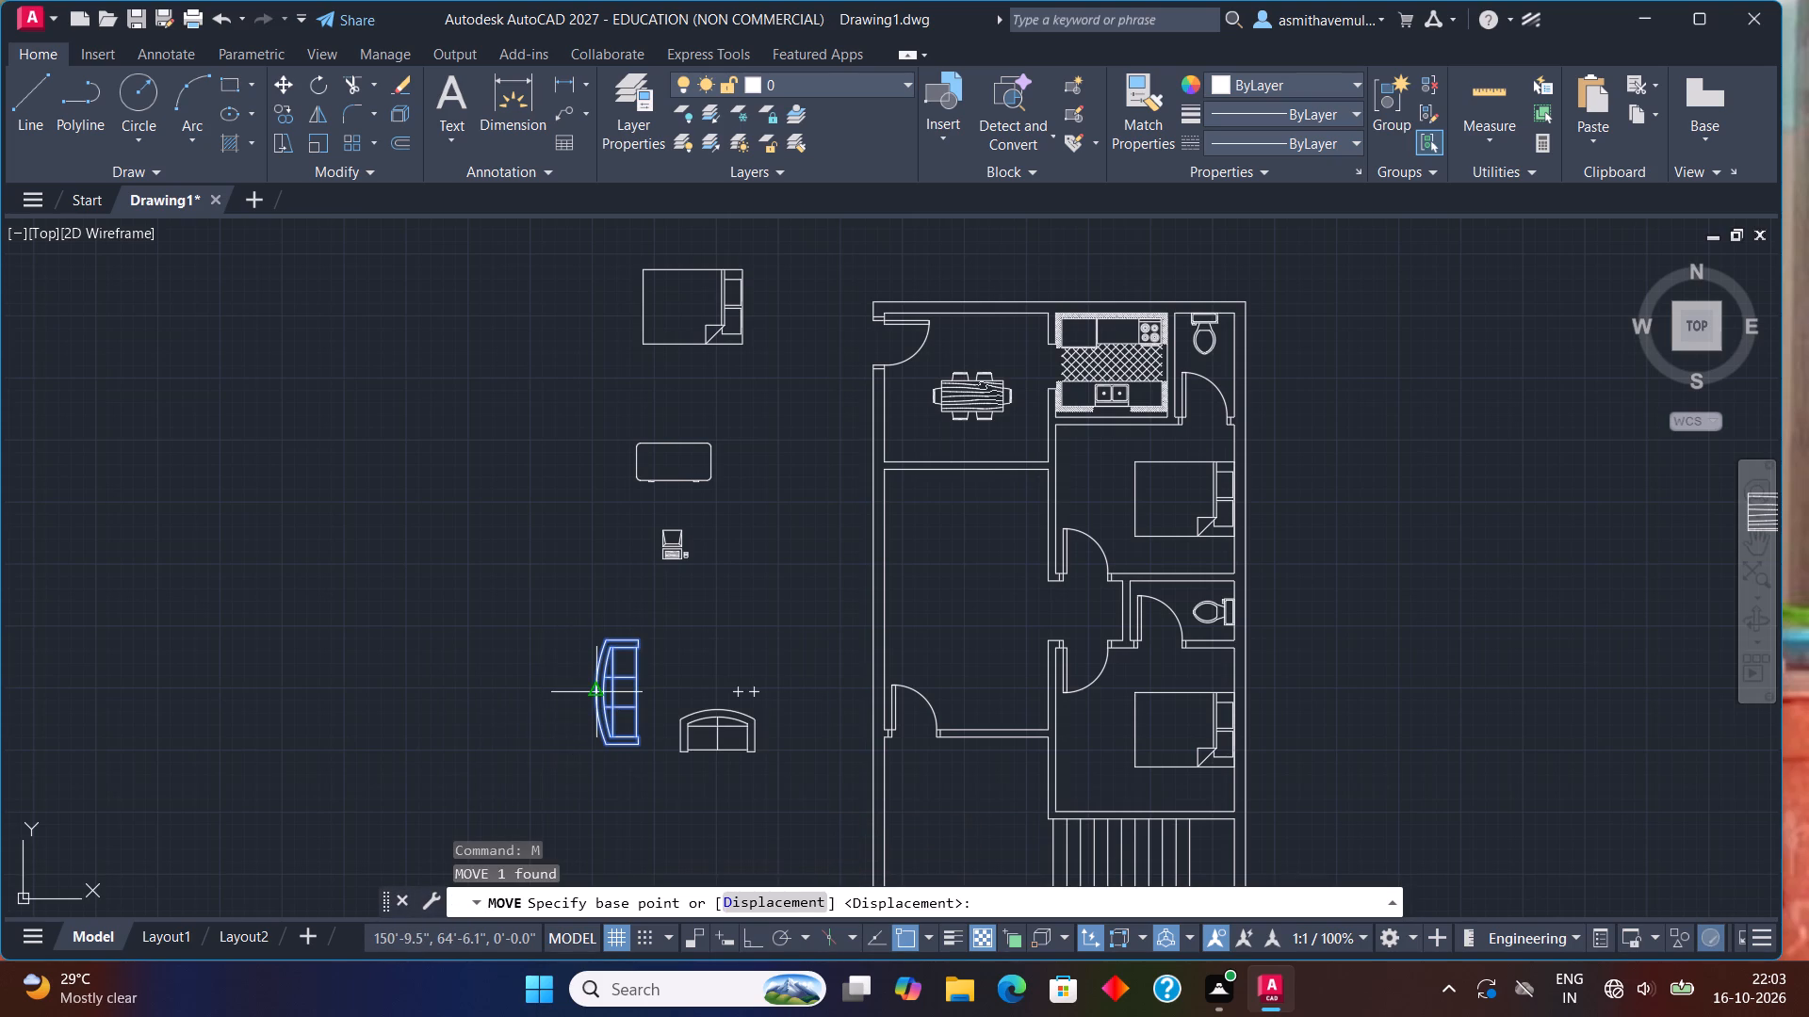
{"action": "left_click", "coordinate": [598, 692]}
{"action": "scroll", "coordinate": [890, 618], "scroll_direction": "up", "scroll_amount": 1}
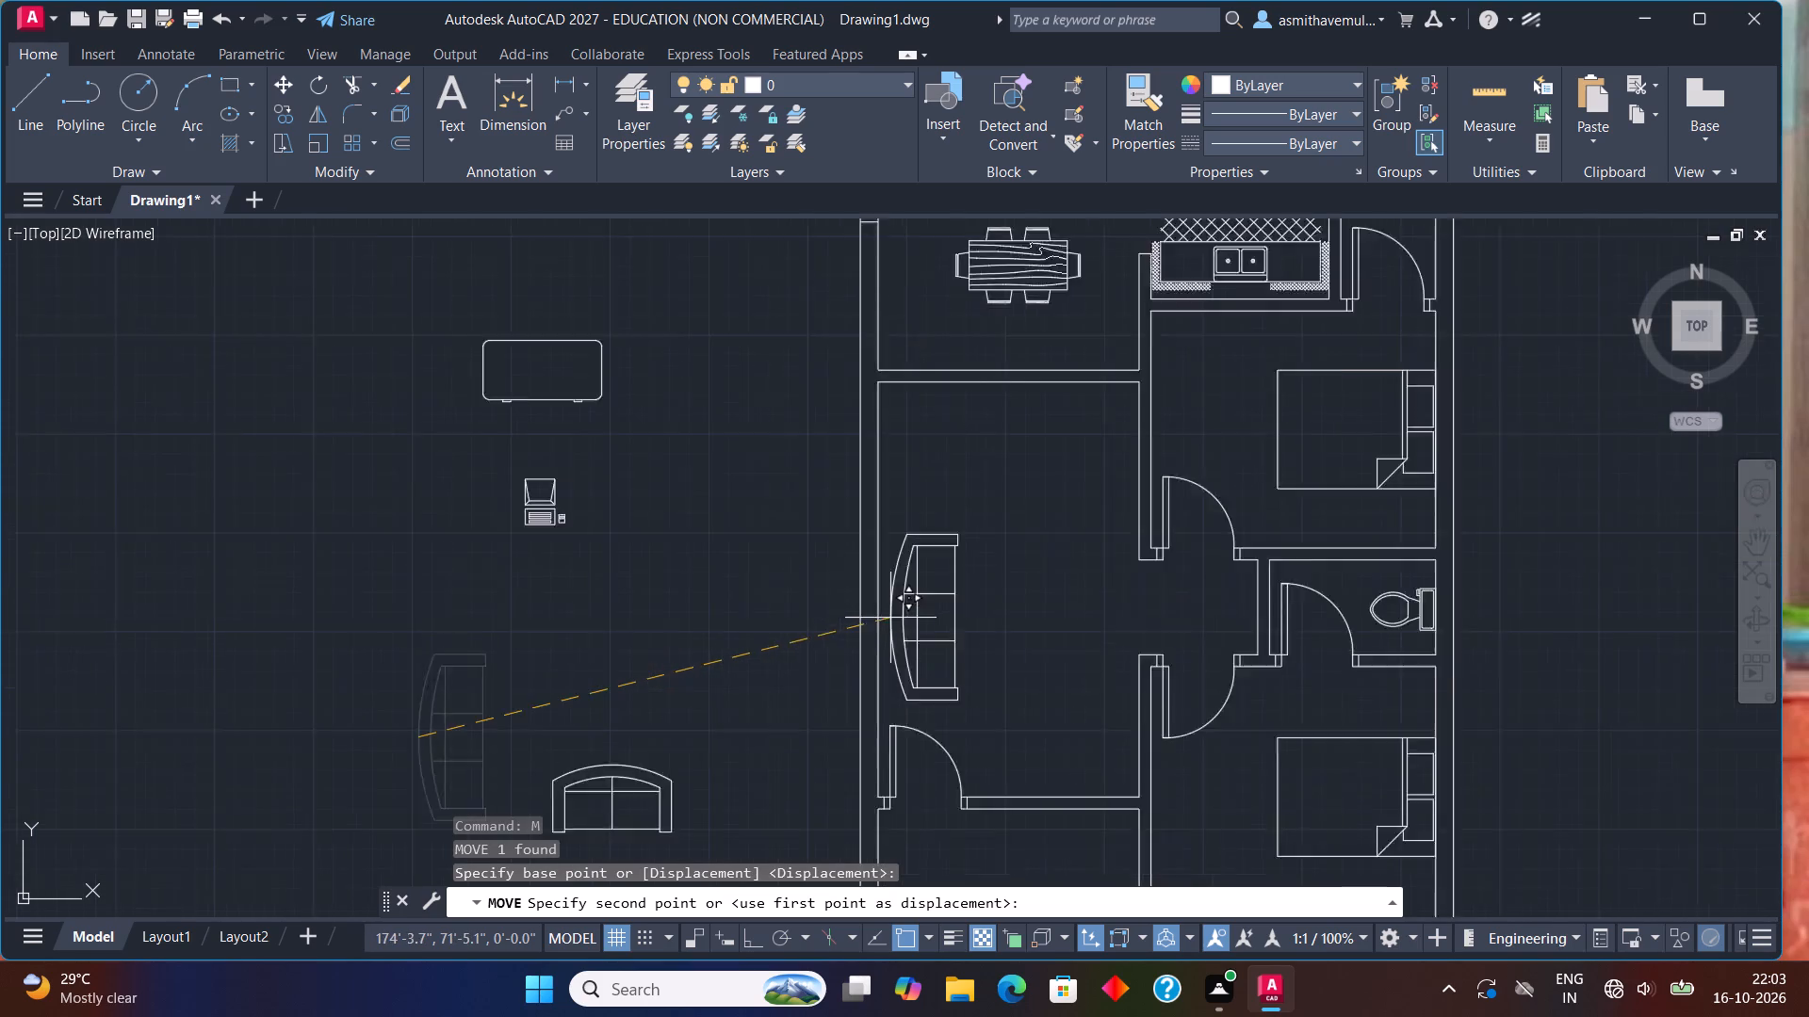
{"action": "scroll", "coordinate": [890, 618], "scroll_direction": "up", "scroll_amount": 2}
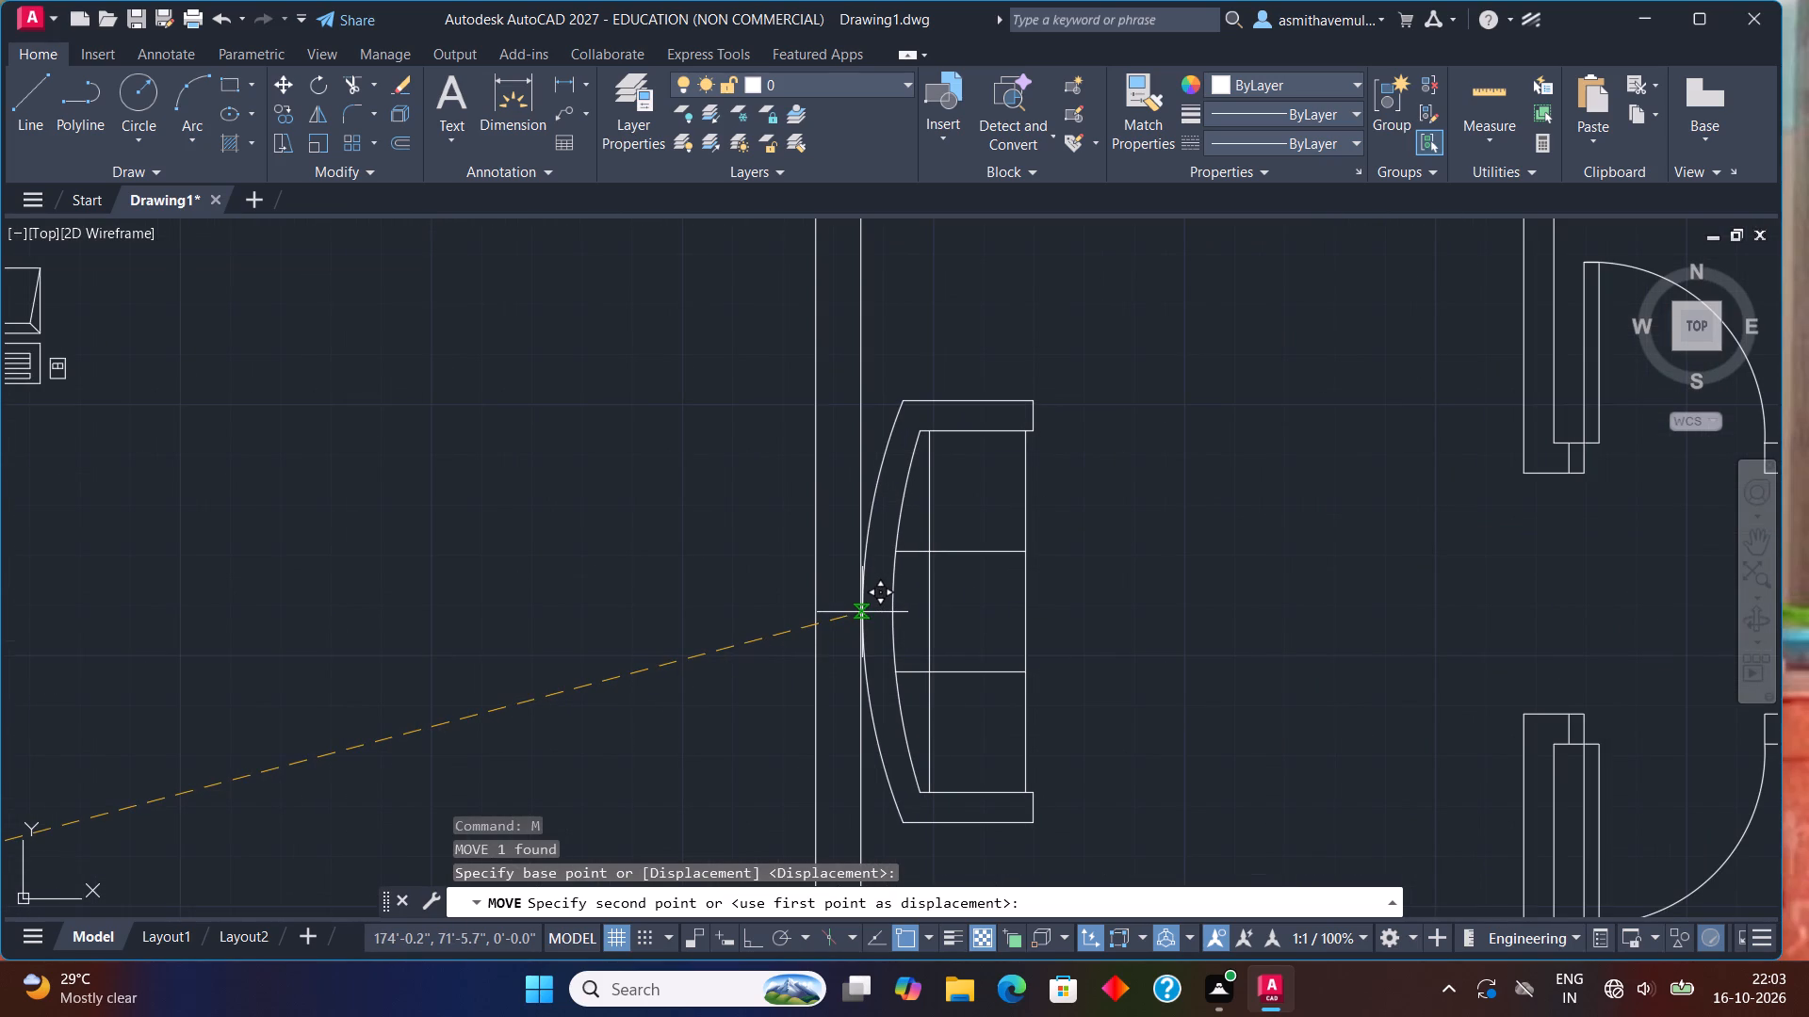
{"action": "left_click", "coordinate": [862, 612]}
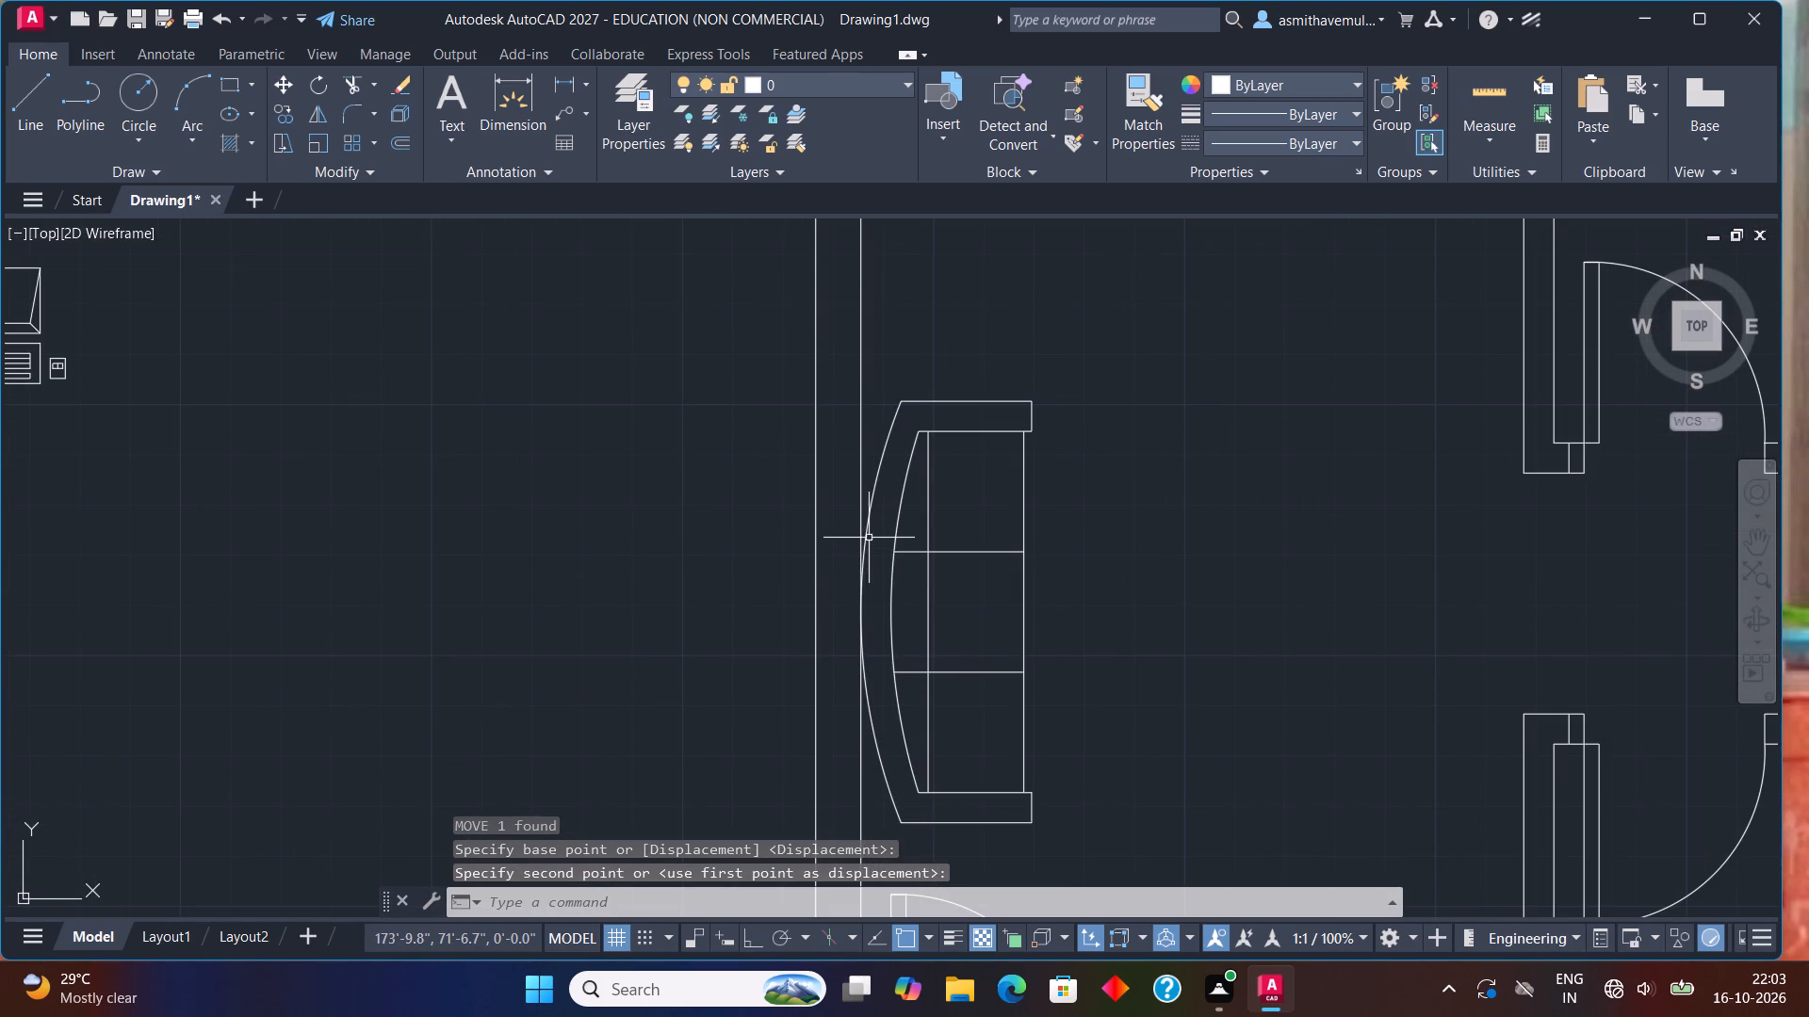
Scale the three-seat sofa down about its back midpoint on the west wall.
{"action": "left_click", "coordinate": [869, 535]}
{"action": "type", "text": "SCA"}
{"action": "key", "text": "l"}
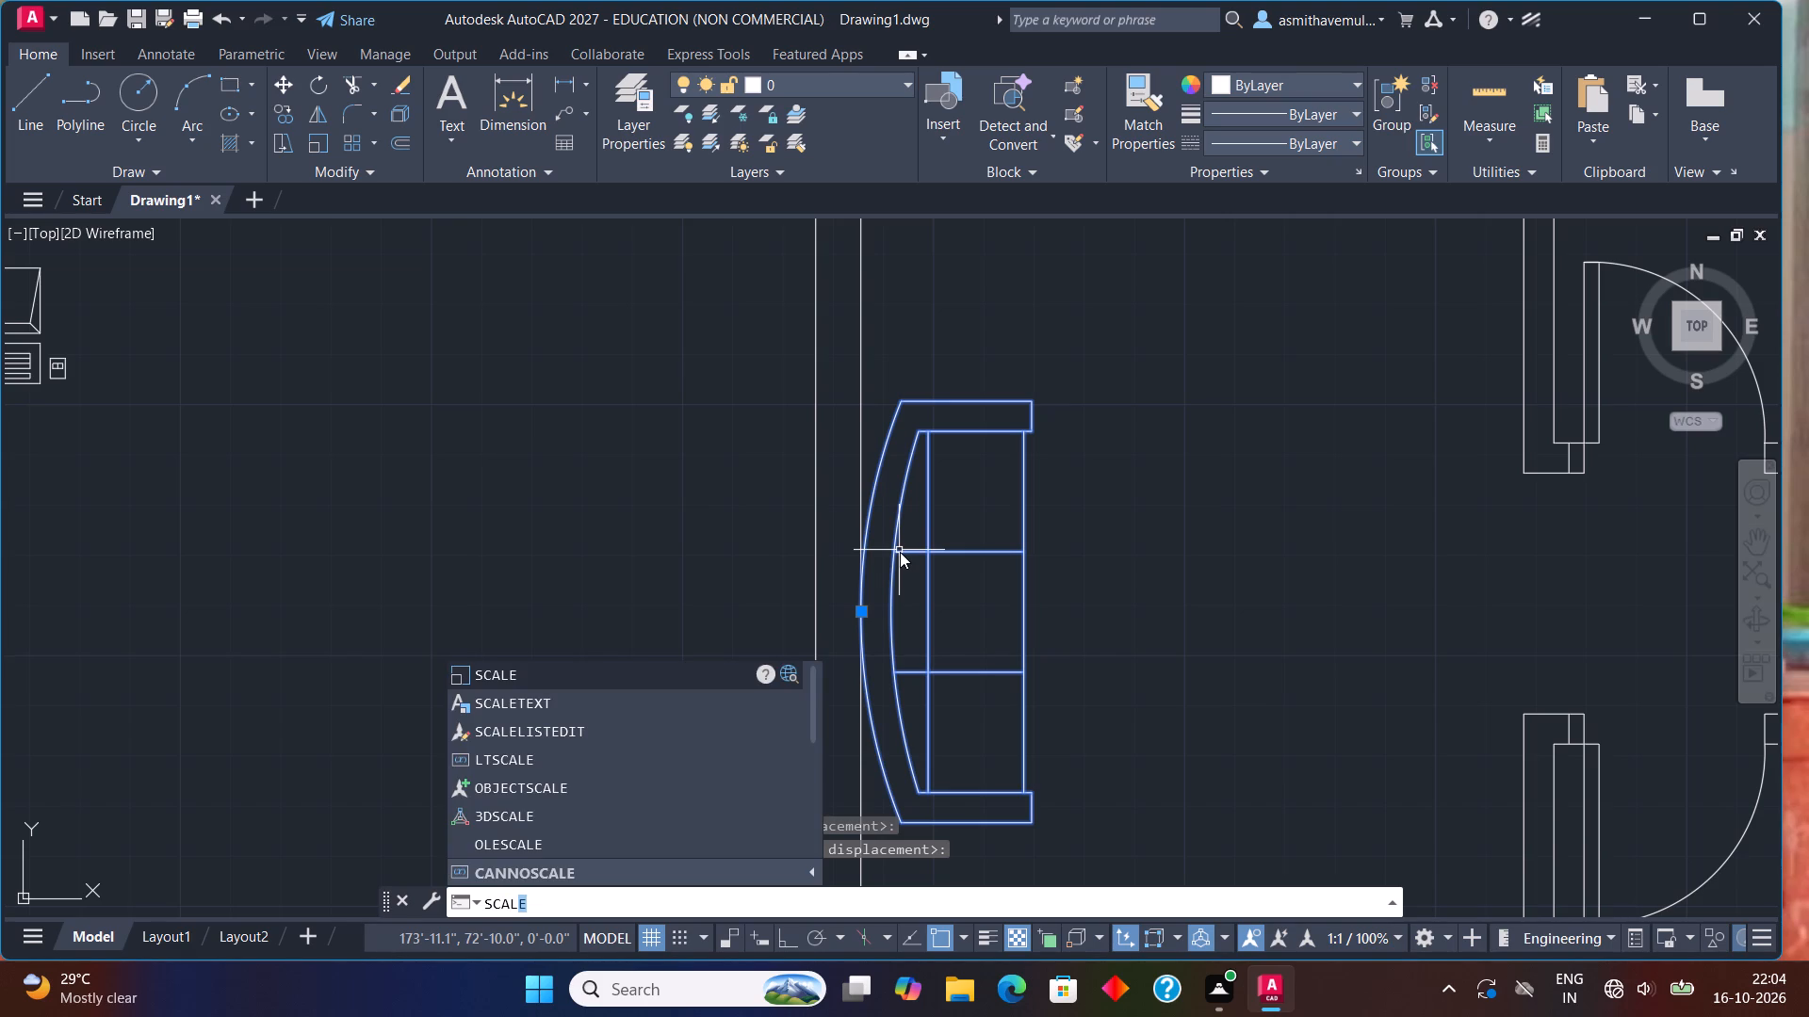
{"action": "key", "text": "Return"}
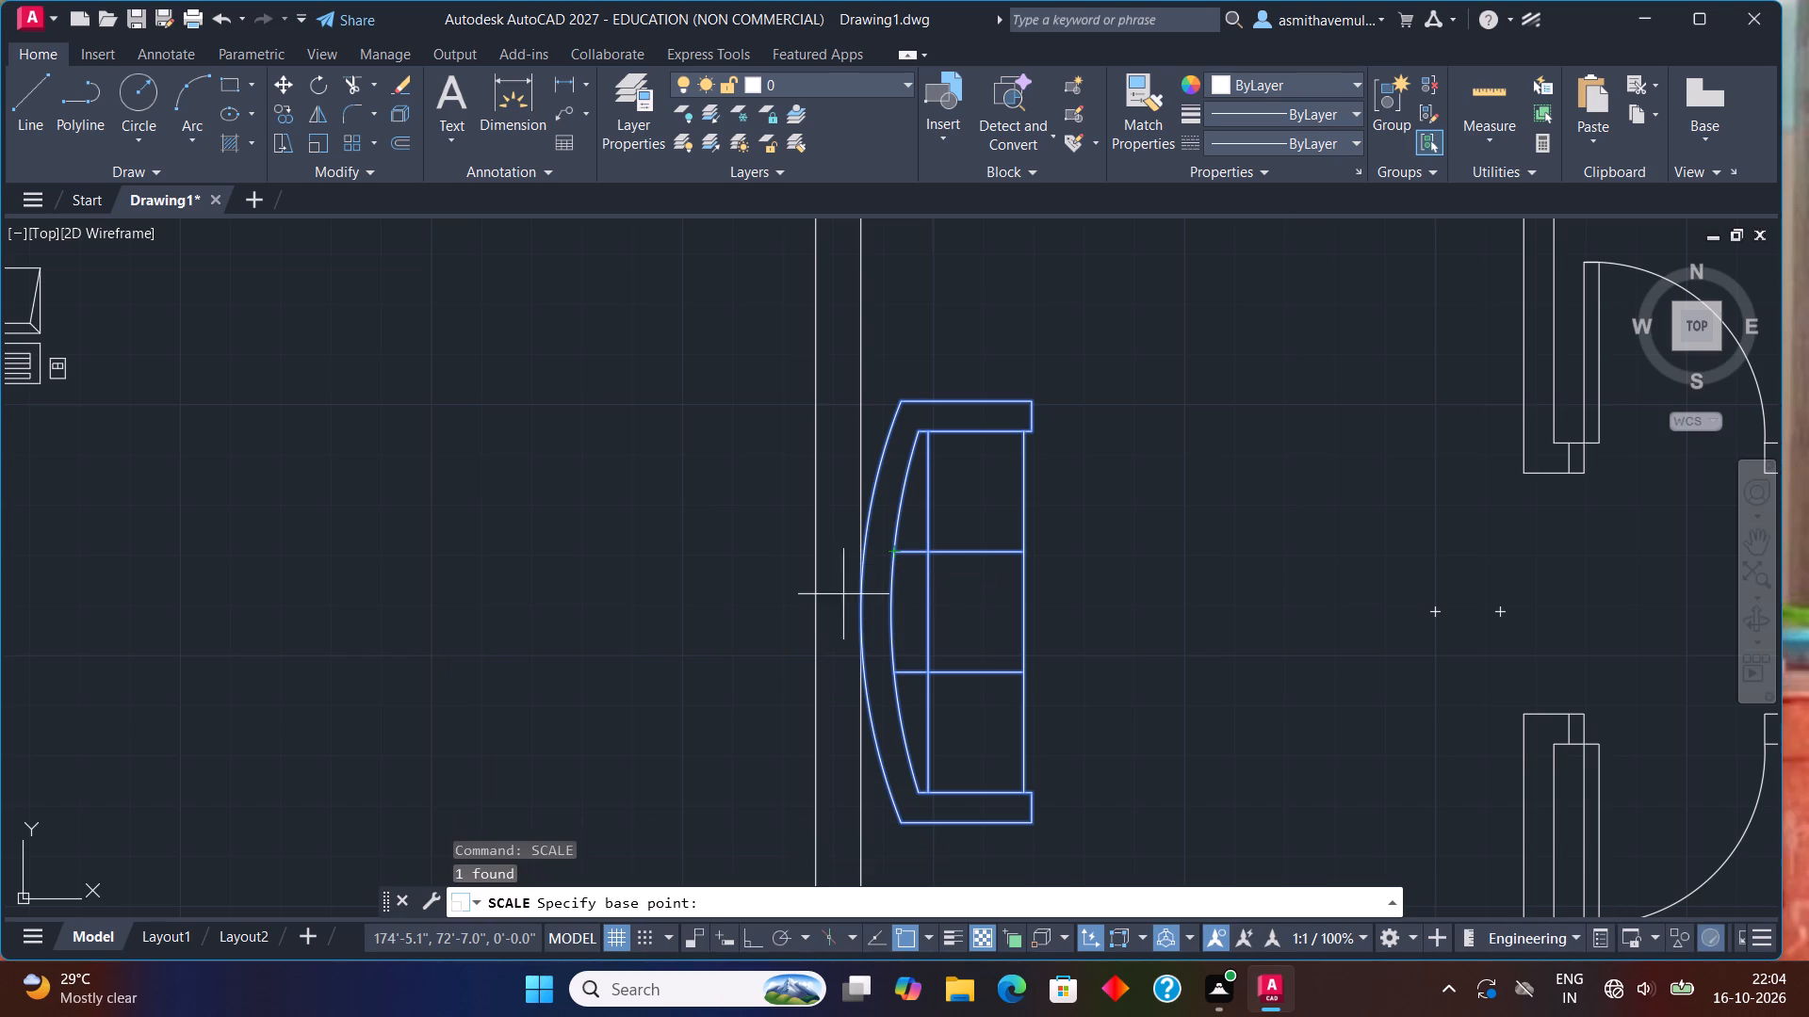
{"action": "left_click", "coordinate": [864, 612]}
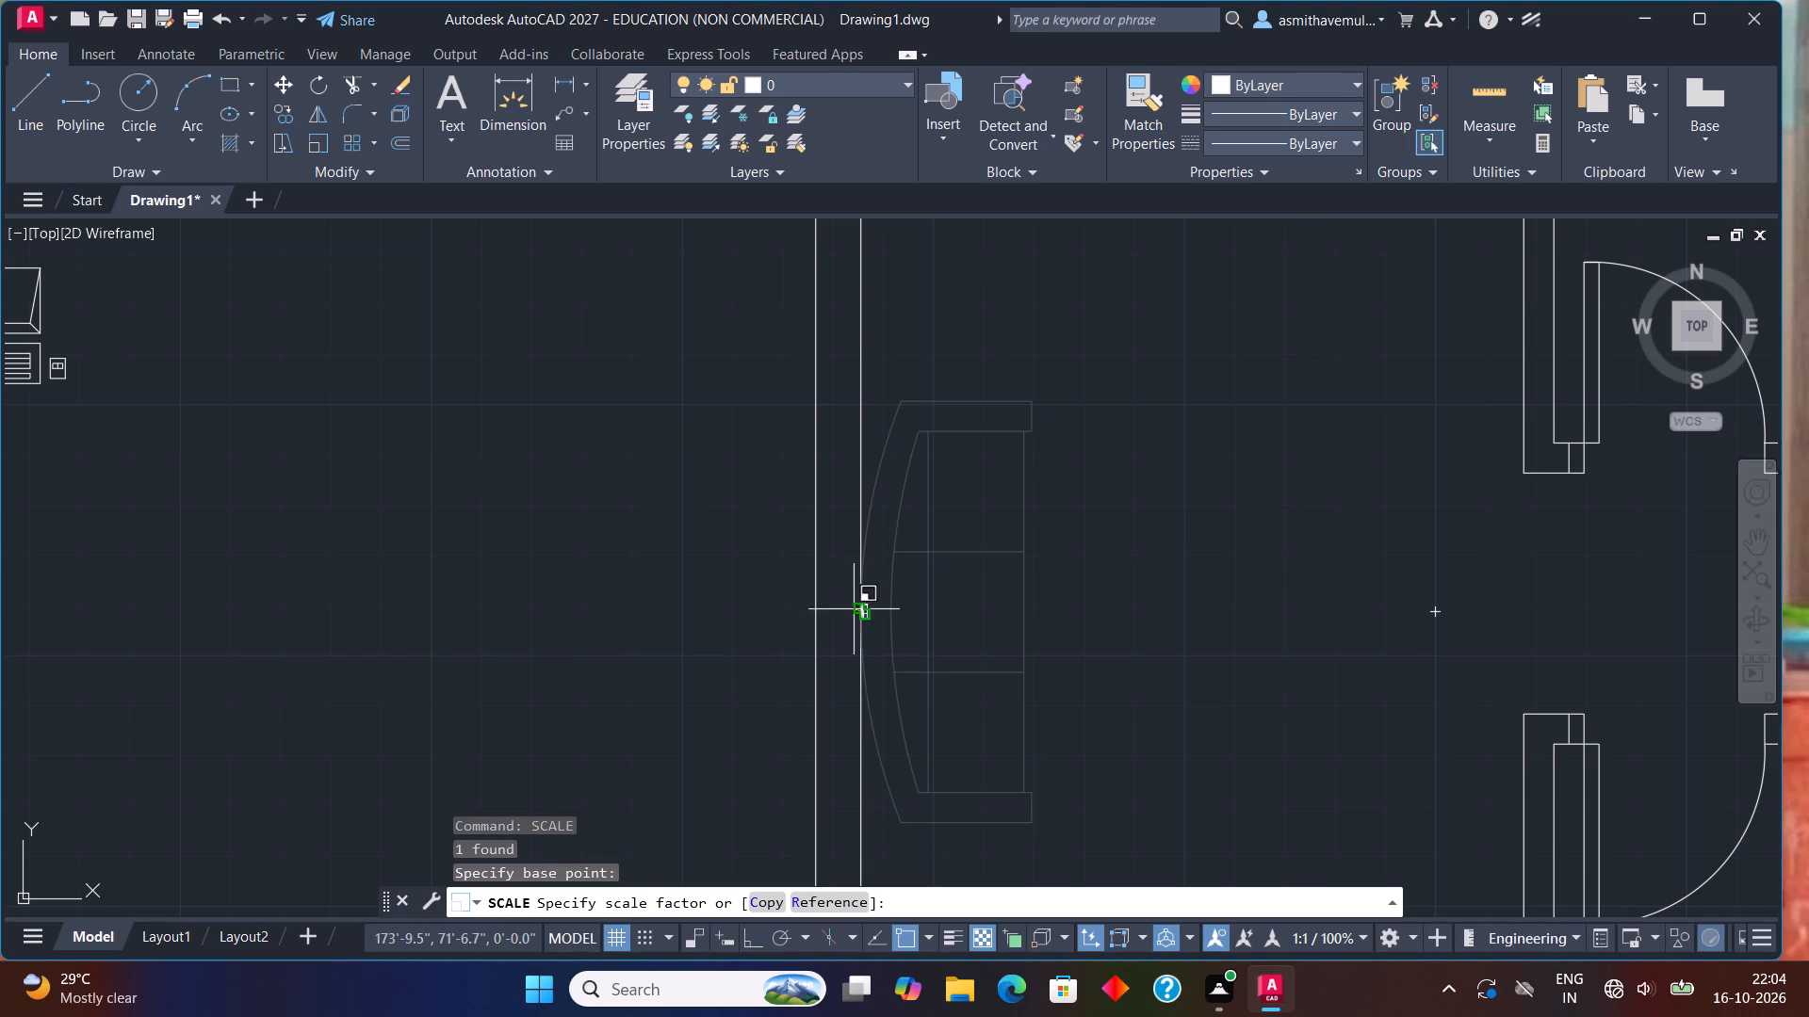
{"action": "left_click", "coordinate": [731, 609]}
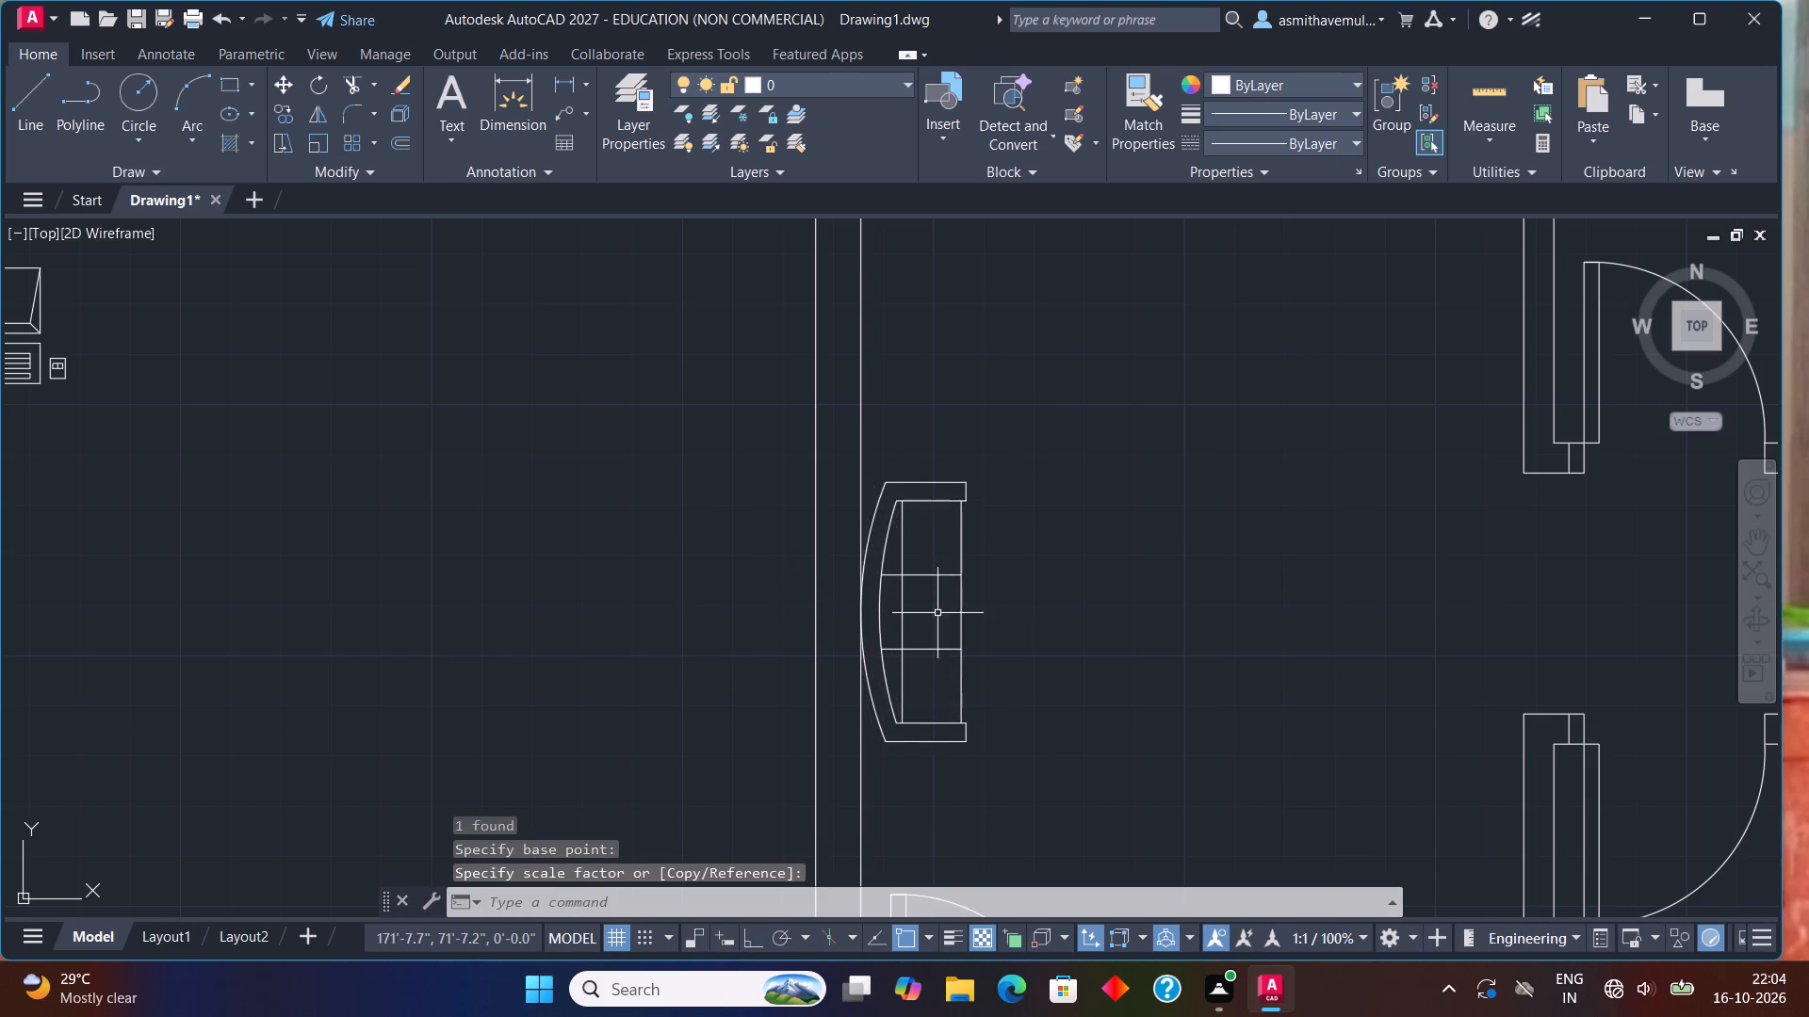
Rotate the two-seat sofa outside the plan about the middle of its curved back, with Ortho on.
{"action": "scroll", "coordinate": [939, 613], "scroll_direction": "down", "scroll_amount": 2}
{"action": "middle_click_drag", "start_coordinate": [1020, 655], "coordinate": [1019, 559]}
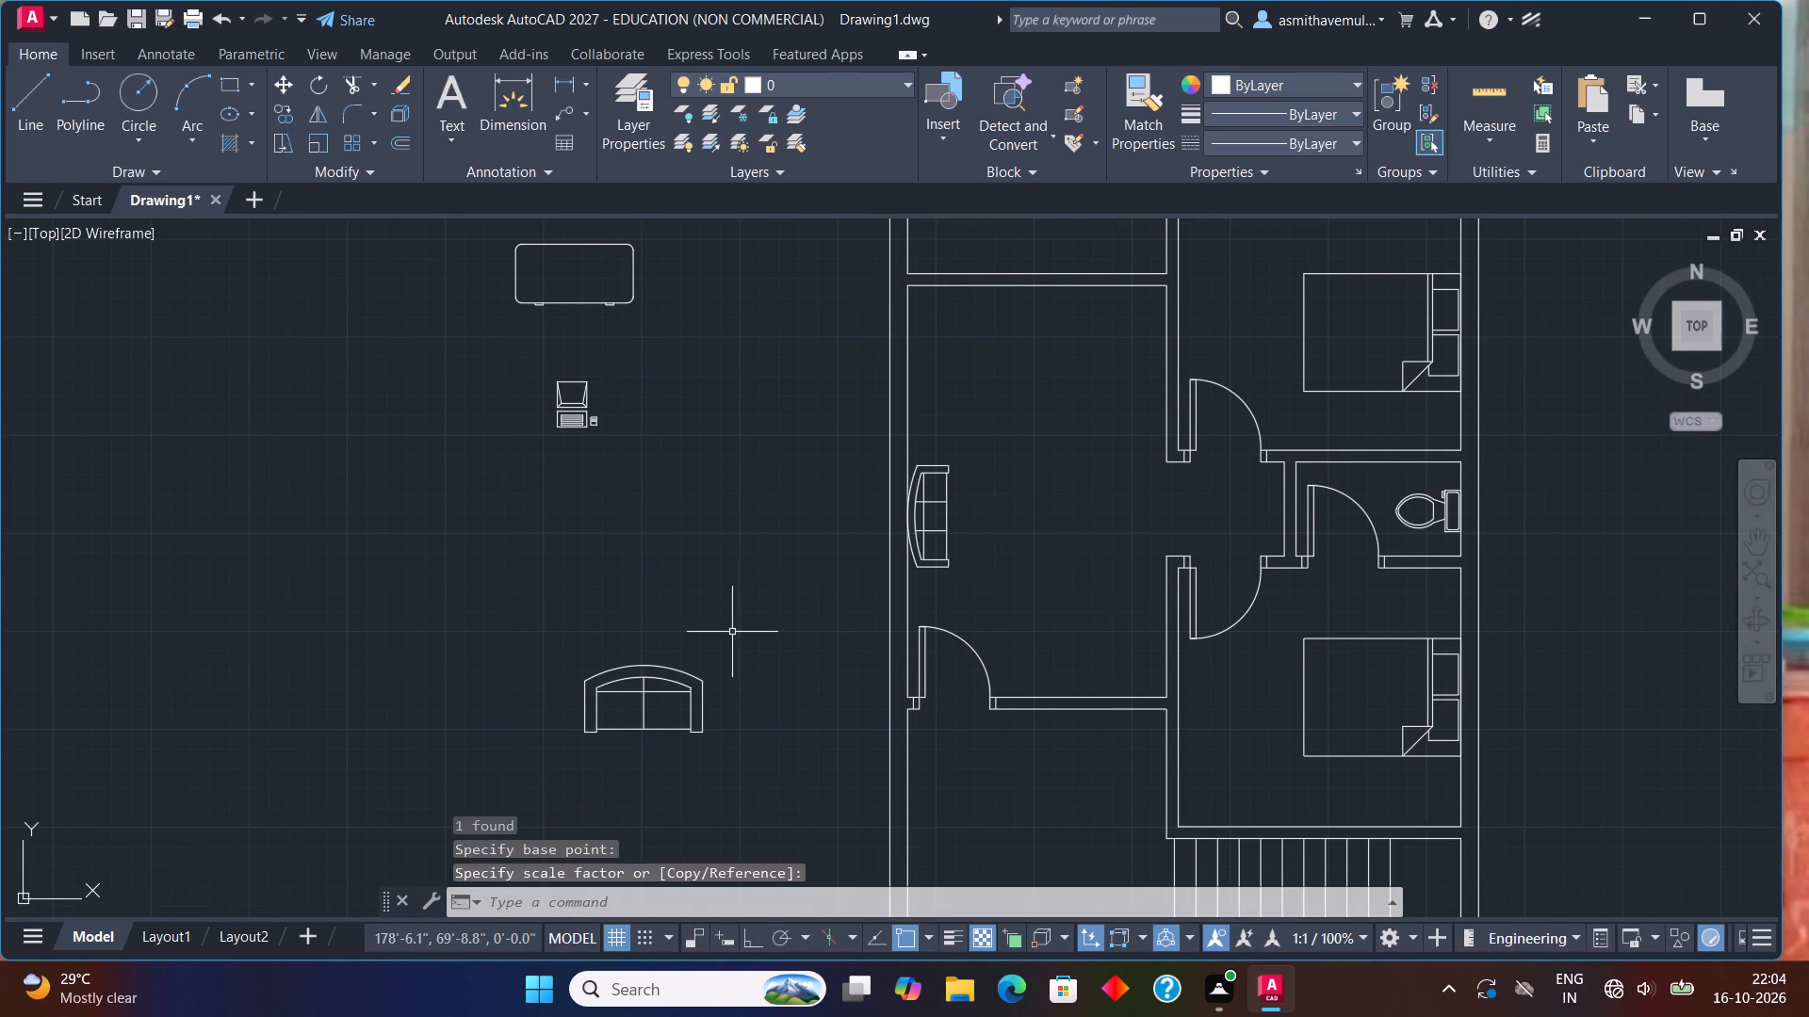
{"action": "left_click_drag", "start_coordinate": [721, 637], "coordinate": [635, 762]}
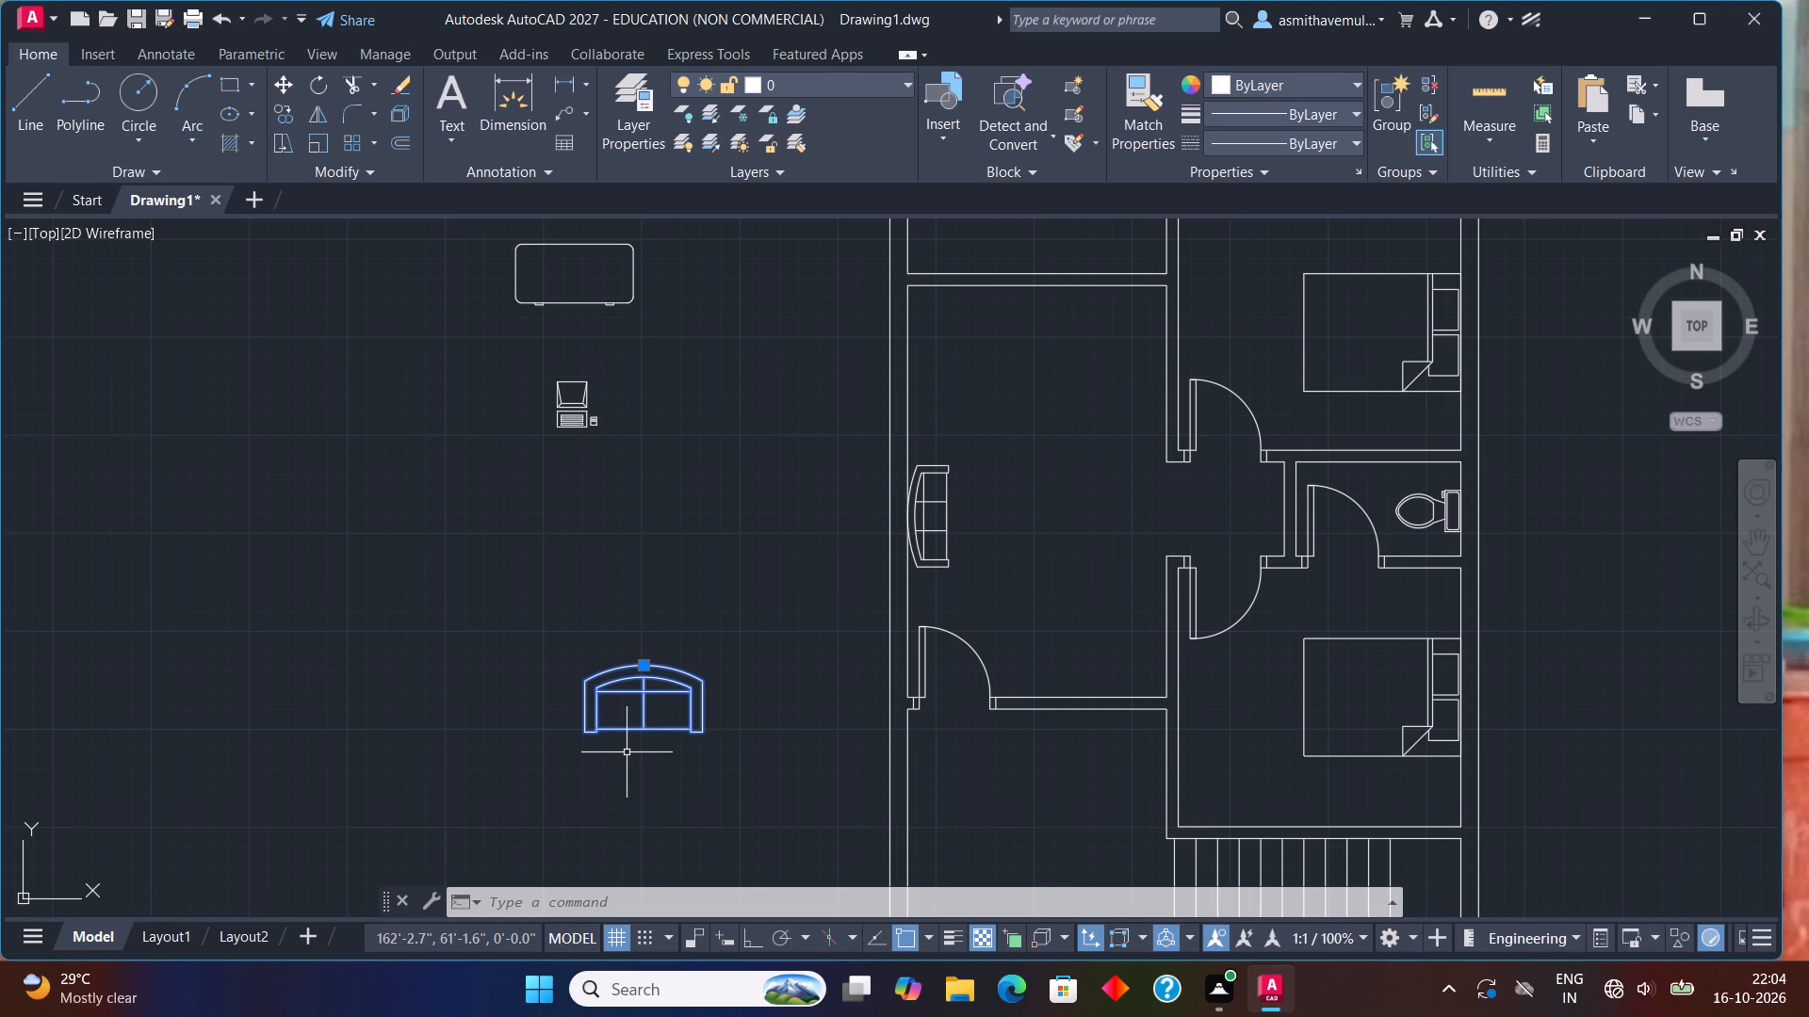
{"action": "type", "text": "RO"}
{"action": "key", "text": "Return"}
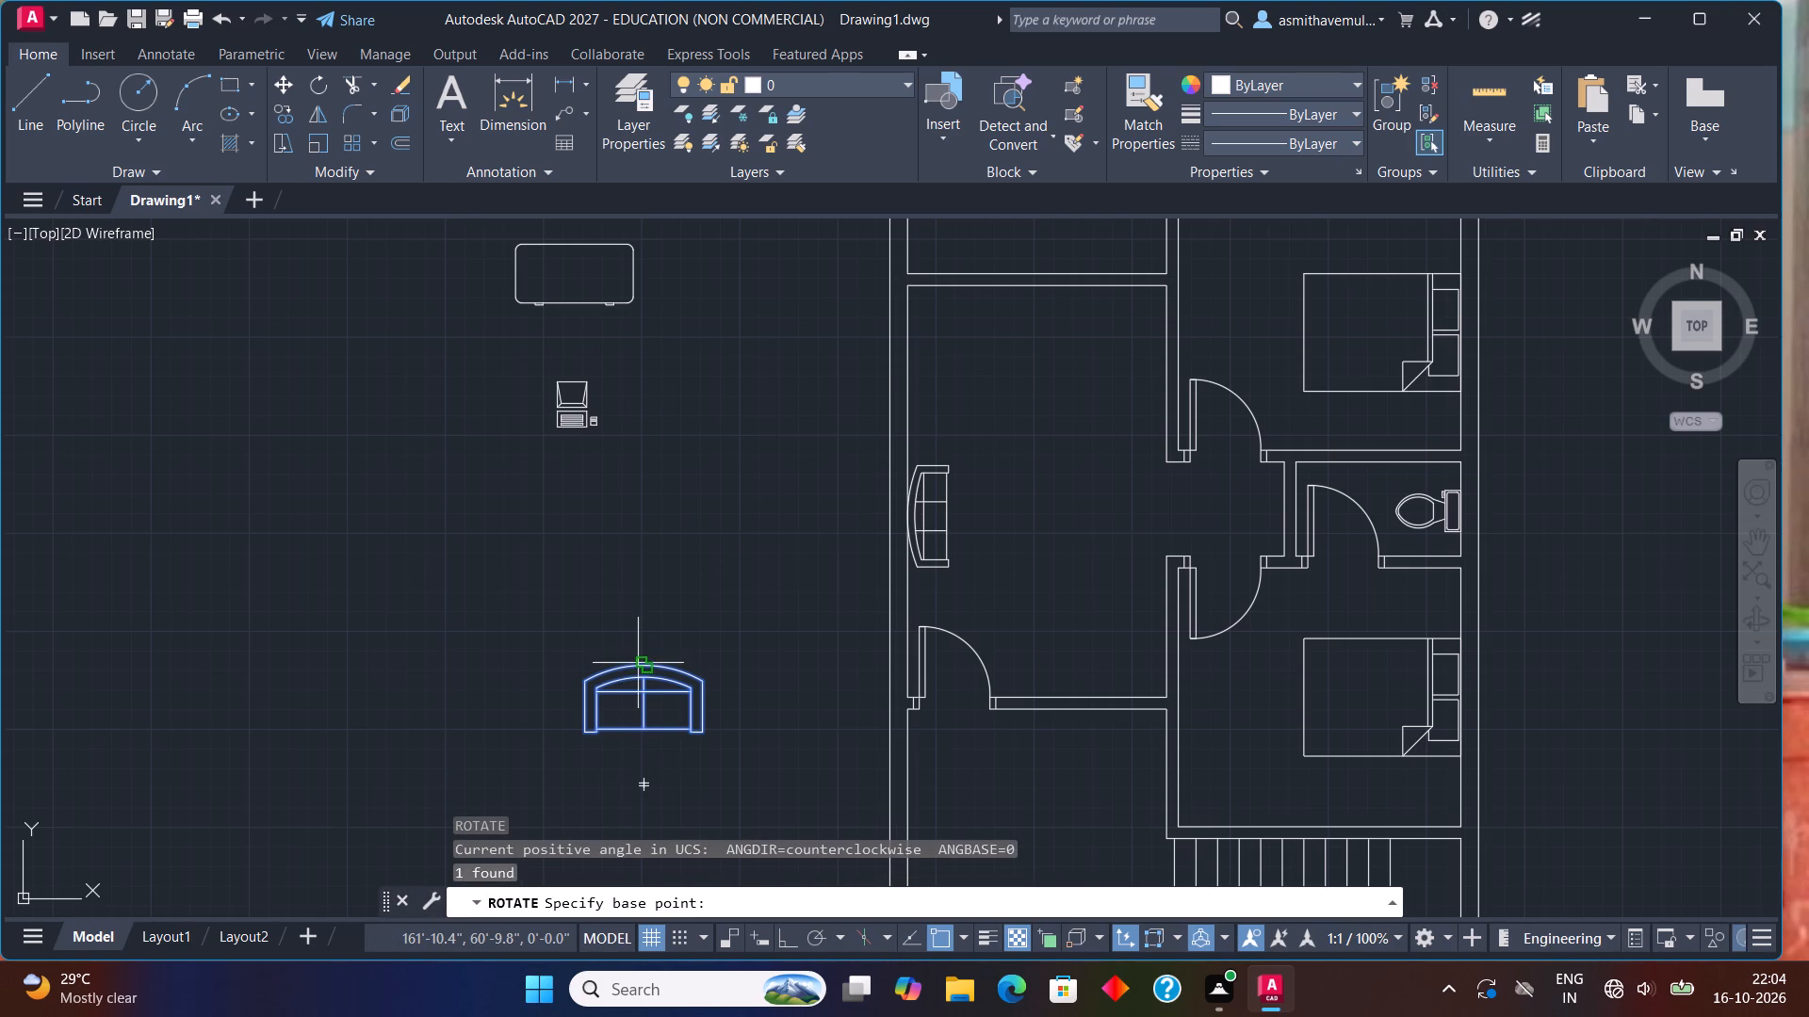
{"action": "left_click", "coordinate": [638, 666]}
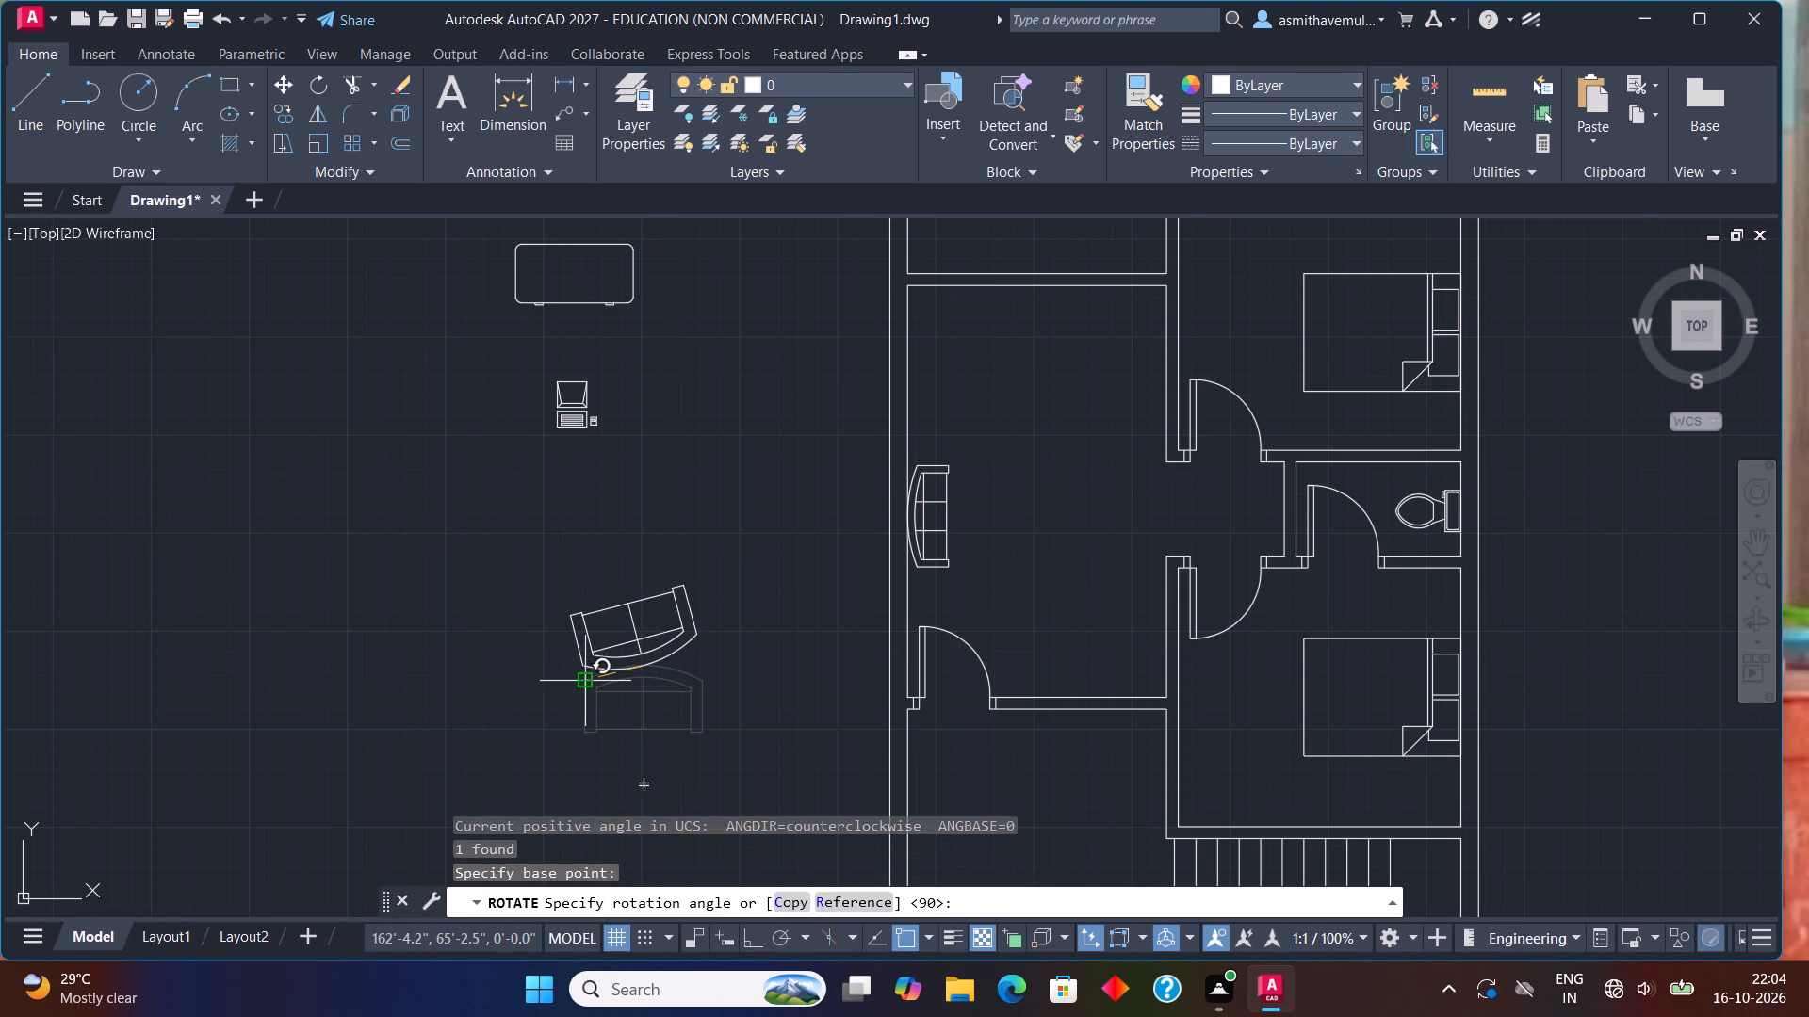
{"action": "key", "text": "F8"}
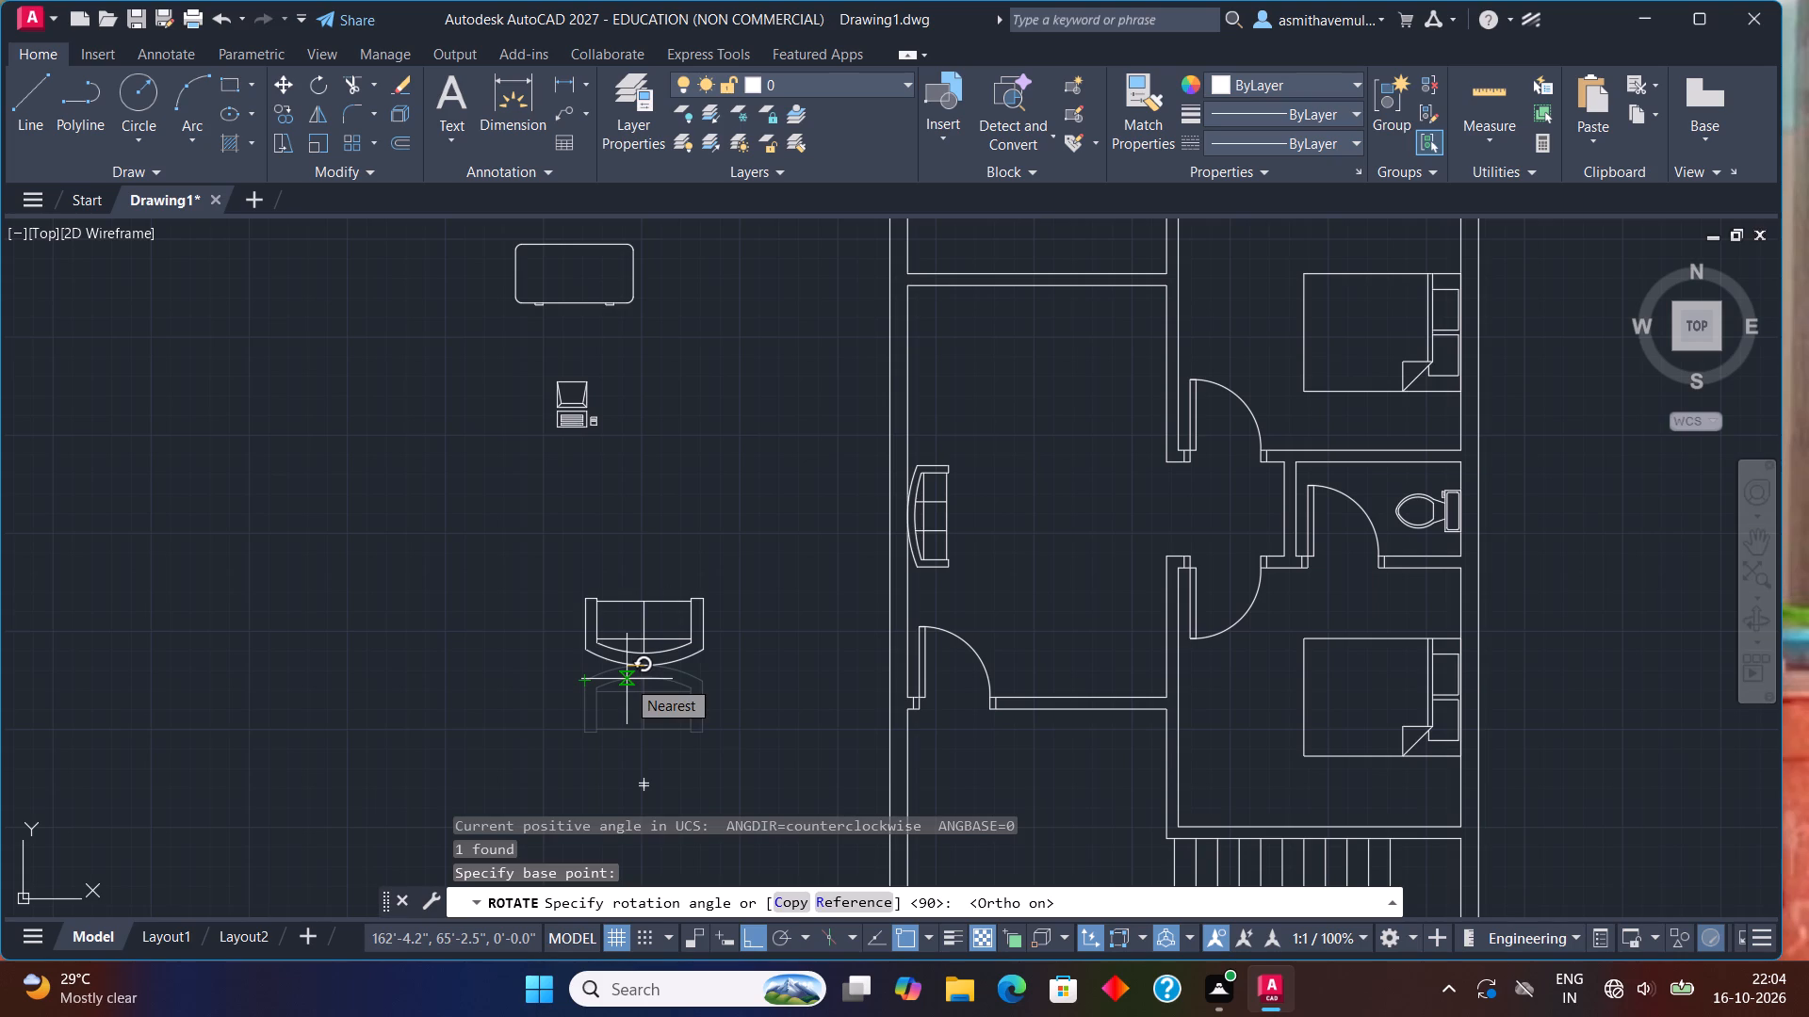
{"action": "left_click", "coordinate": [627, 679]}
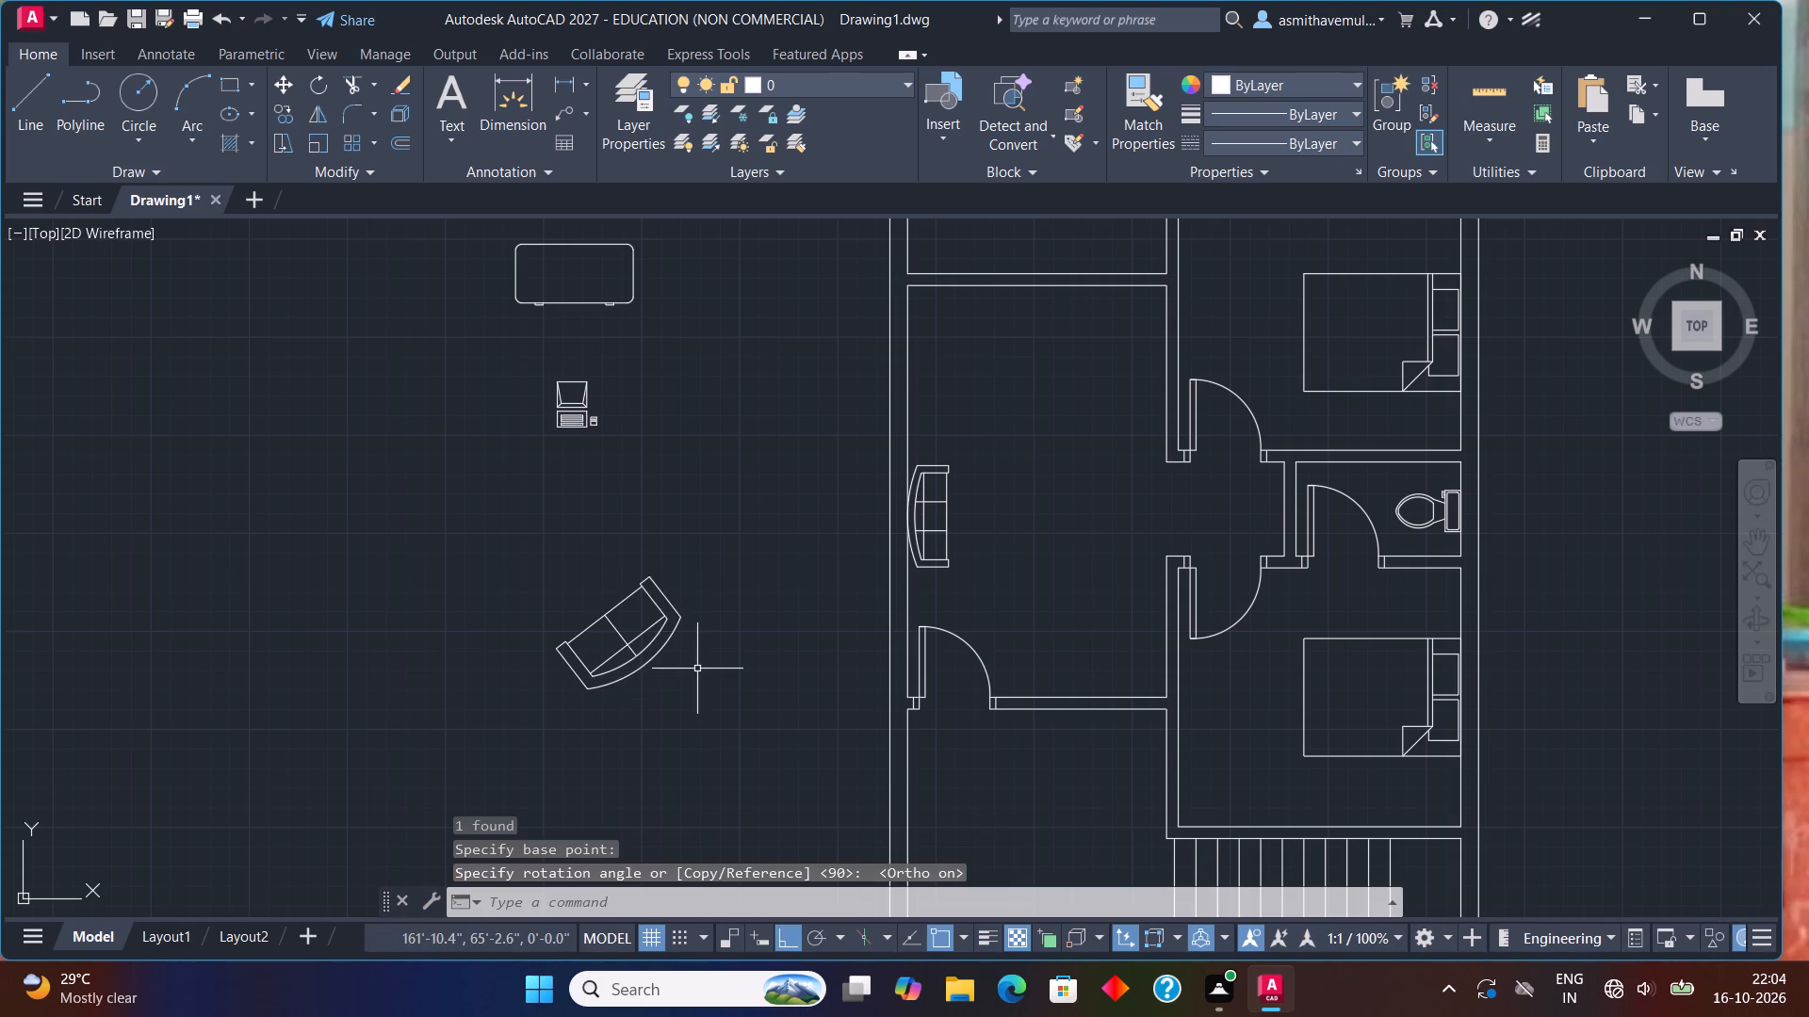
Insert another two-seat roundback sofa block from DesignCenter's Home - Space Planner.dwg into the empty area far west of the plan.
{"action": "key", "text": "ctrl+2"}
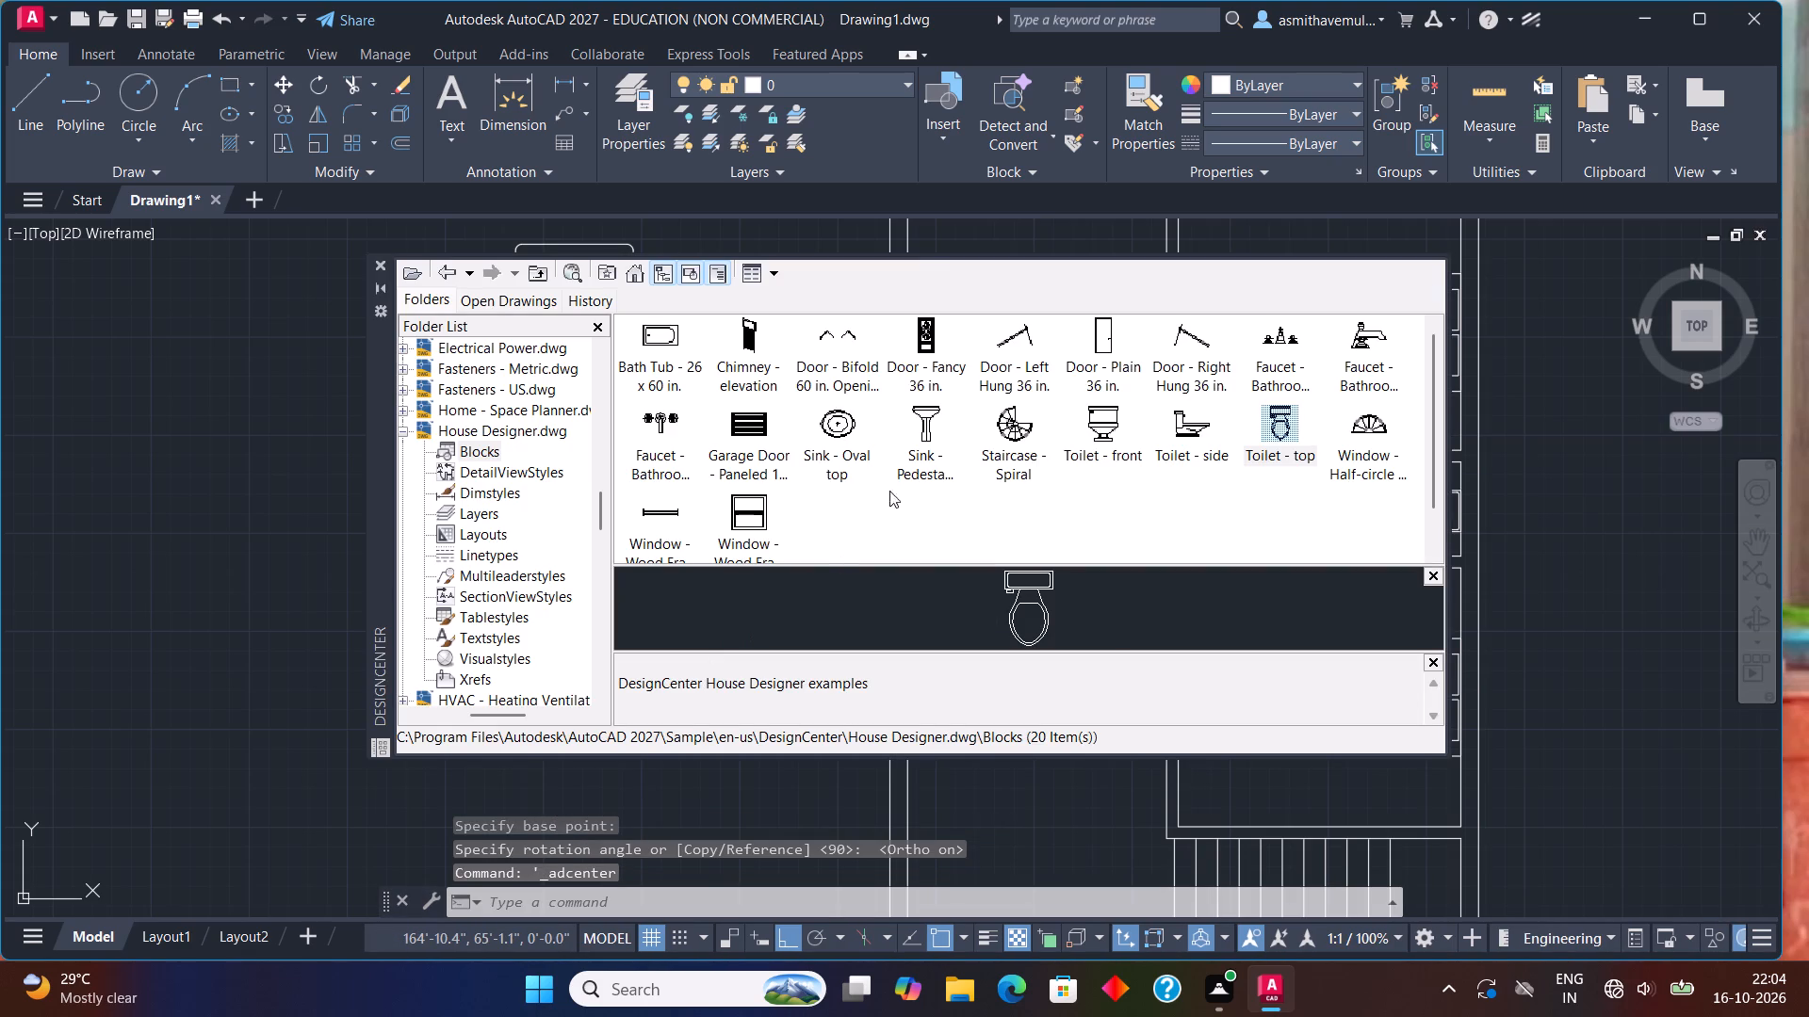
{"action": "left_click", "coordinate": [633, 274]}
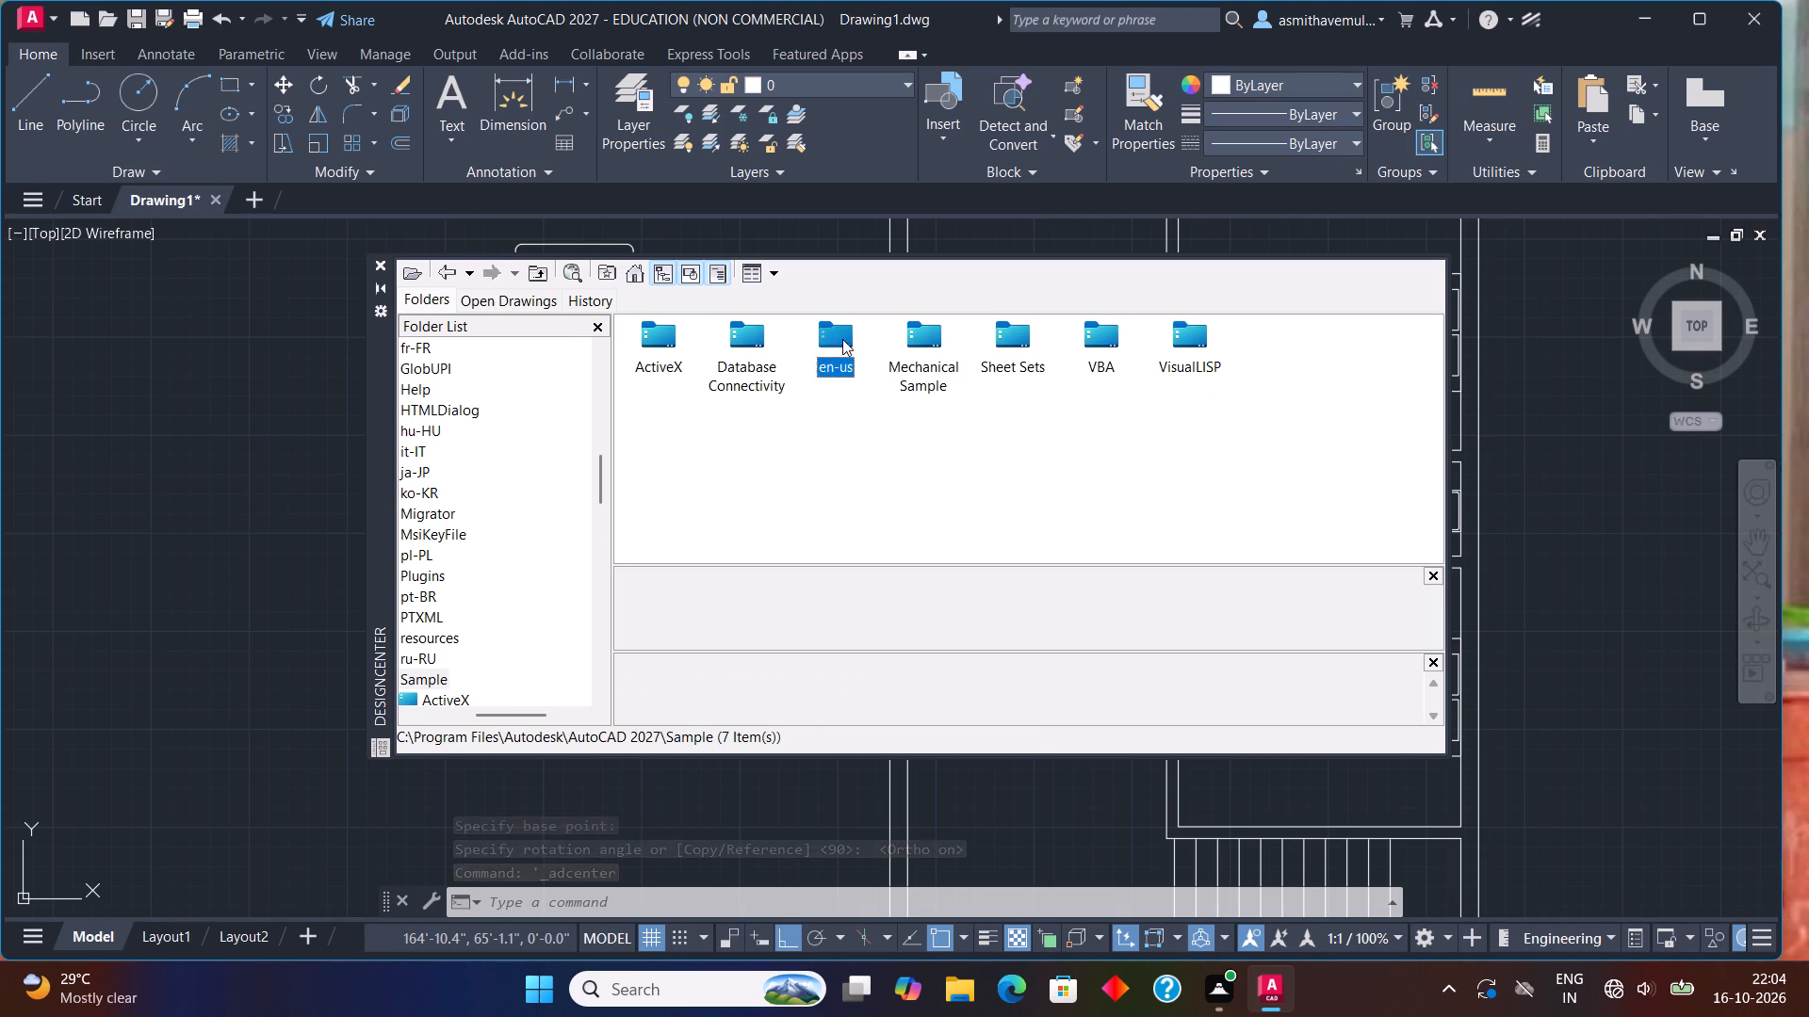
{"action": "double_click", "coordinate": [842, 339]}
{"action": "triple_click", "coordinate": [673, 345]}
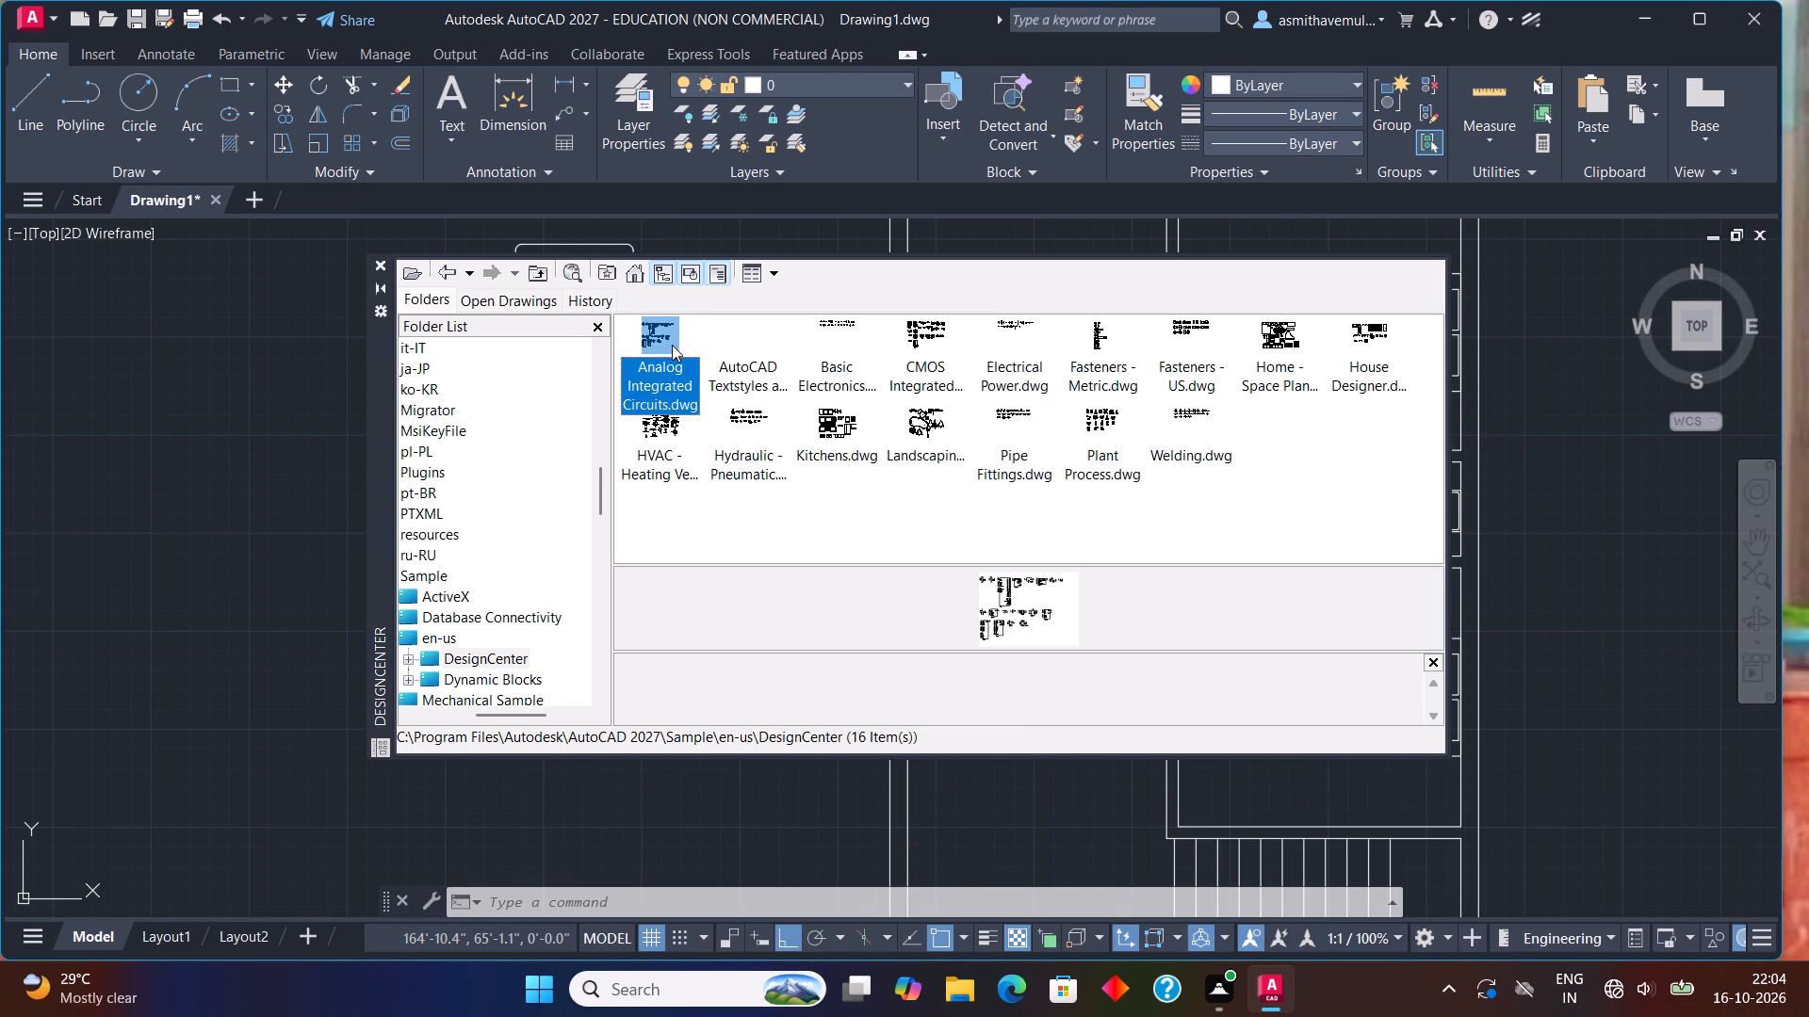
{"action": "double_click", "coordinate": [1354, 343]}
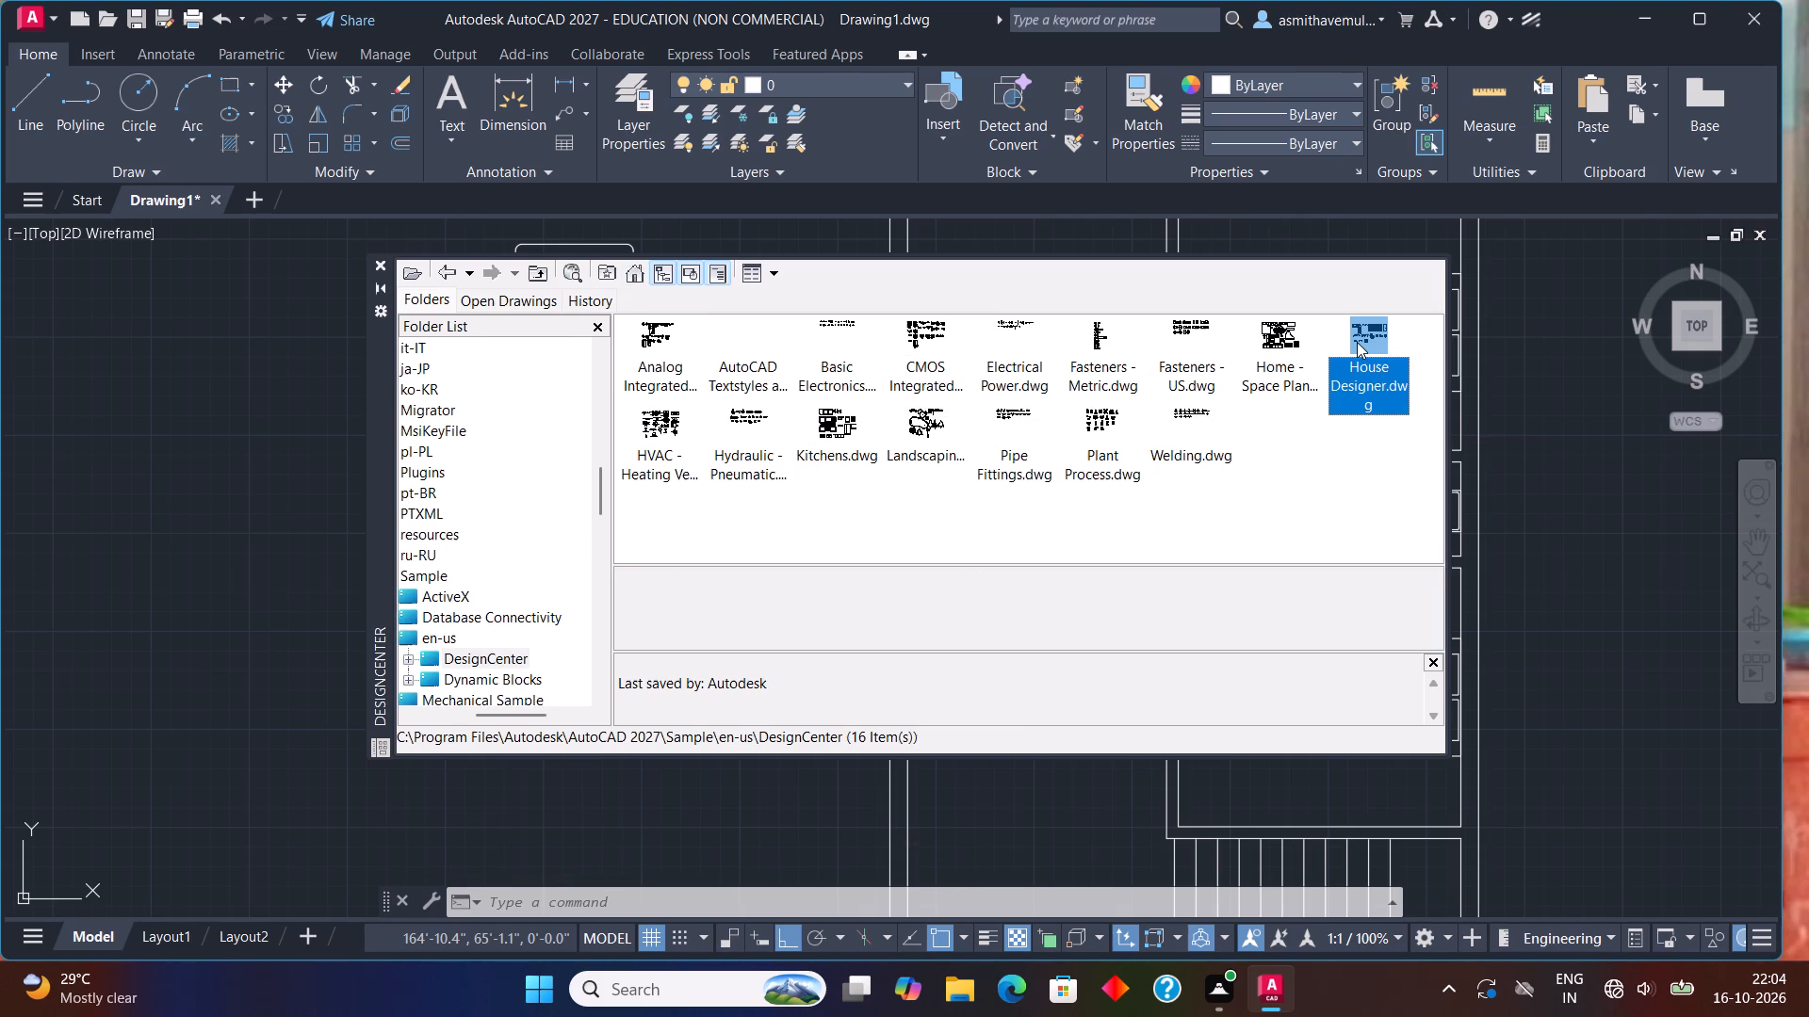
{"action": "double_click", "coordinate": [1266, 356]}
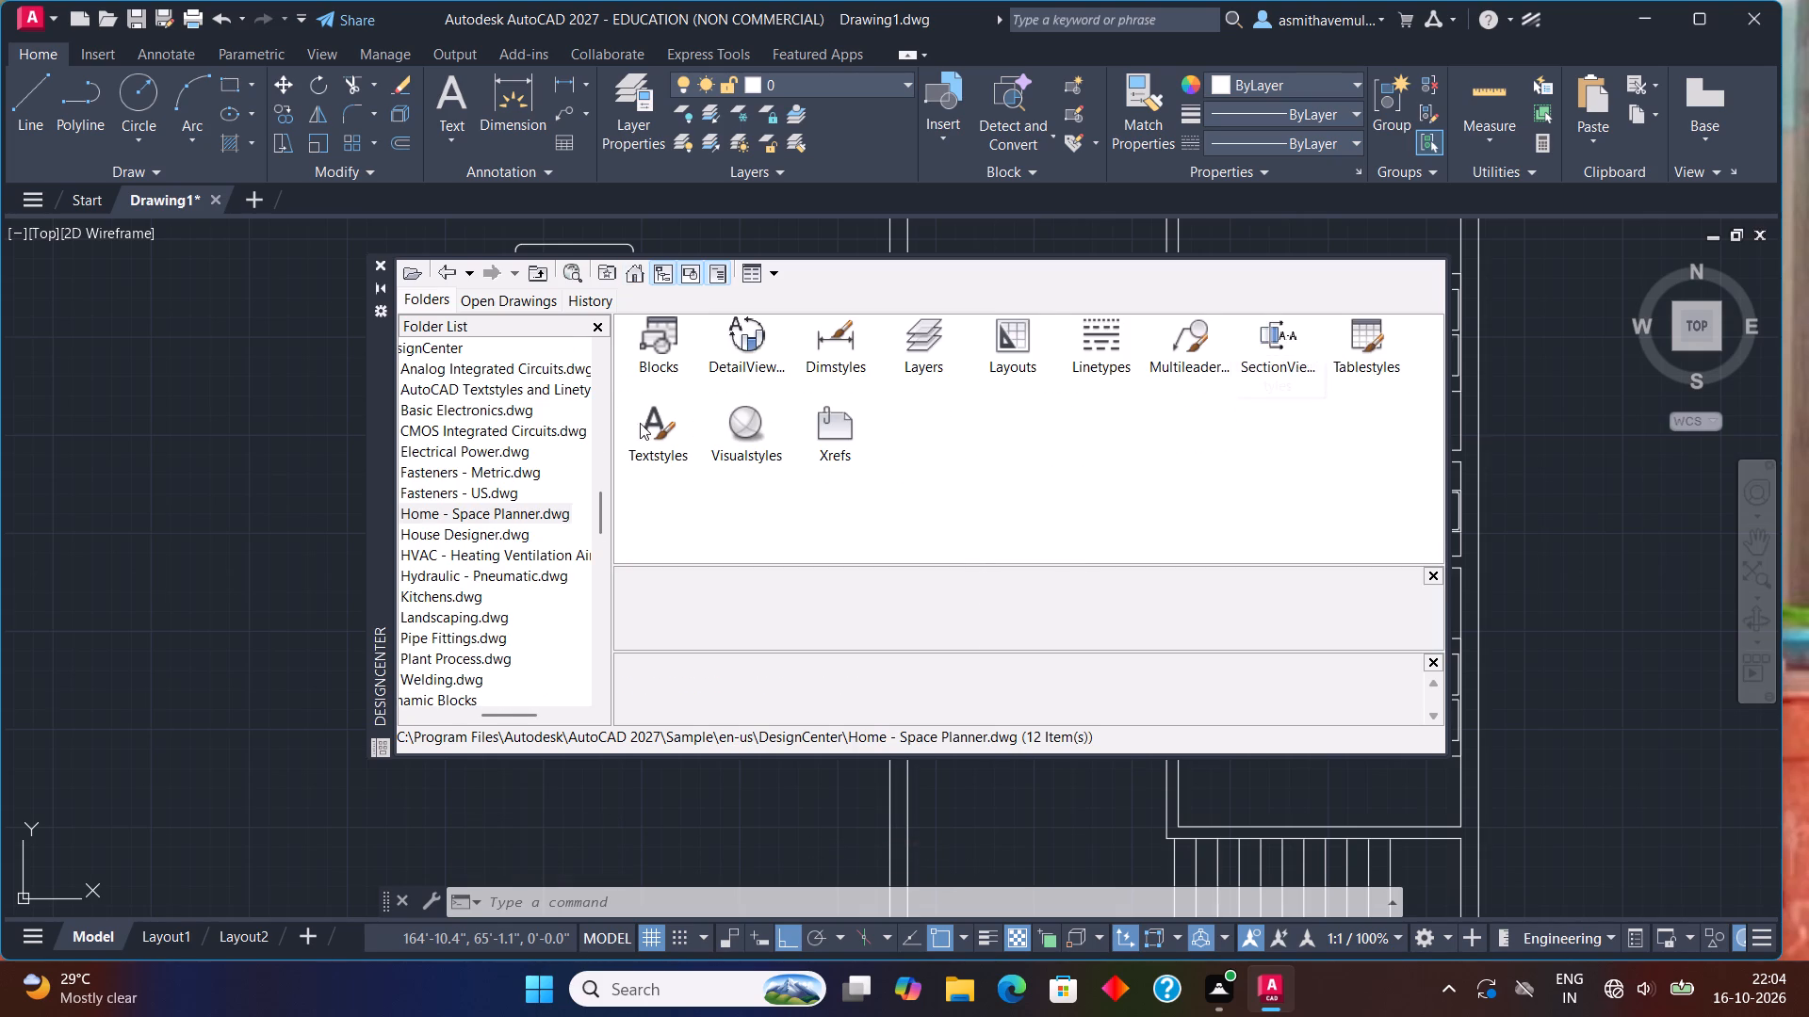
{"action": "double_click", "coordinate": [655, 351]}
{"action": "double_click", "coordinate": [657, 350]}
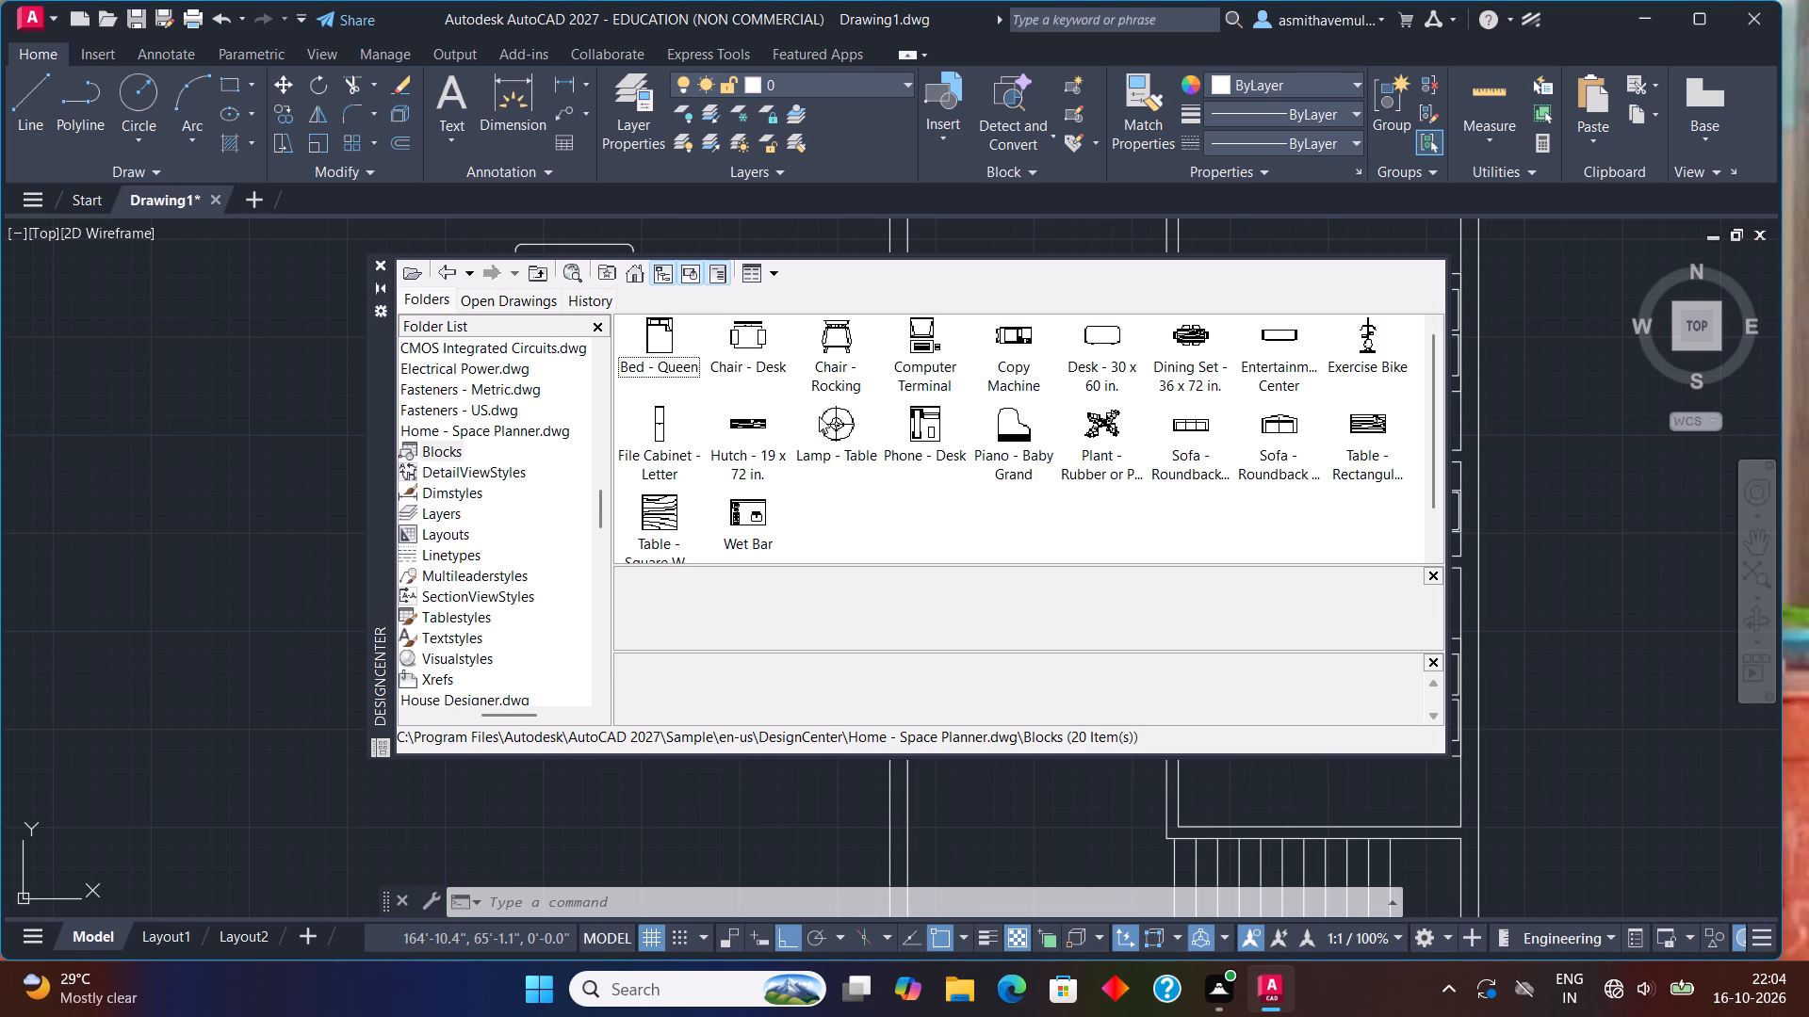
{"action": "left_click_drag", "start_coordinate": [1275, 423], "coordinate": [505, 587]}
{"action": "left_click_drag", "start_coordinate": [505, 587], "coordinate": [132, 656]}
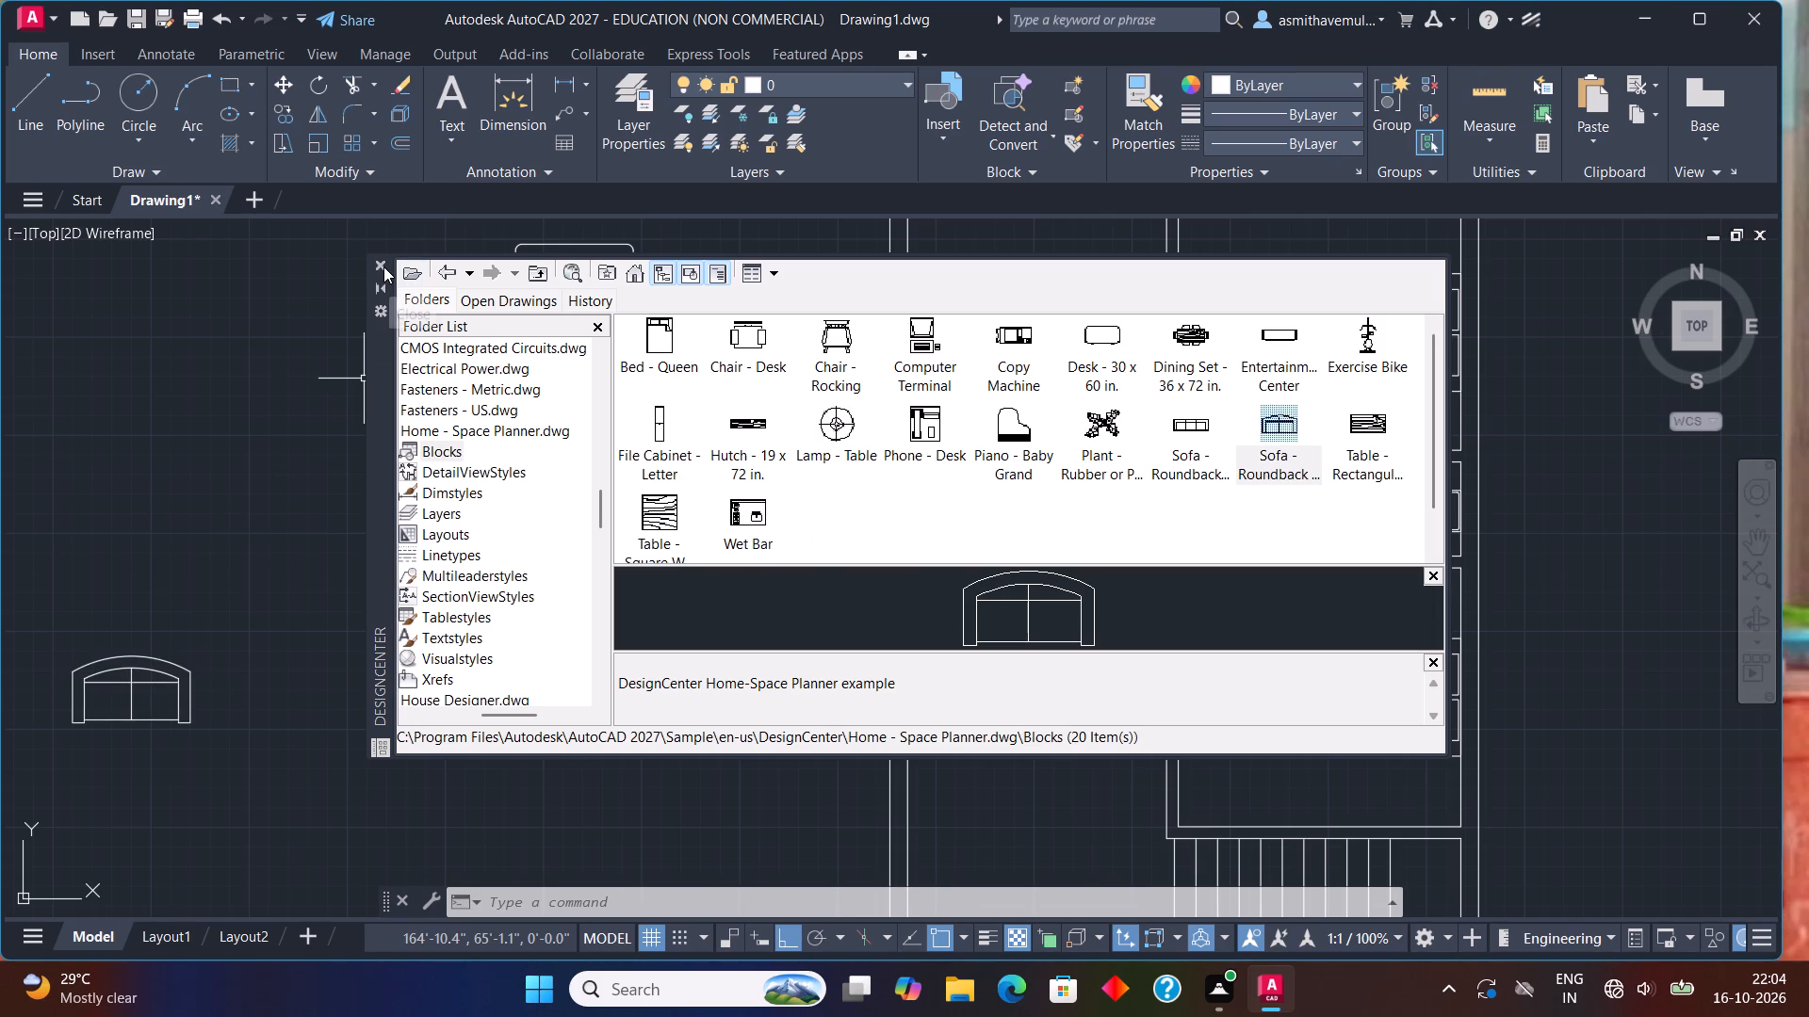
{"action": "left_click", "coordinate": [383, 266]}
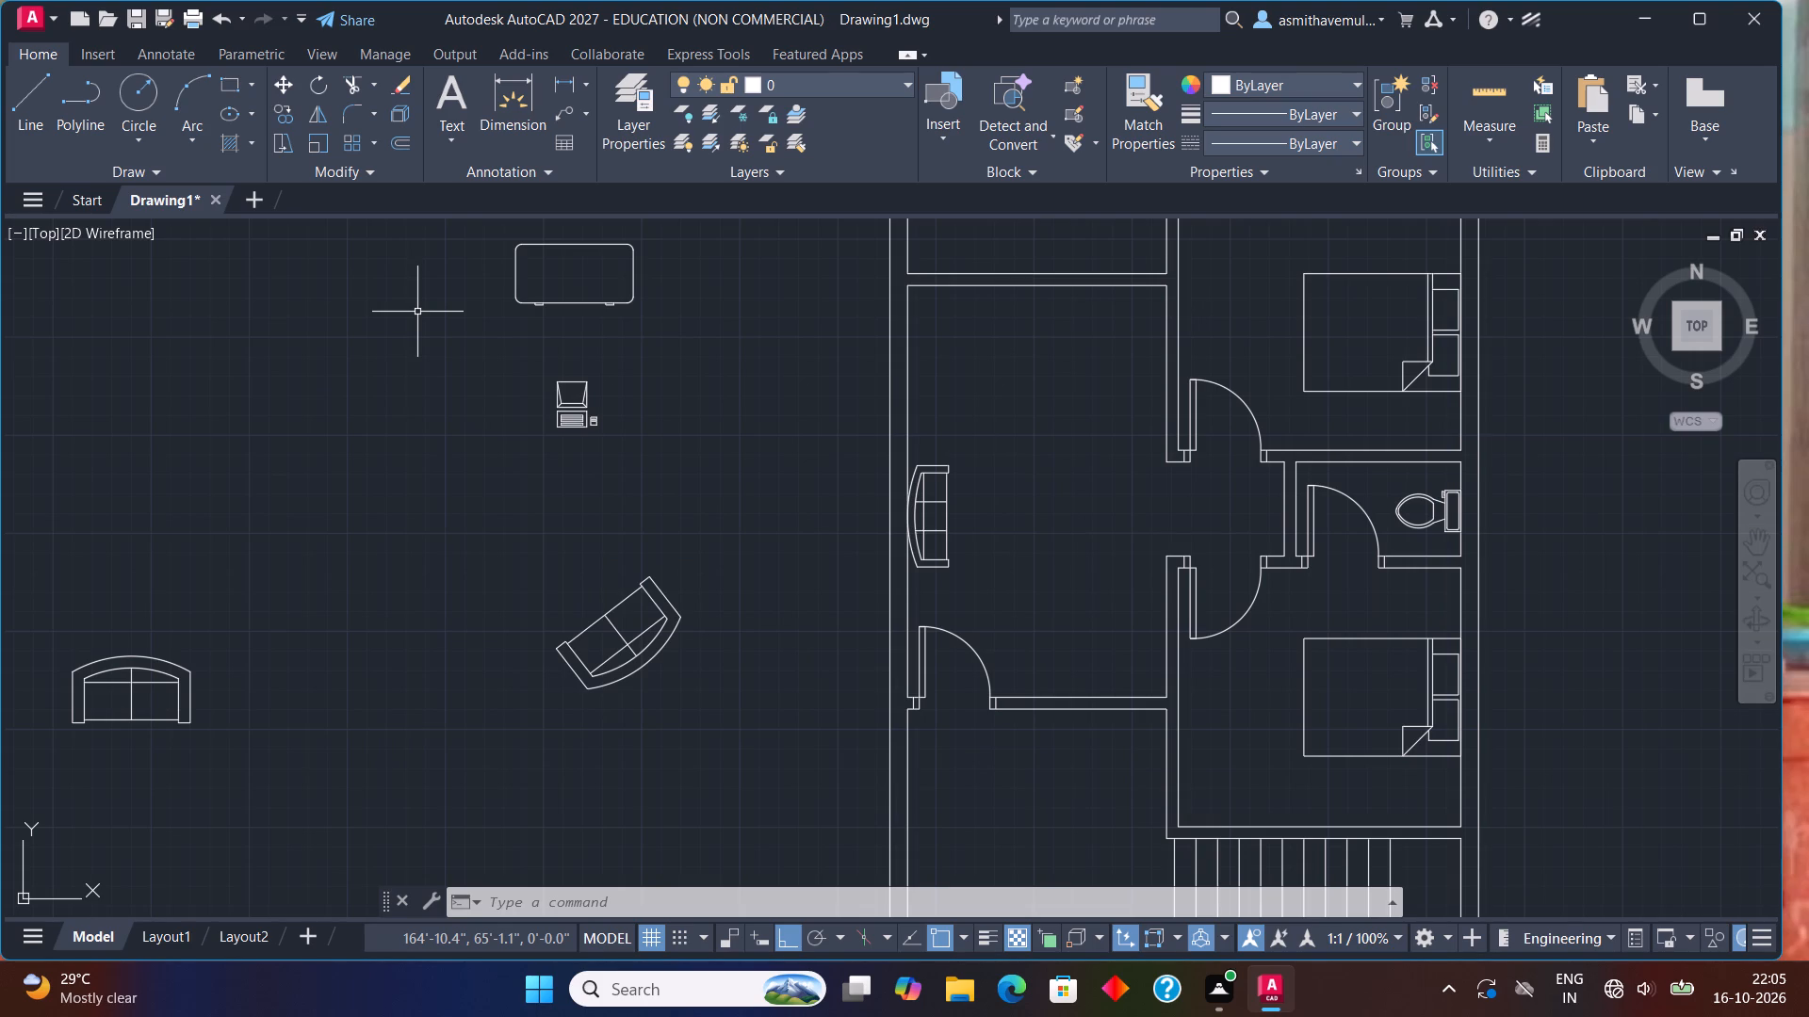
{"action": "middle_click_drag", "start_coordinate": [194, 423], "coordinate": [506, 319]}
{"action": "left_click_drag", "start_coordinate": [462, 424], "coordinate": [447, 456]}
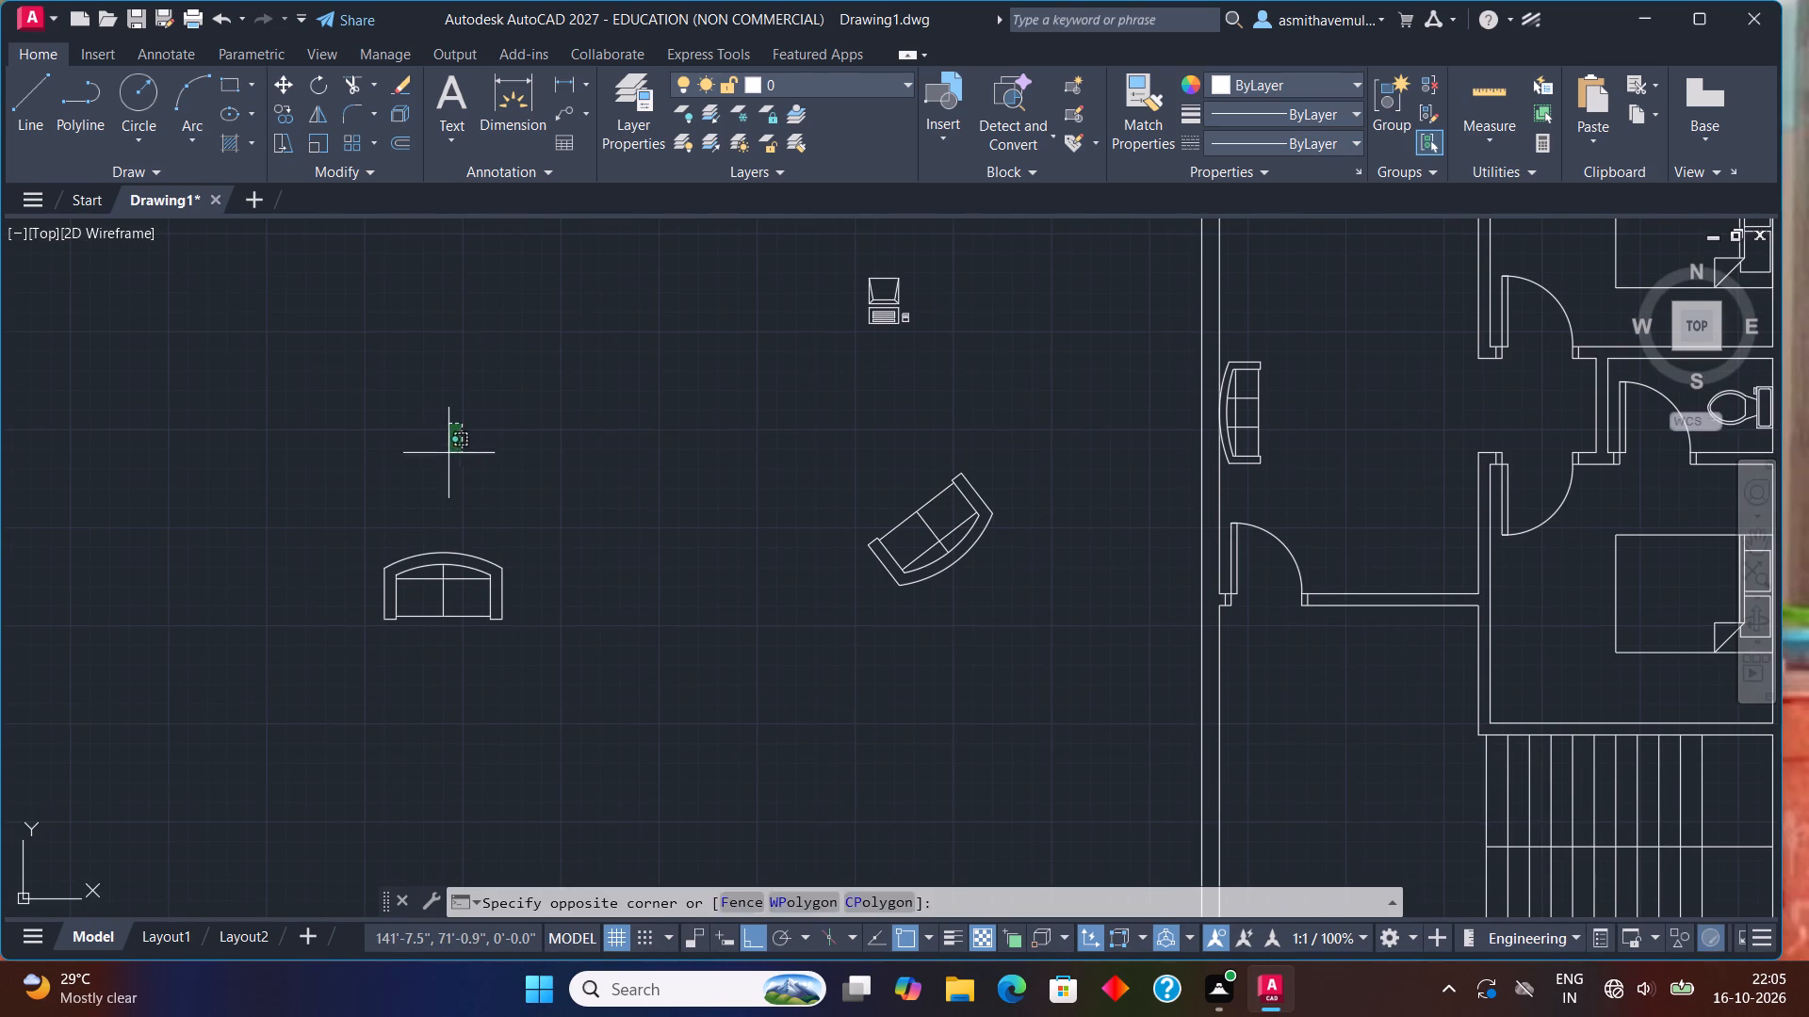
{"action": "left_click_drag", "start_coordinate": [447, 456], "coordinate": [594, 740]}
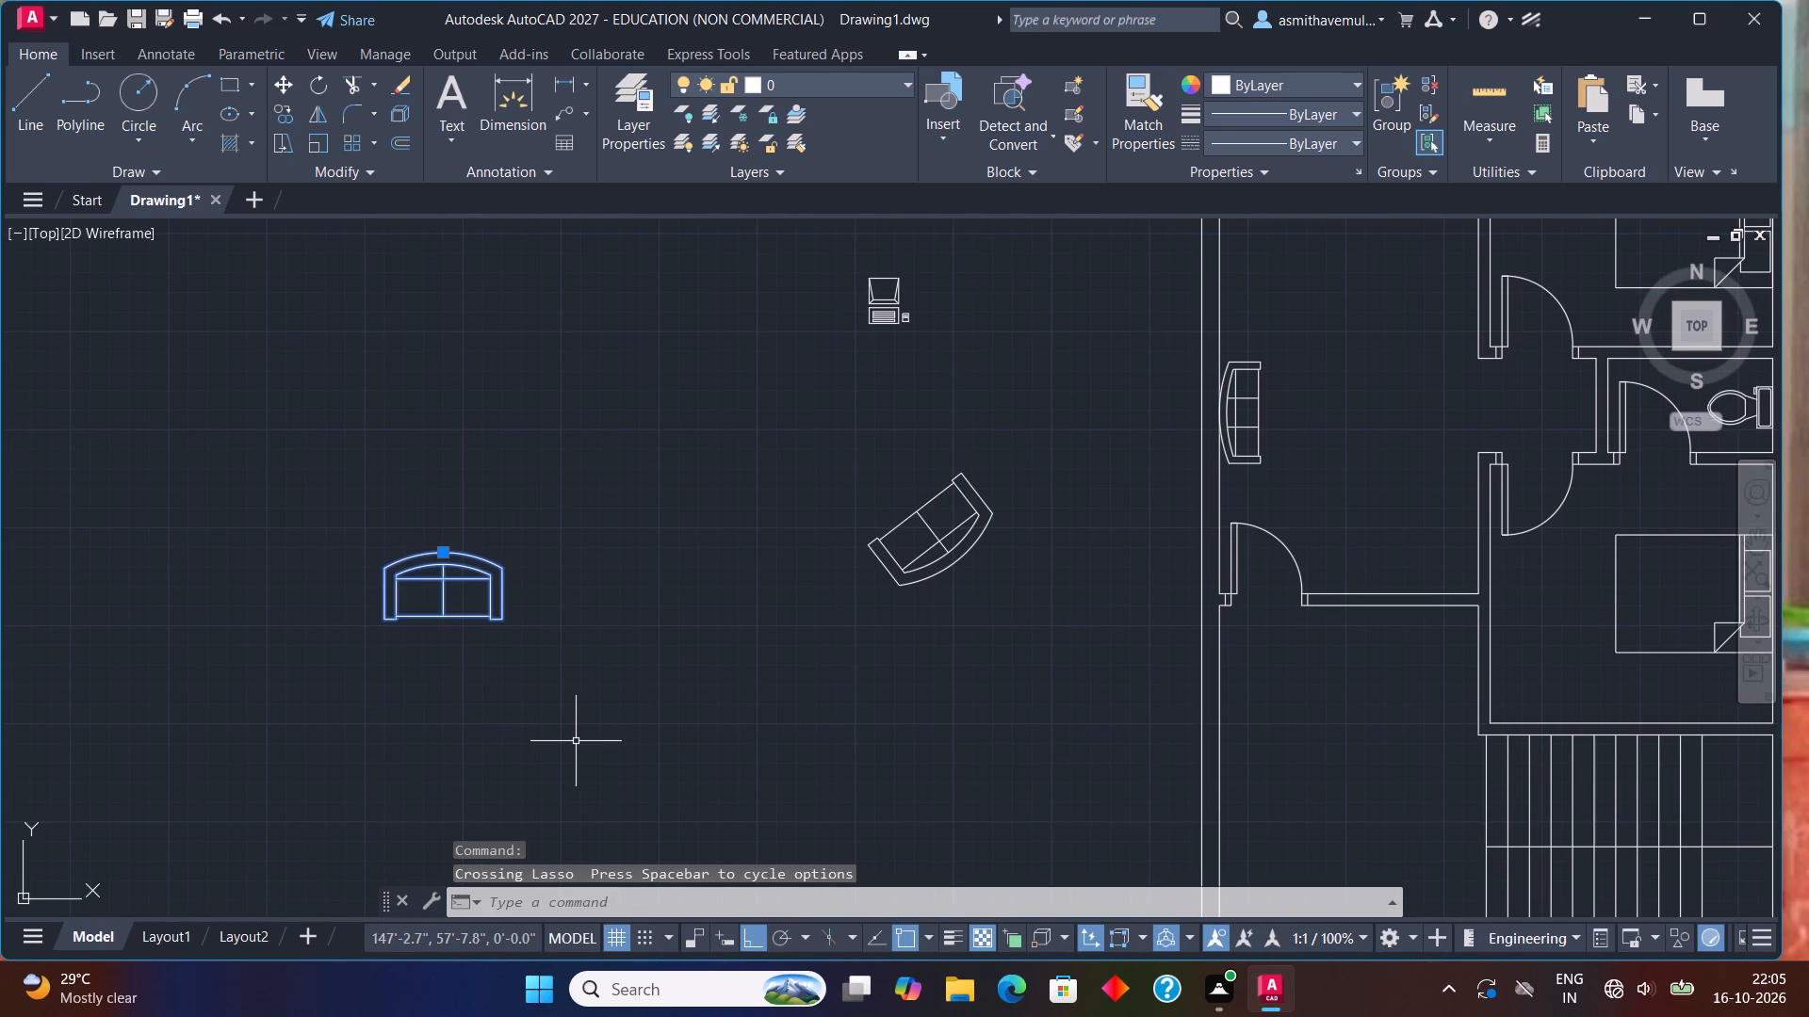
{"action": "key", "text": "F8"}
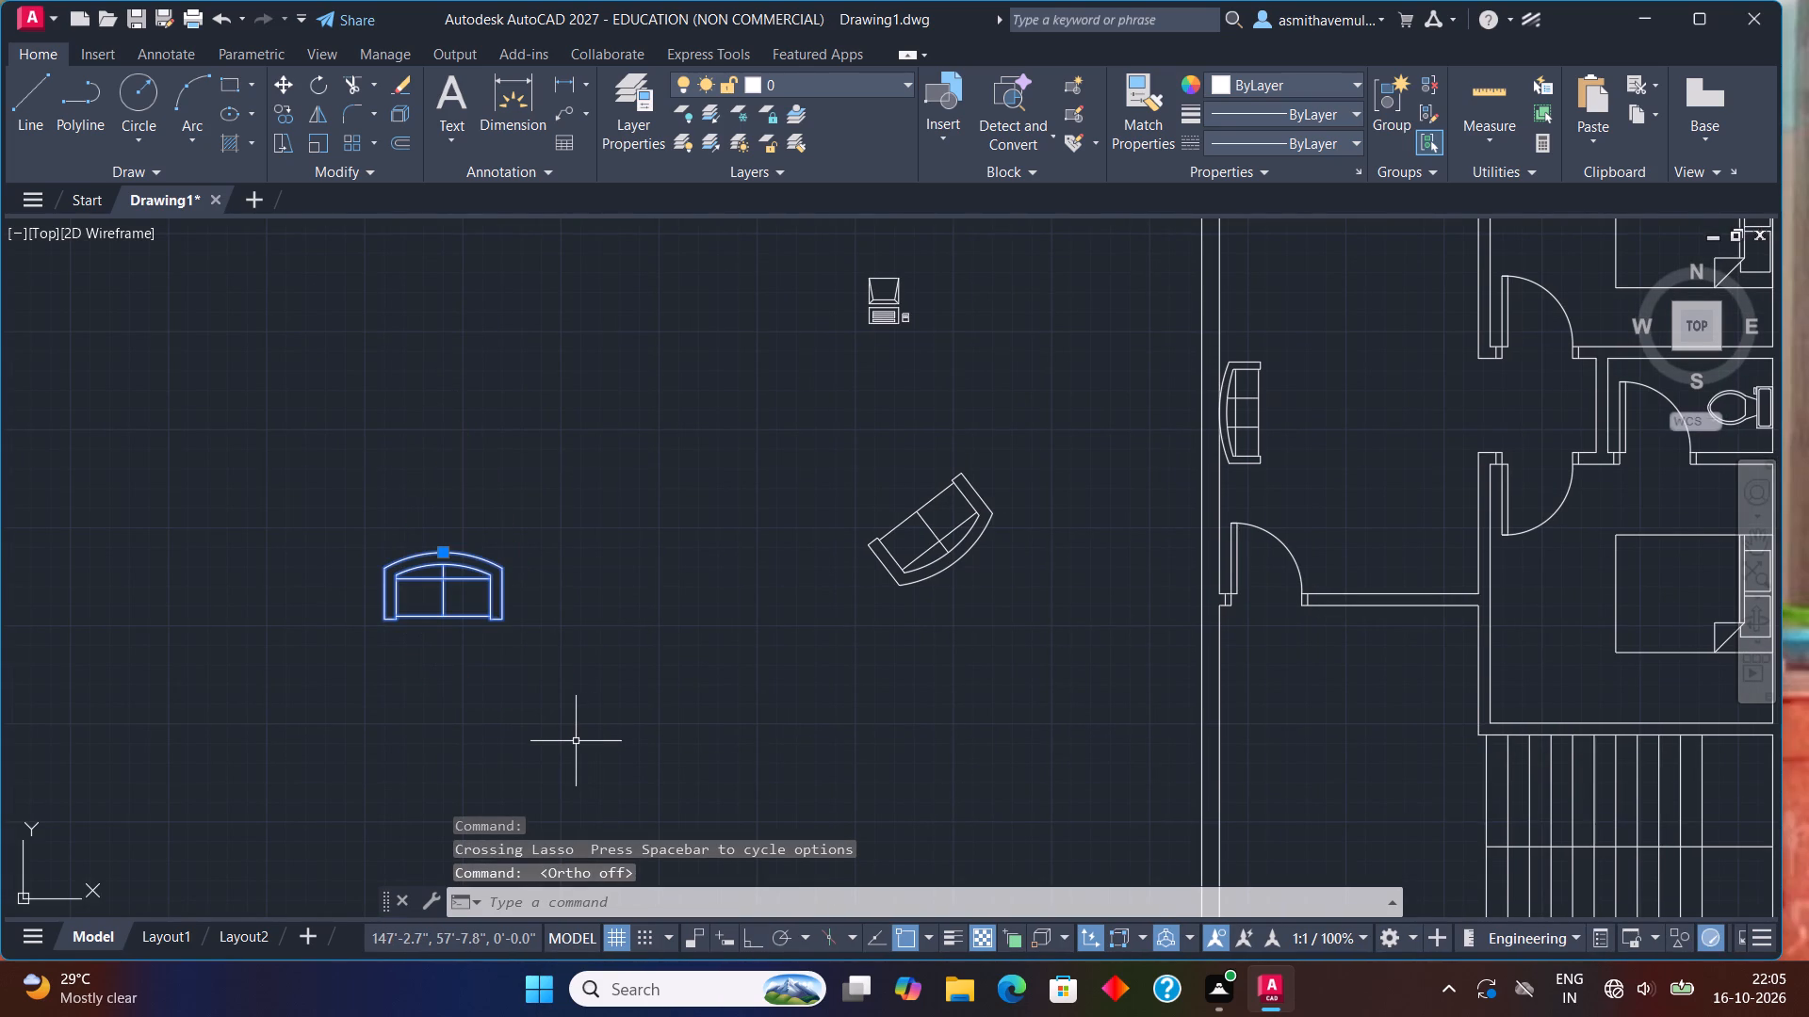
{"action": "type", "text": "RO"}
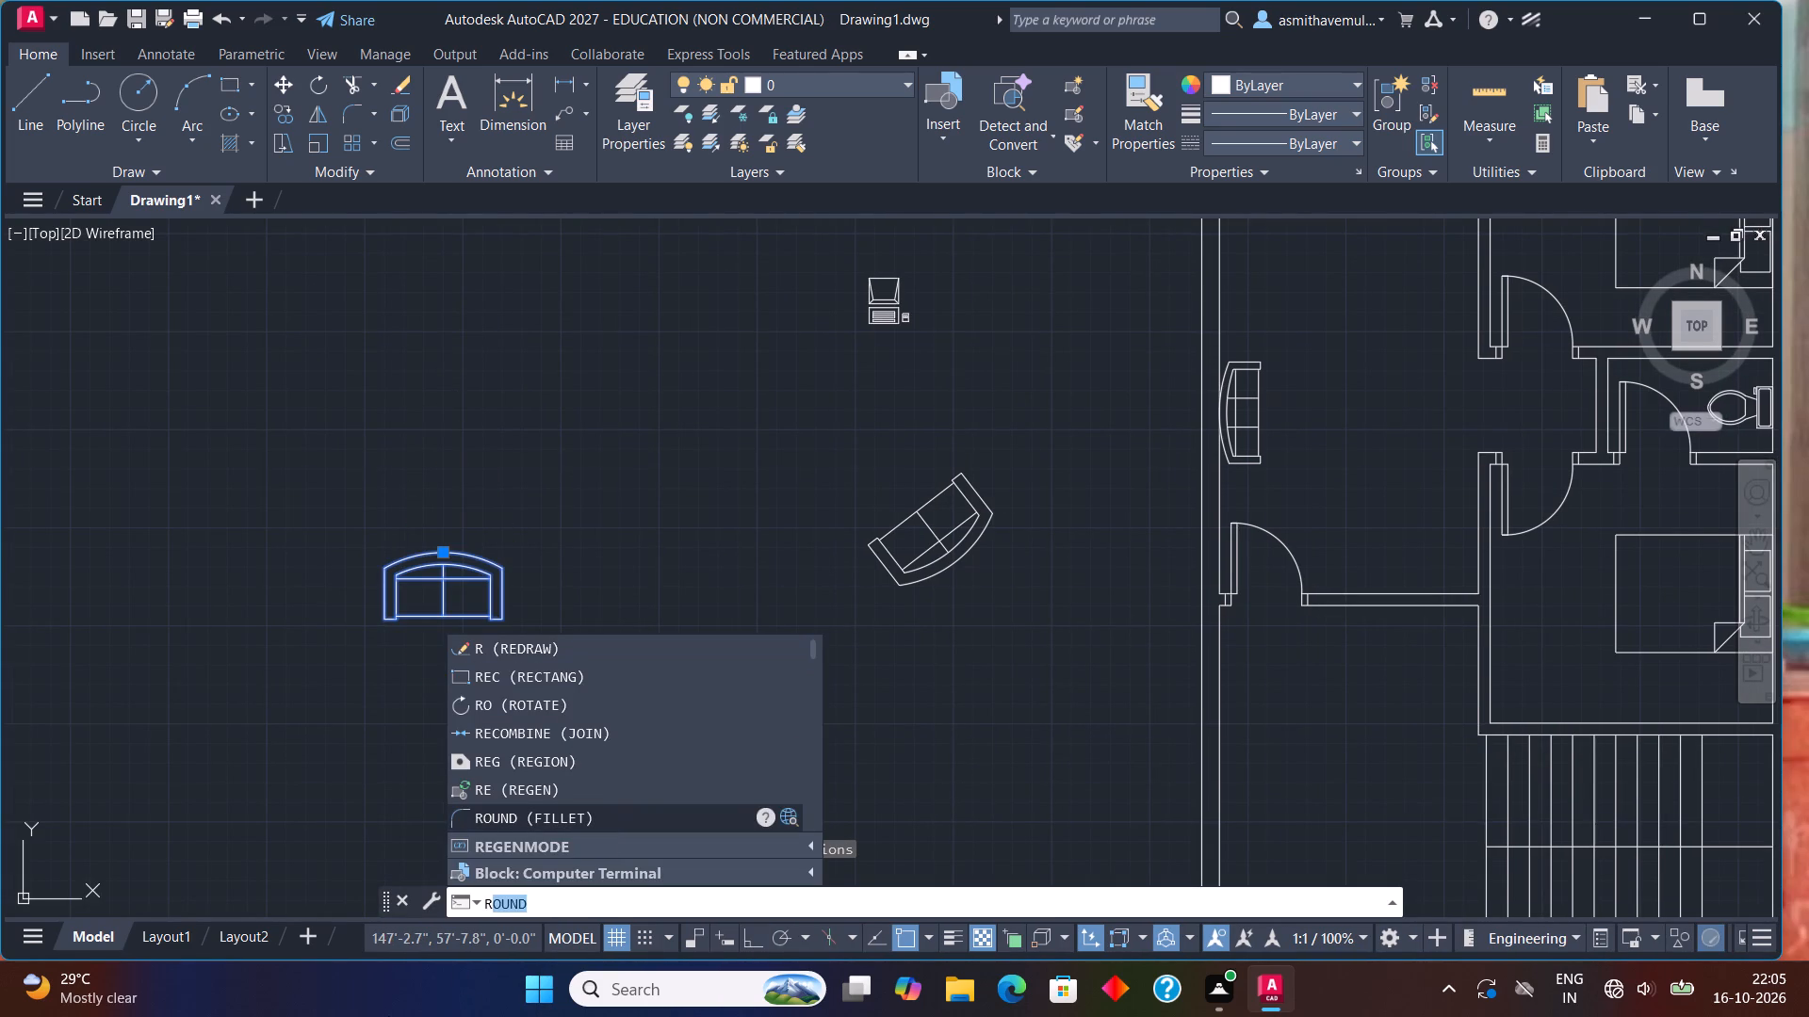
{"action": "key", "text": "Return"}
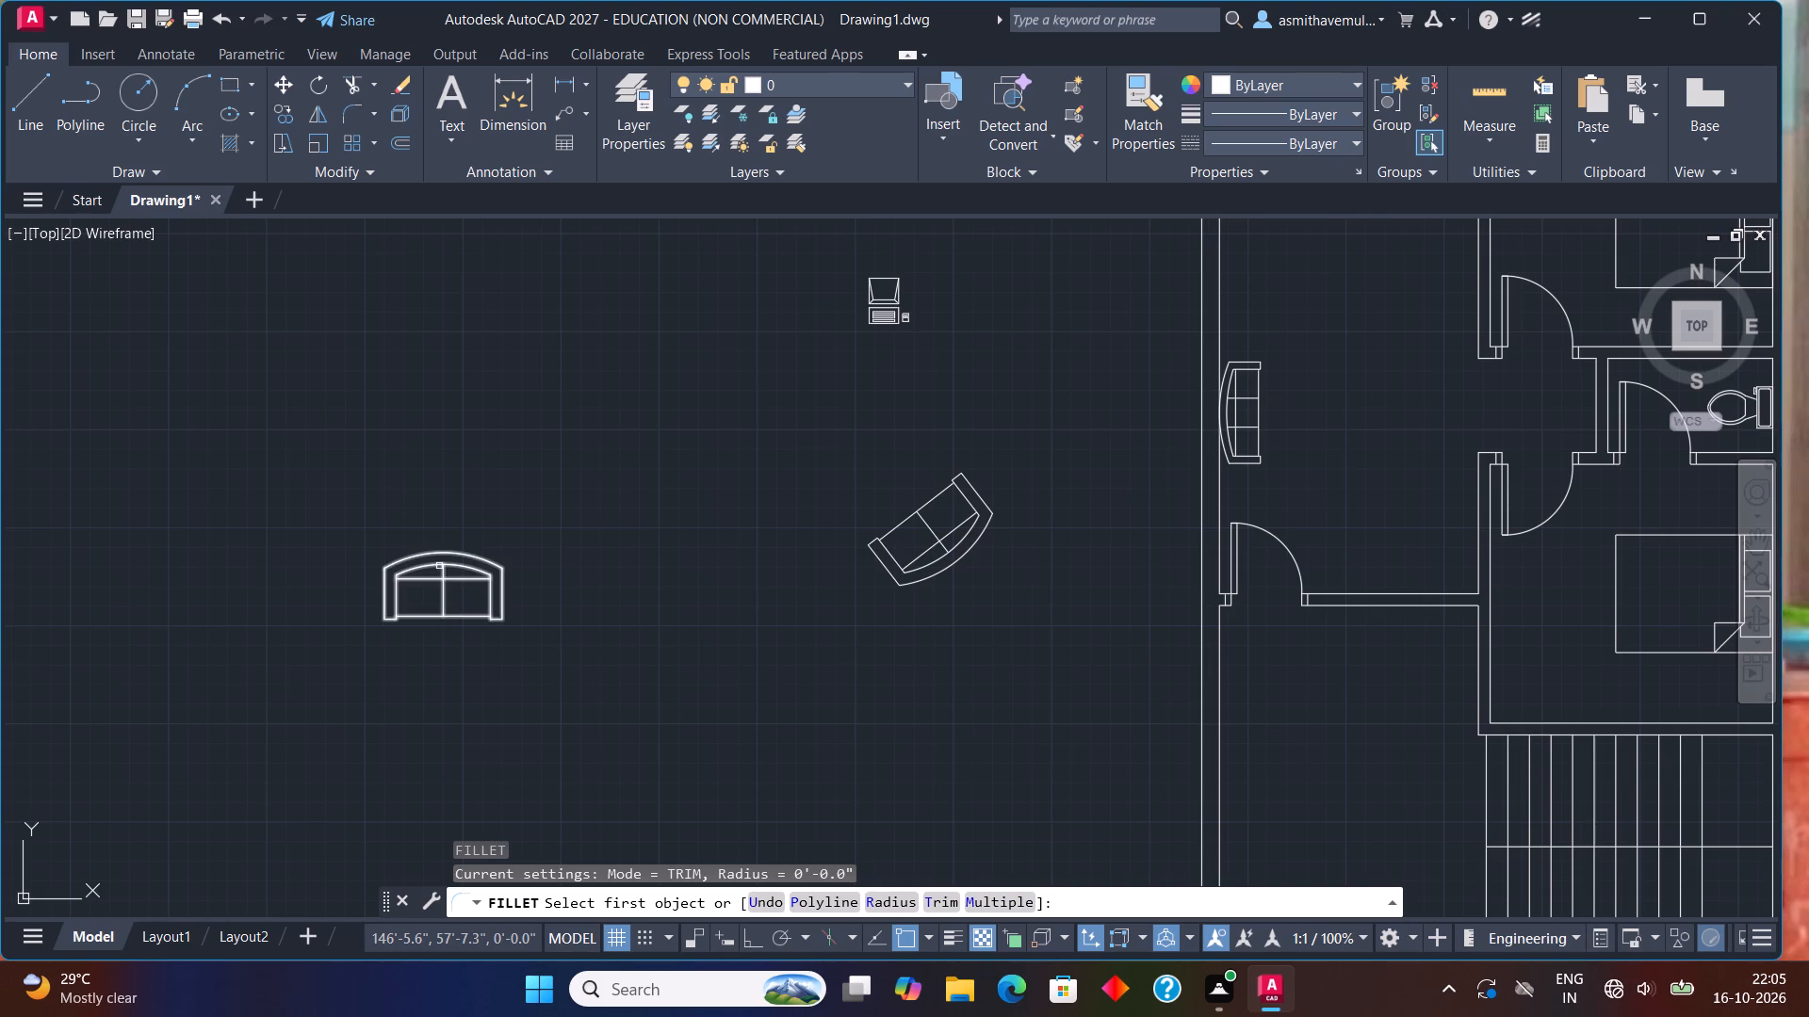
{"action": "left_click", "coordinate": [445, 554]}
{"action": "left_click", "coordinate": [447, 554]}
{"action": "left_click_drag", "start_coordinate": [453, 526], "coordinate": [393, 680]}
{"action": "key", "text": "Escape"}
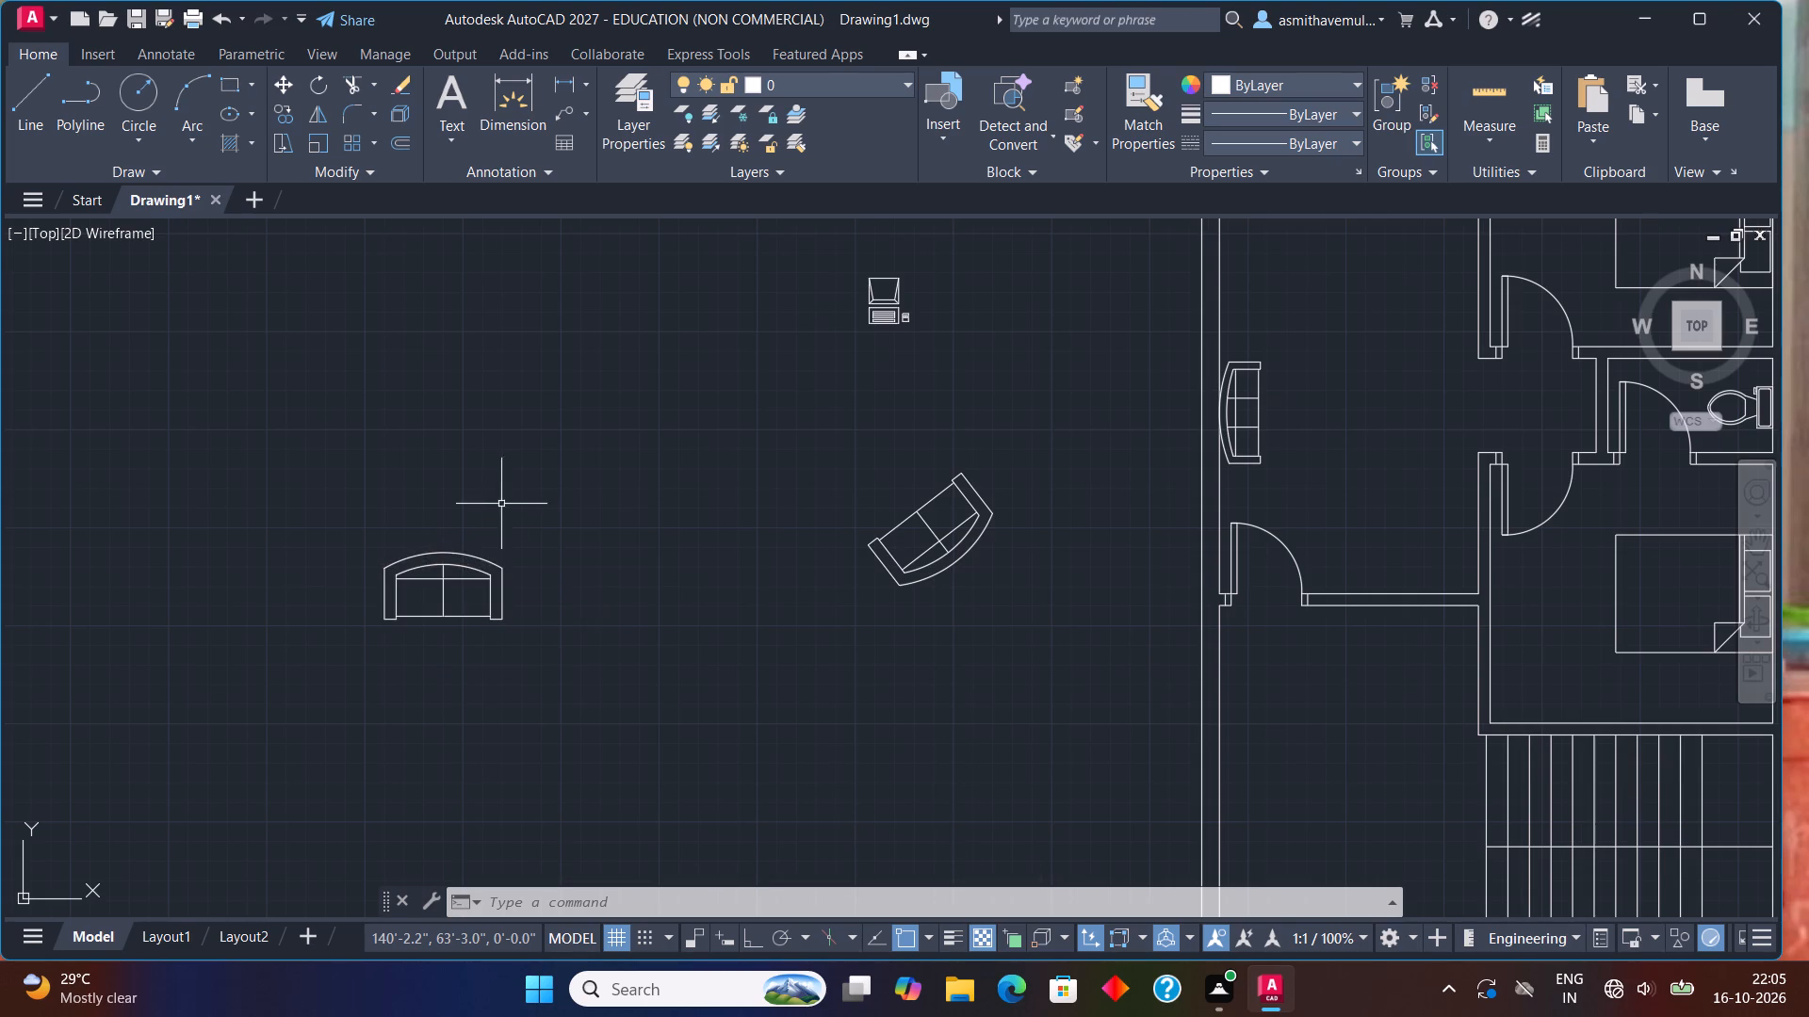
Rotate the newly inserted two-seat sofa 180° about the midpoint of its curved back, with Ortho on.
{"action": "left_click_drag", "start_coordinate": [493, 499], "coordinate": [374, 671]}
{"action": "key", "text": "r"}
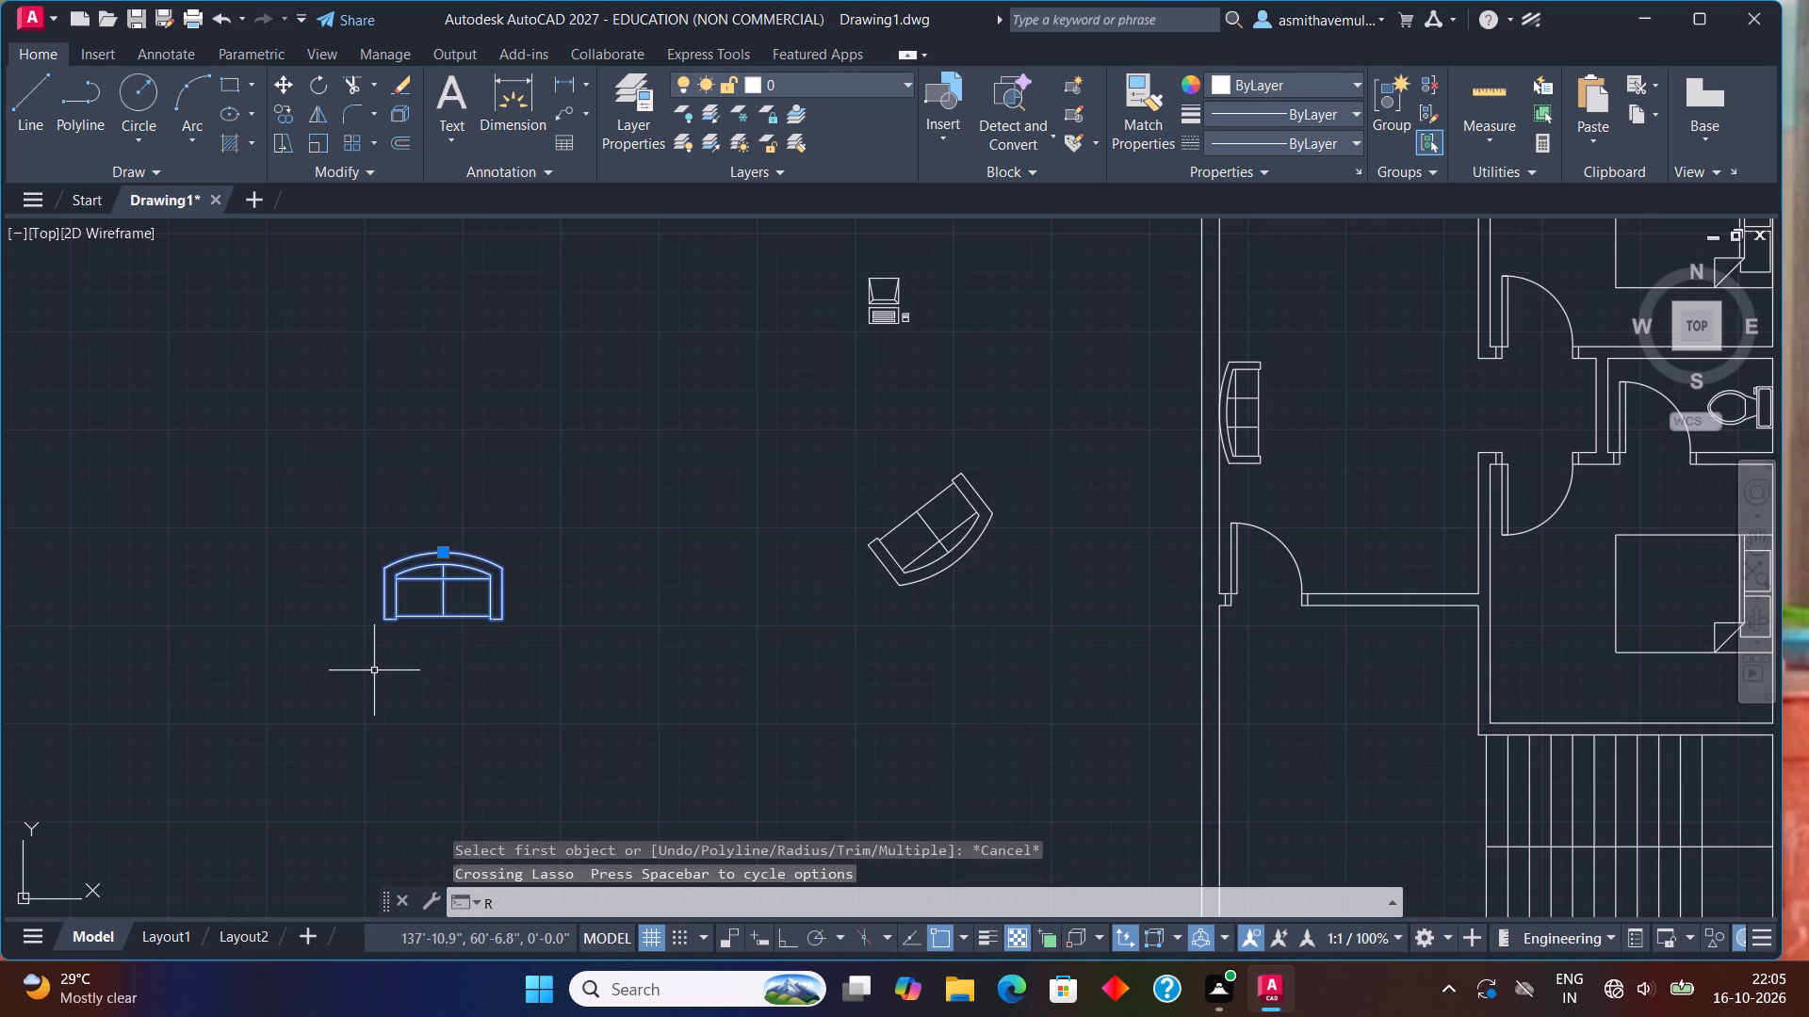
{"action": "key", "text": "o"}
{"action": "key", "text": "Return"}
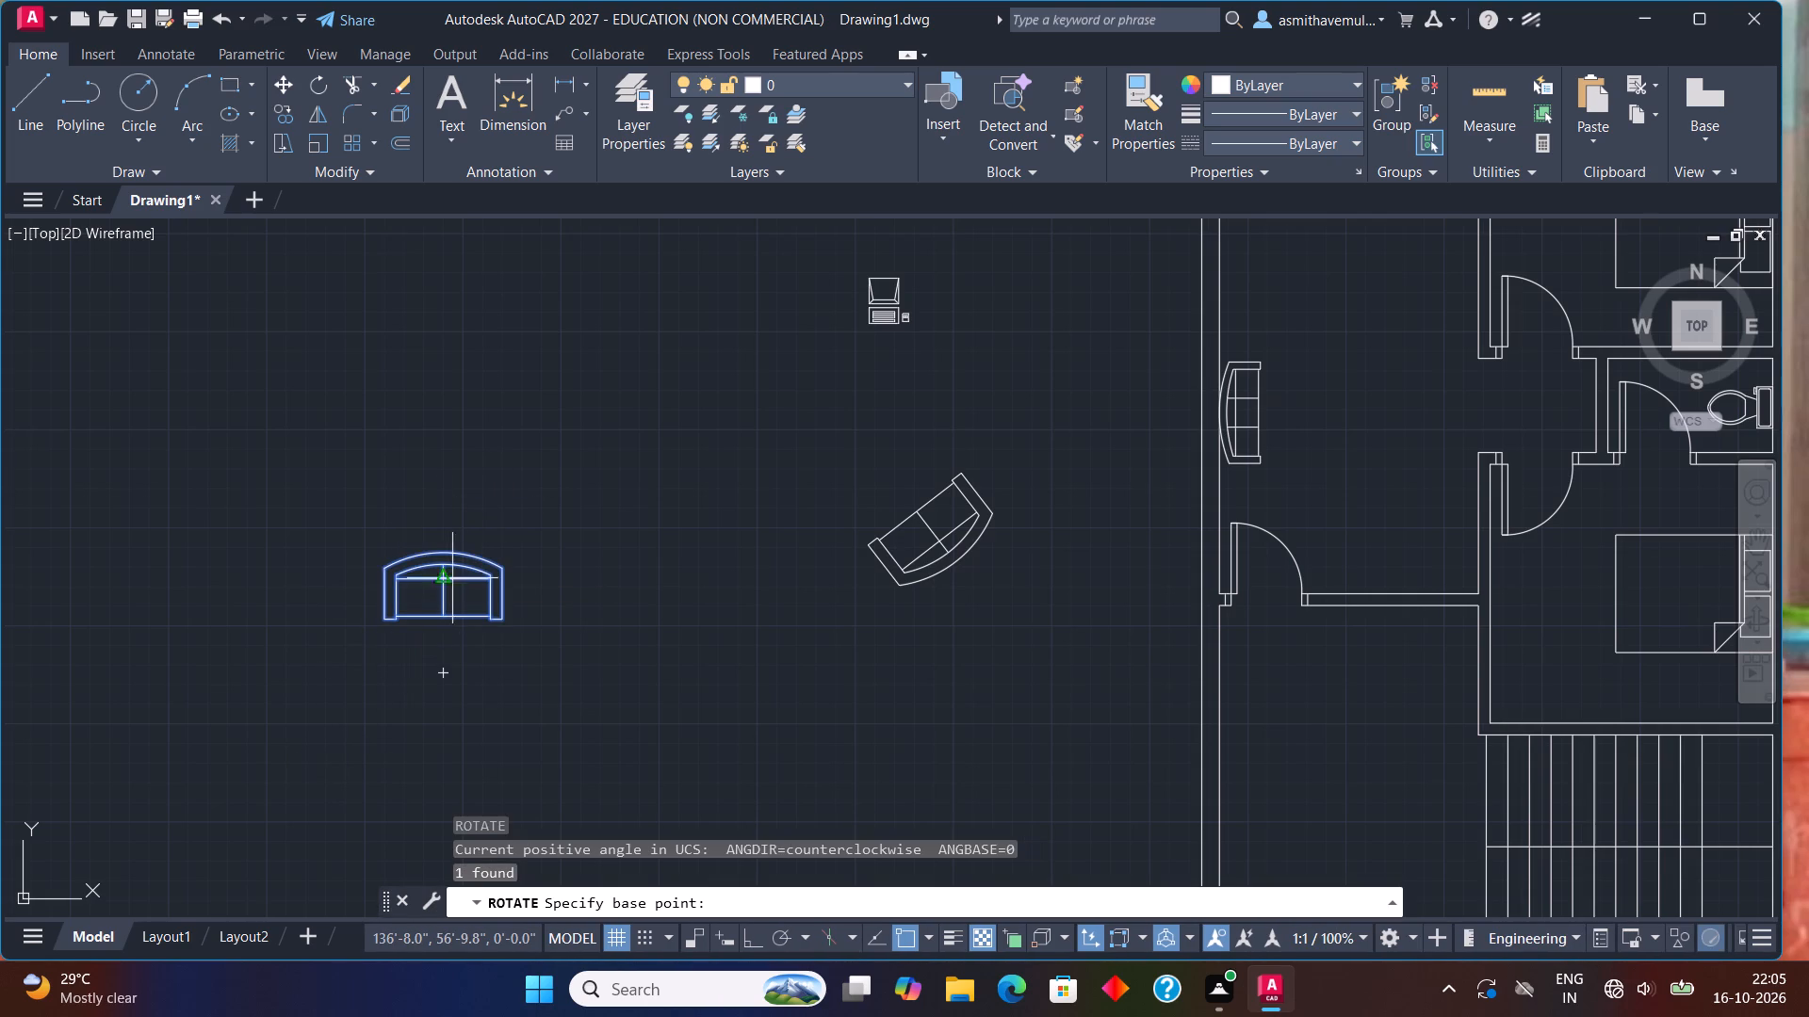
{"action": "left_click", "coordinate": [445, 541]}
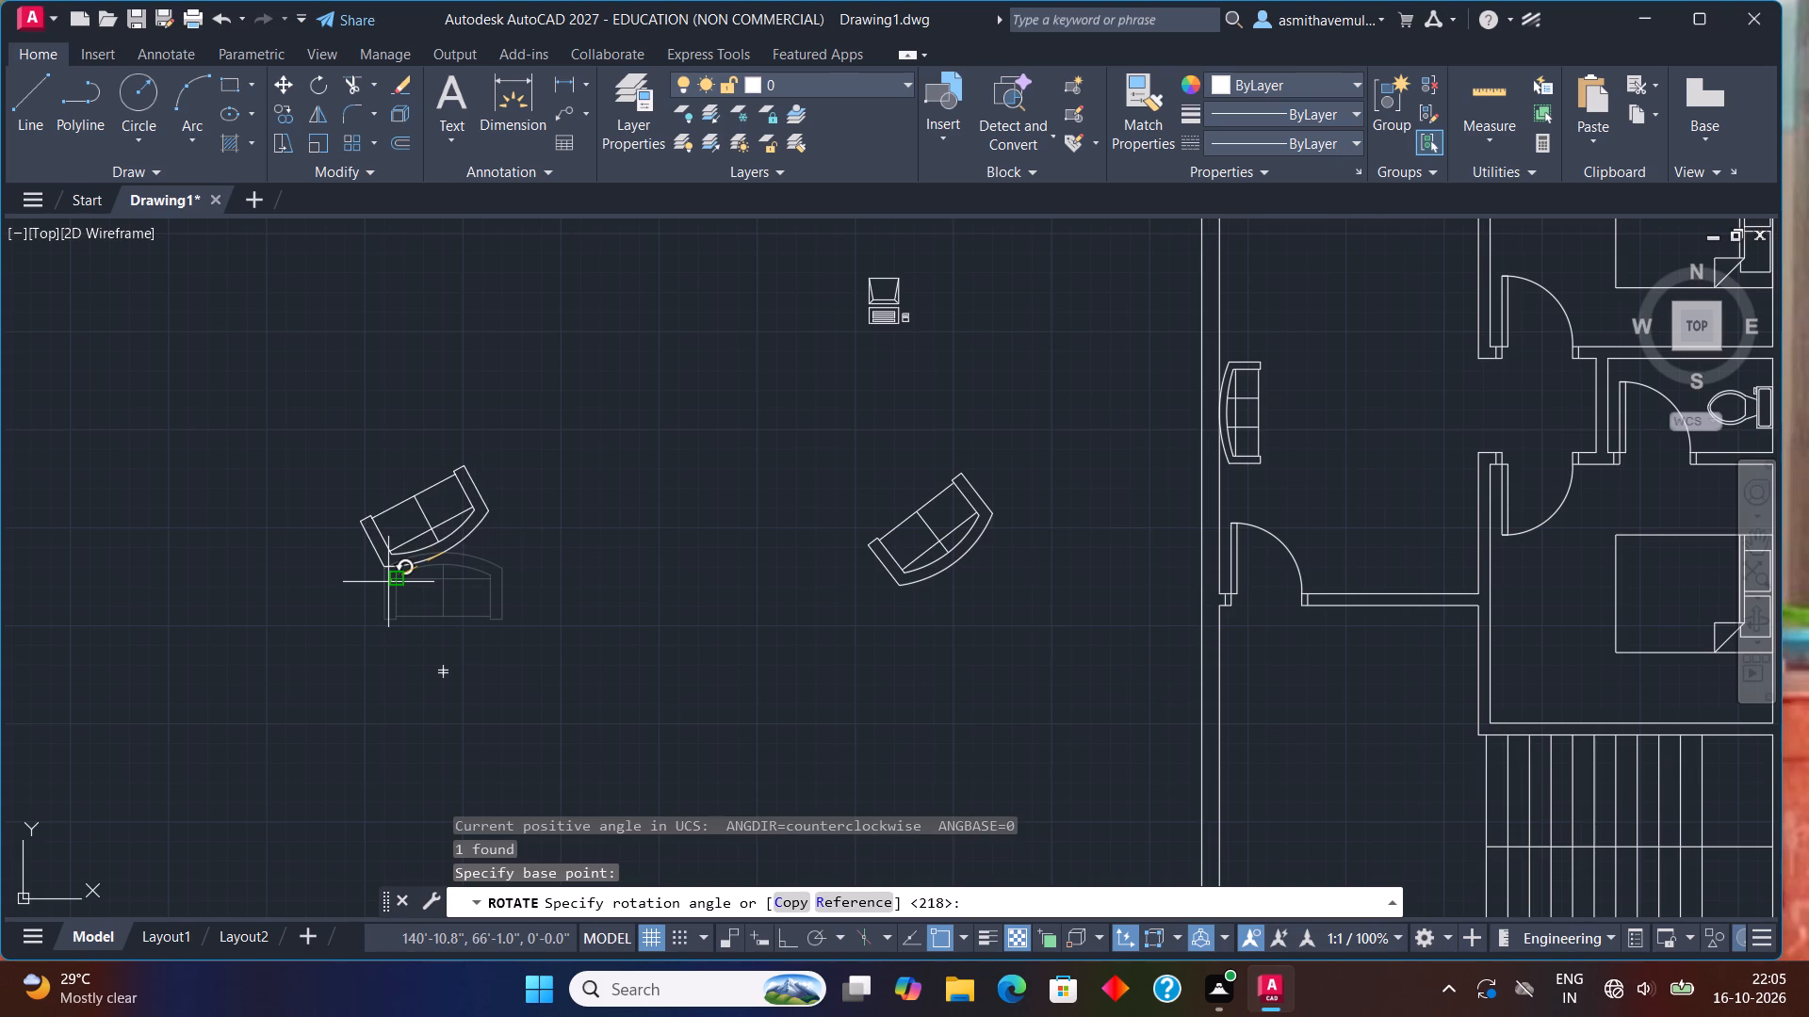
{"action": "key", "text": "F8"}
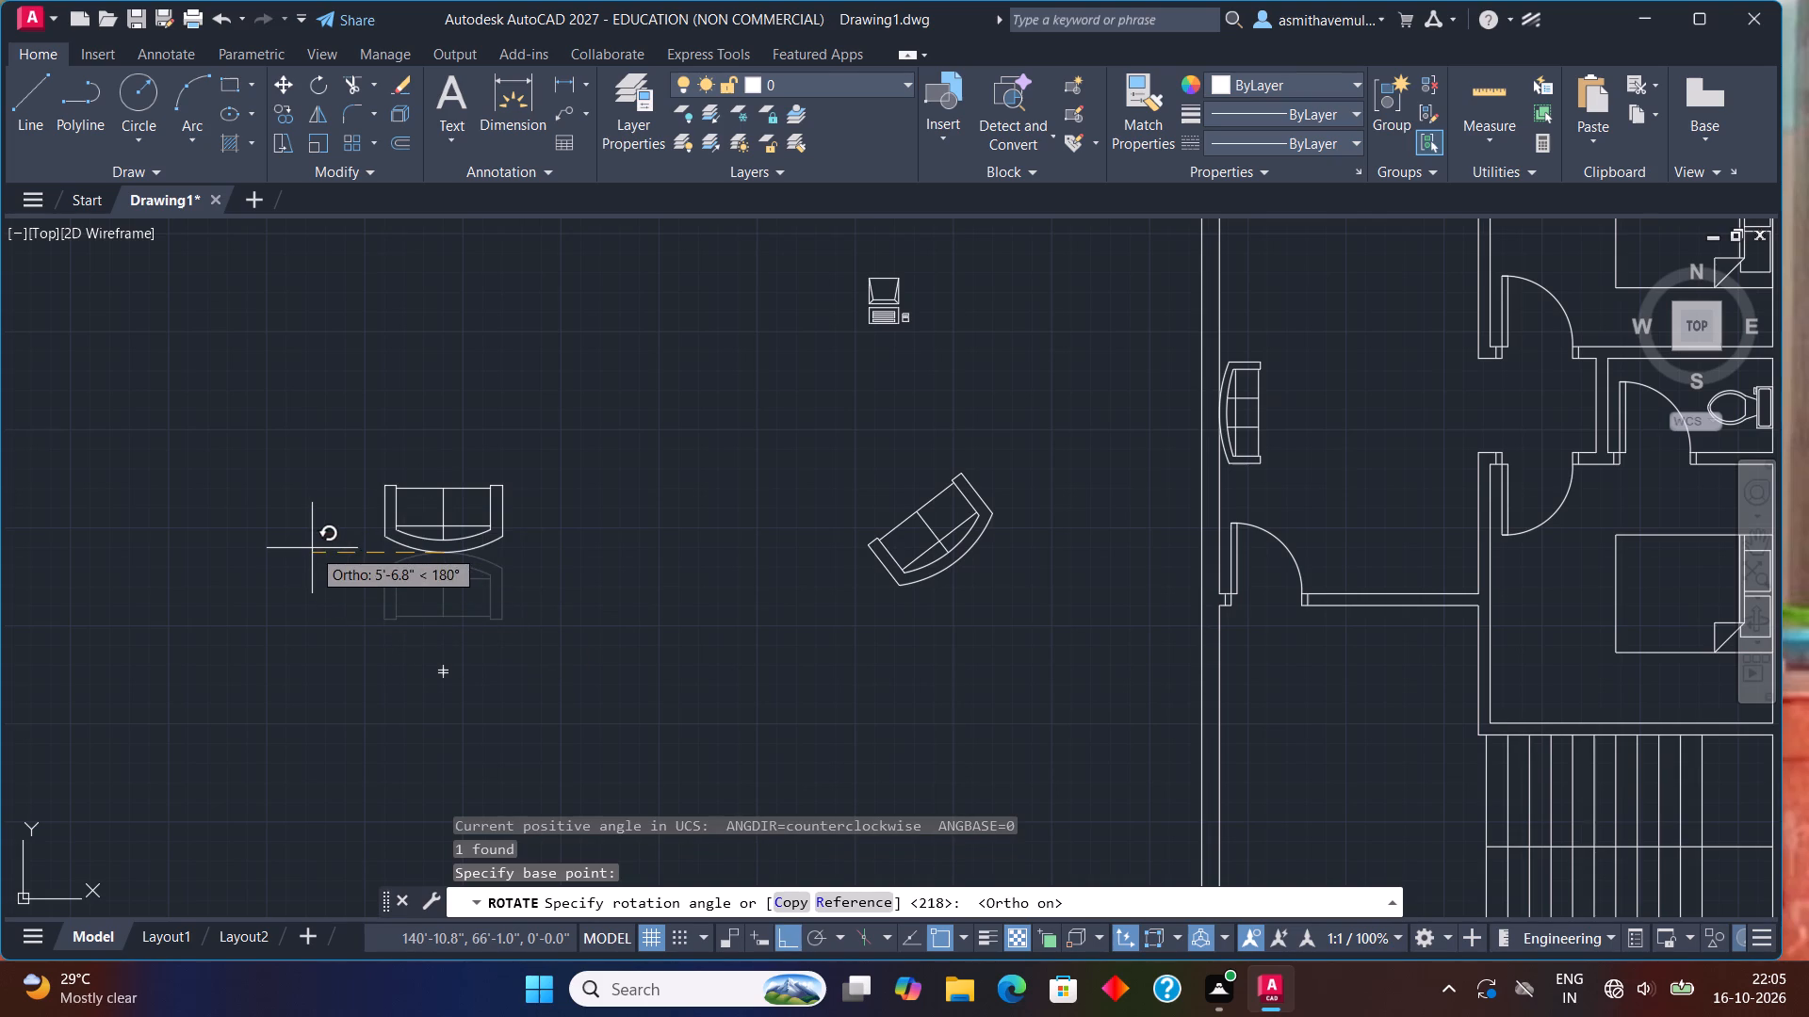
{"action": "left_click", "coordinate": [312, 548]}
Move the rotated two-seat sofa by its back midpoint onto the room's inner south wall face, east of the door, with Ortho off.
{"action": "left_click", "coordinate": [425, 551]}
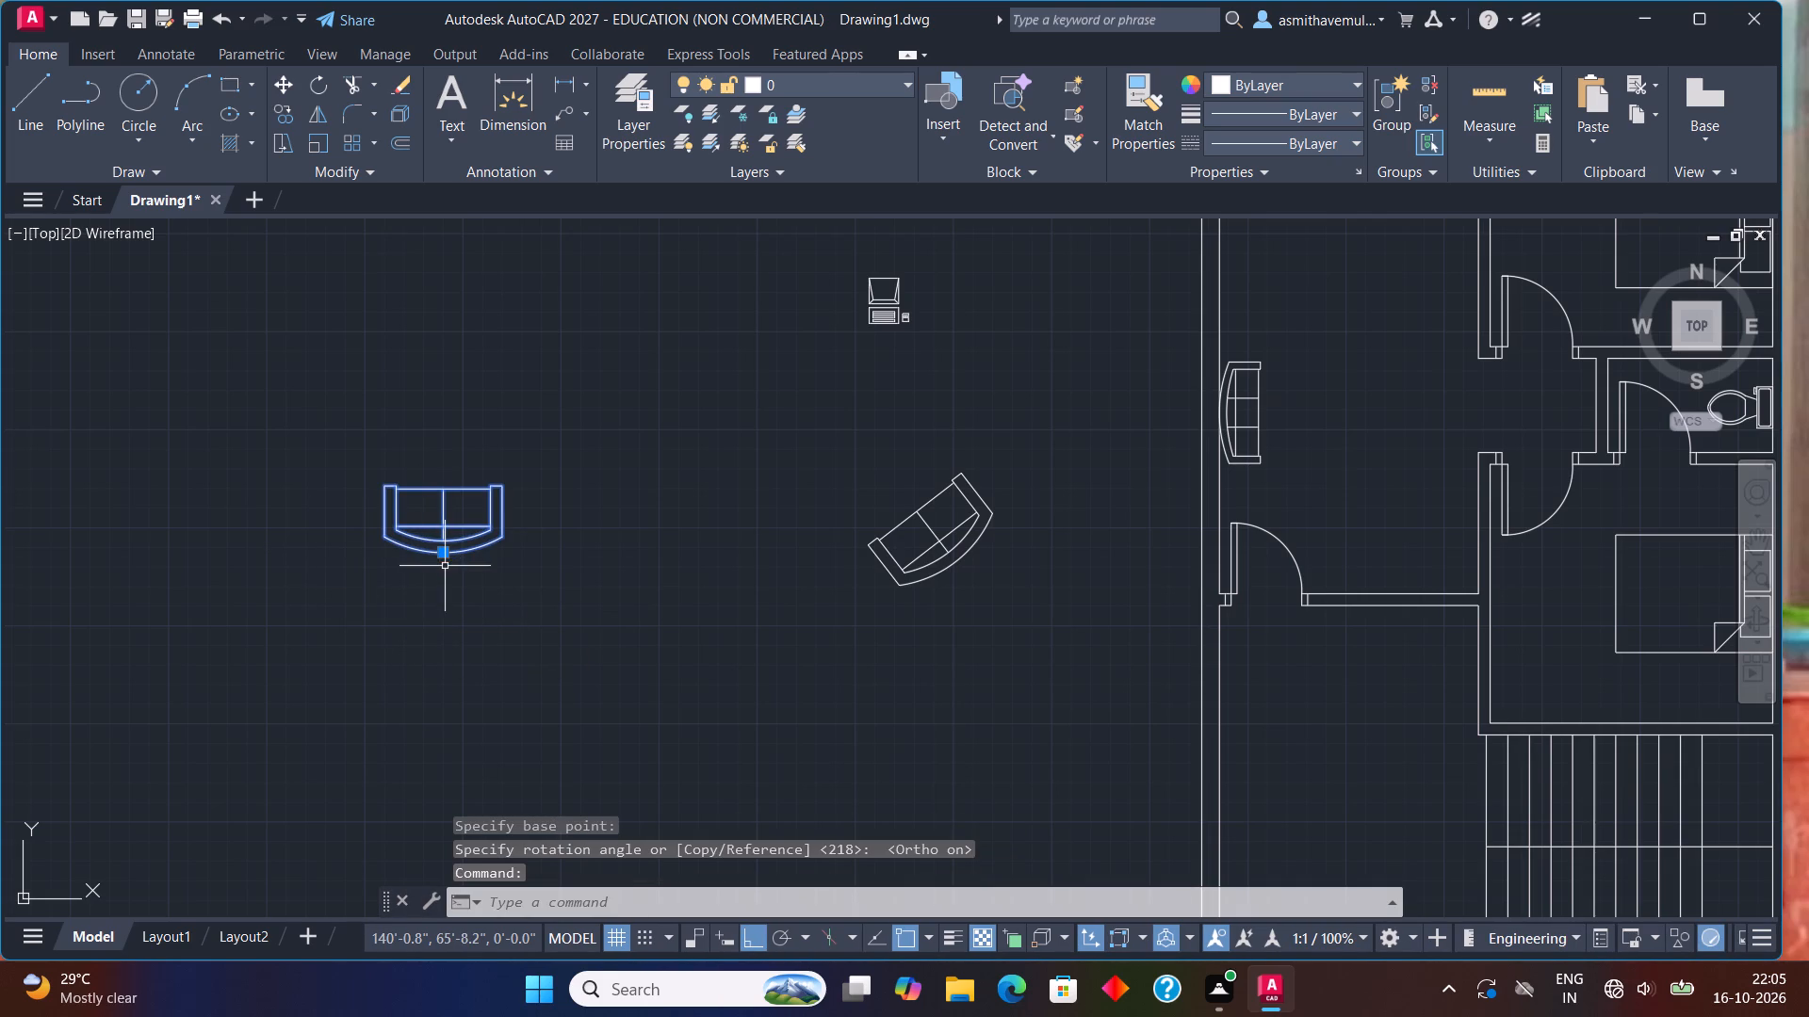
{"action": "key", "text": "m"}
{"action": "key", "text": "Return"}
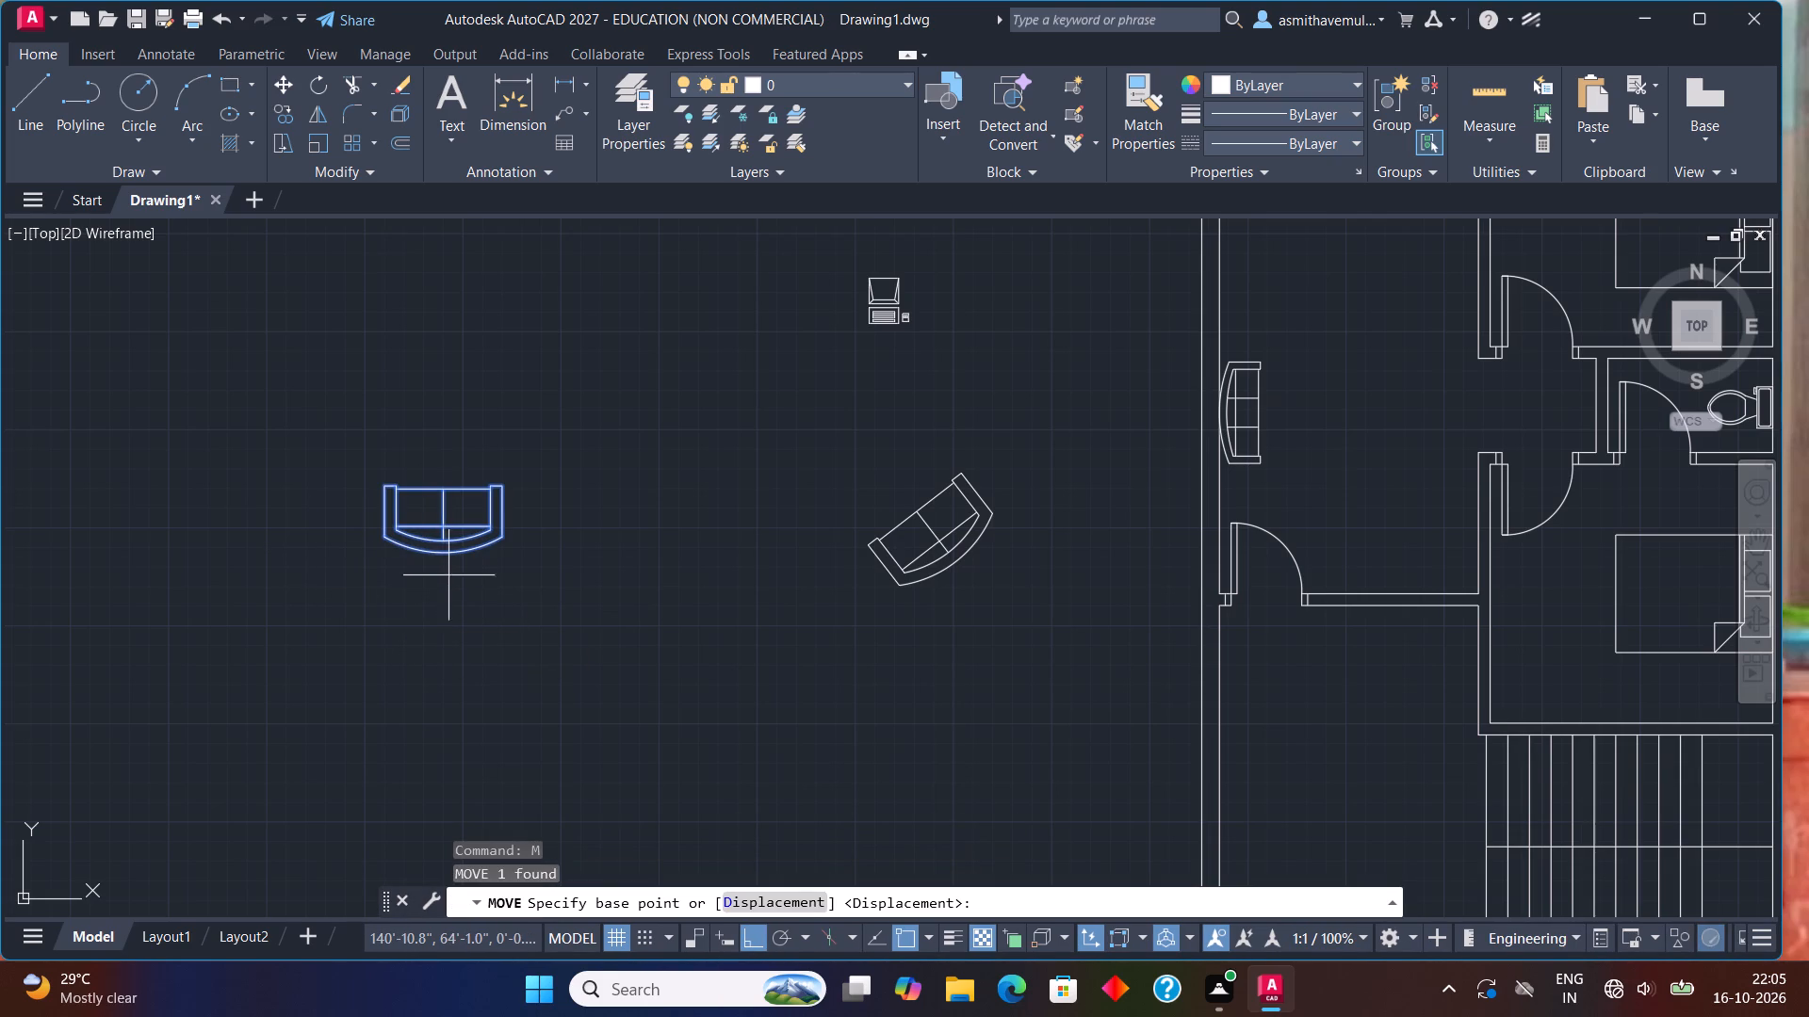
{"action": "left_click", "coordinate": [451, 557]}
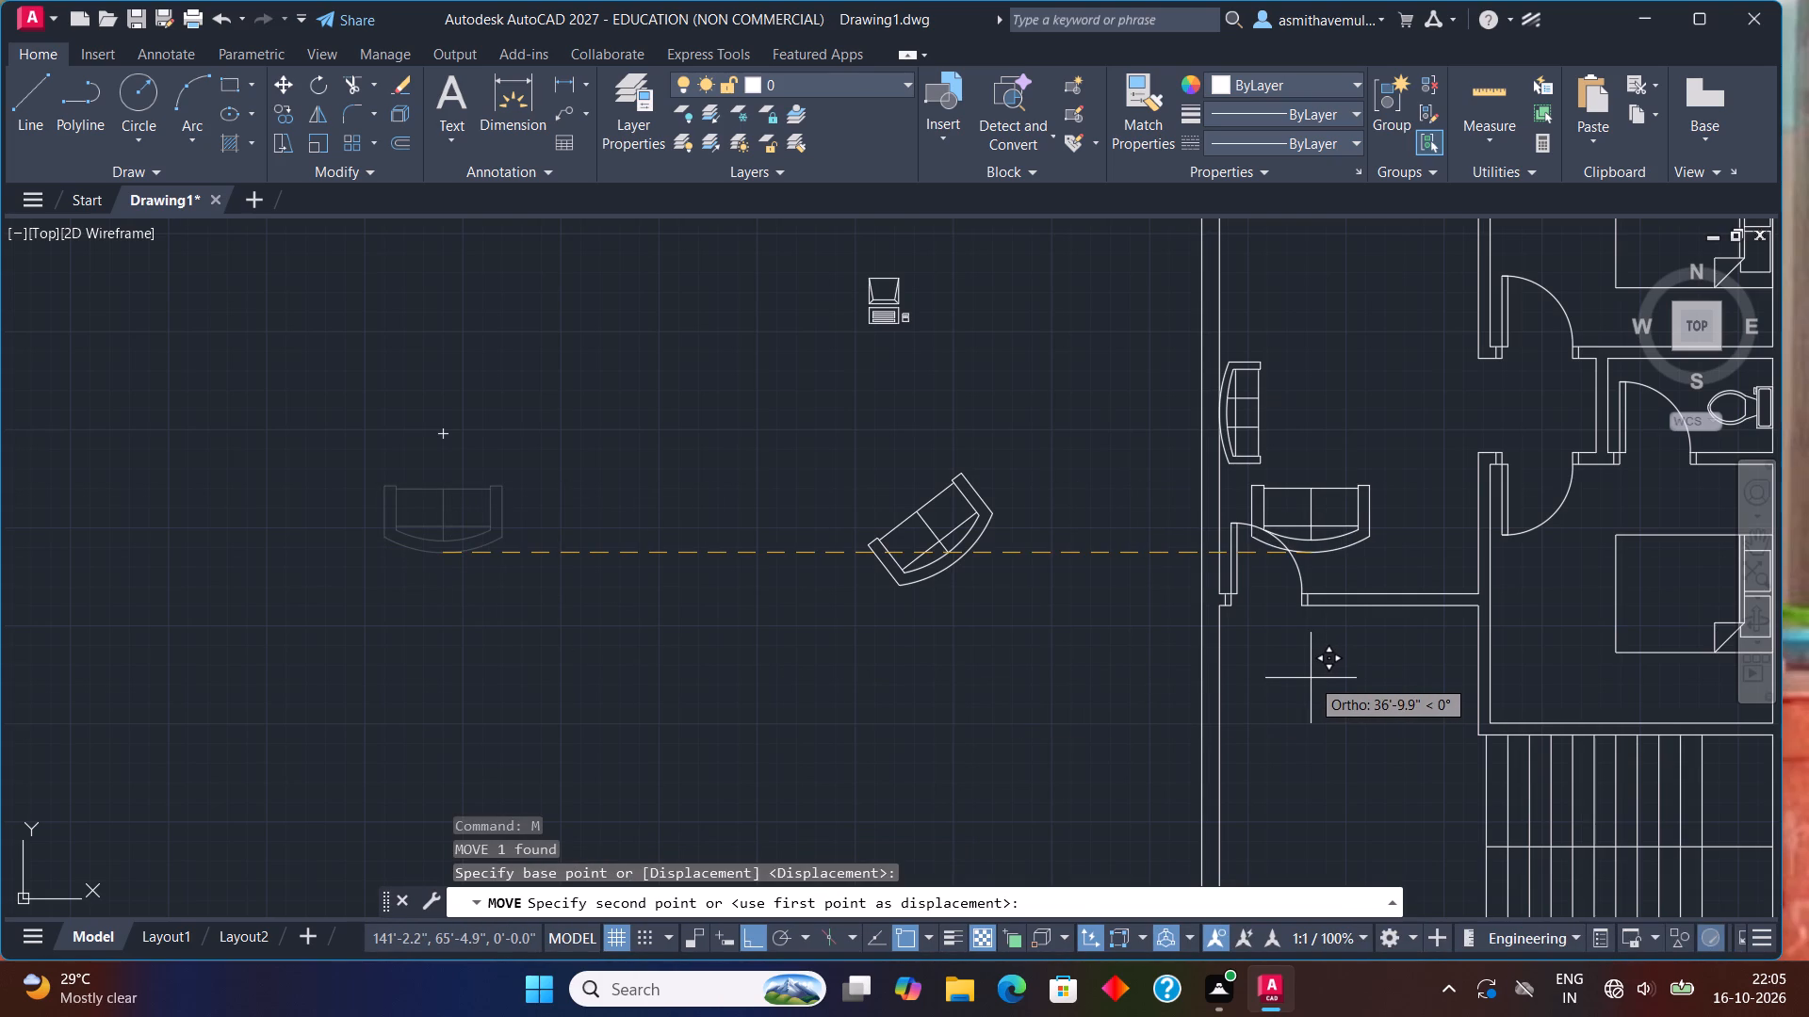
{"action": "key", "text": "F8"}
{"action": "scroll", "coordinate": [1366, 589], "scroll_direction": "up", "scroll_amount": 2}
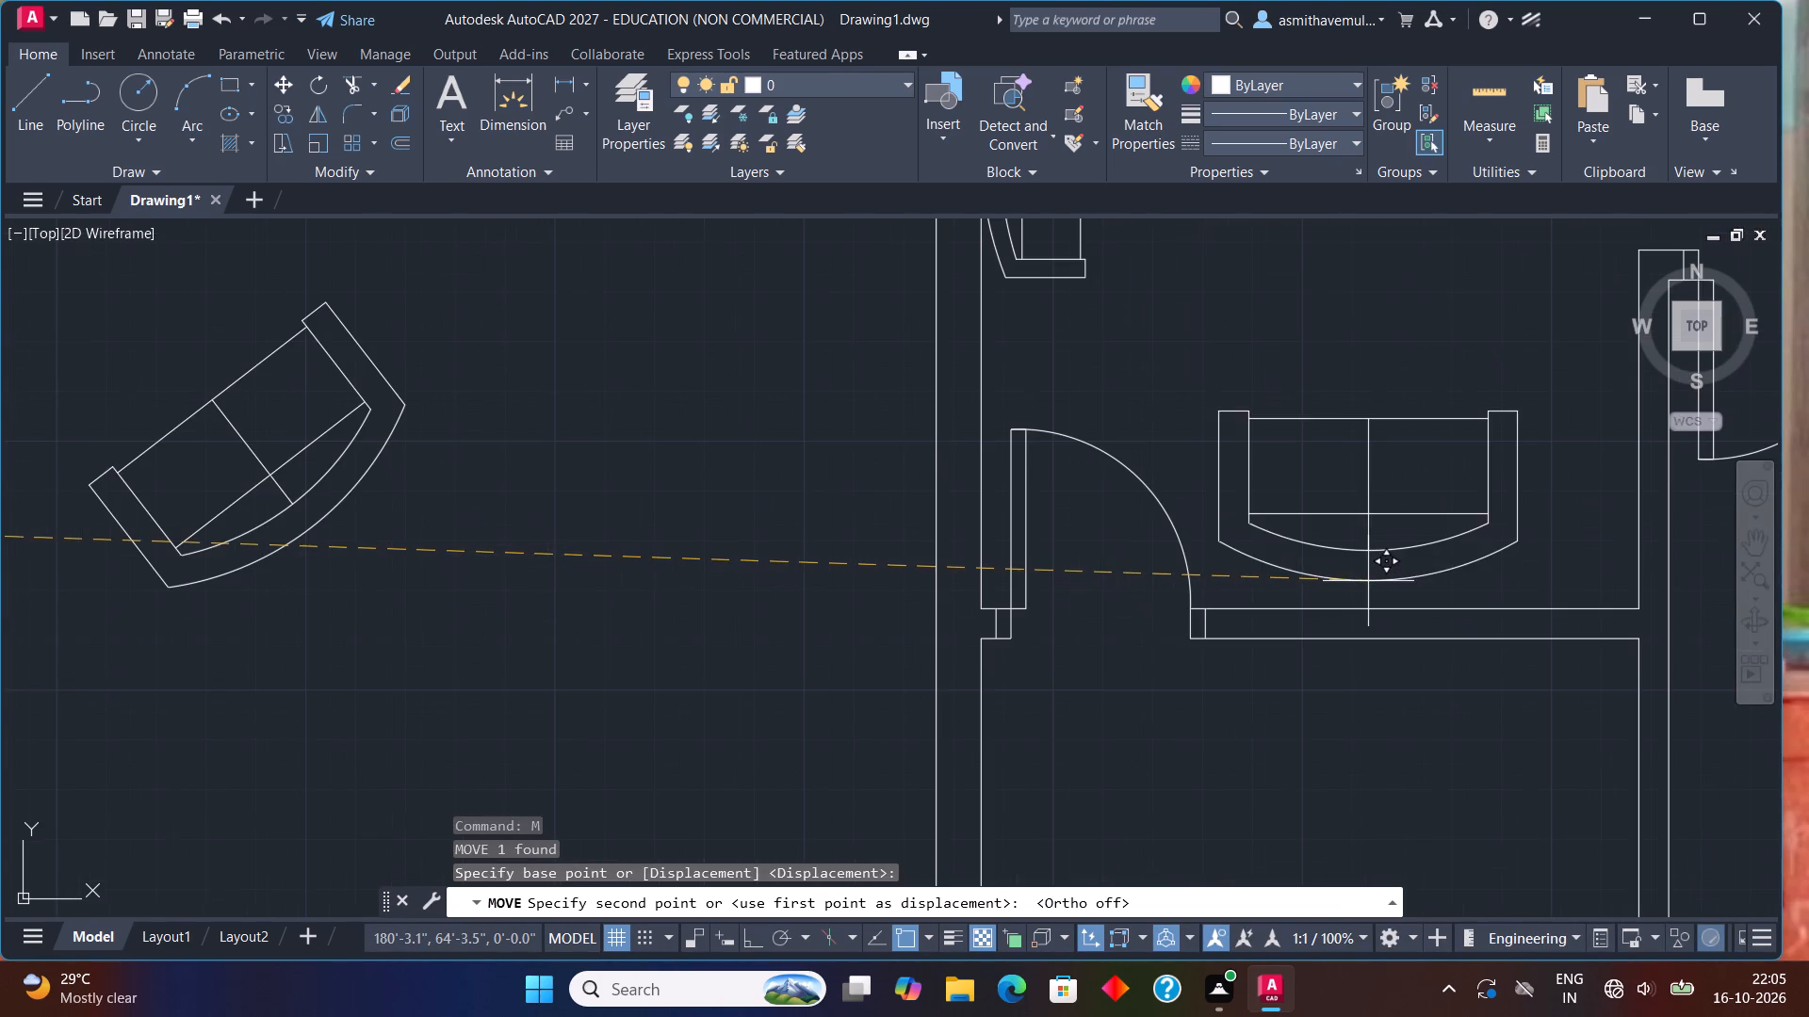
{"action": "left_click", "coordinate": [1381, 609]}
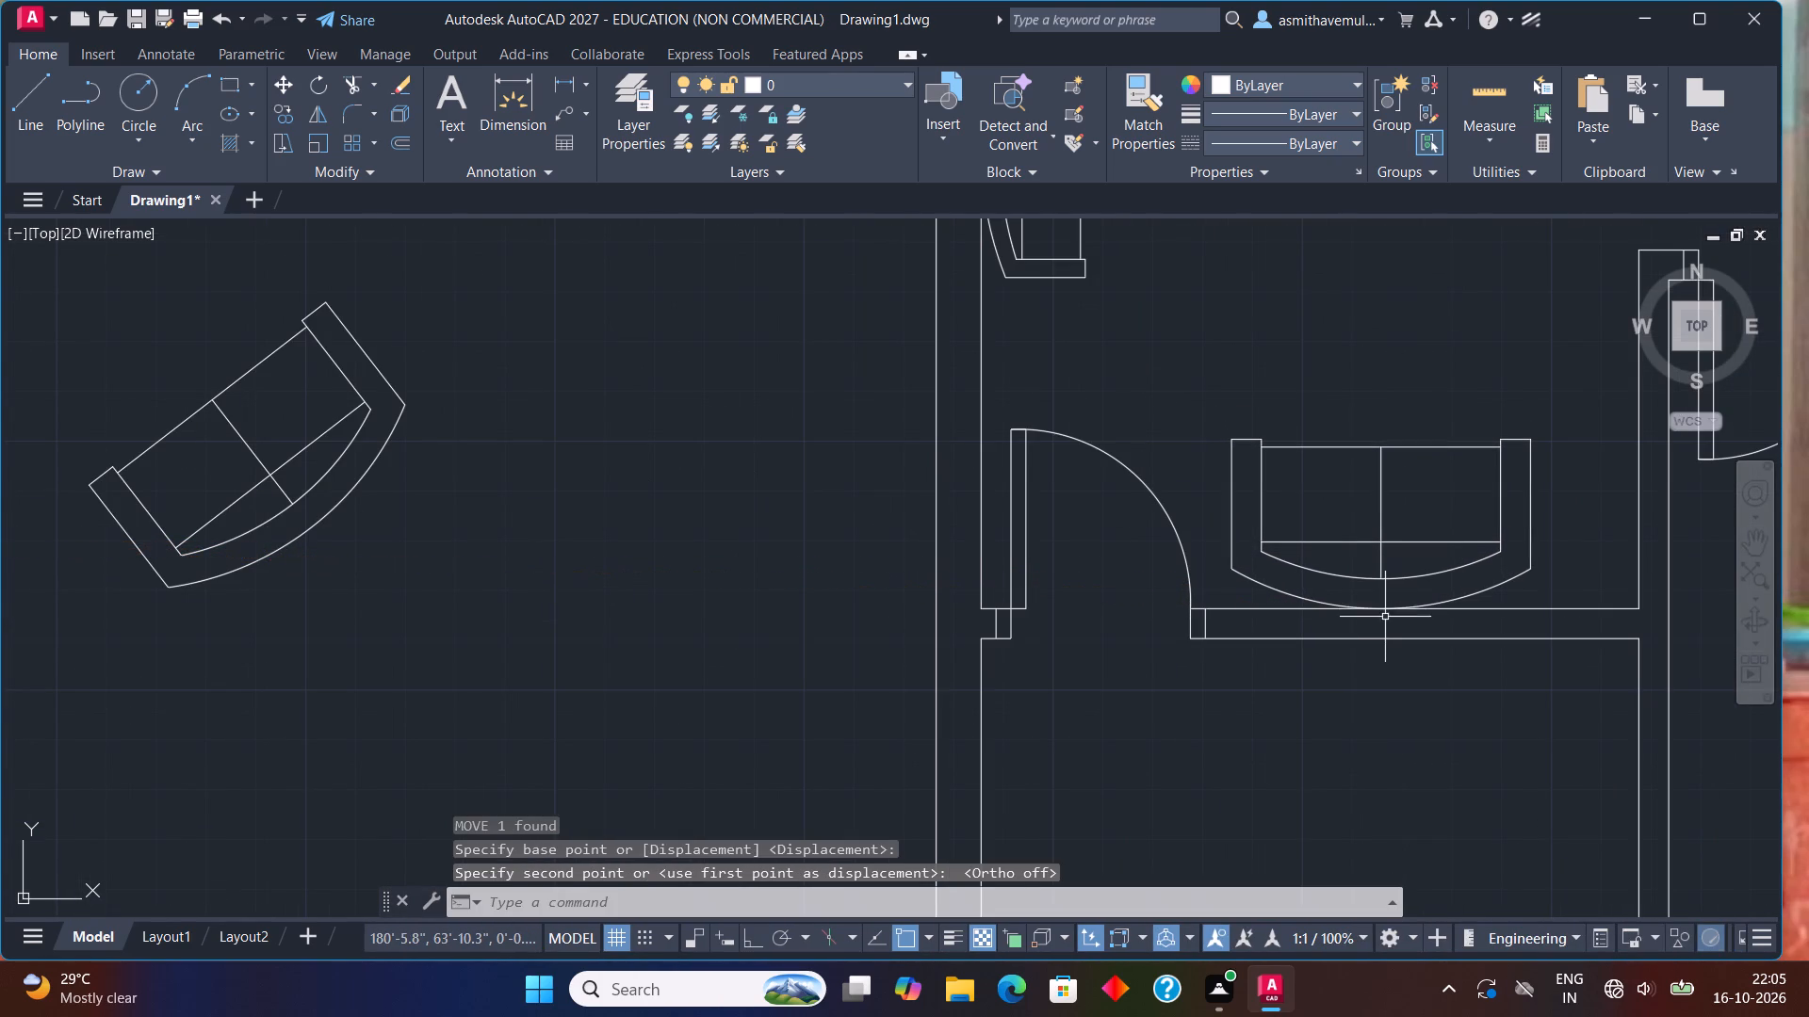
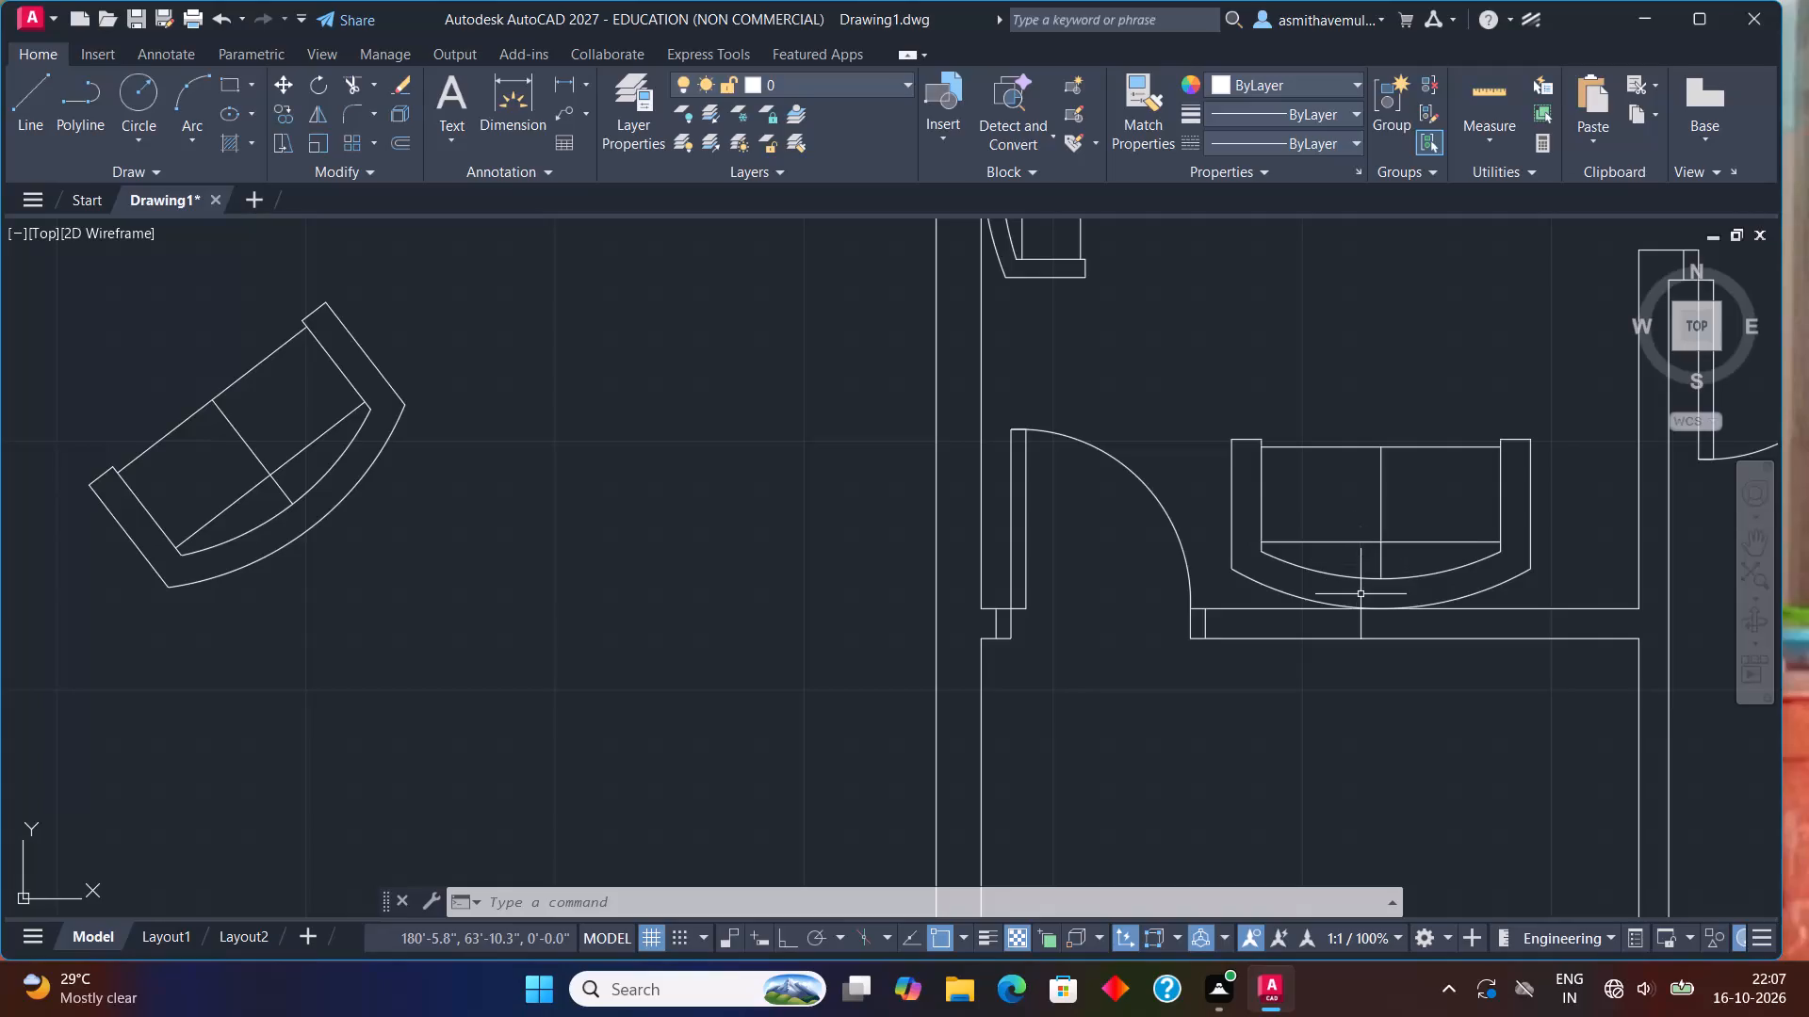
Scale the two-seat sofa on the south wall down to roughly half size about the midpoint of its curved back.
{"action": "left_click", "coordinate": [1363, 607]}
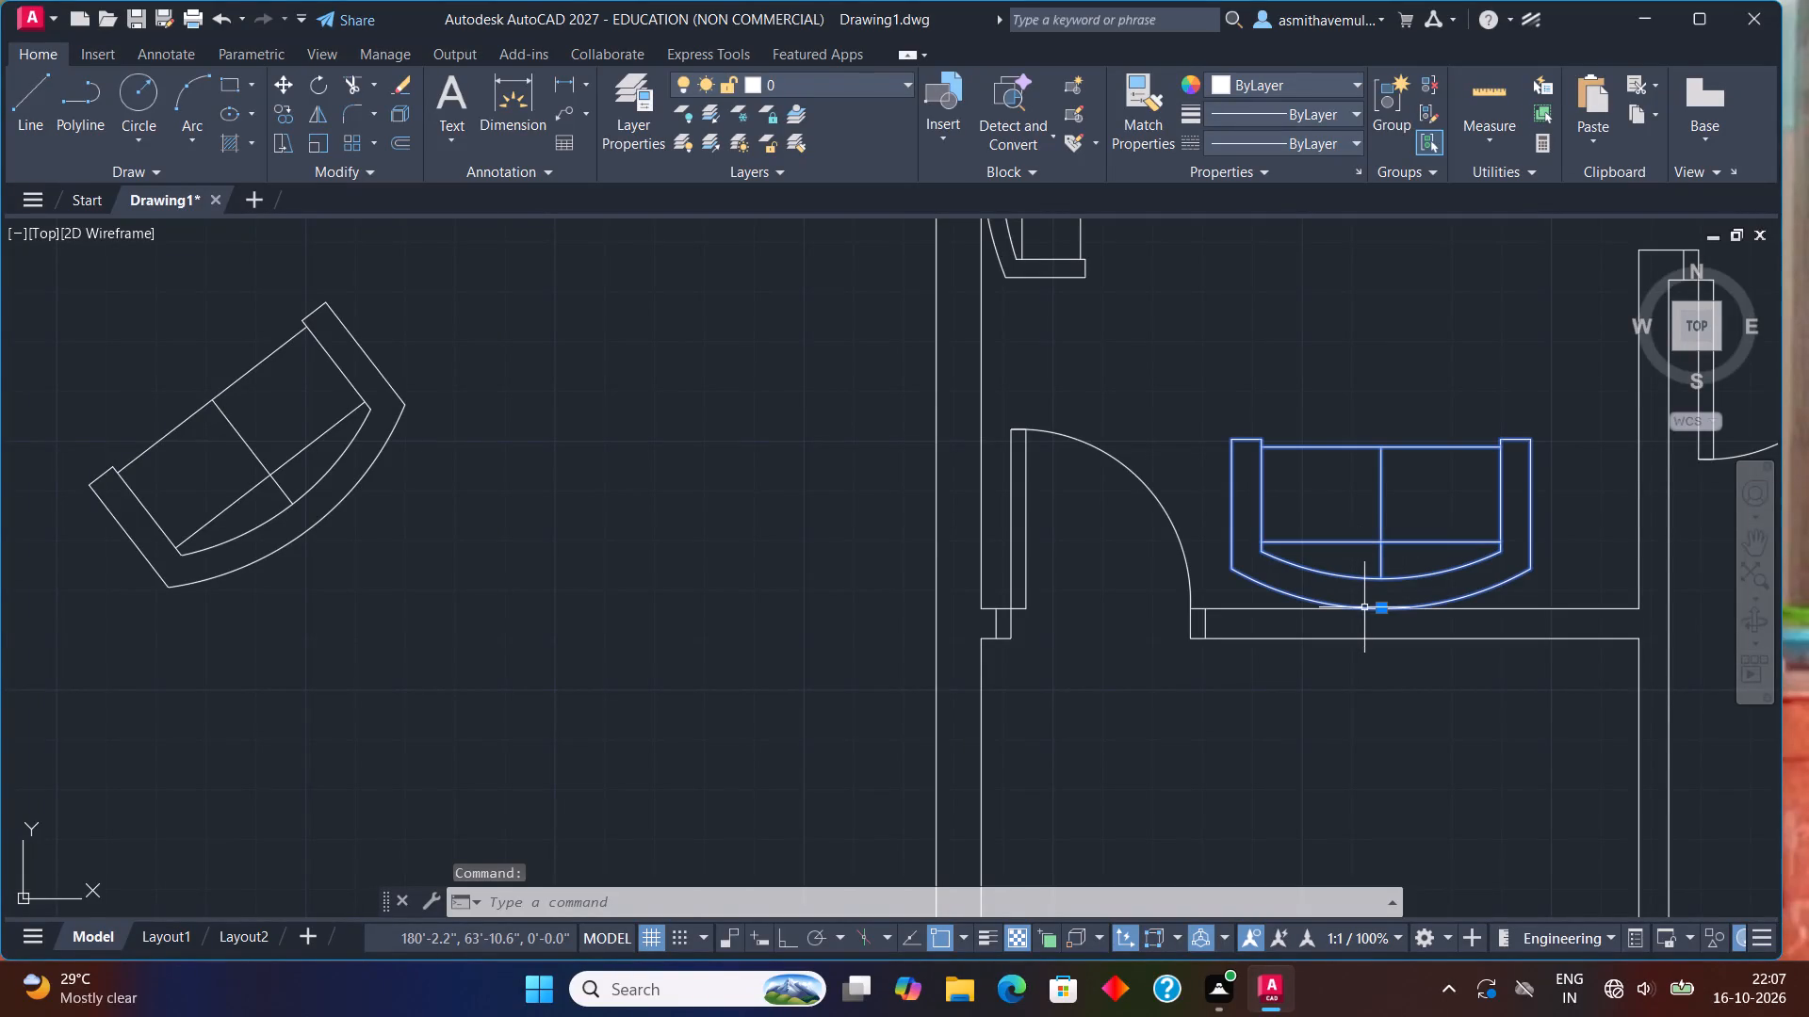
{"action": "type", "text": "SCALE"}
{"action": "key", "text": "Return"}
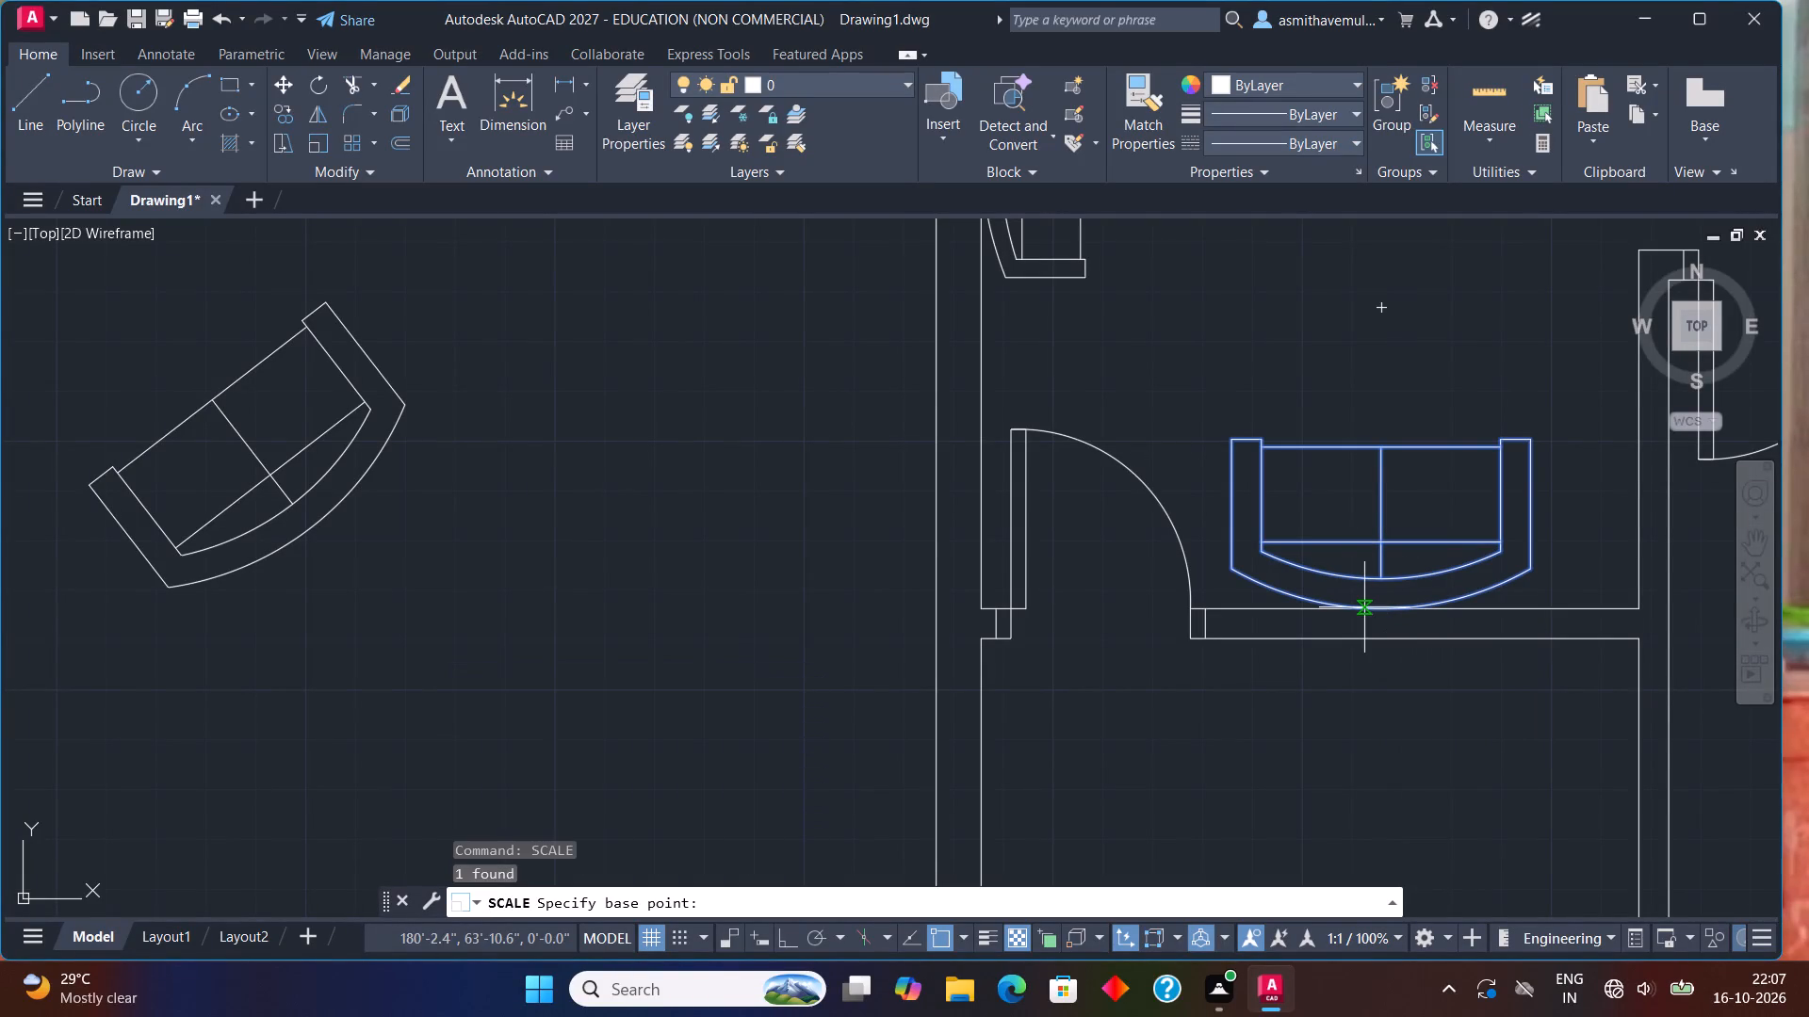
{"action": "left_click", "coordinate": [1388, 610]}
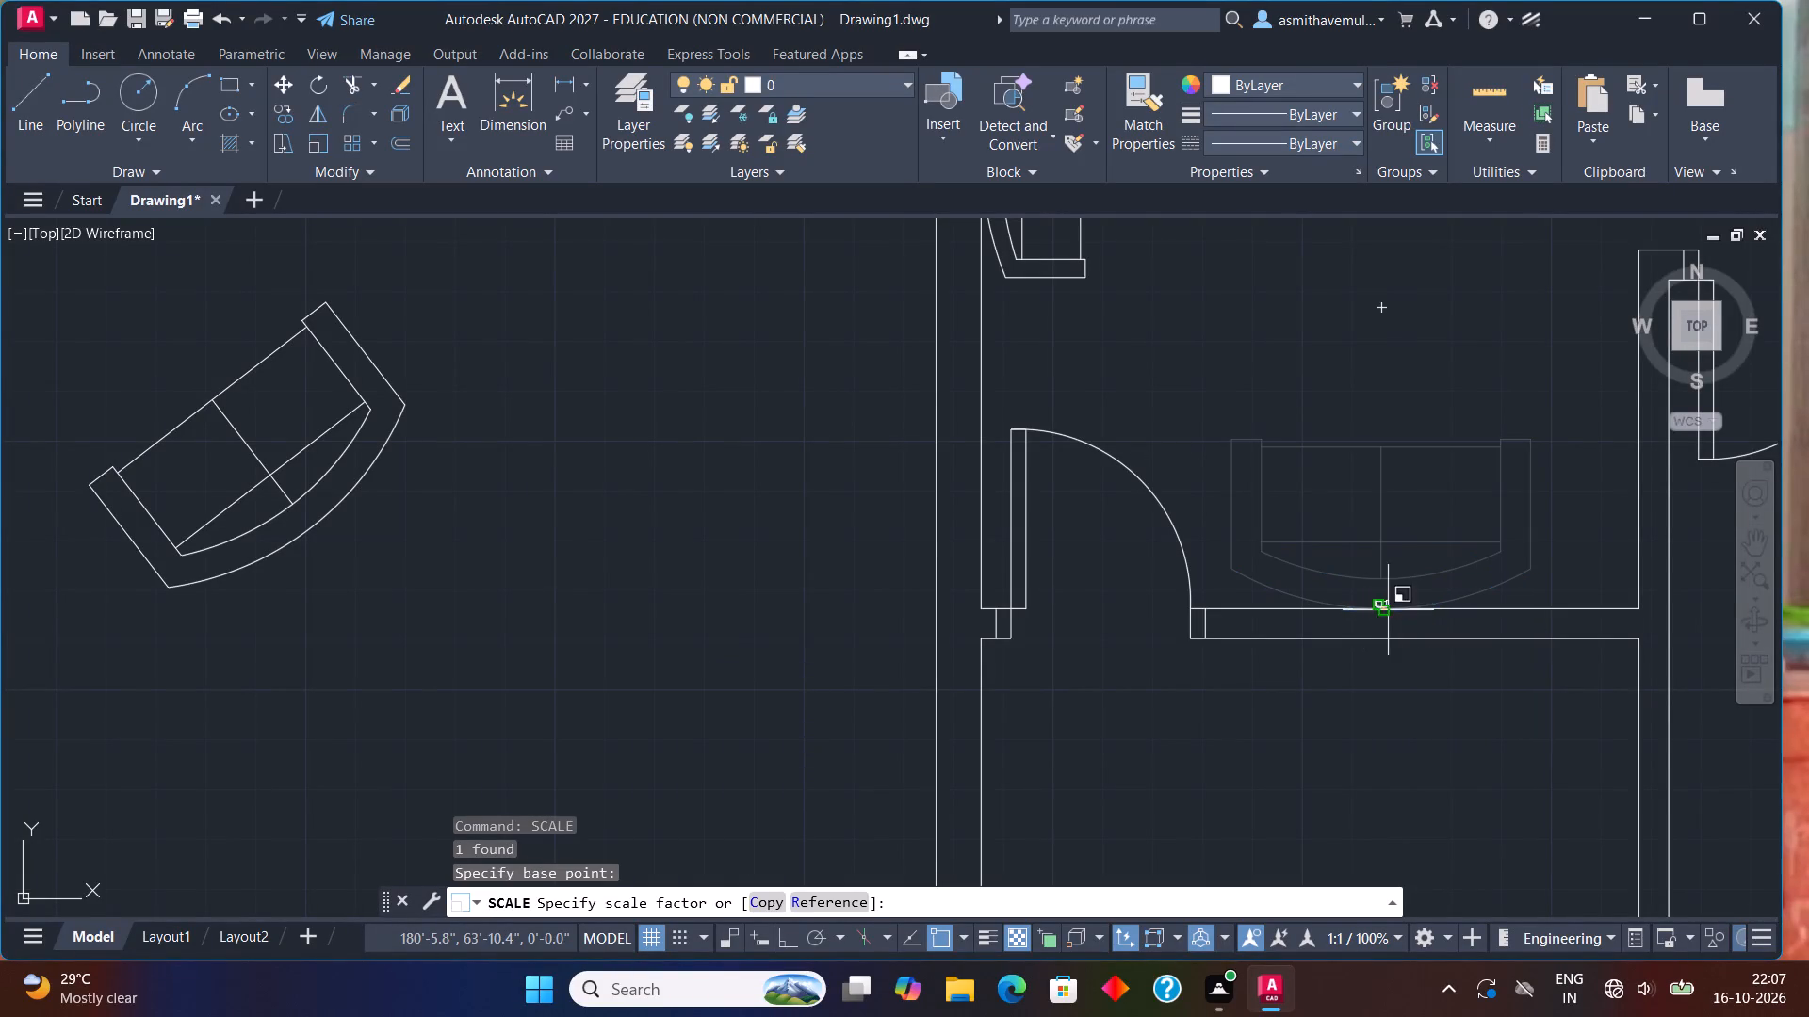
{"action": "left_click", "coordinate": [1374, 690]}
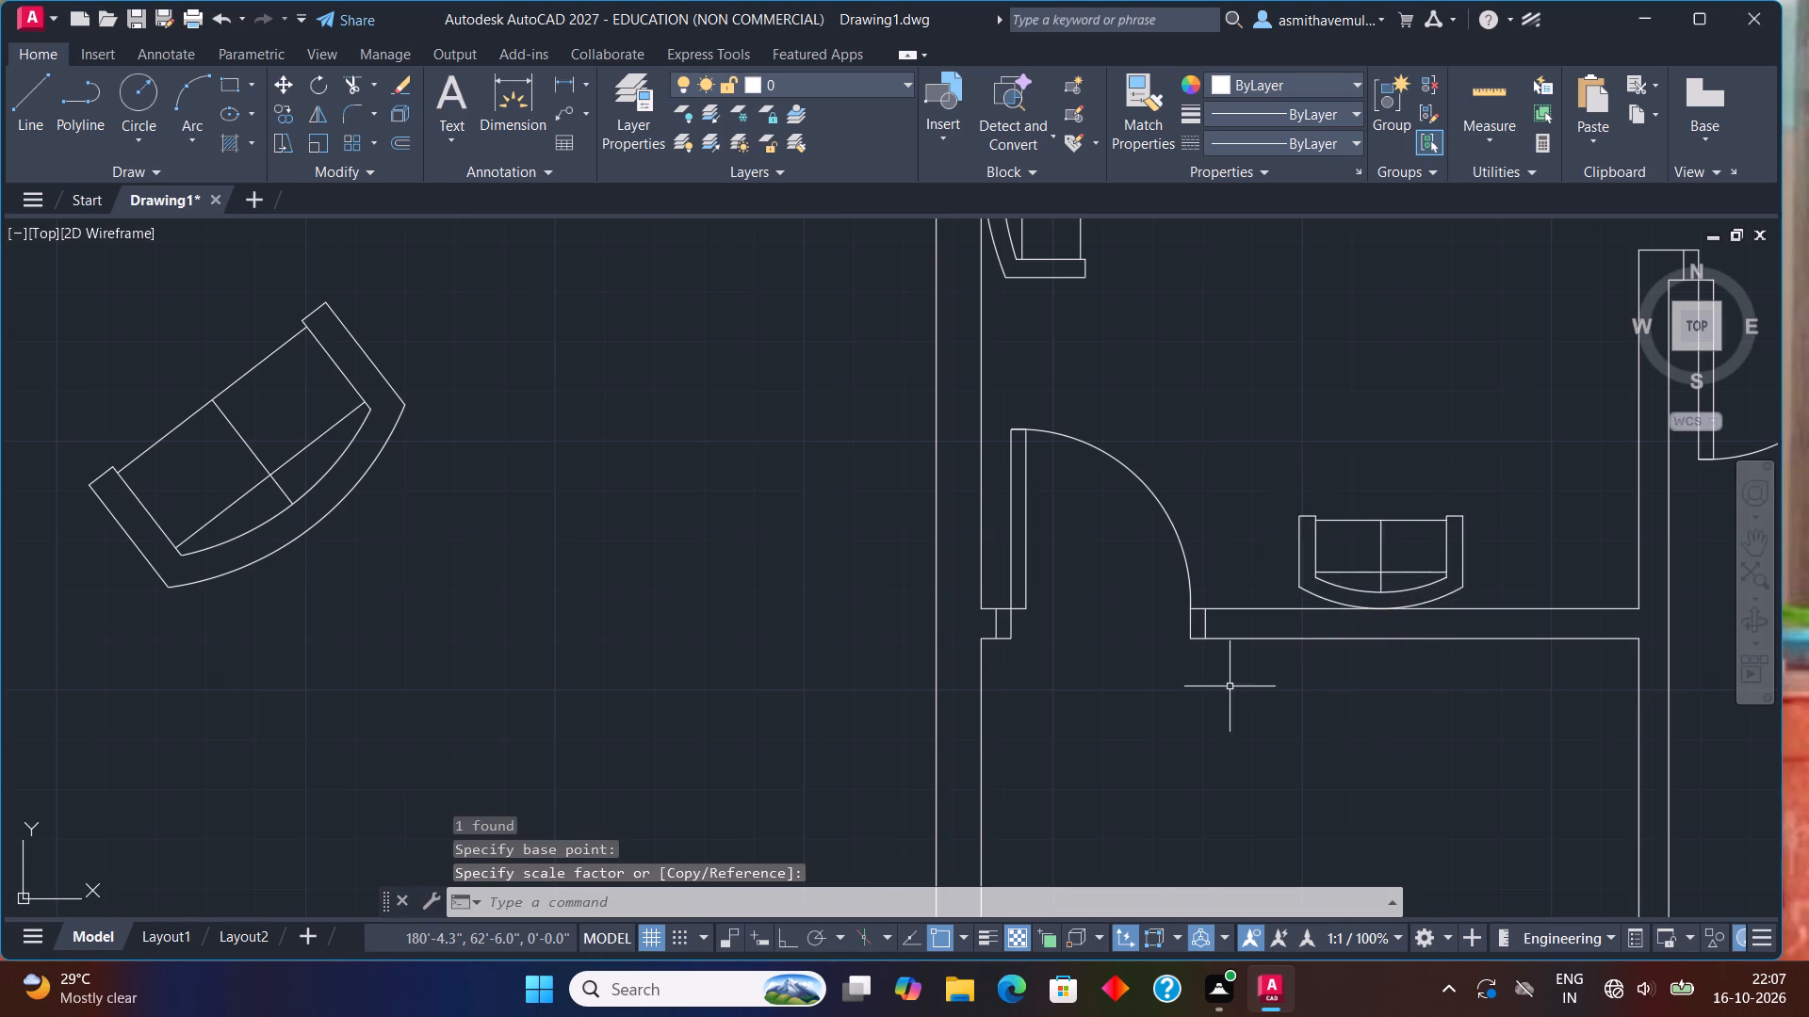
Move the wood-grain table from outside the plan's east side into the living room, just north of the scaled two-seat sofa.
{"action": "scroll", "coordinate": [1197, 686], "scroll_direction": "down", "scroll_amount": 3}
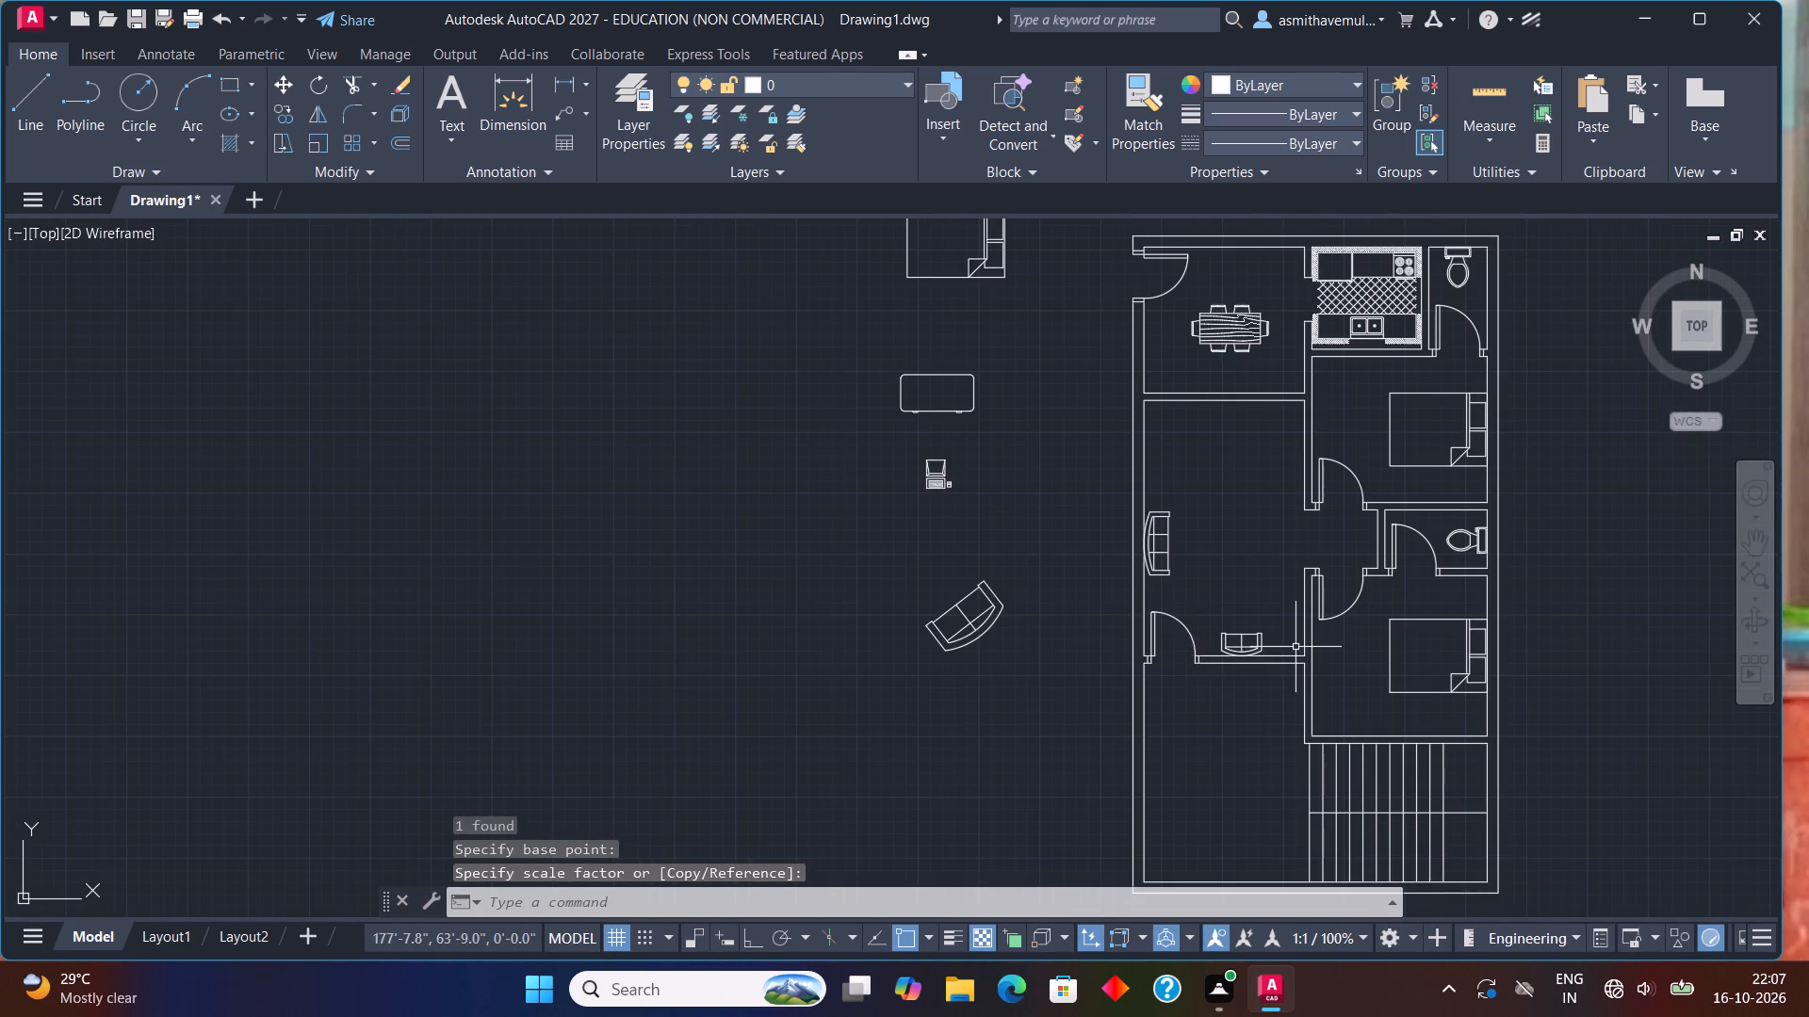
{"action": "middle_click_drag", "start_coordinate": [1296, 647], "coordinate": [1069, 623]}
{"action": "scroll", "coordinate": [1048, 619], "scroll_direction": "down", "scroll_amount": 2}
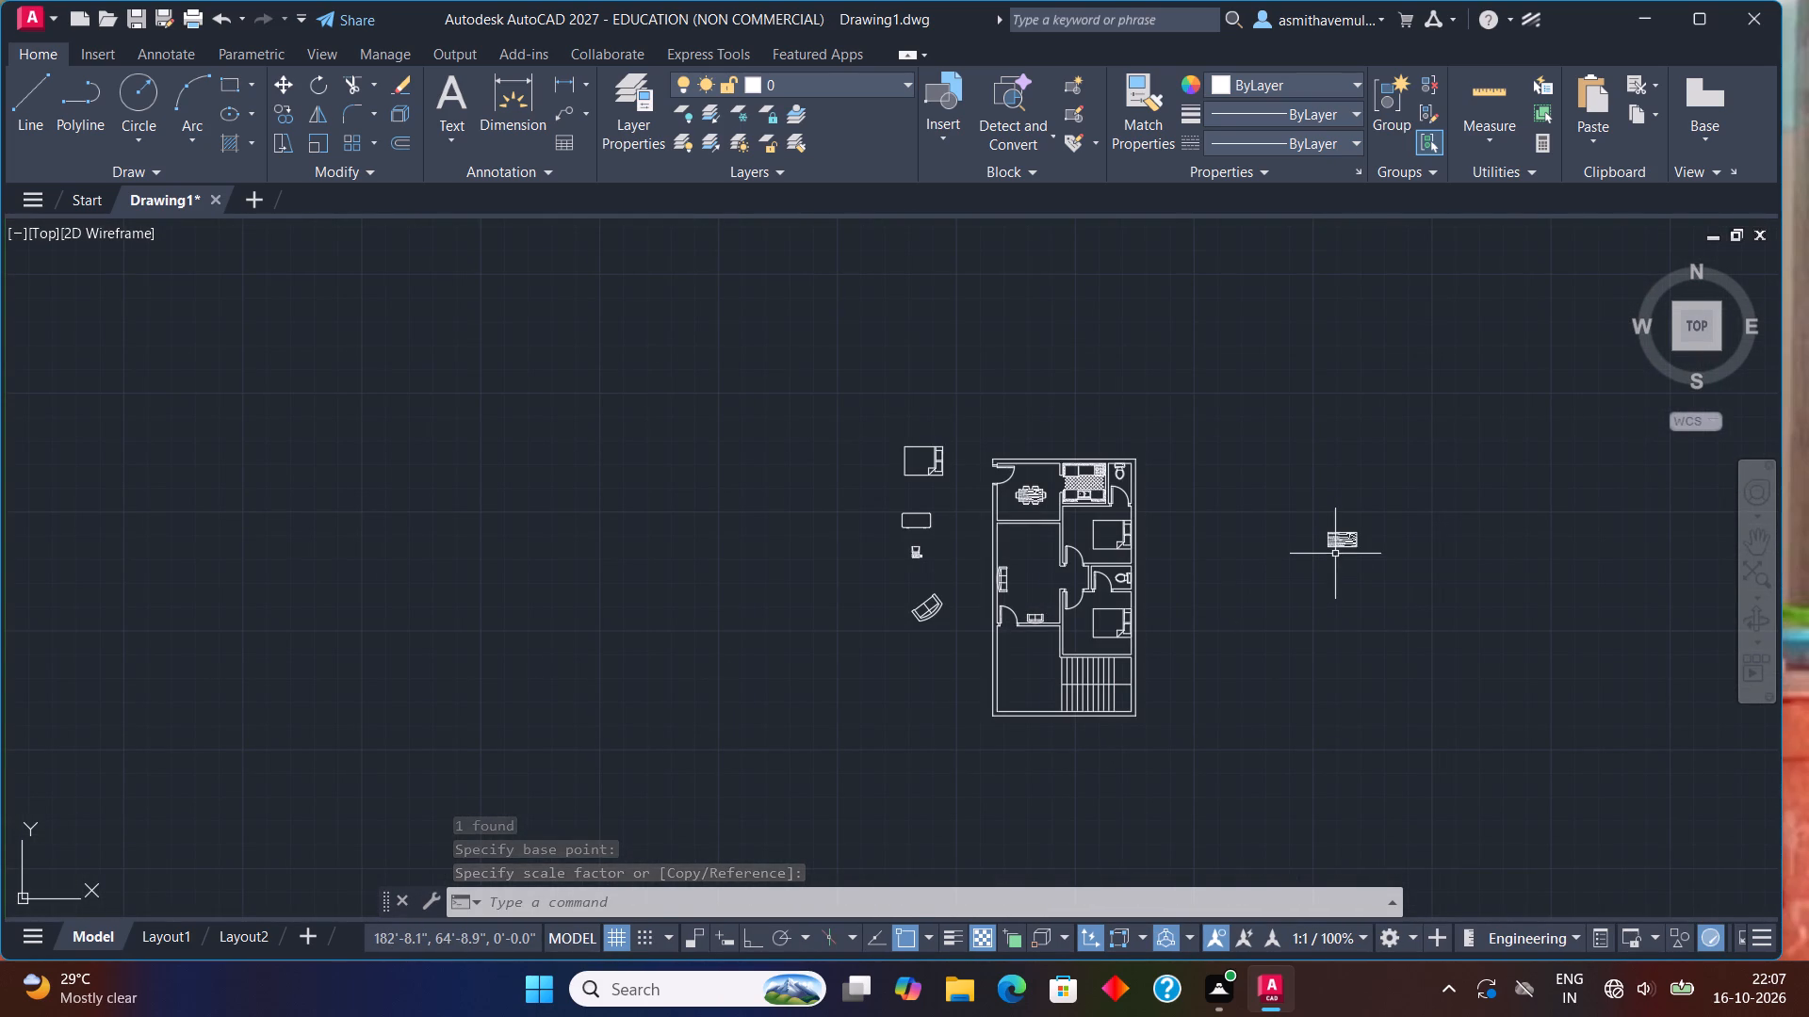
{"action": "left_click", "coordinate": [1336, 551]}
{"action": "left_click", "coordinate": [1336, 551]}
{"action": "left_click", "coordinate": [1336, 538]}
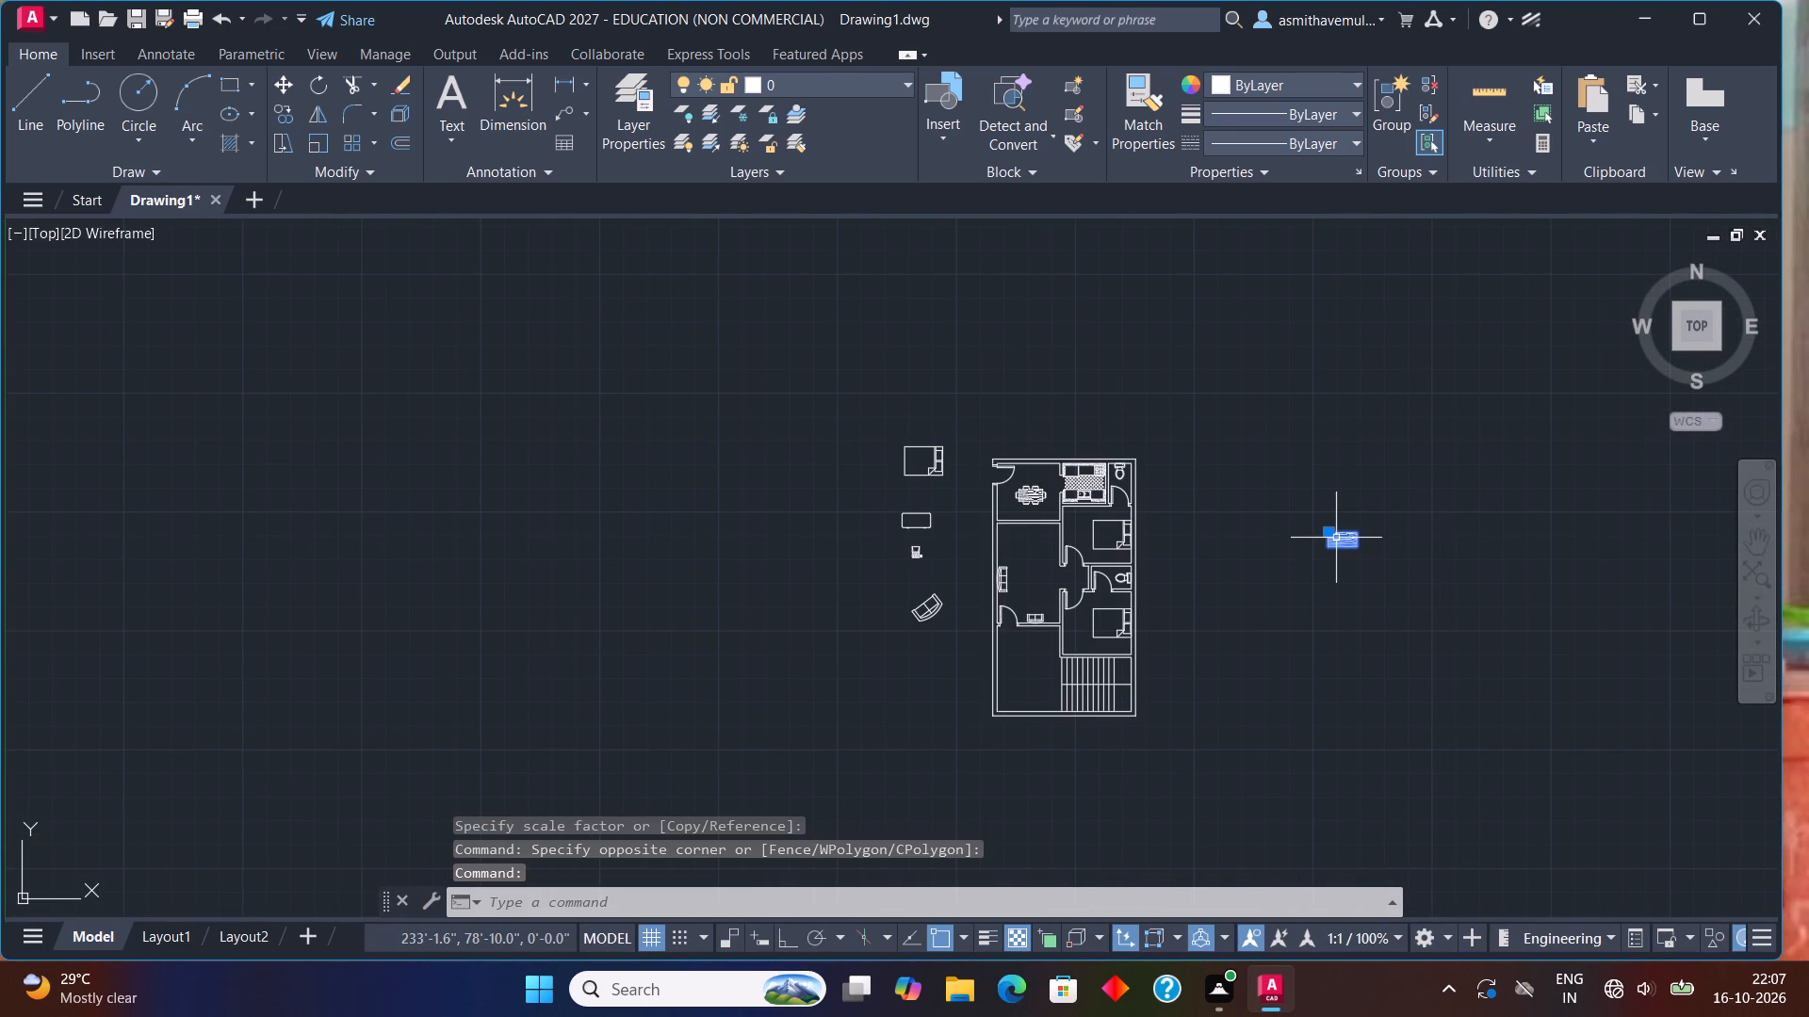
{"action": "key", "text": "m"}
{"action": "key", "text": "Return"}
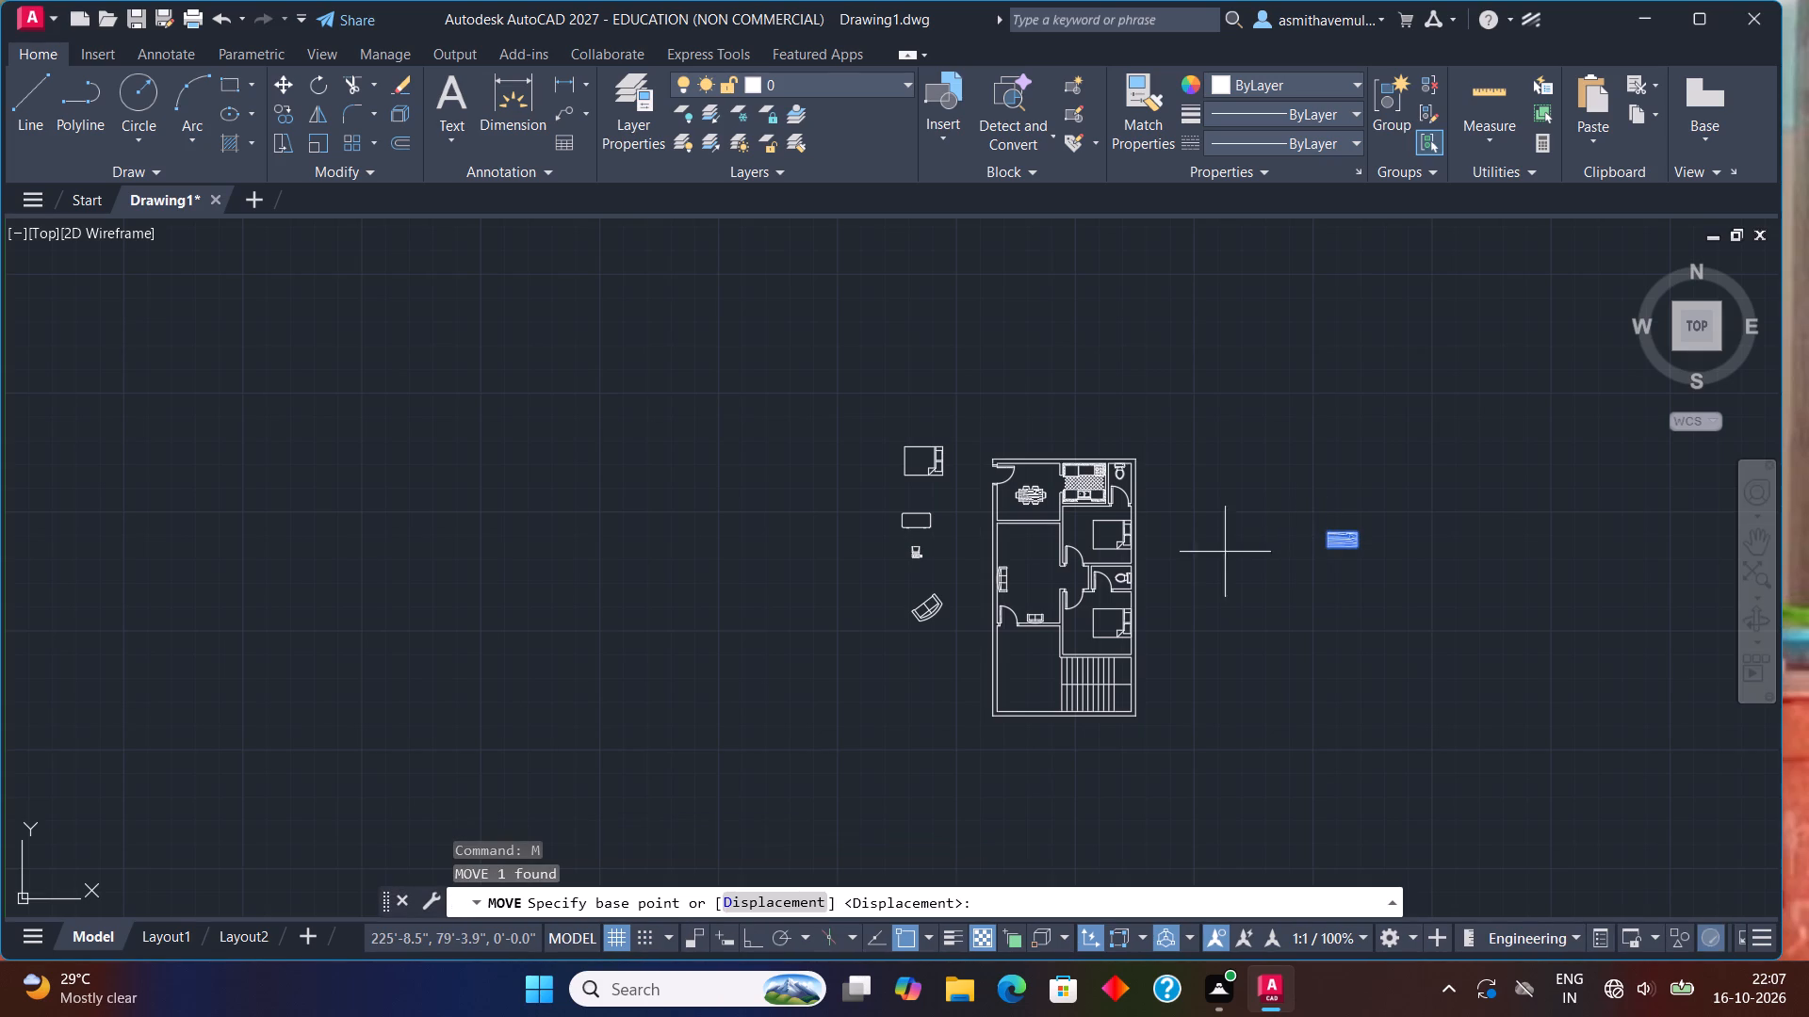
{"action": "left_click", "coordinate": [1345, 537]}
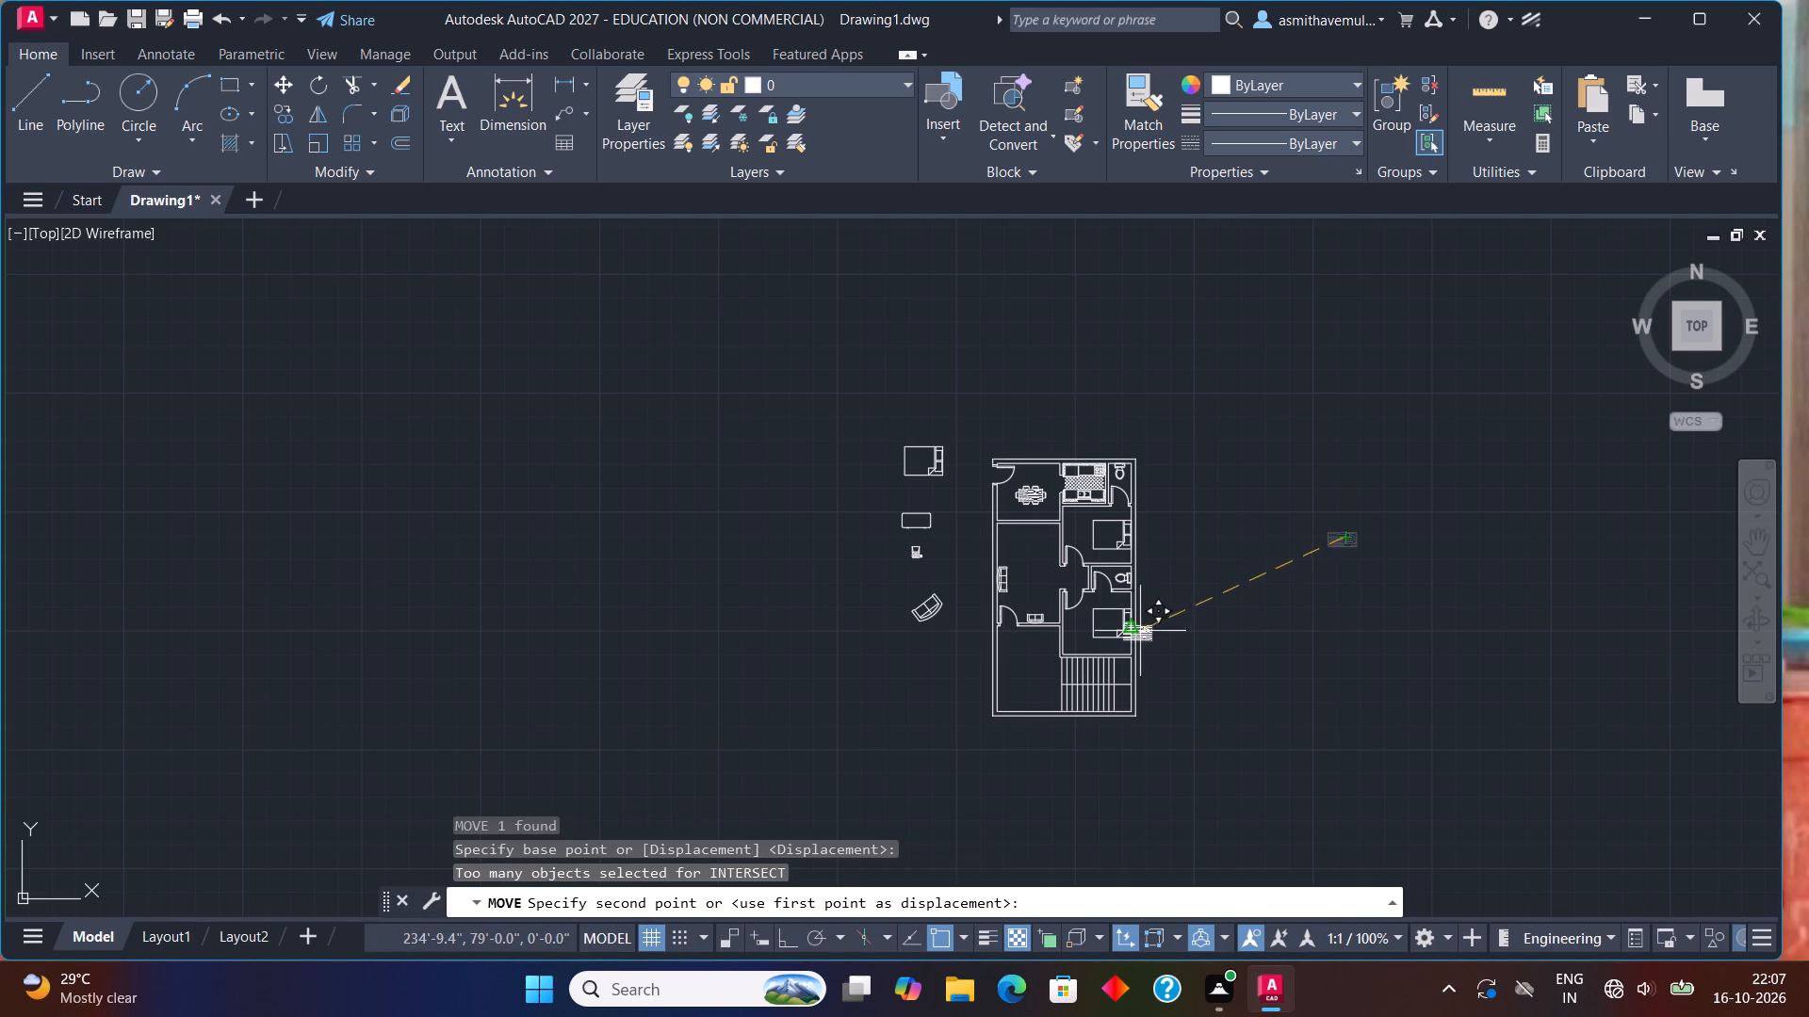
{"action": "scroll", "coordinate": [1132, 631], "scroll_direction": "up", "scroll_amount": 2}
{"action": "scroll", "coordinate": [920, 589], "scroll_direction": "up", "scroll_amount": 2}
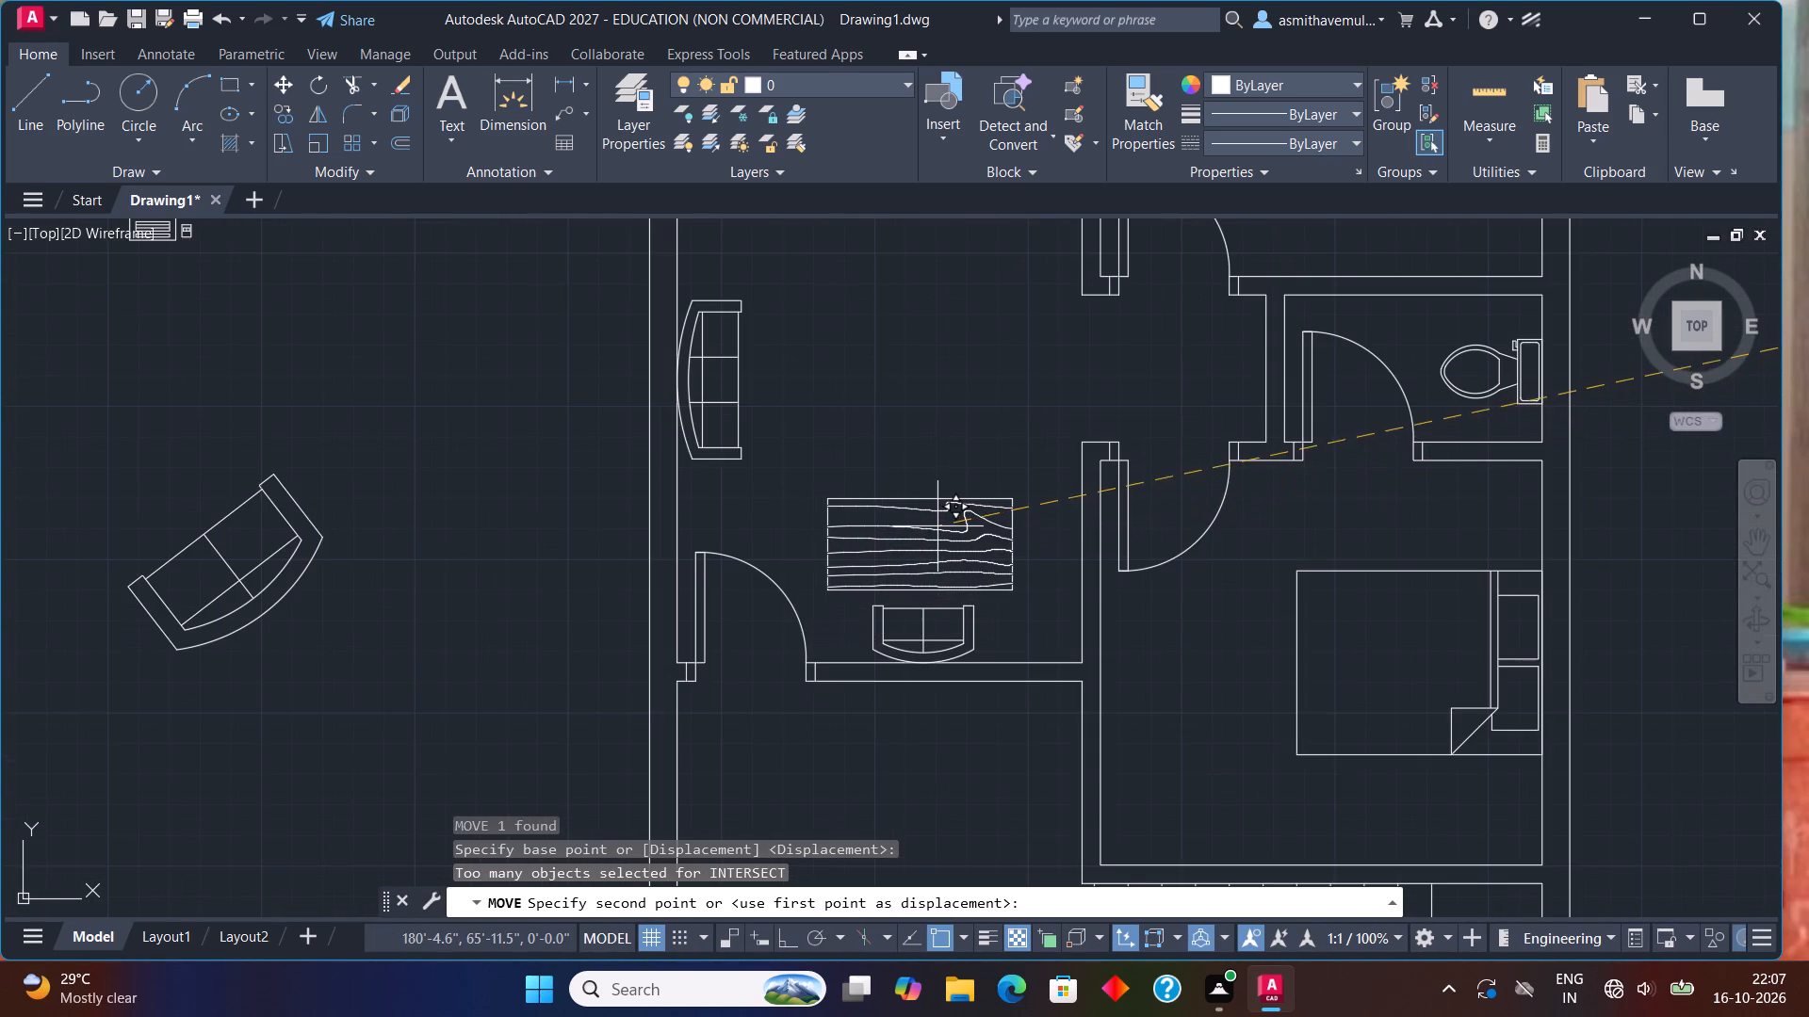
{"action": "left_click", "coordinate": [938, 523]}
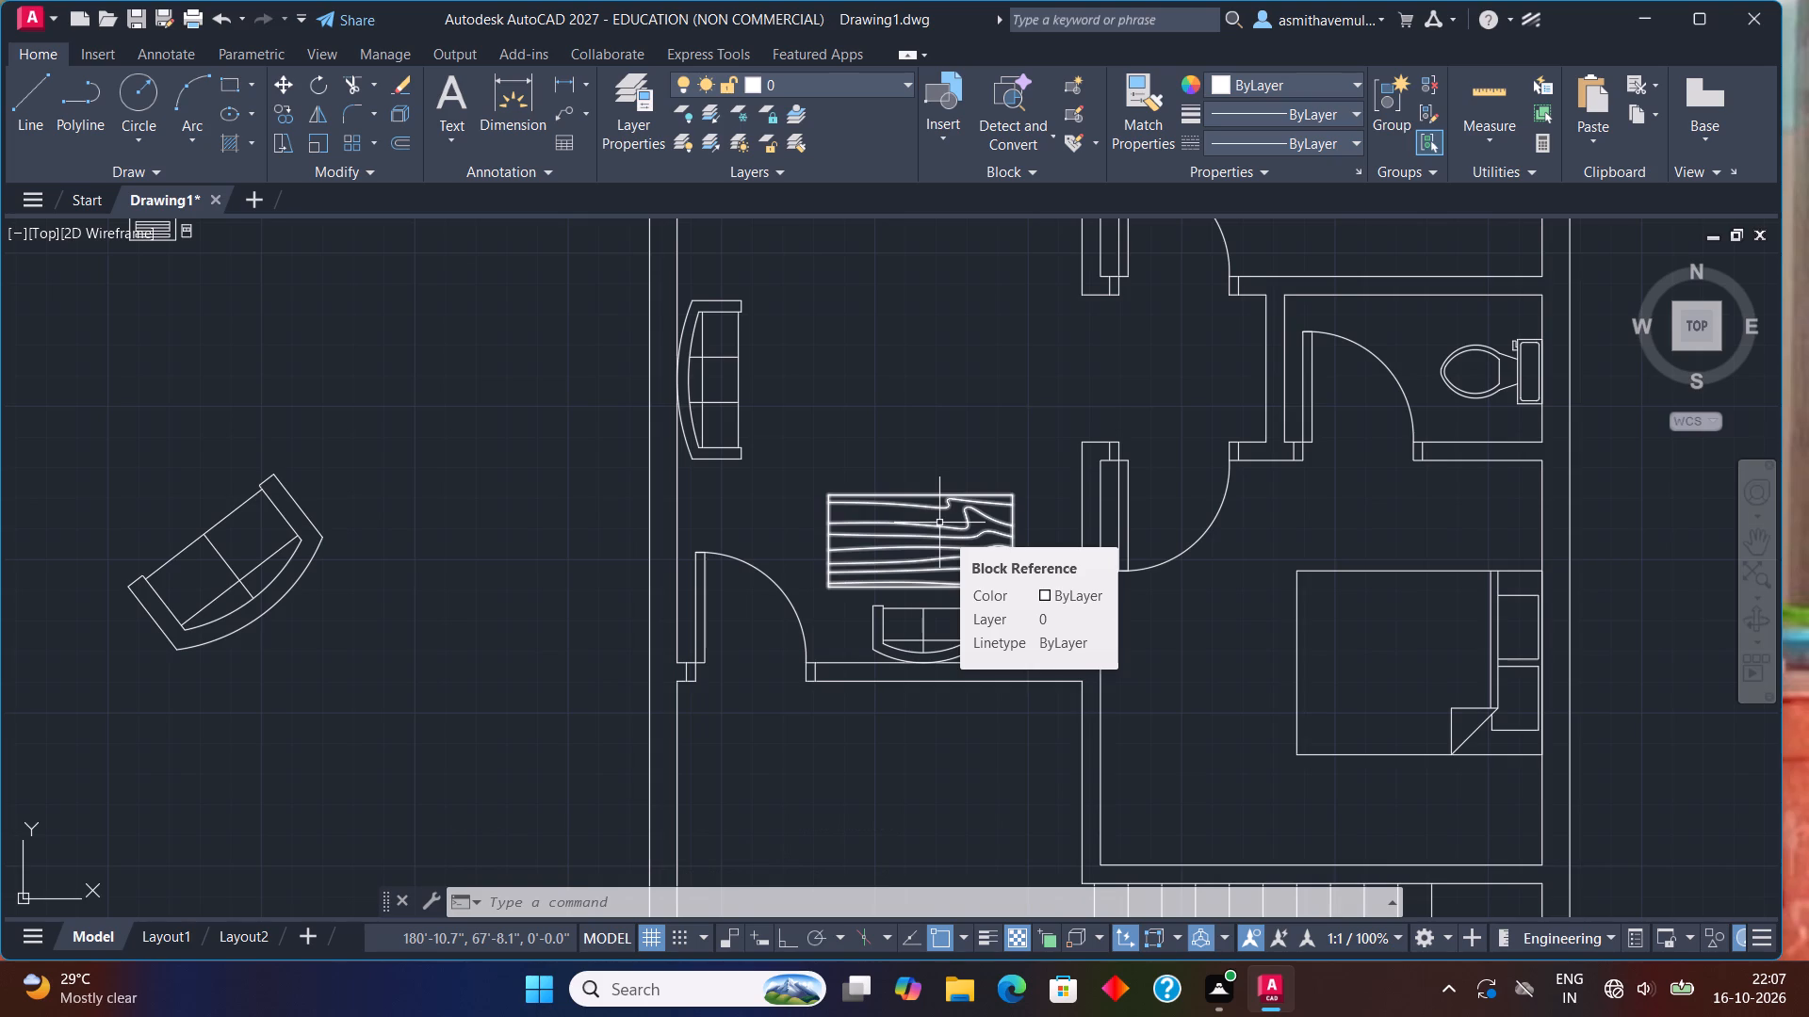
Scale the wood-grain table down to roughly half size about its southeast corner.
{"action": "type", "text": "SC"}
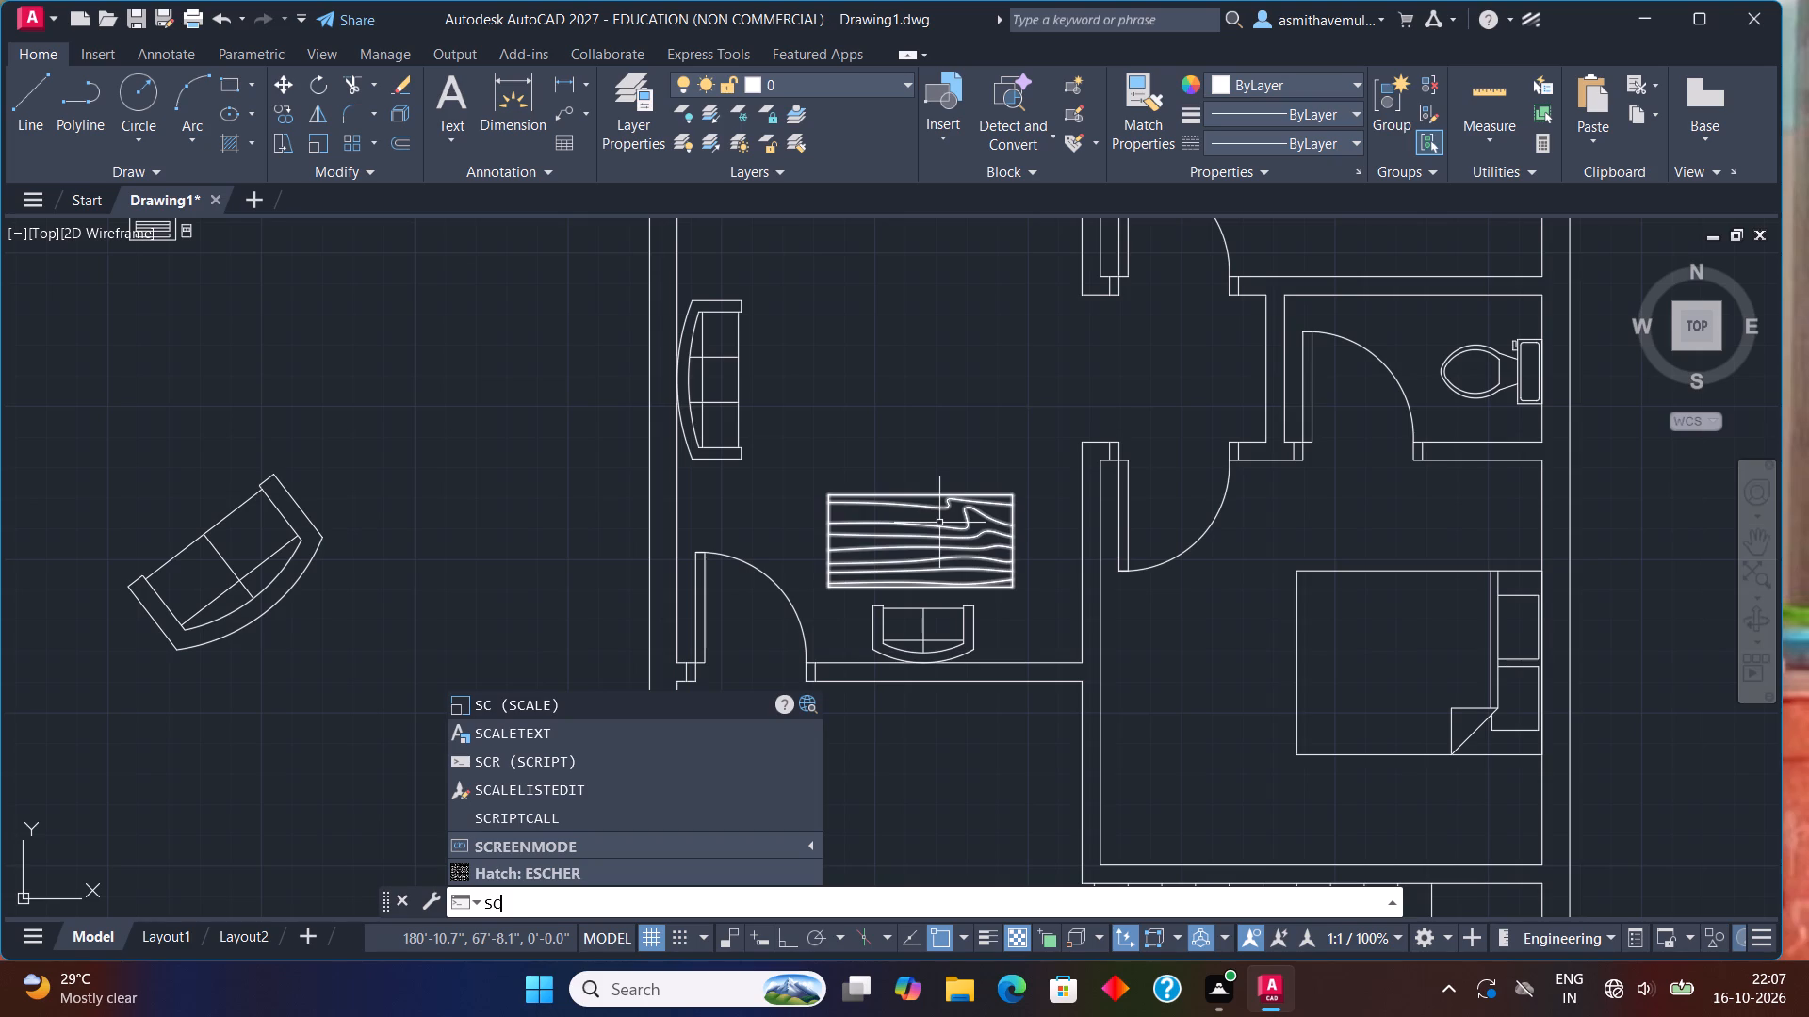
{"action": "type", "text": "ALE"}
{"action": "key", "text": "Return"}
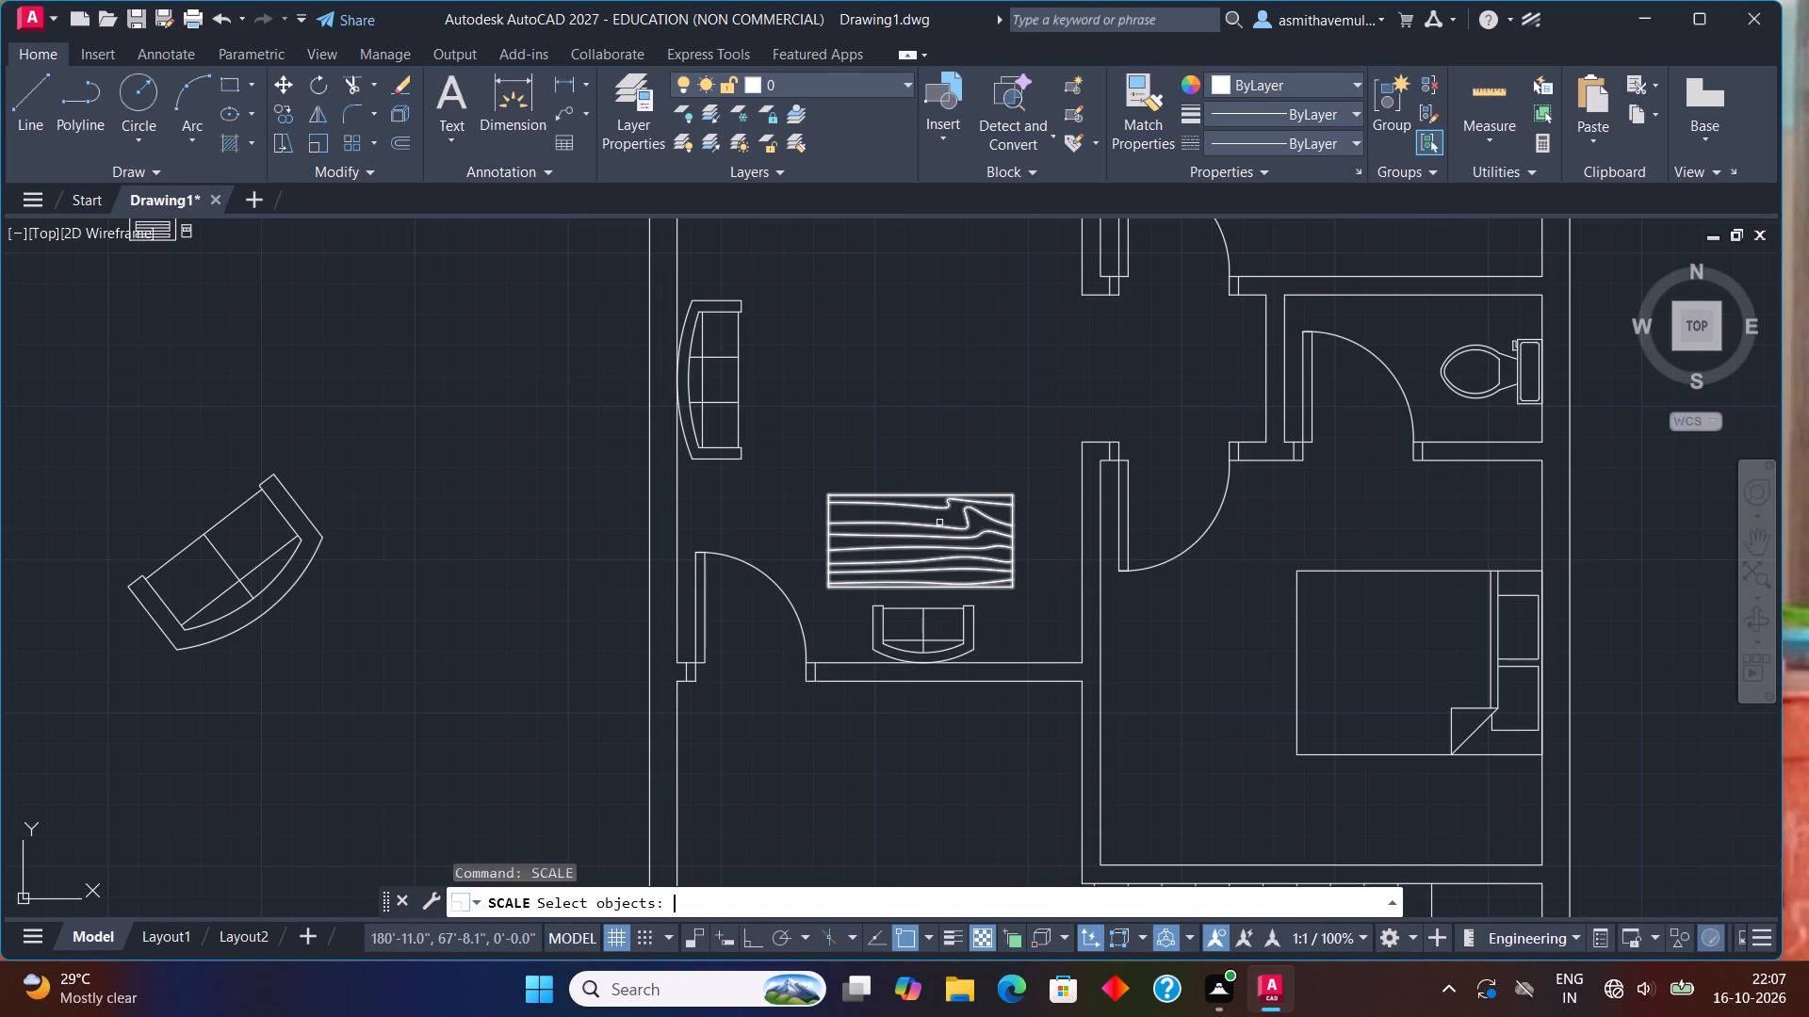
{"action": "left_click", "coordinate": [943, 525]}
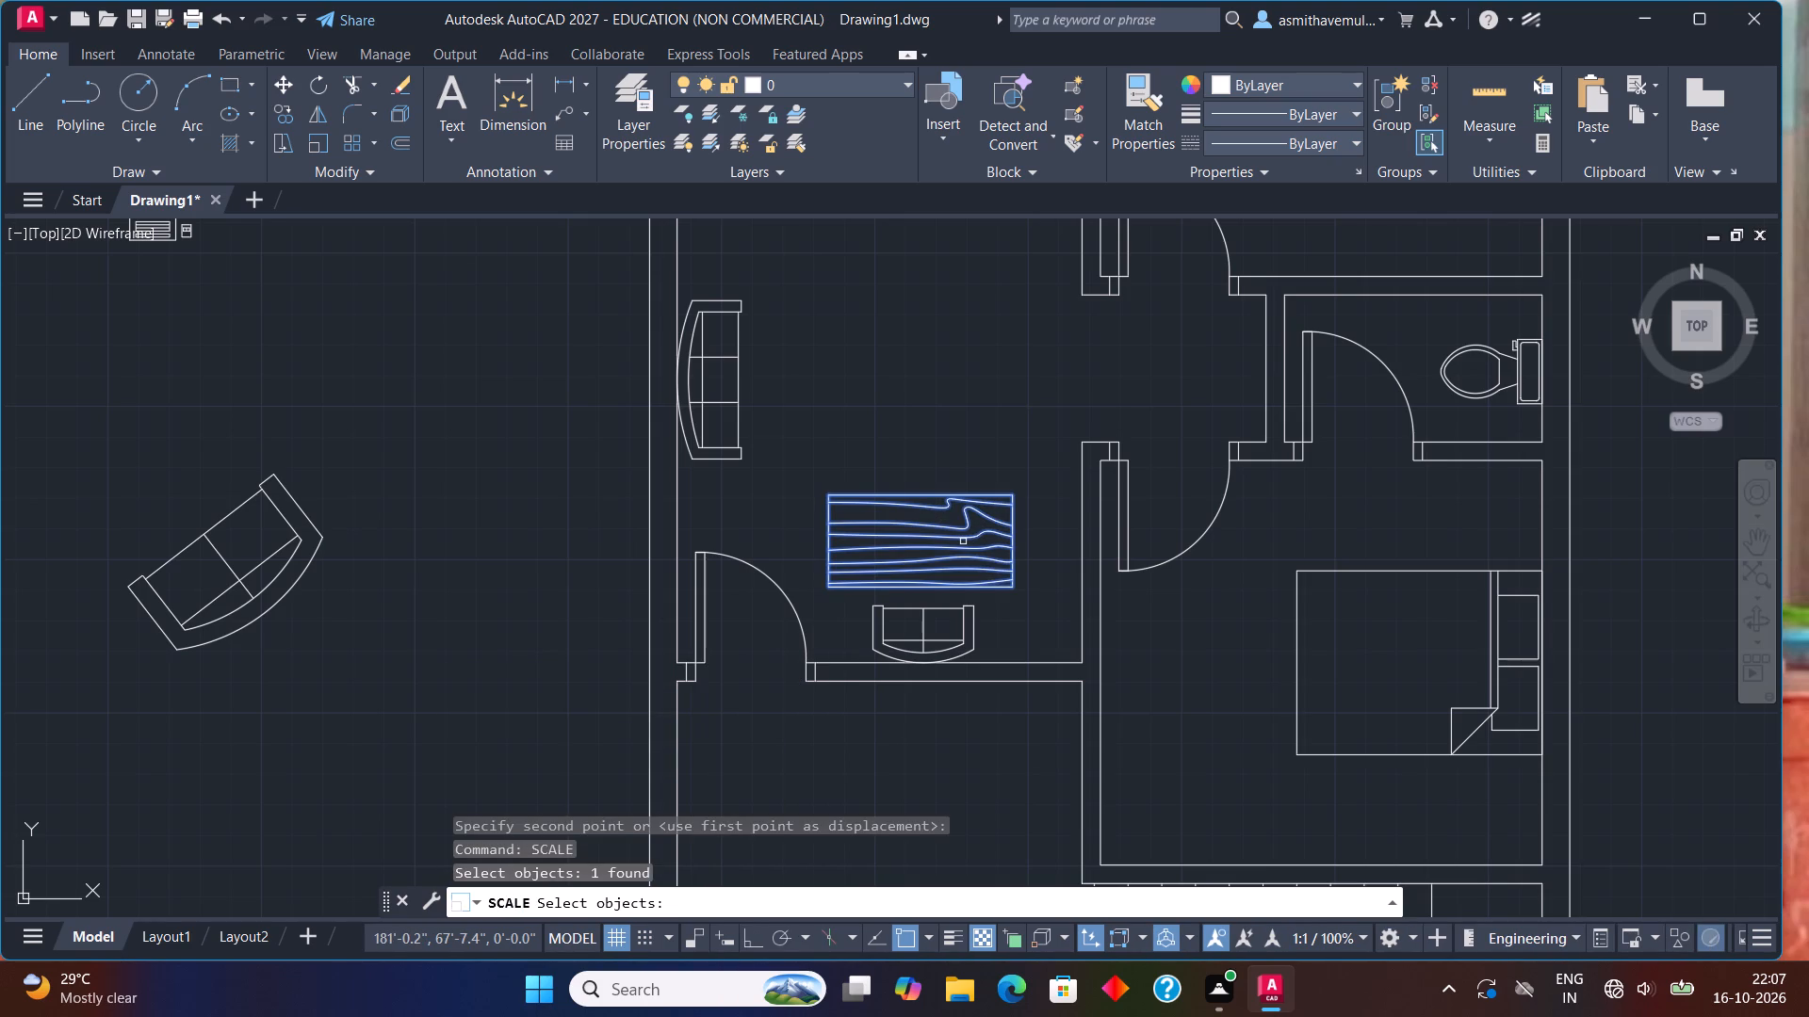
{"action": "key", "text": "Return"}
{"action": "left_click", "coordinate": [1007, 584]}
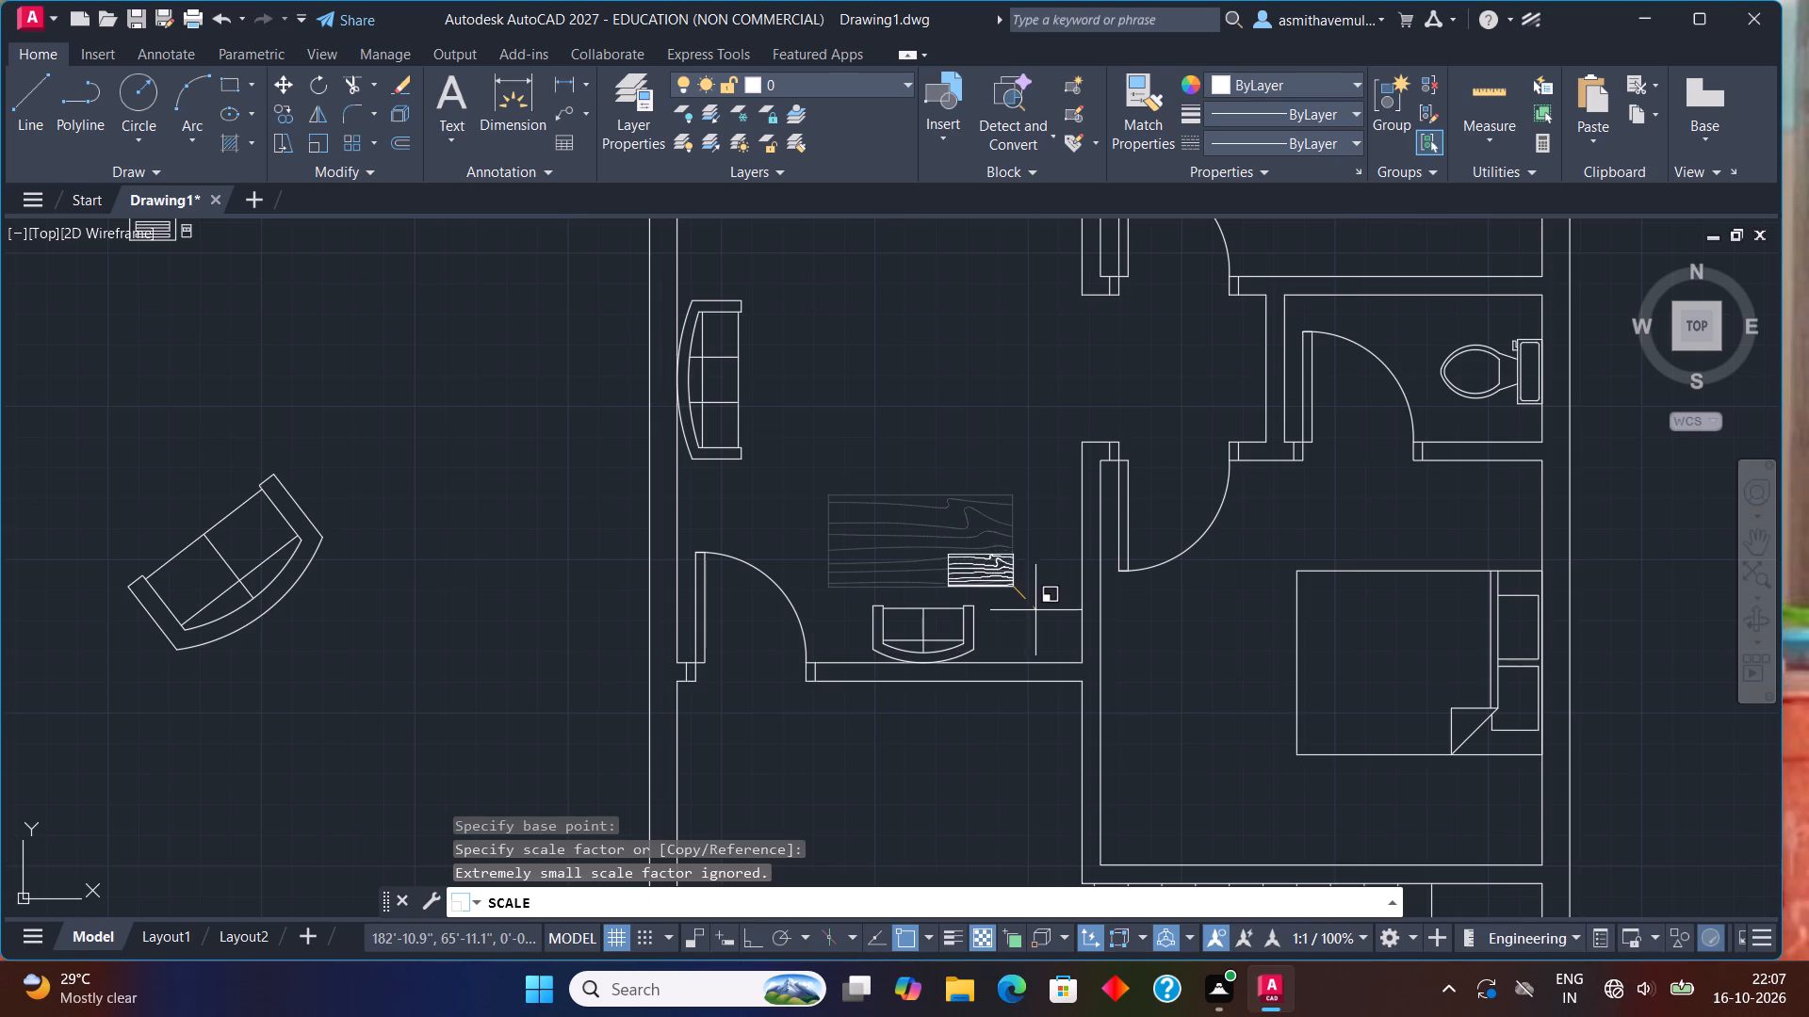
{"action": "left_click", "coordinate": [1051, 615]}
Move the scaled table slightly northwest so it sits centred directly in front of the small two-seat sofa.
{"action": "left_click", "coordinate": [1000, 558]}
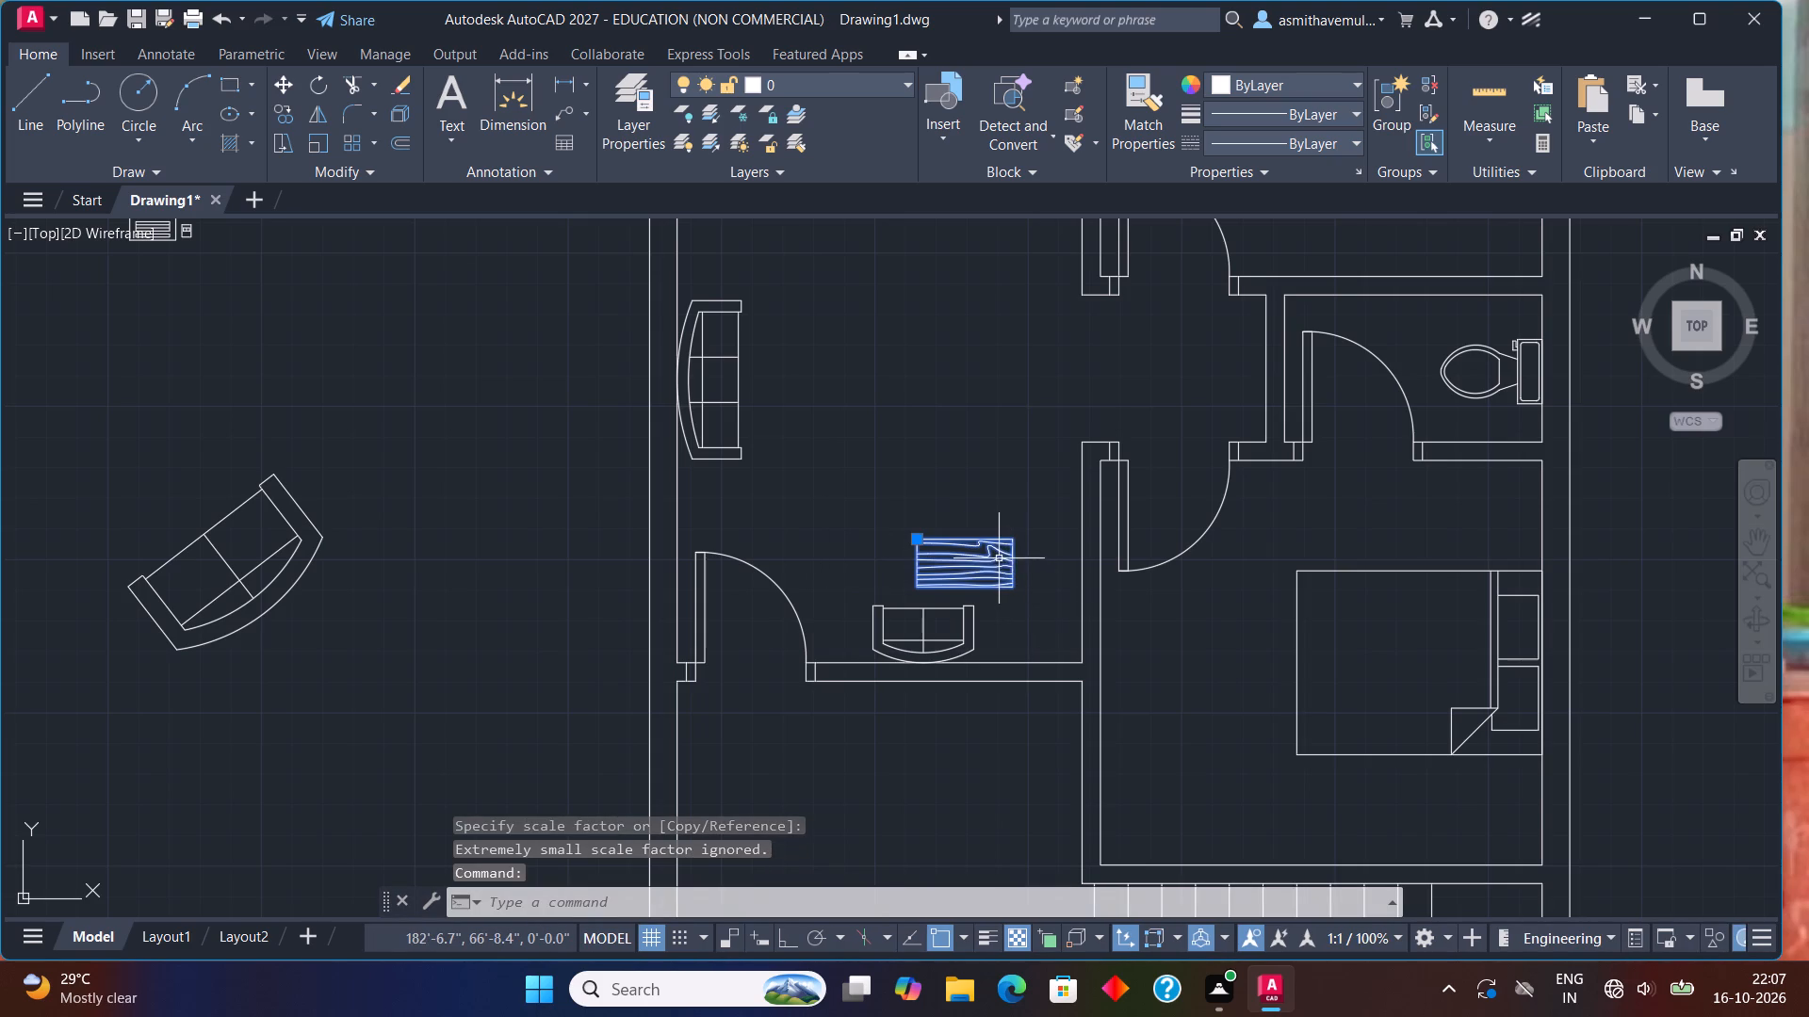
{"action": "key", "text": "m"}
{"action": "key", "text": "Return"}
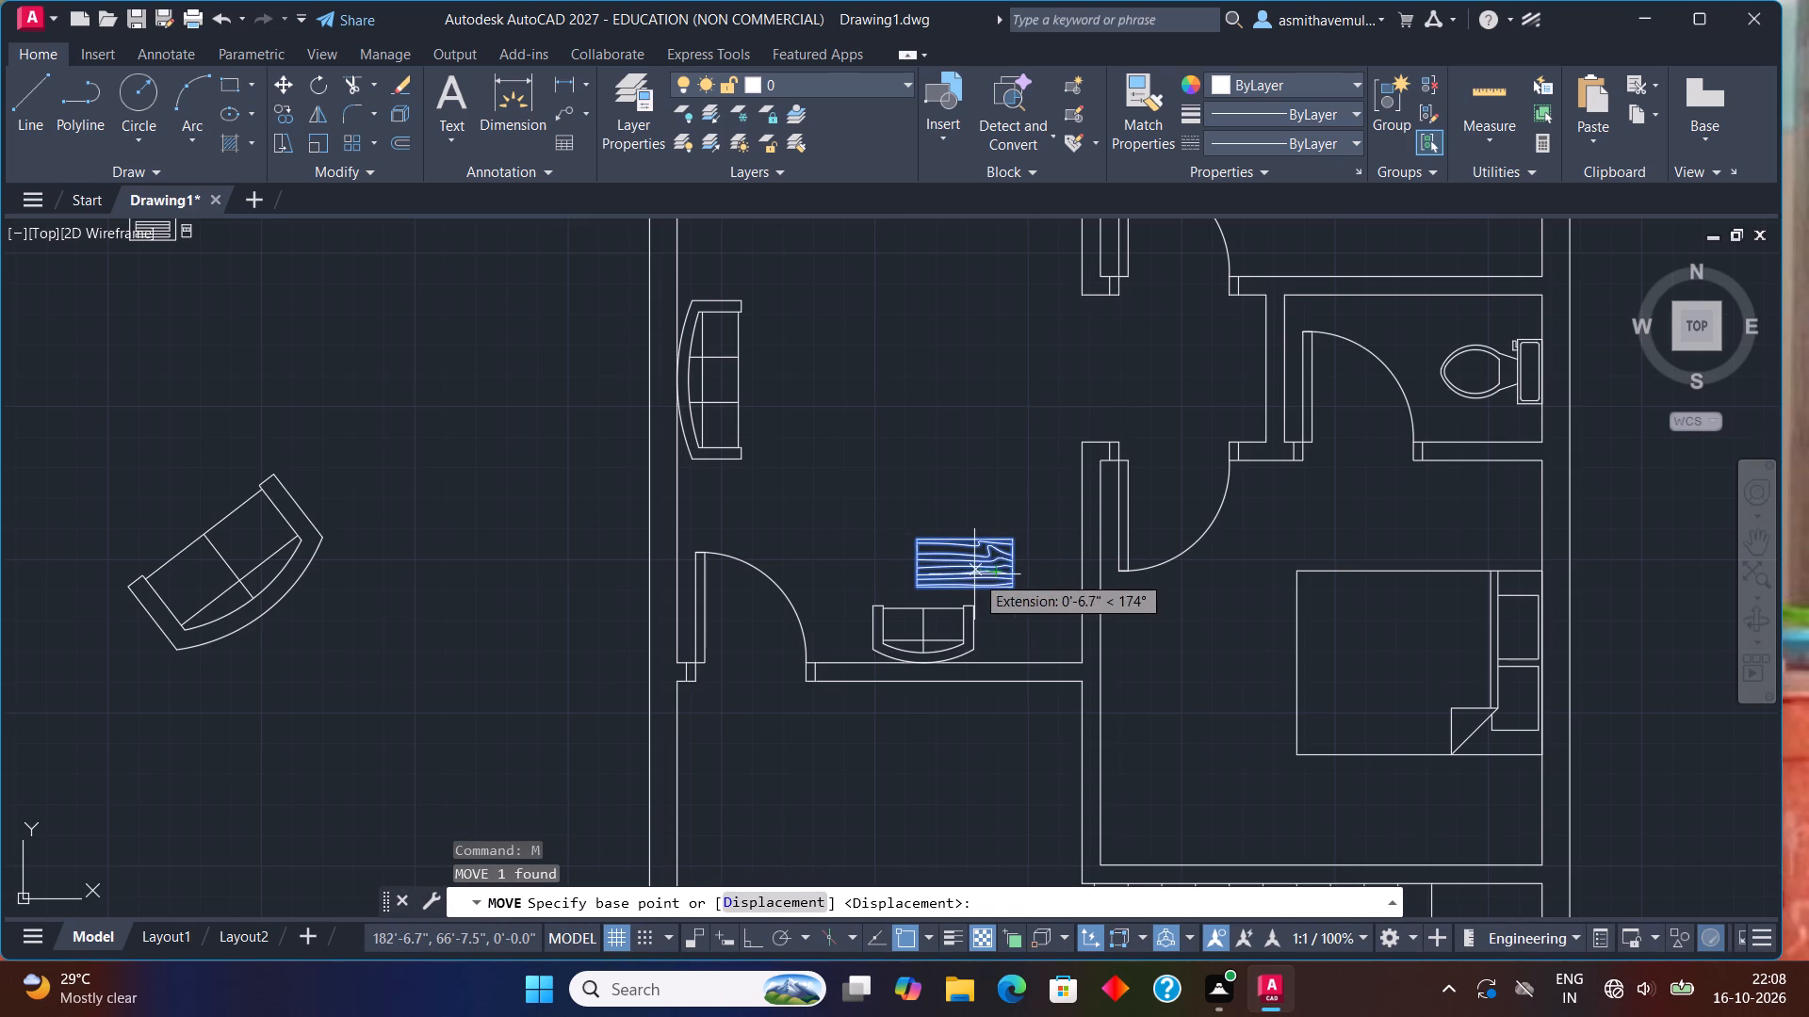
{"action": "left_click", "coordinate": [974, 572]}
{"action": "left_click", "coordinate": [936, 556]}
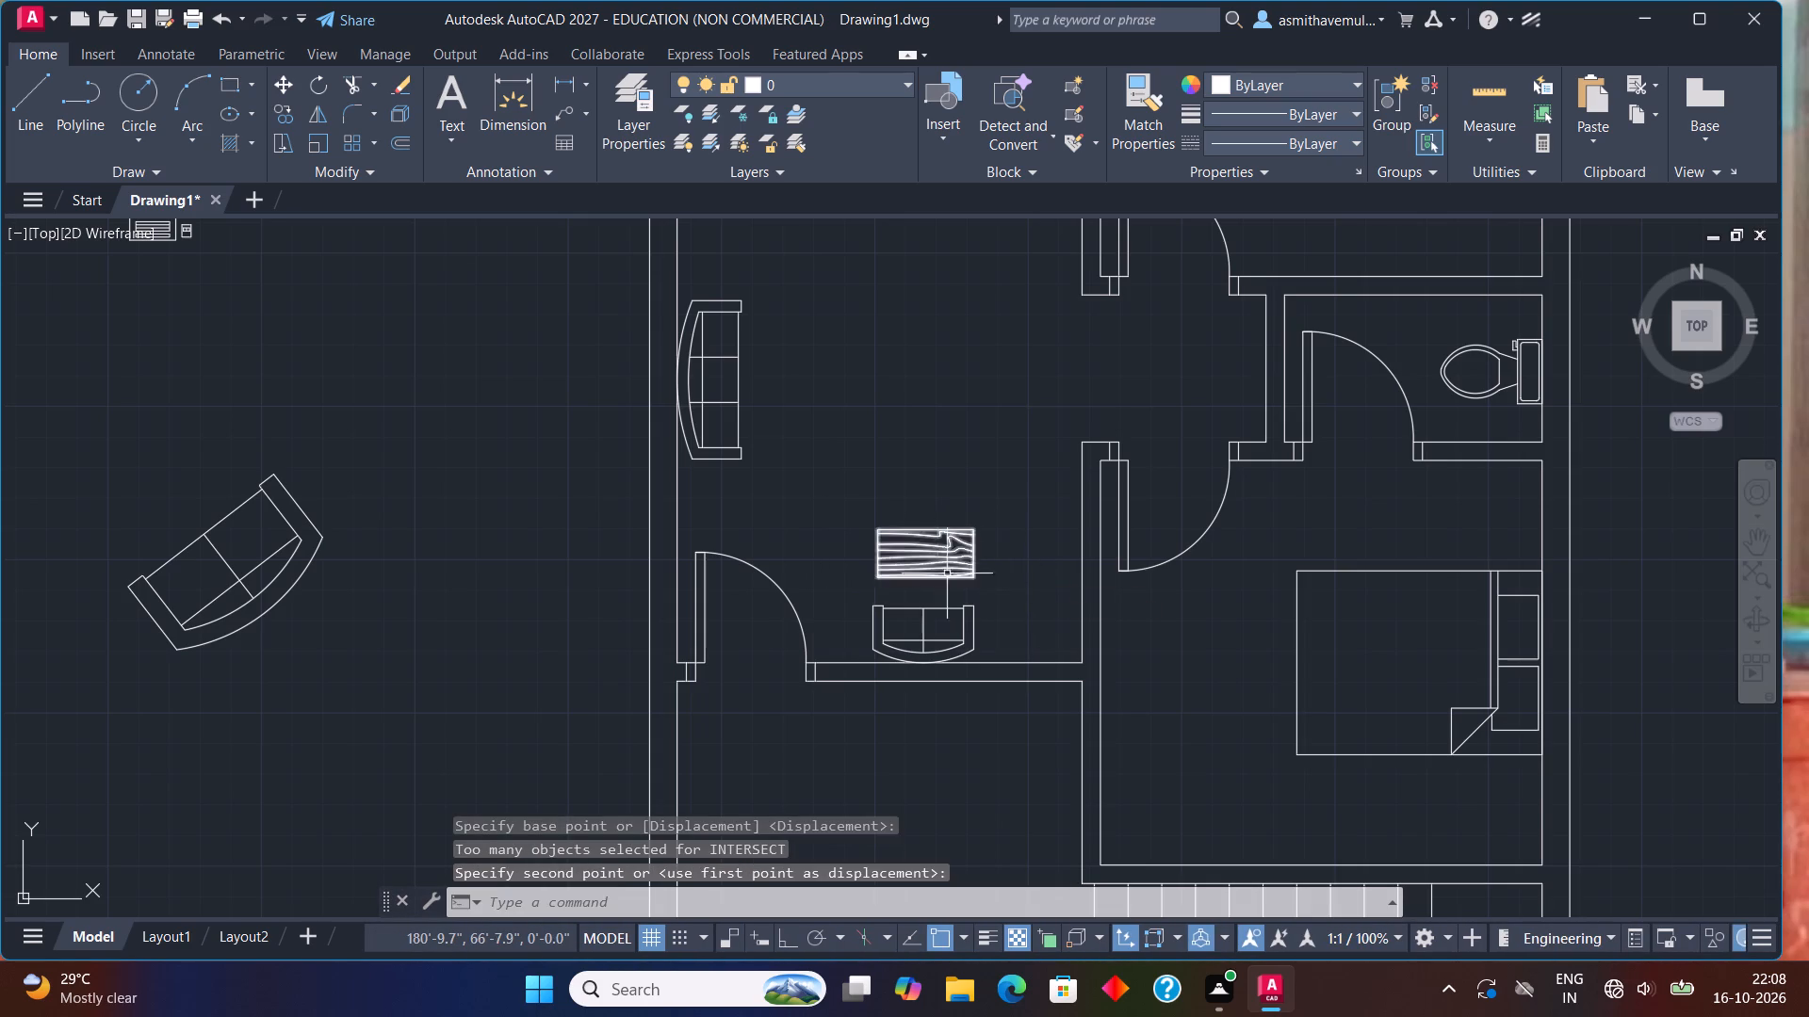
Copy the small two-seat sofa once into the open floor area north of the wood-grain table.
{"action": "left_click", "coordinate": [968, 608]}
{"action": "type", "text": "COPY"}
{"action": "key", "text": "Return"}
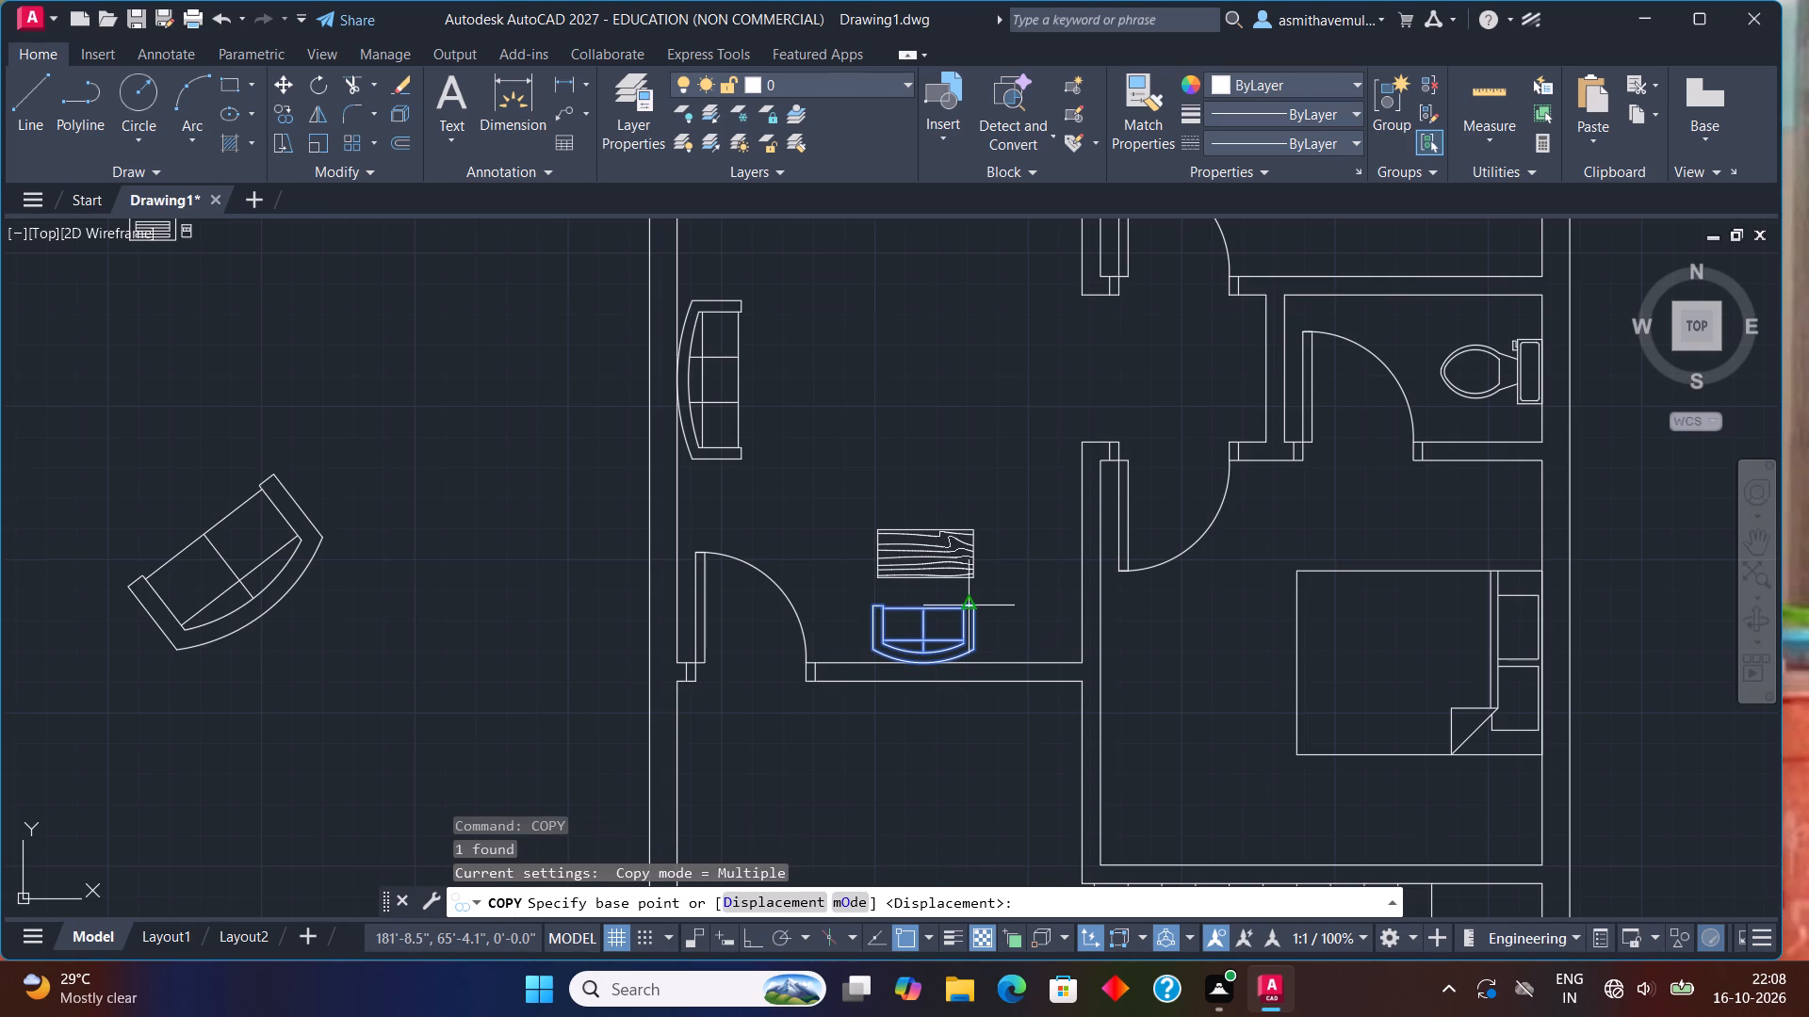
{"action": "left_click", "coordinate": [970, 608]}
{"action": "left_click", "coordinate": [981, 389]}
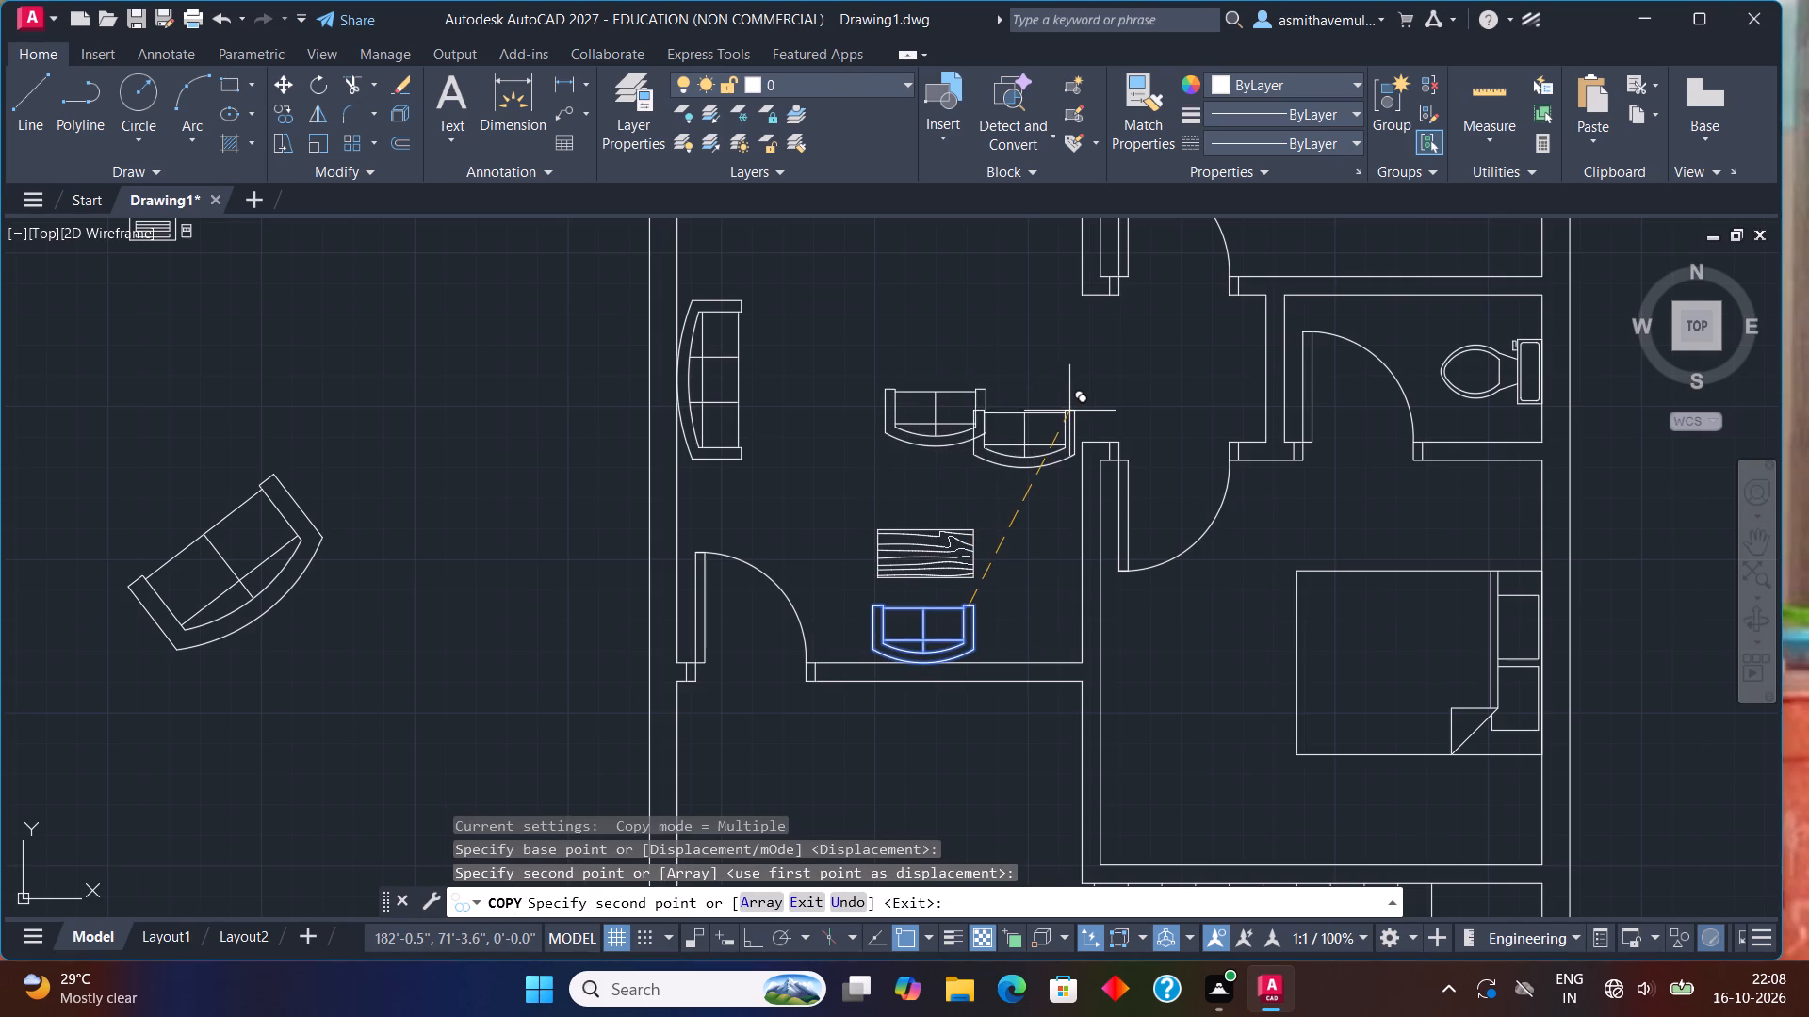
{"action": "key", "text": "Escape"}
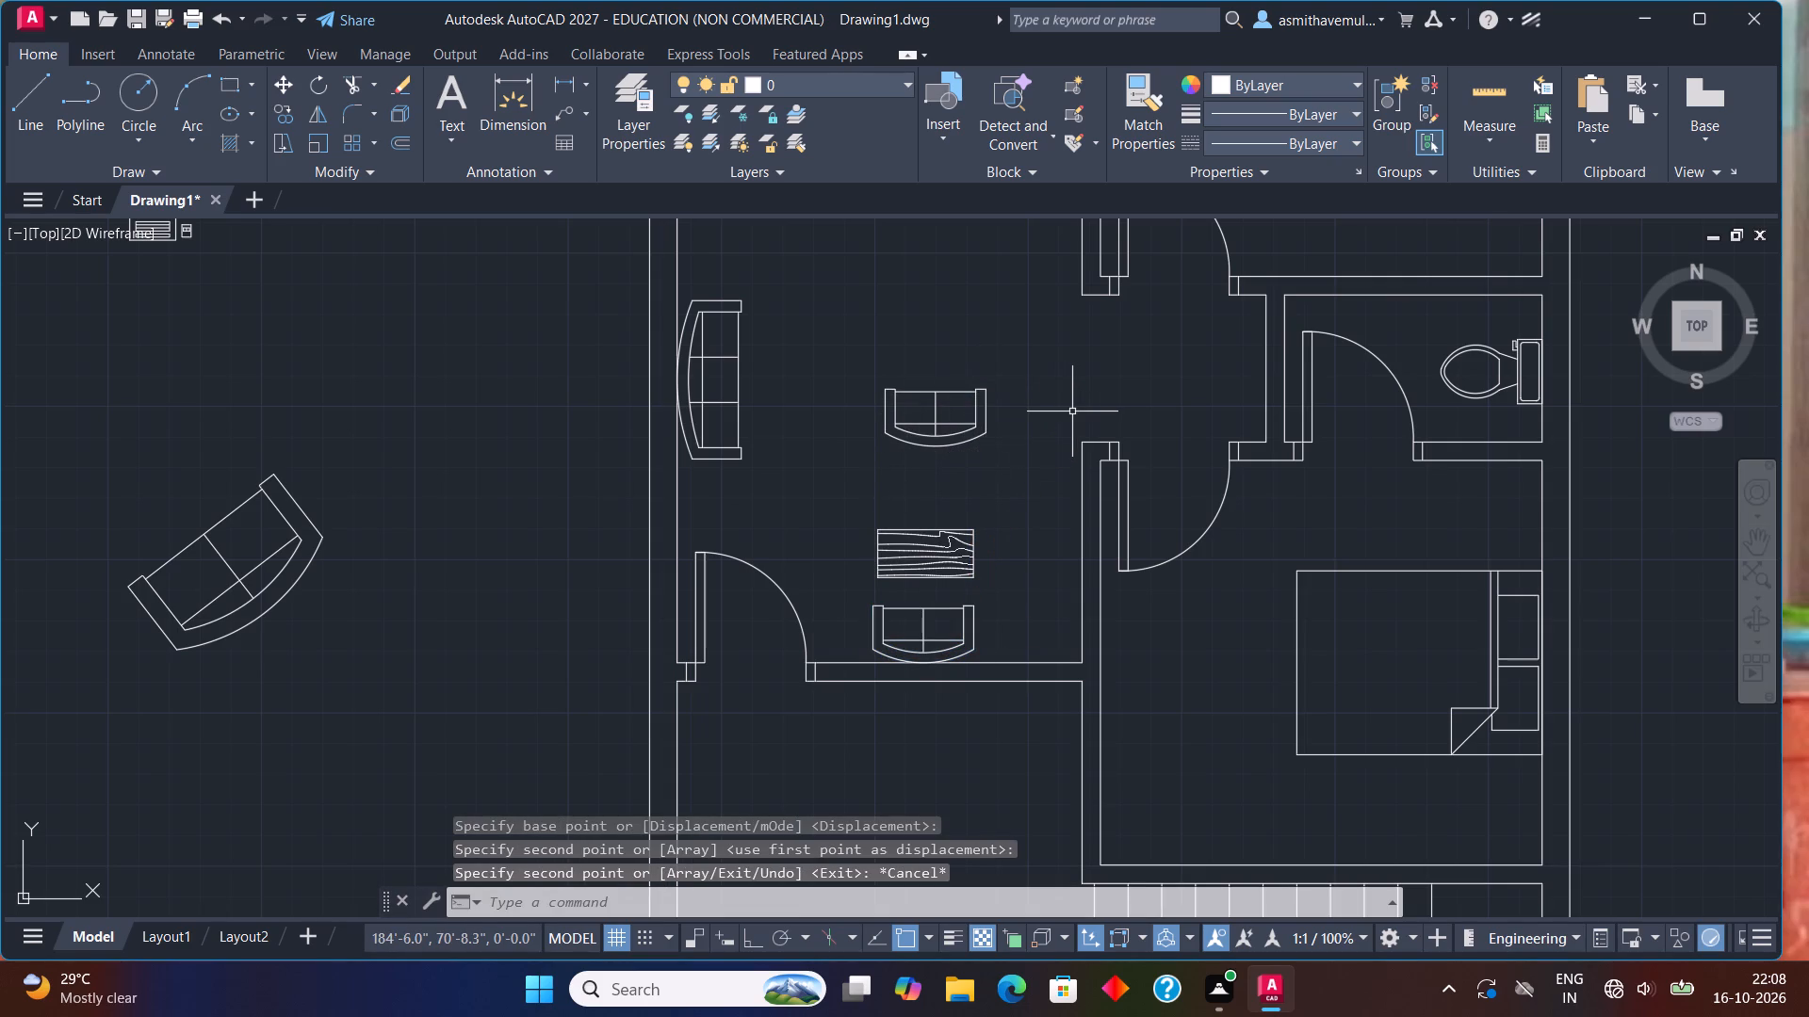
Rotate the copied sofa 90° about the midpoint of its curved back, with Ortho on, so its back faces east.
{"action": "left_click_drag", "start_coordinate": [1031, 402], "coordinate": [887, 450]}
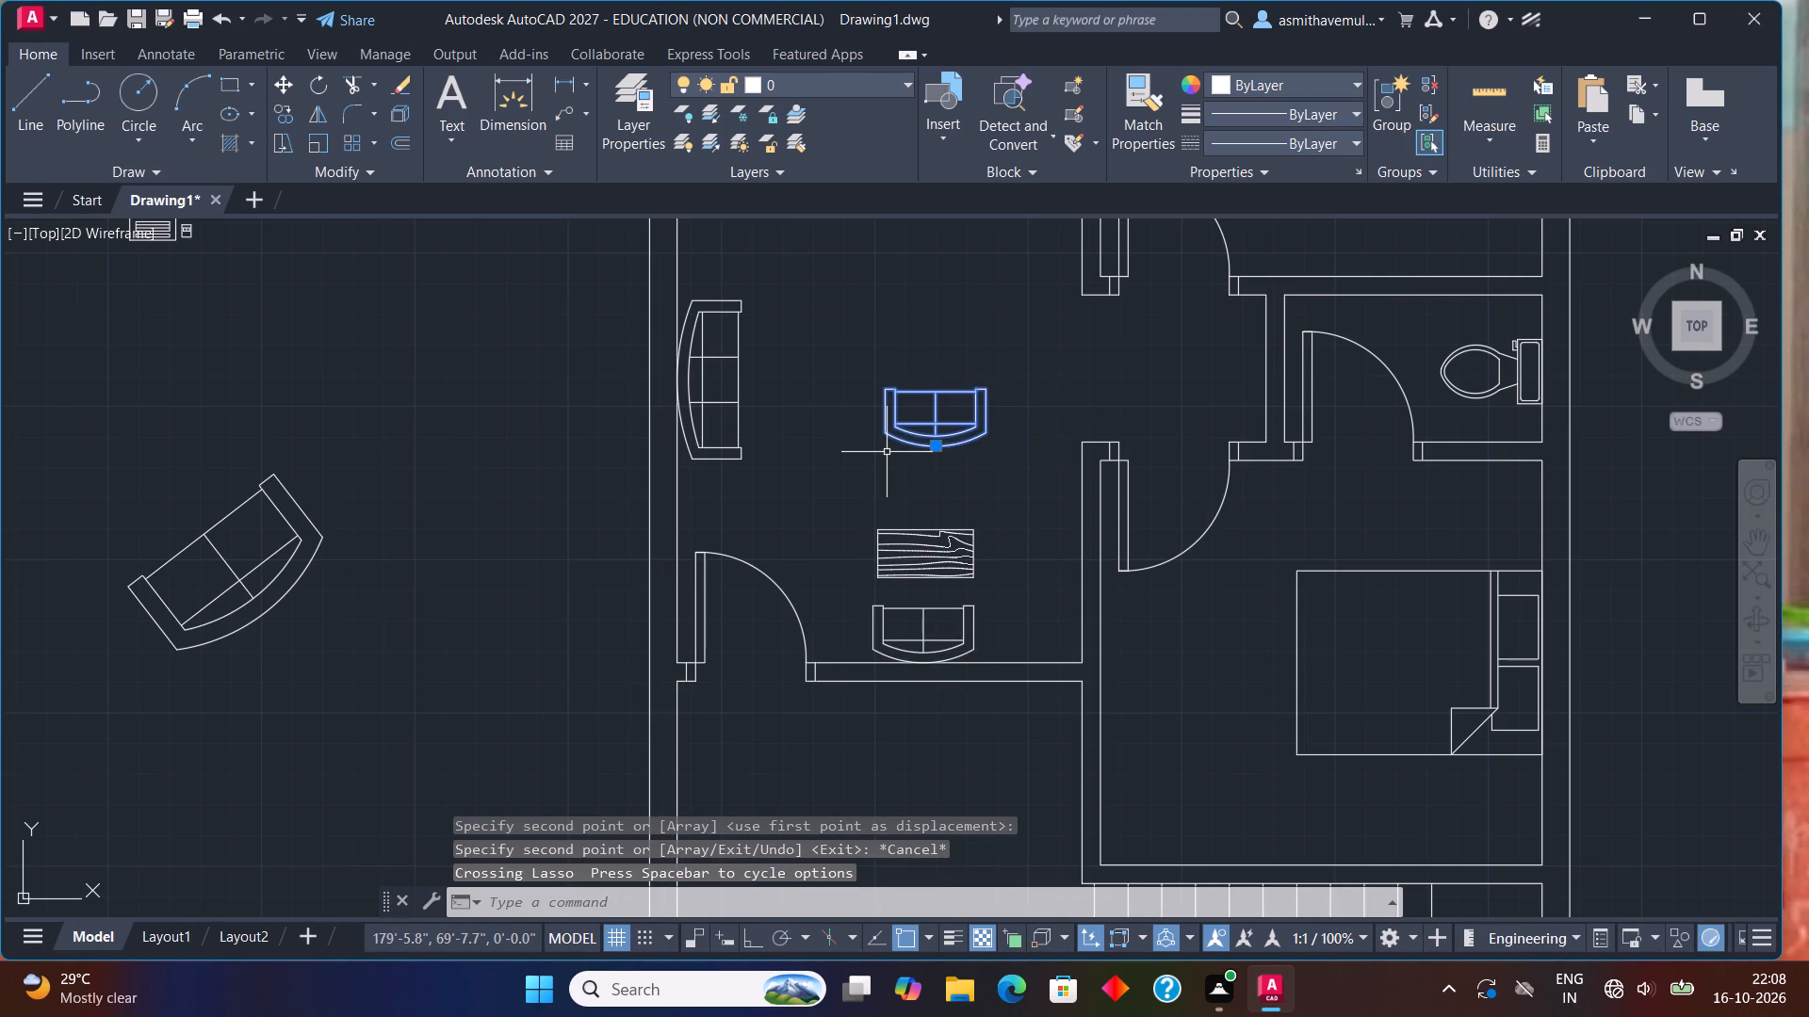
{"action": "type", "text": "RO"}
{"action": "key", "text": "Return"}
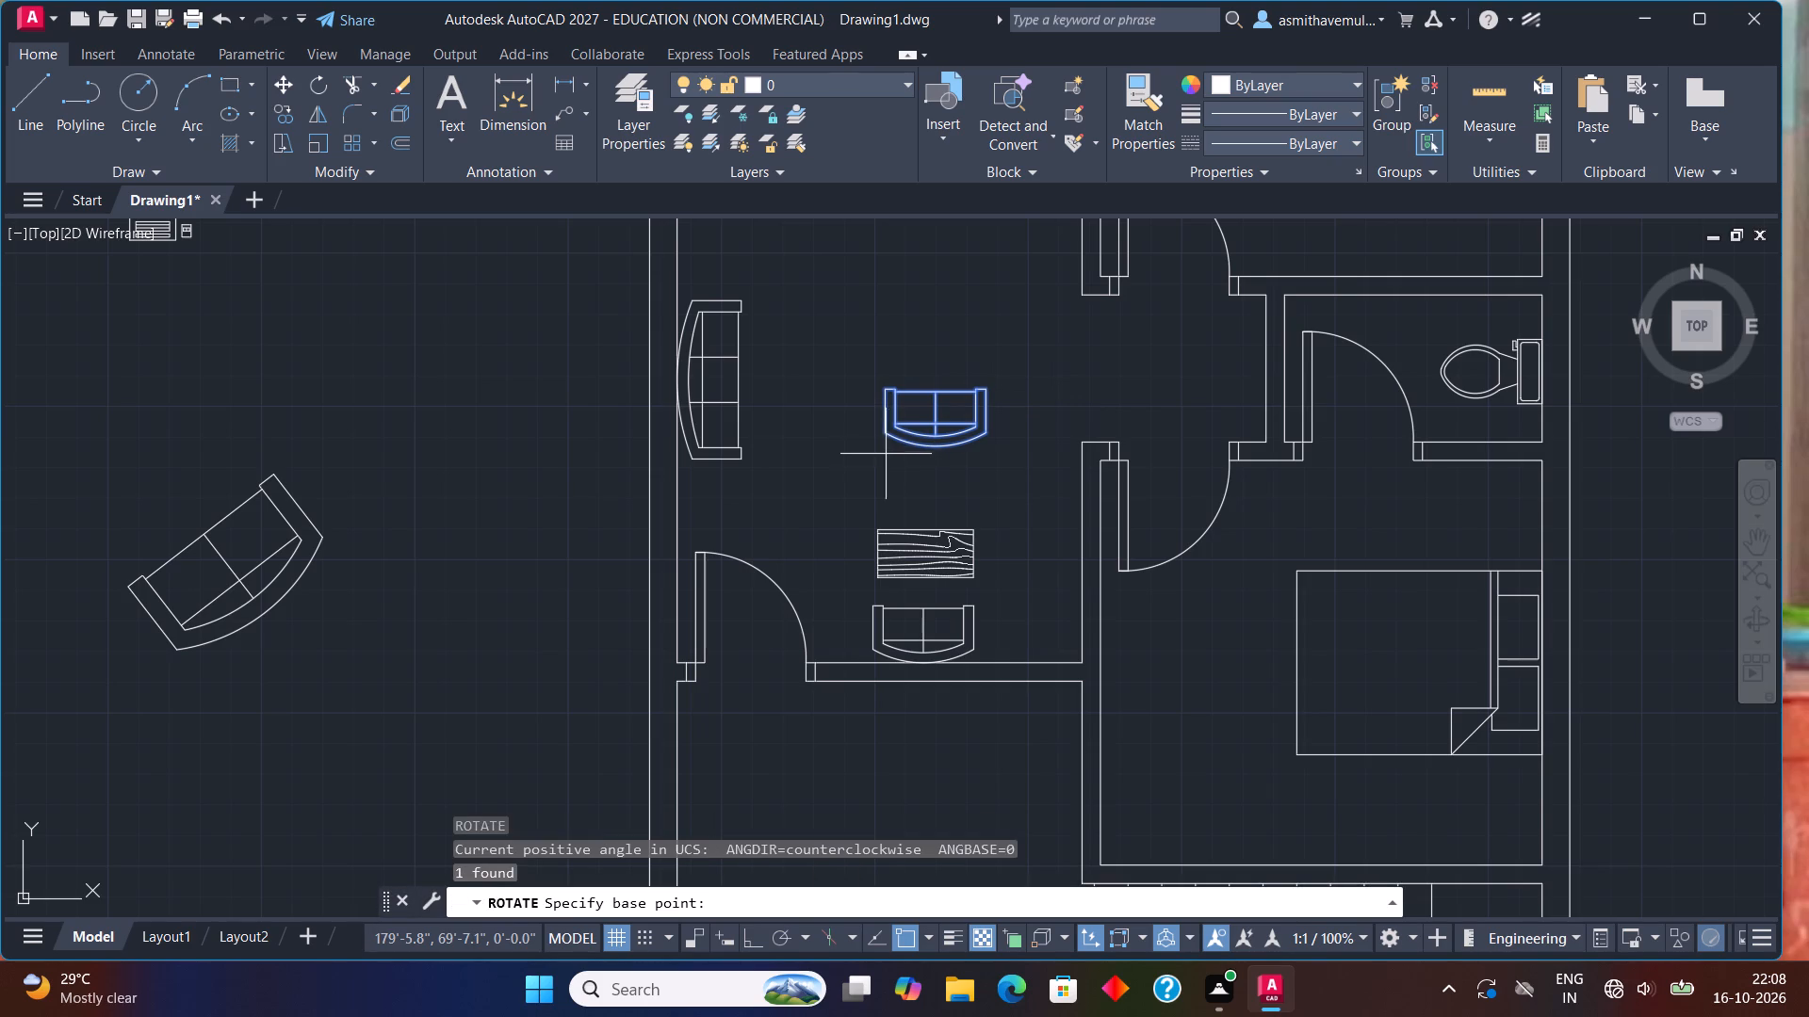
{"action": "left_click", "coordinate": [942, 447]}
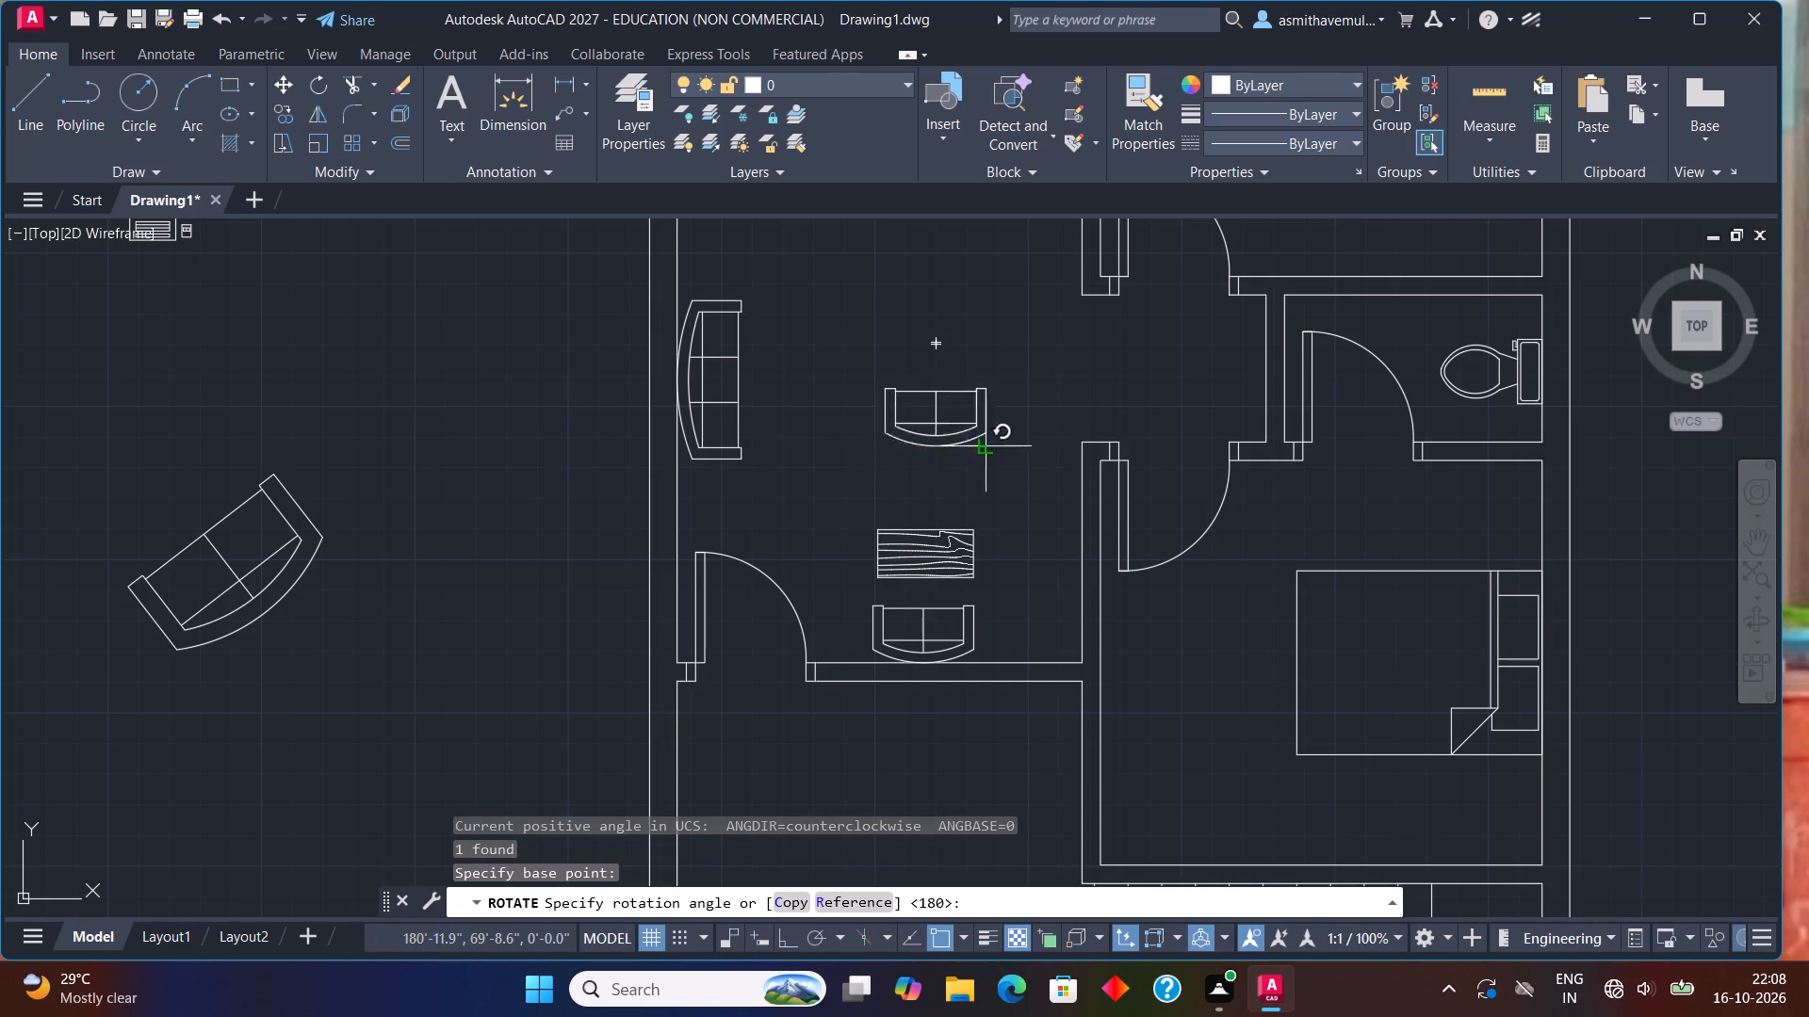
{"action": "key", "text": "F8"}
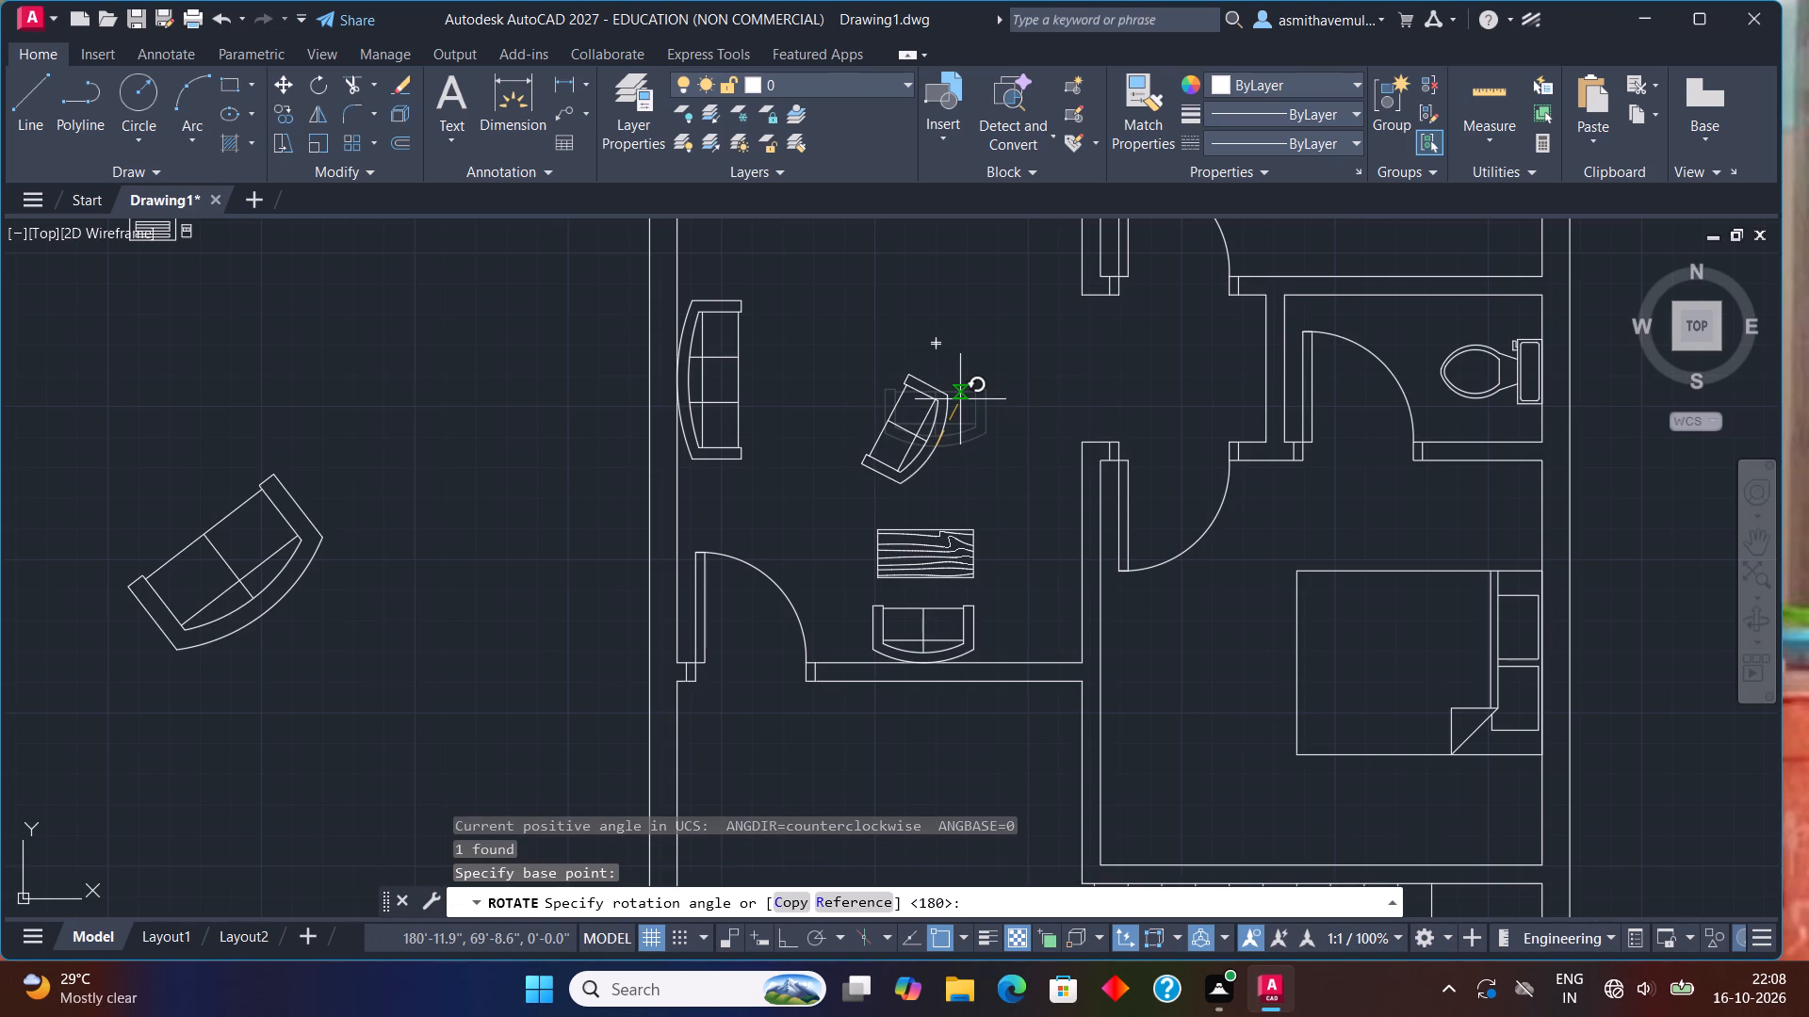
{"action": "left_click", "coordinate": [922, 311]}
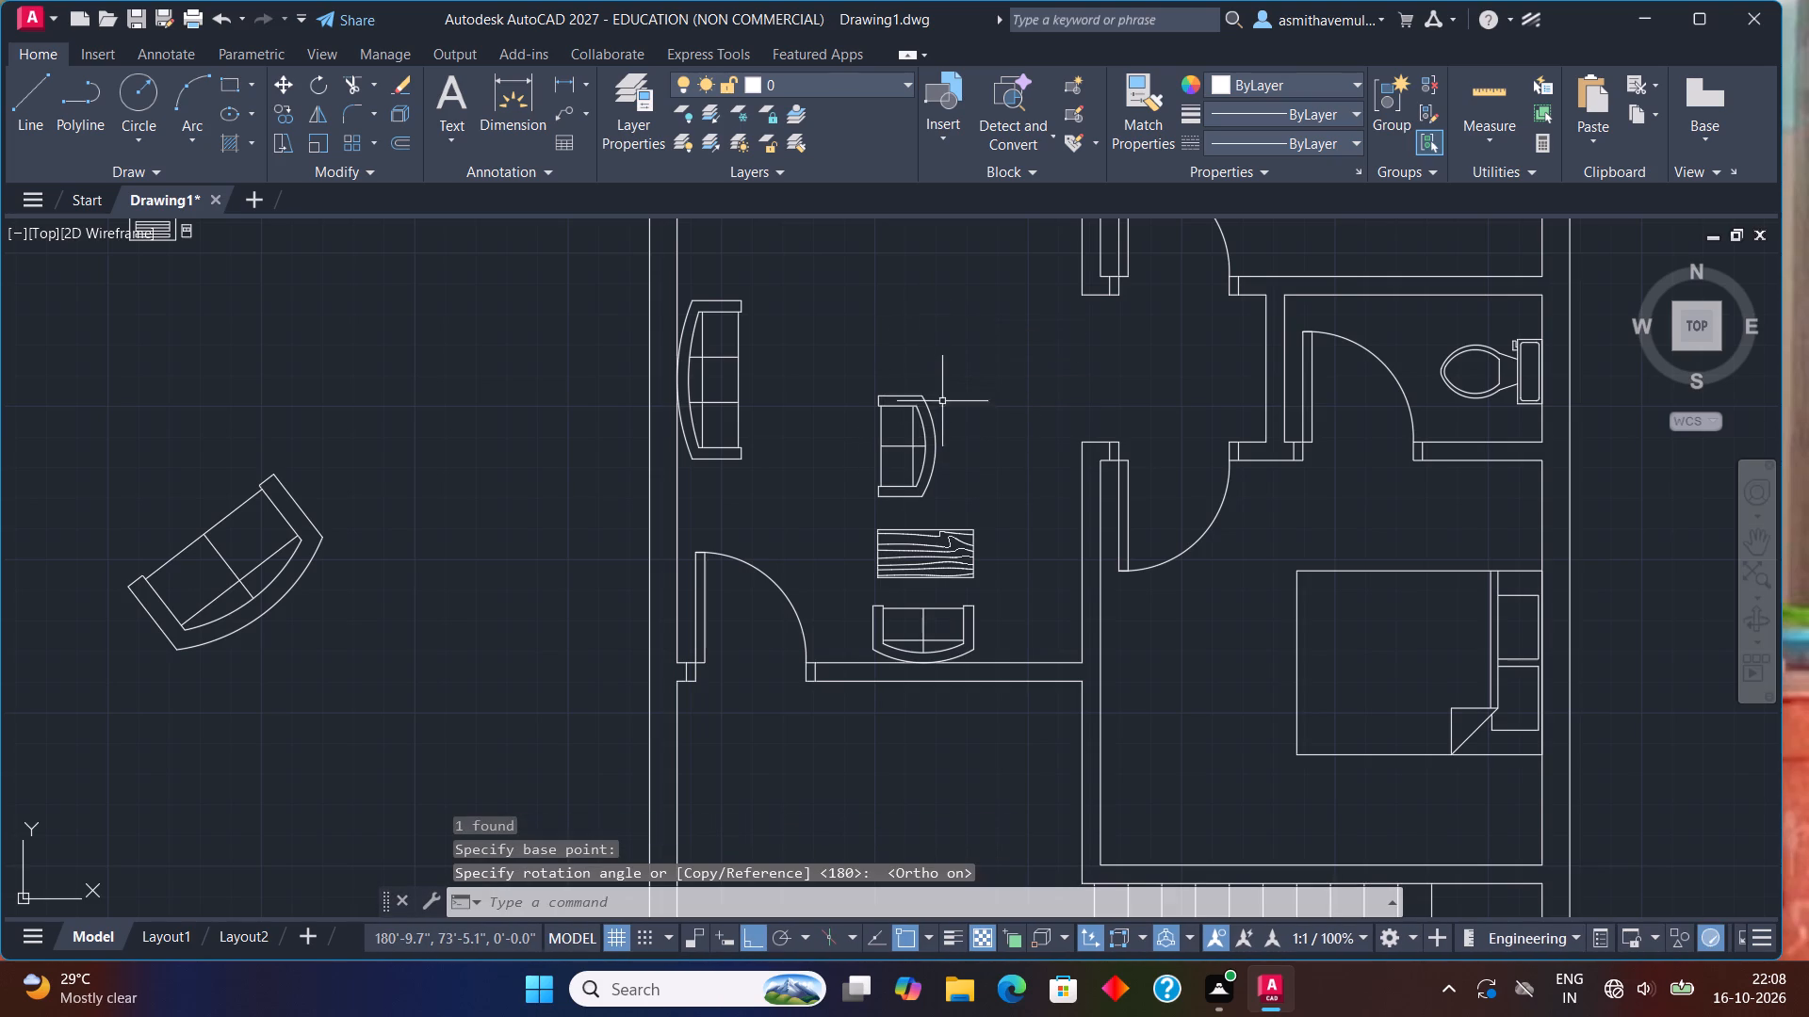
Move the rotated sofa by its back midpoint to just east of the wood-grain table, with Ortho off.
{"action": "left_click", "coordinate": [933, 445]}
{"action": "key", "text": "m"}
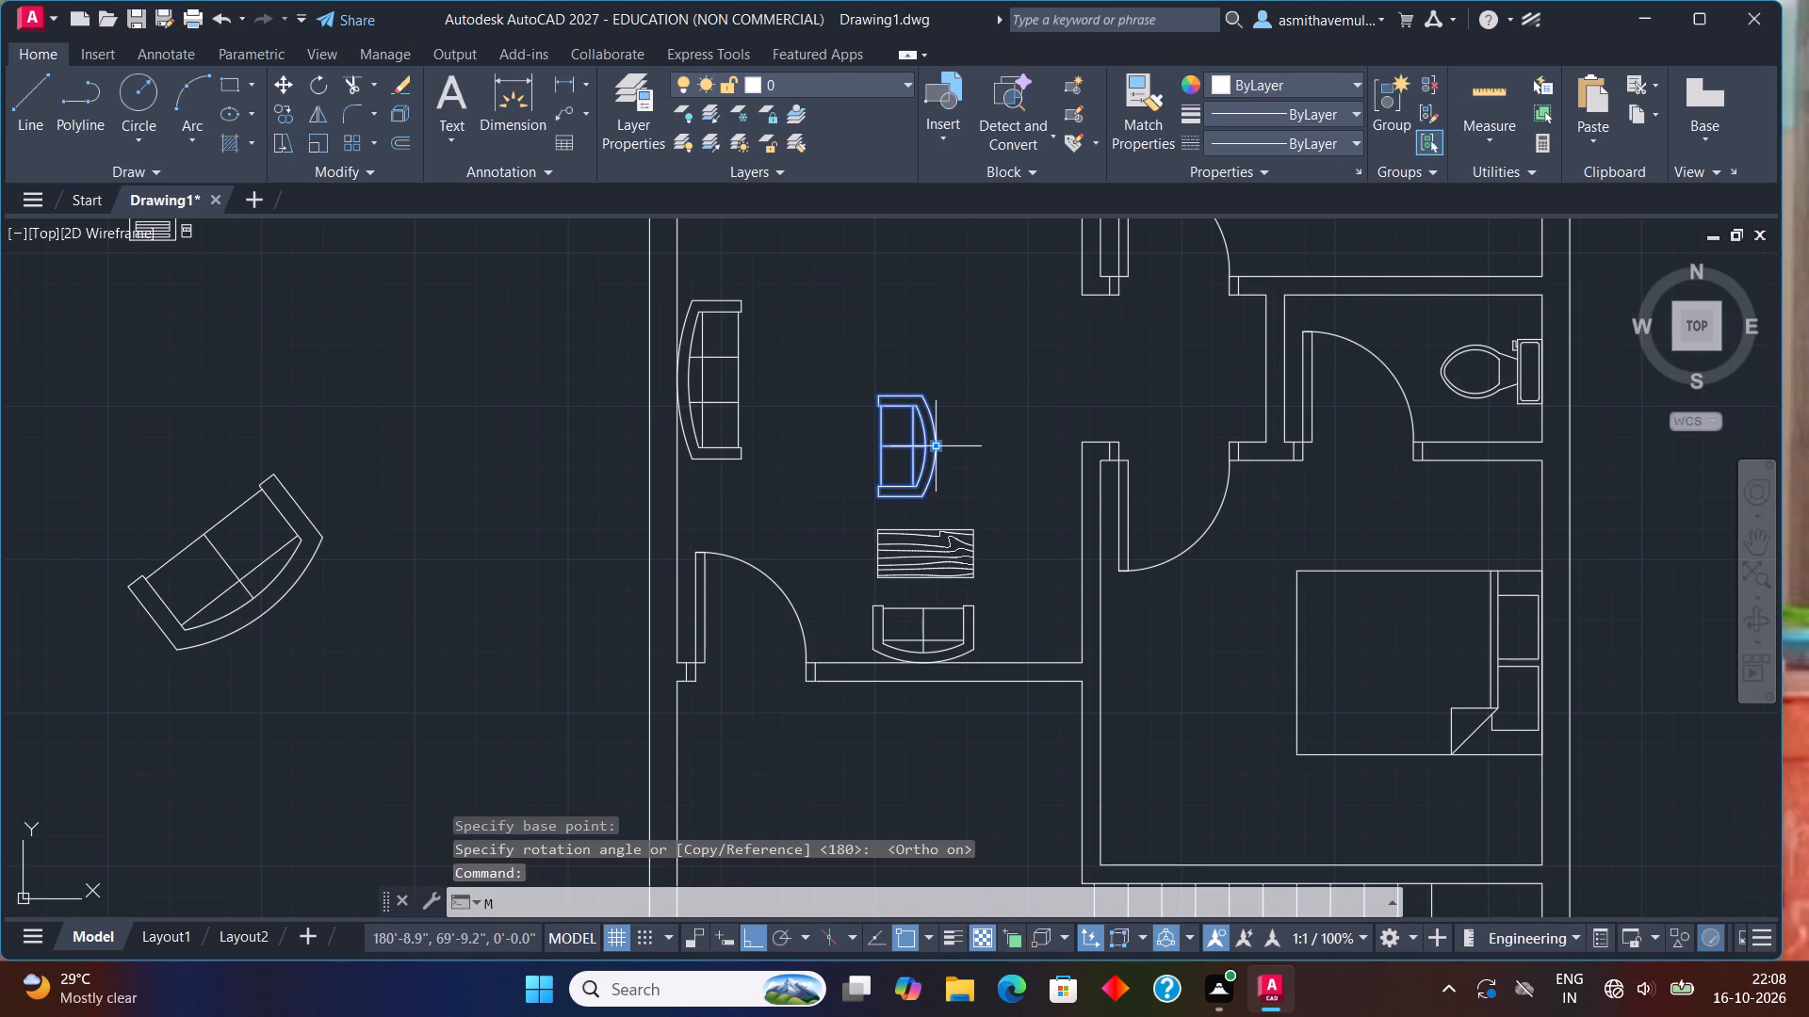
{"action": "key", "text": "Return"}
{"action": "key", "text": "F8"}
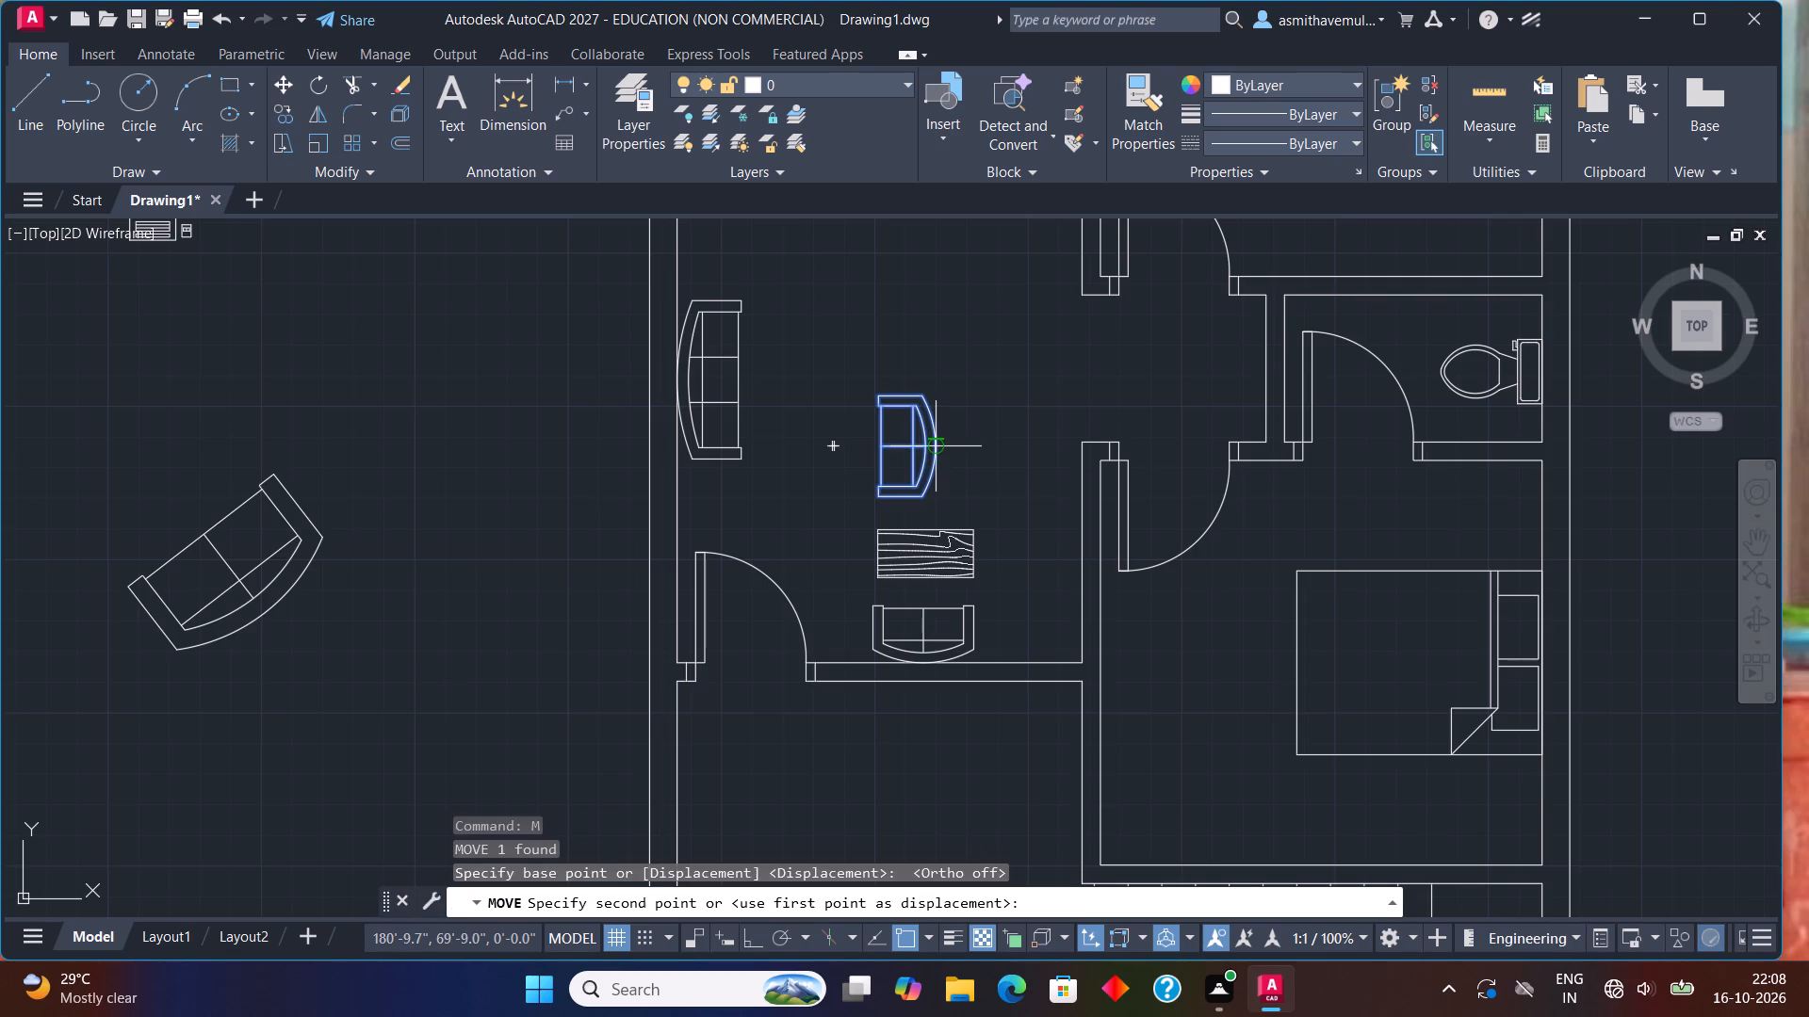
{"action": "left_click", "coordinate": [937, 442]}
{"action": "scroll", "coordinate": [1069, 561], "scroll_direction": "up", "scroll_amount": 2}
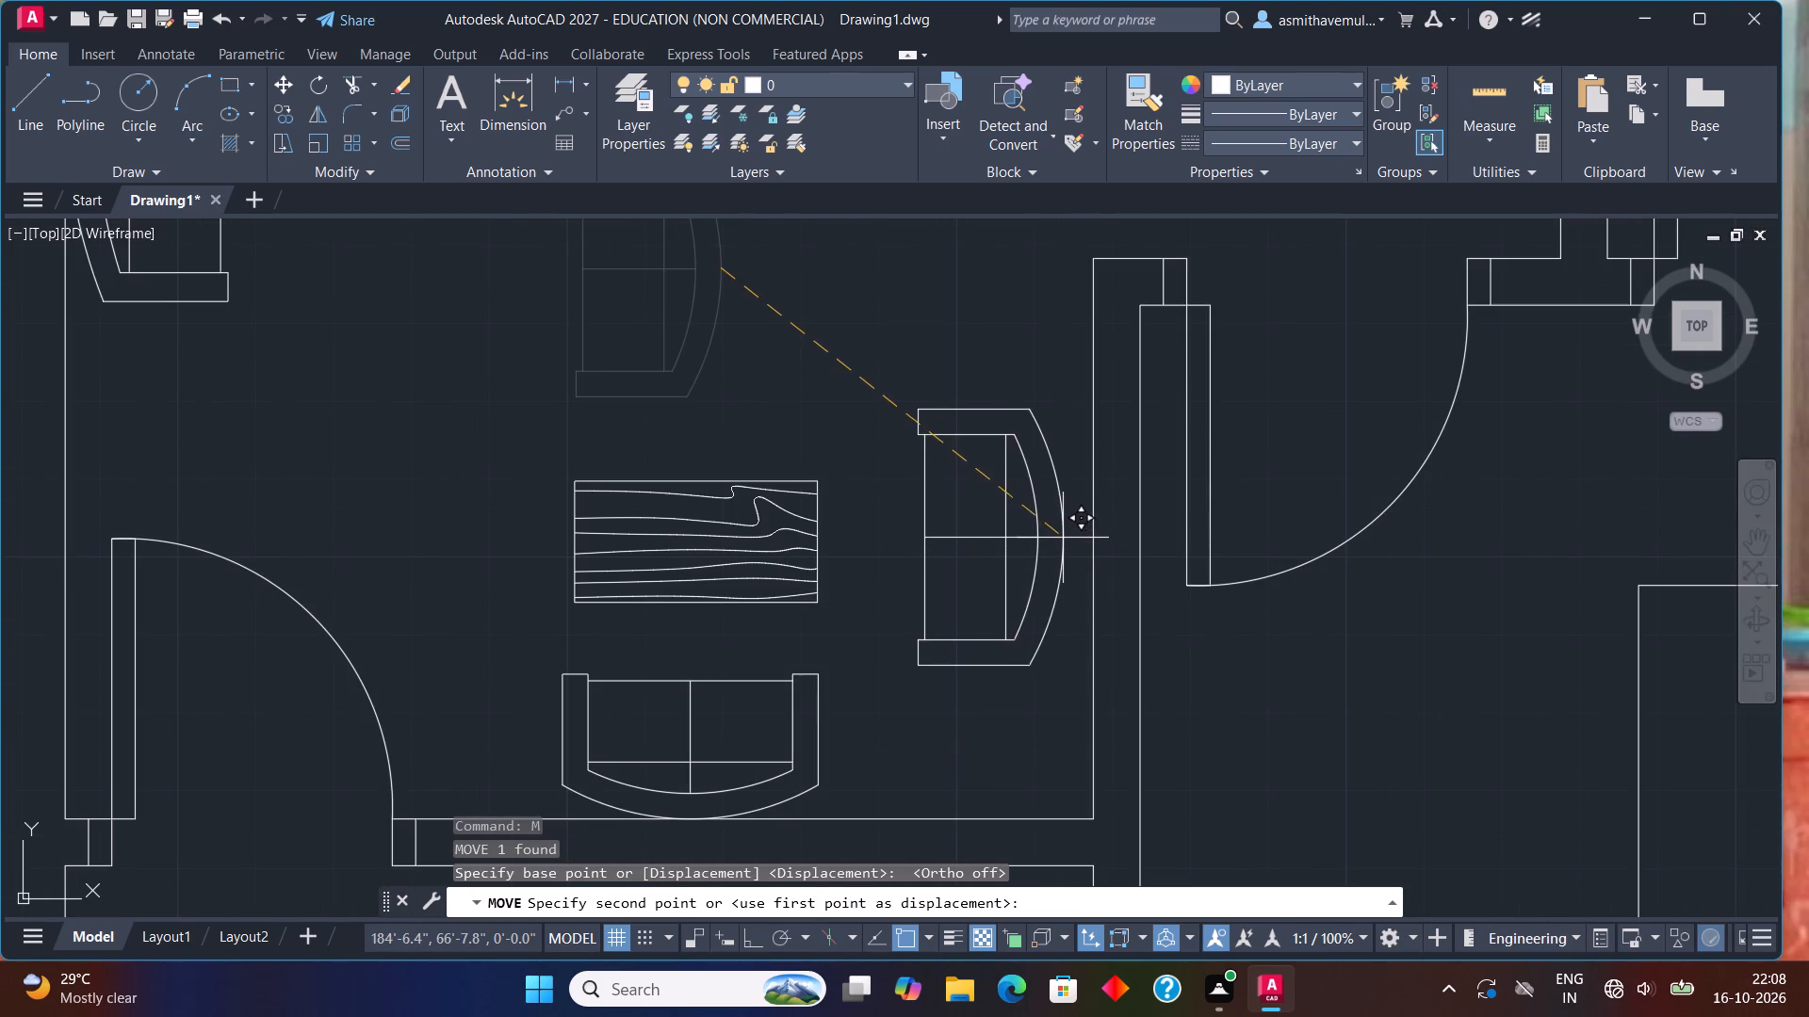
{"action": "left_click", "coordinate": [1019, 515]}
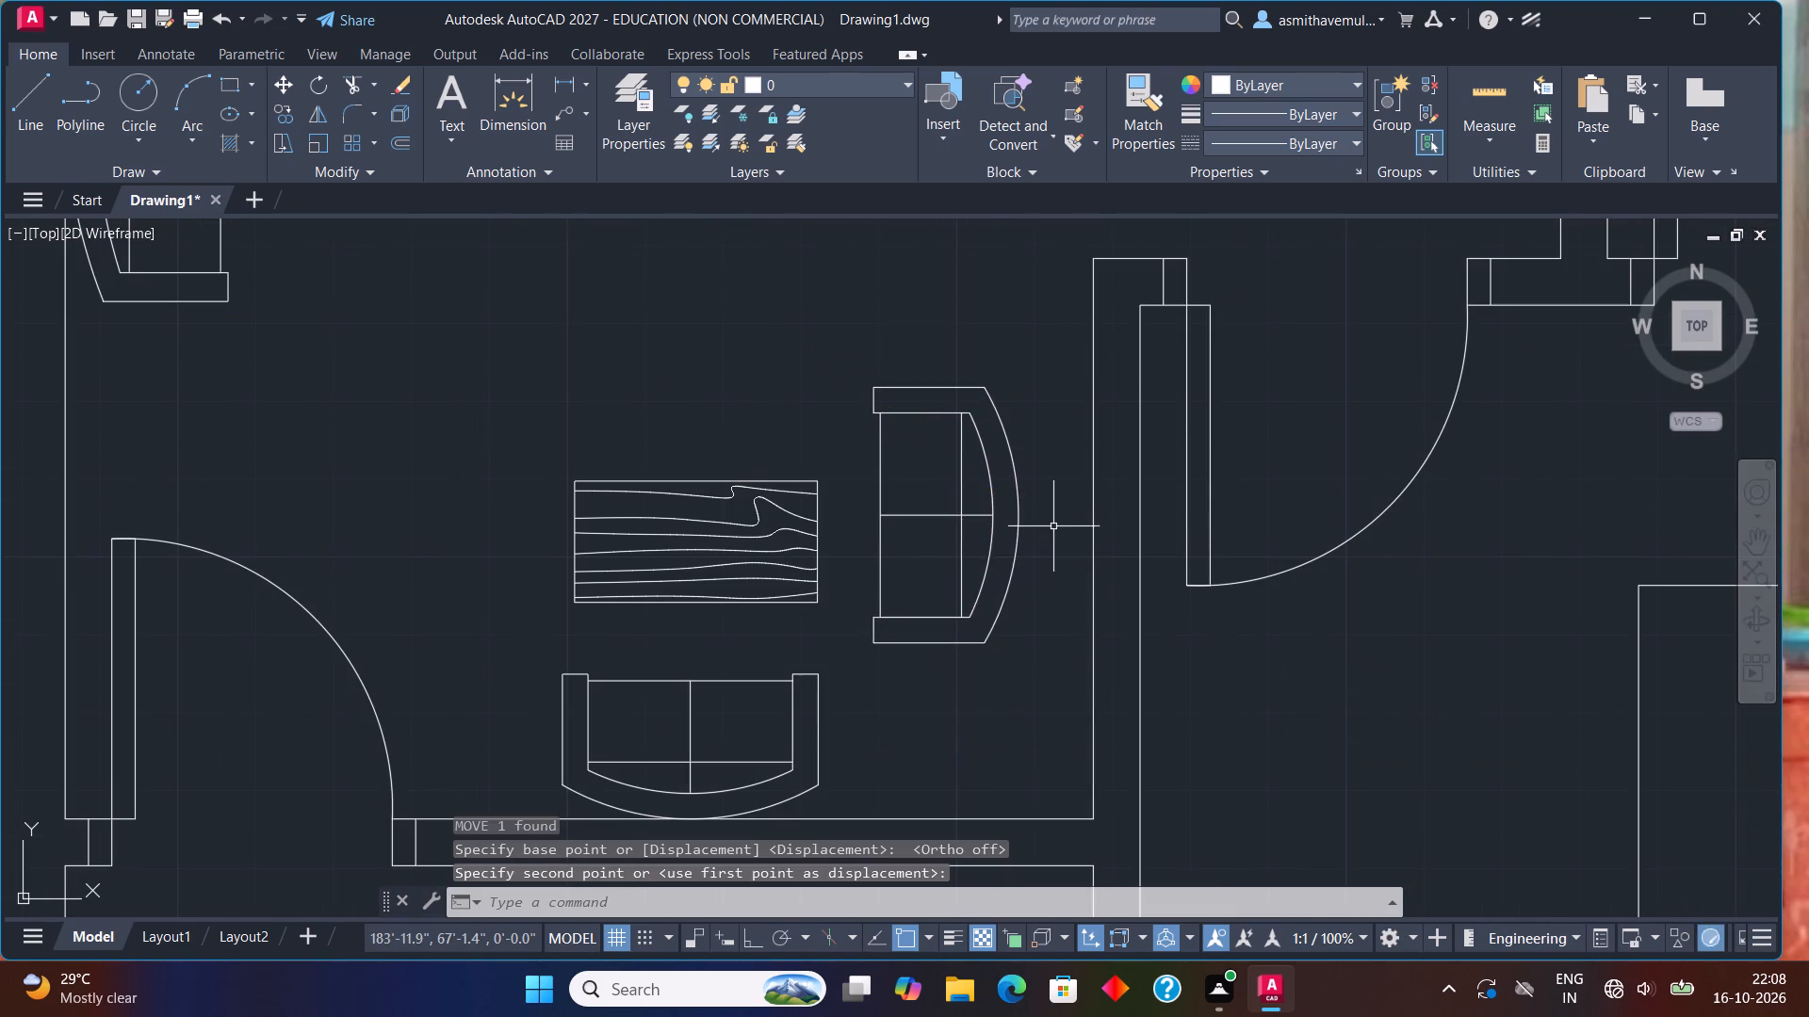
Move the rounded desk from outside the plan by its back midpoint to the living room's north wall, near the northwest corner.
{"action": "scroll", "coordinate": [1059, 531], "scroll_direction": "down", "scroll_amount": 3}
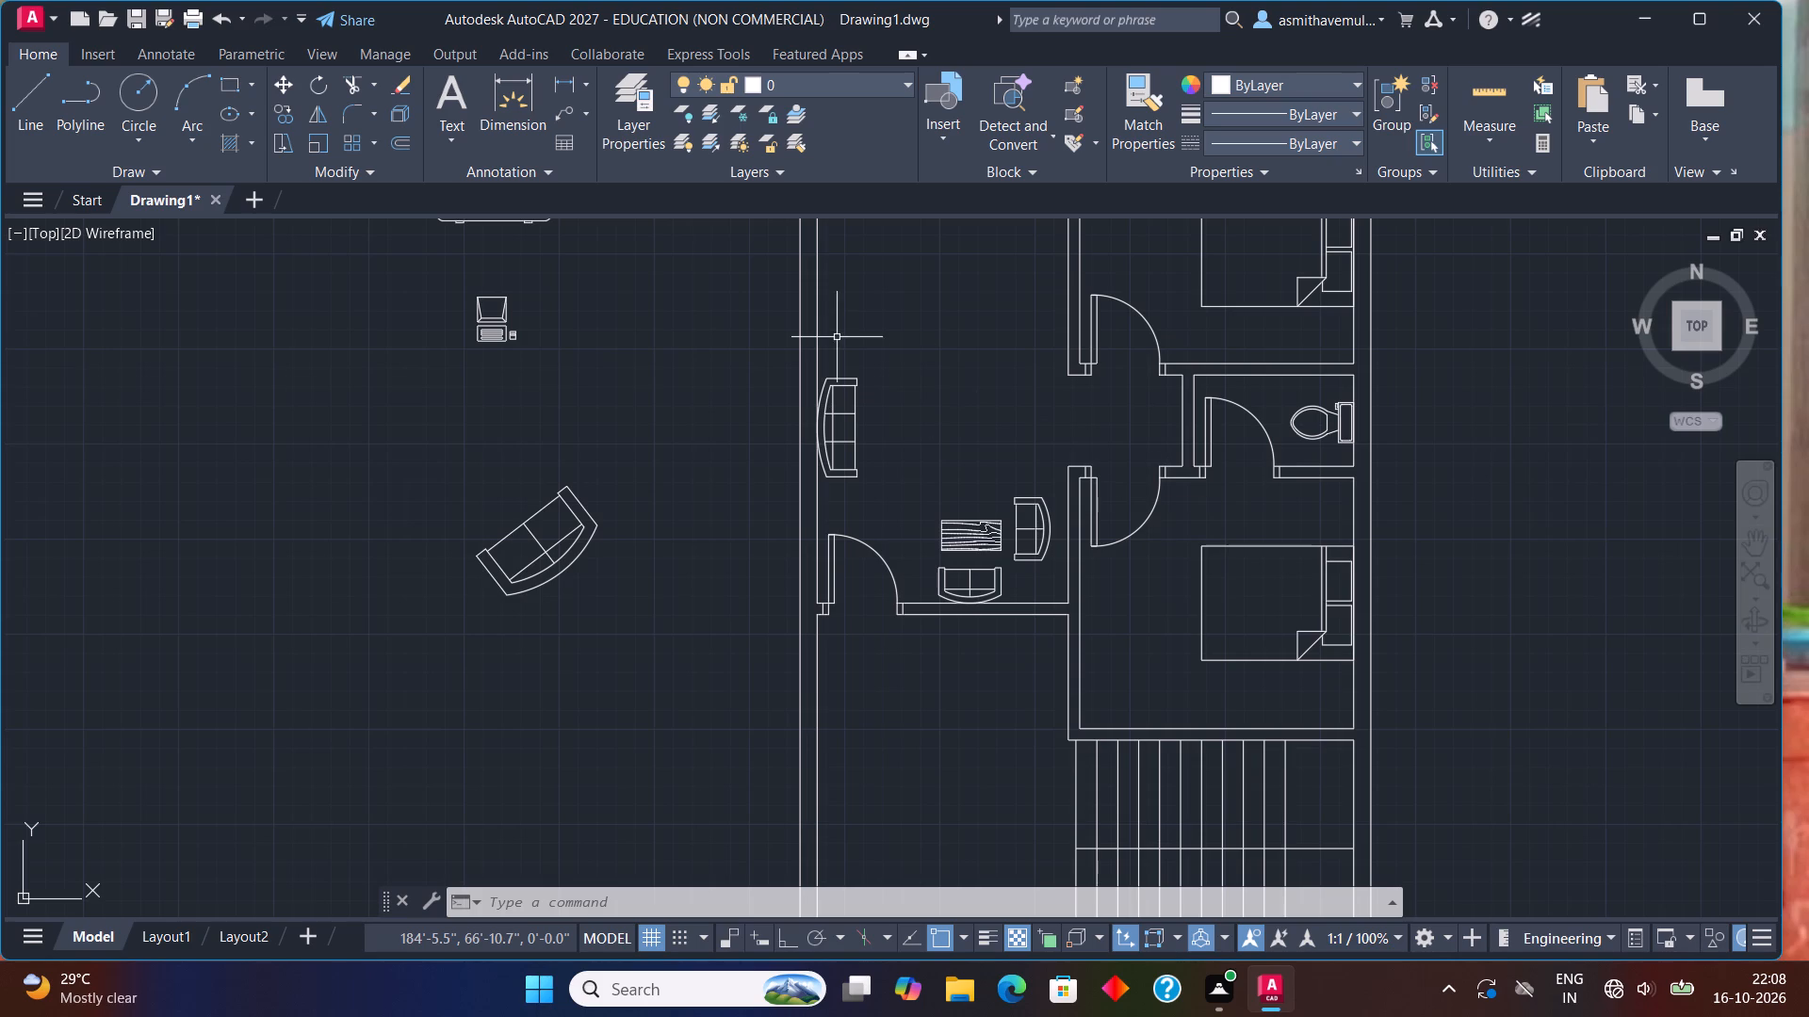
{"action": "middle_click_drag", "start_coordinate": [836, 337], "coordinate": [751, 509]}
{"action": "scroll", "coordinate": [774, 501], "scroll_direction": "down", "scroll_amount": 1}
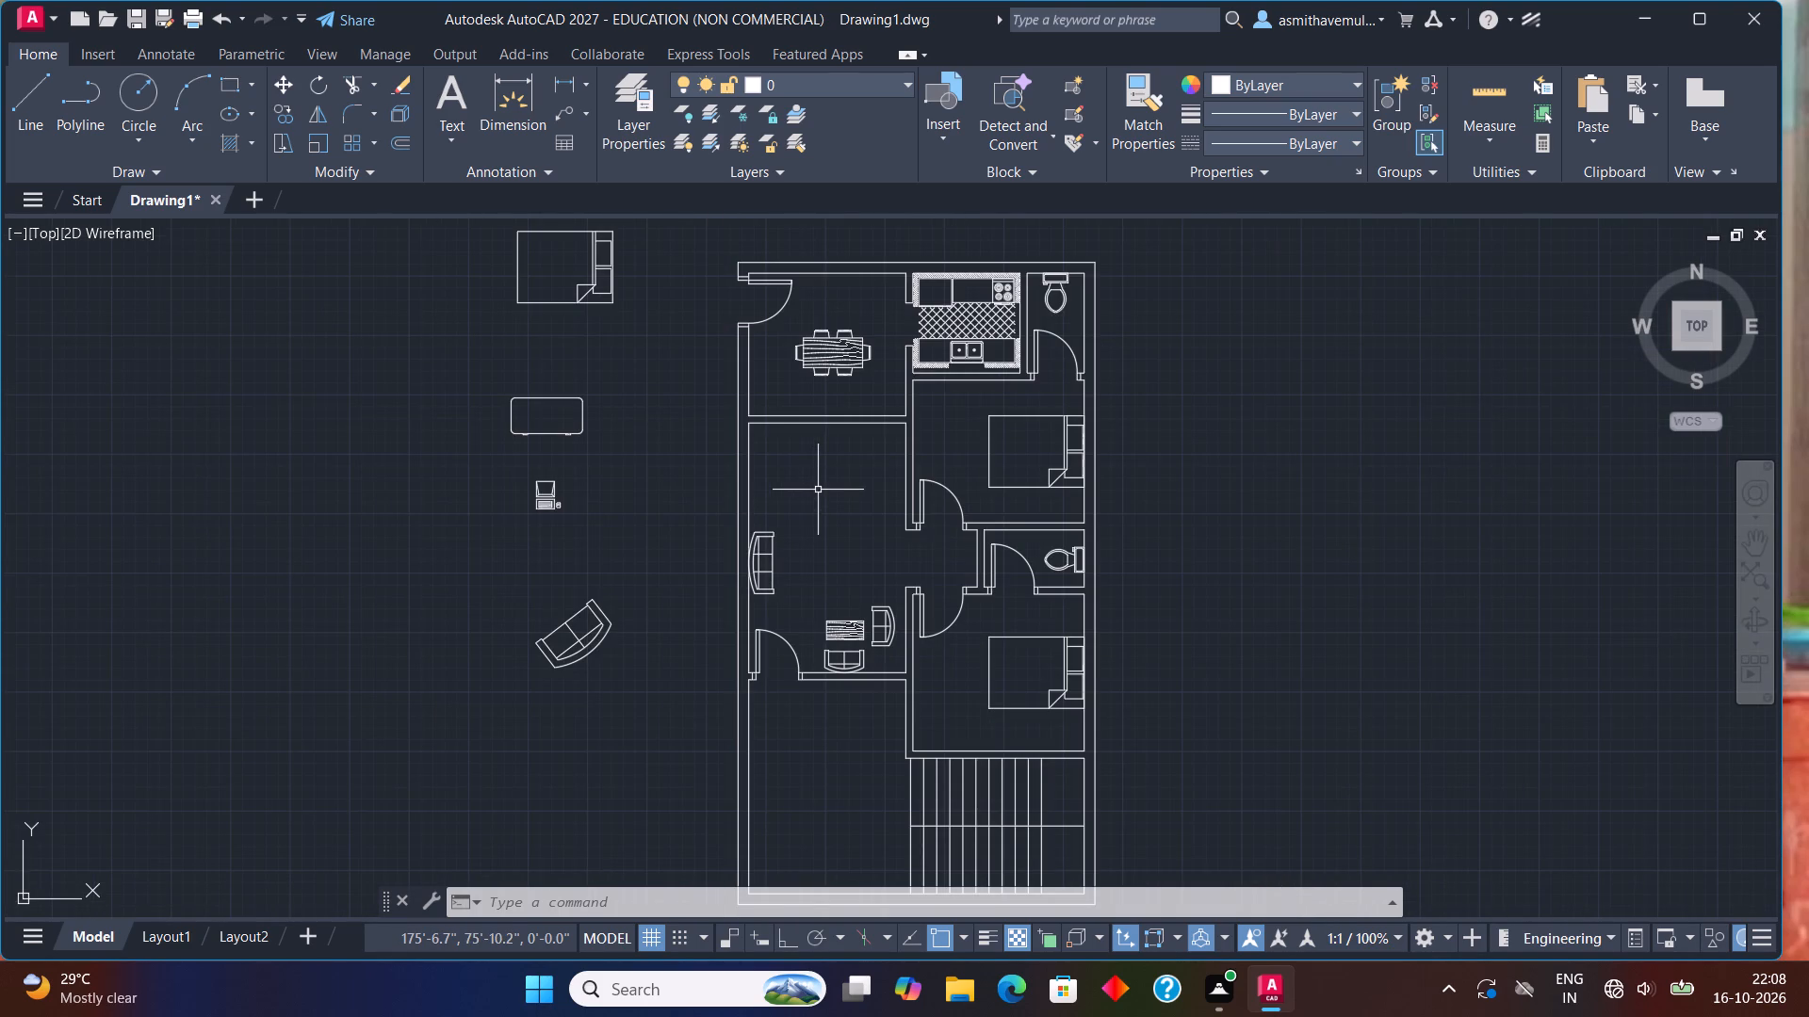
{"action": "left_click", "coordinate": [581, 413]}
{"action": "key", "text": "m"}
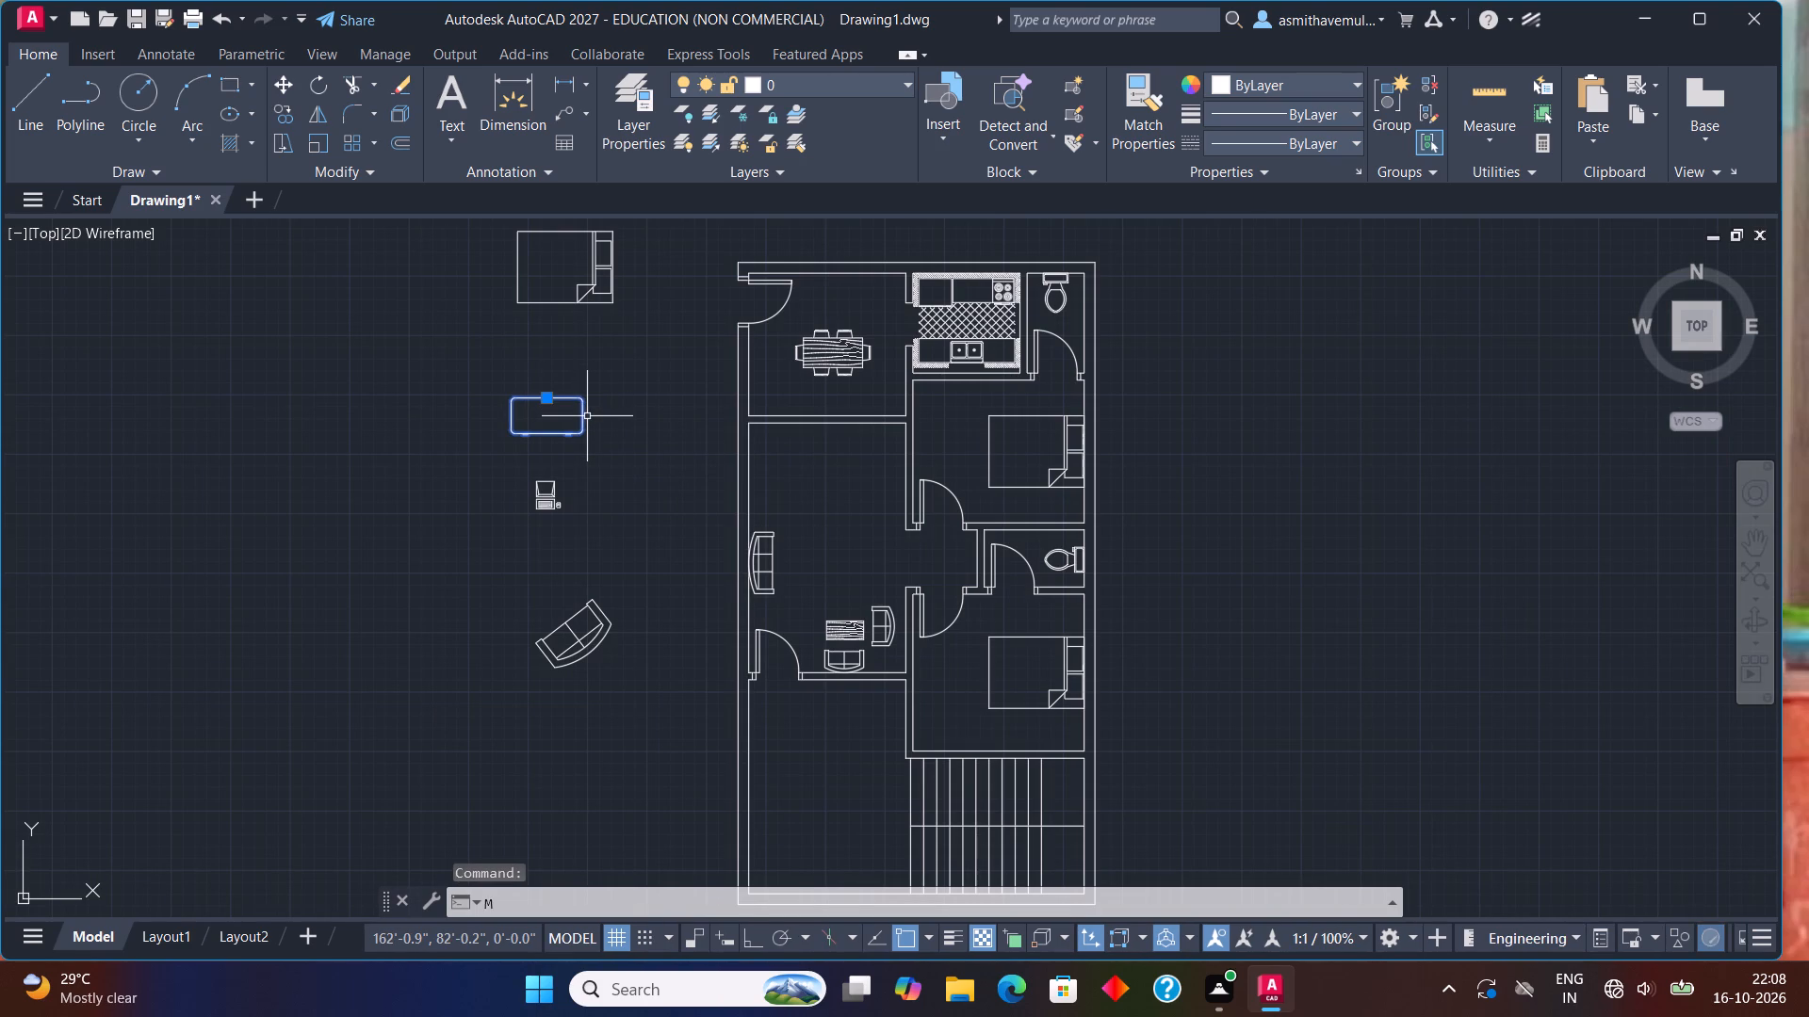
{"action": "key", "text": "Return"}
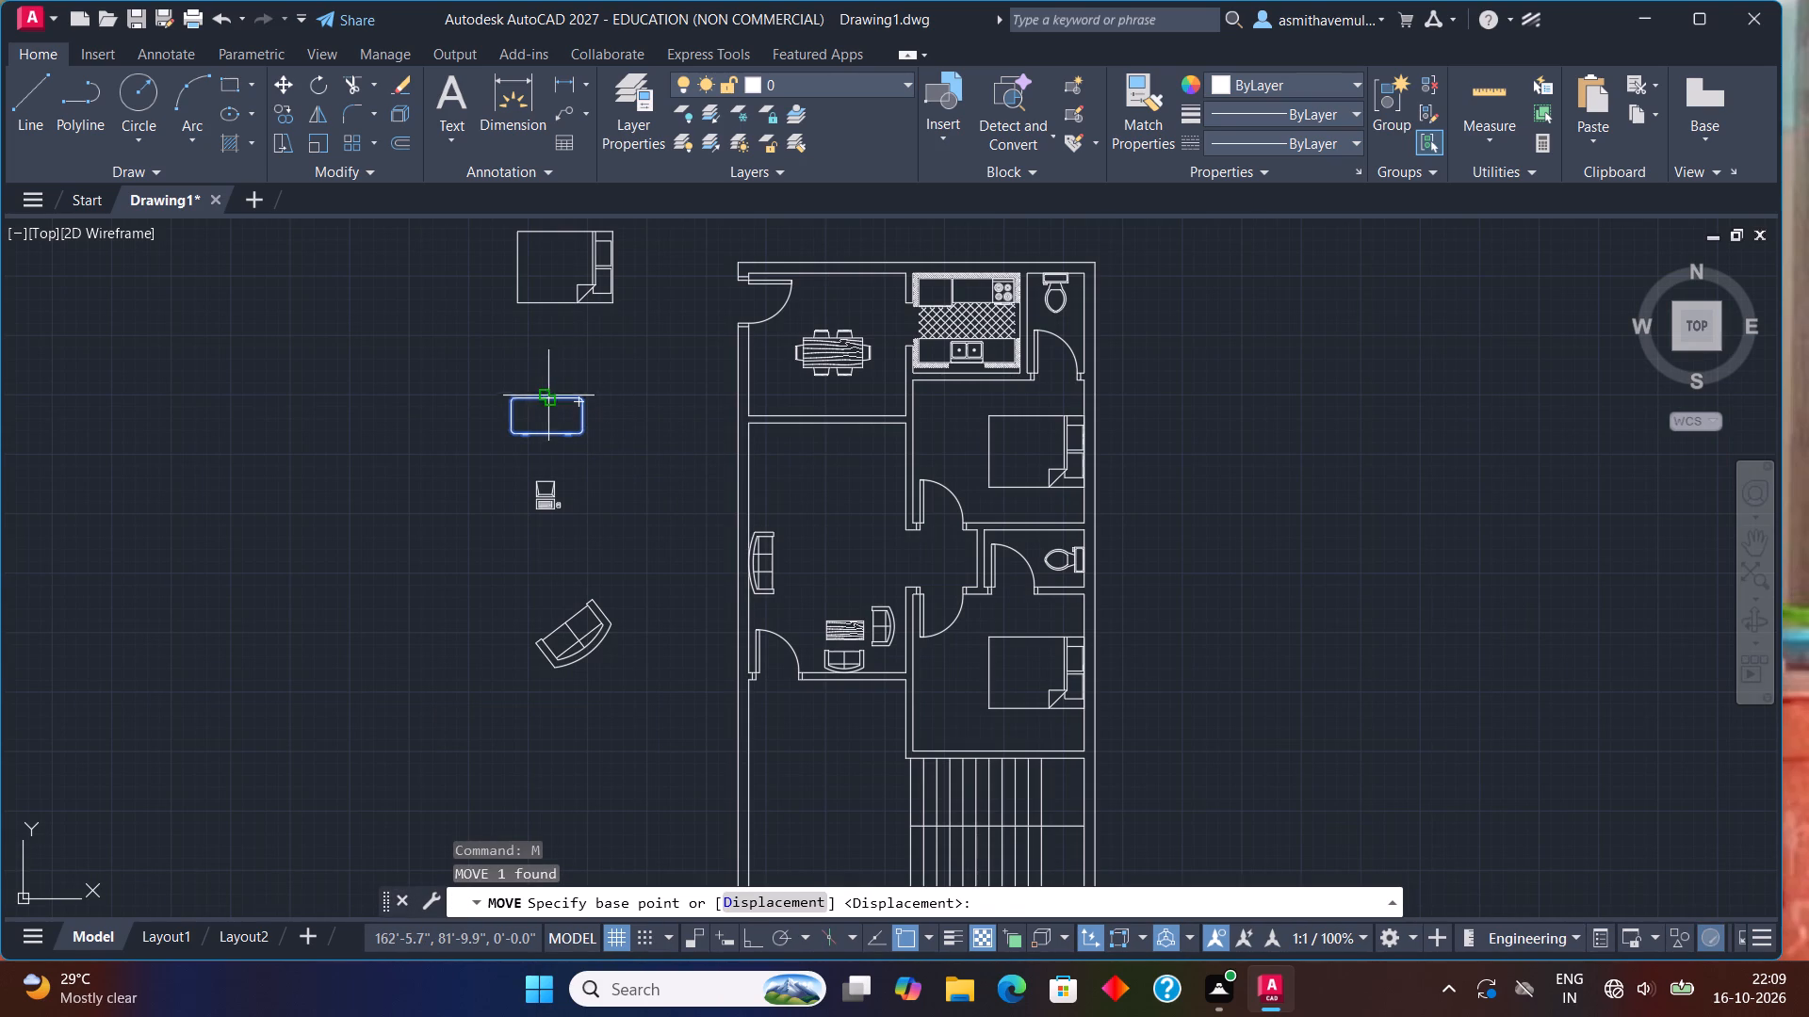
{"action": "left_click", "coordinate": [542, 398]}
{"action": "scroll", "coordinate": [819, 444], "scroll_direction": "up", "scroll_amount": 2}
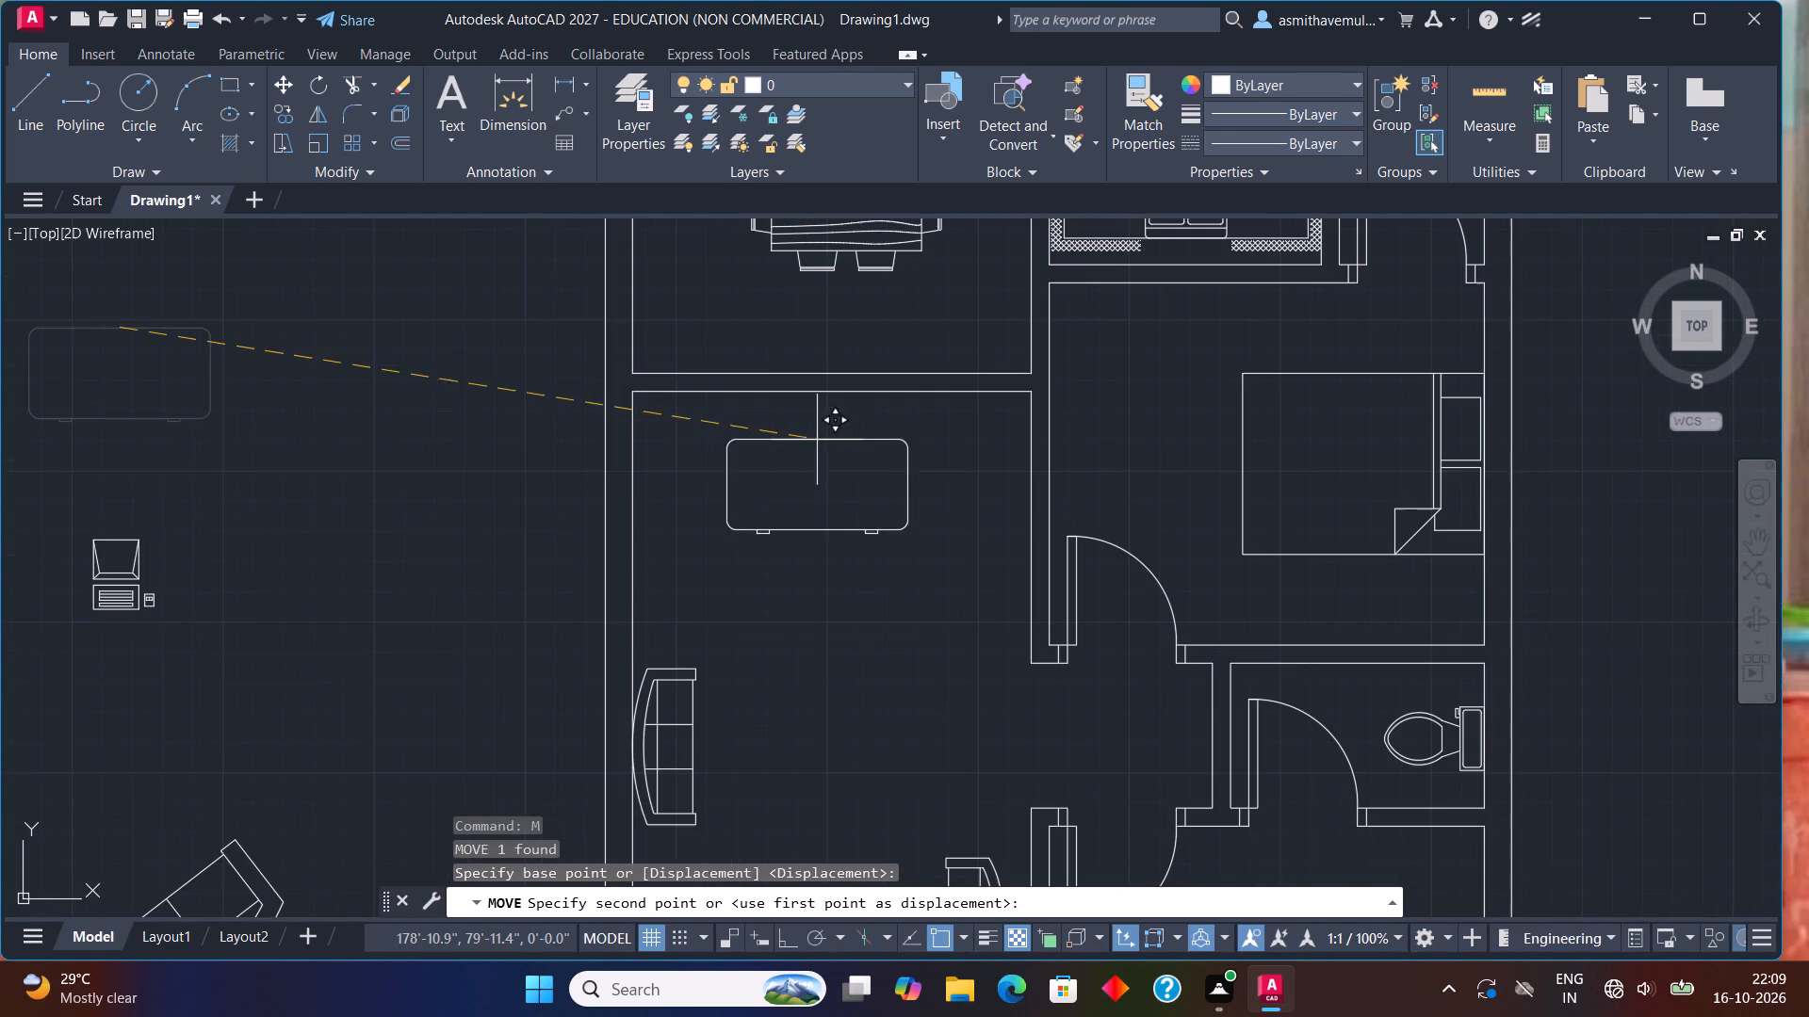
{"action": "scroll", "coordinate": [773, 409], "scroll_direction": "up", "scroll_amount": 1}
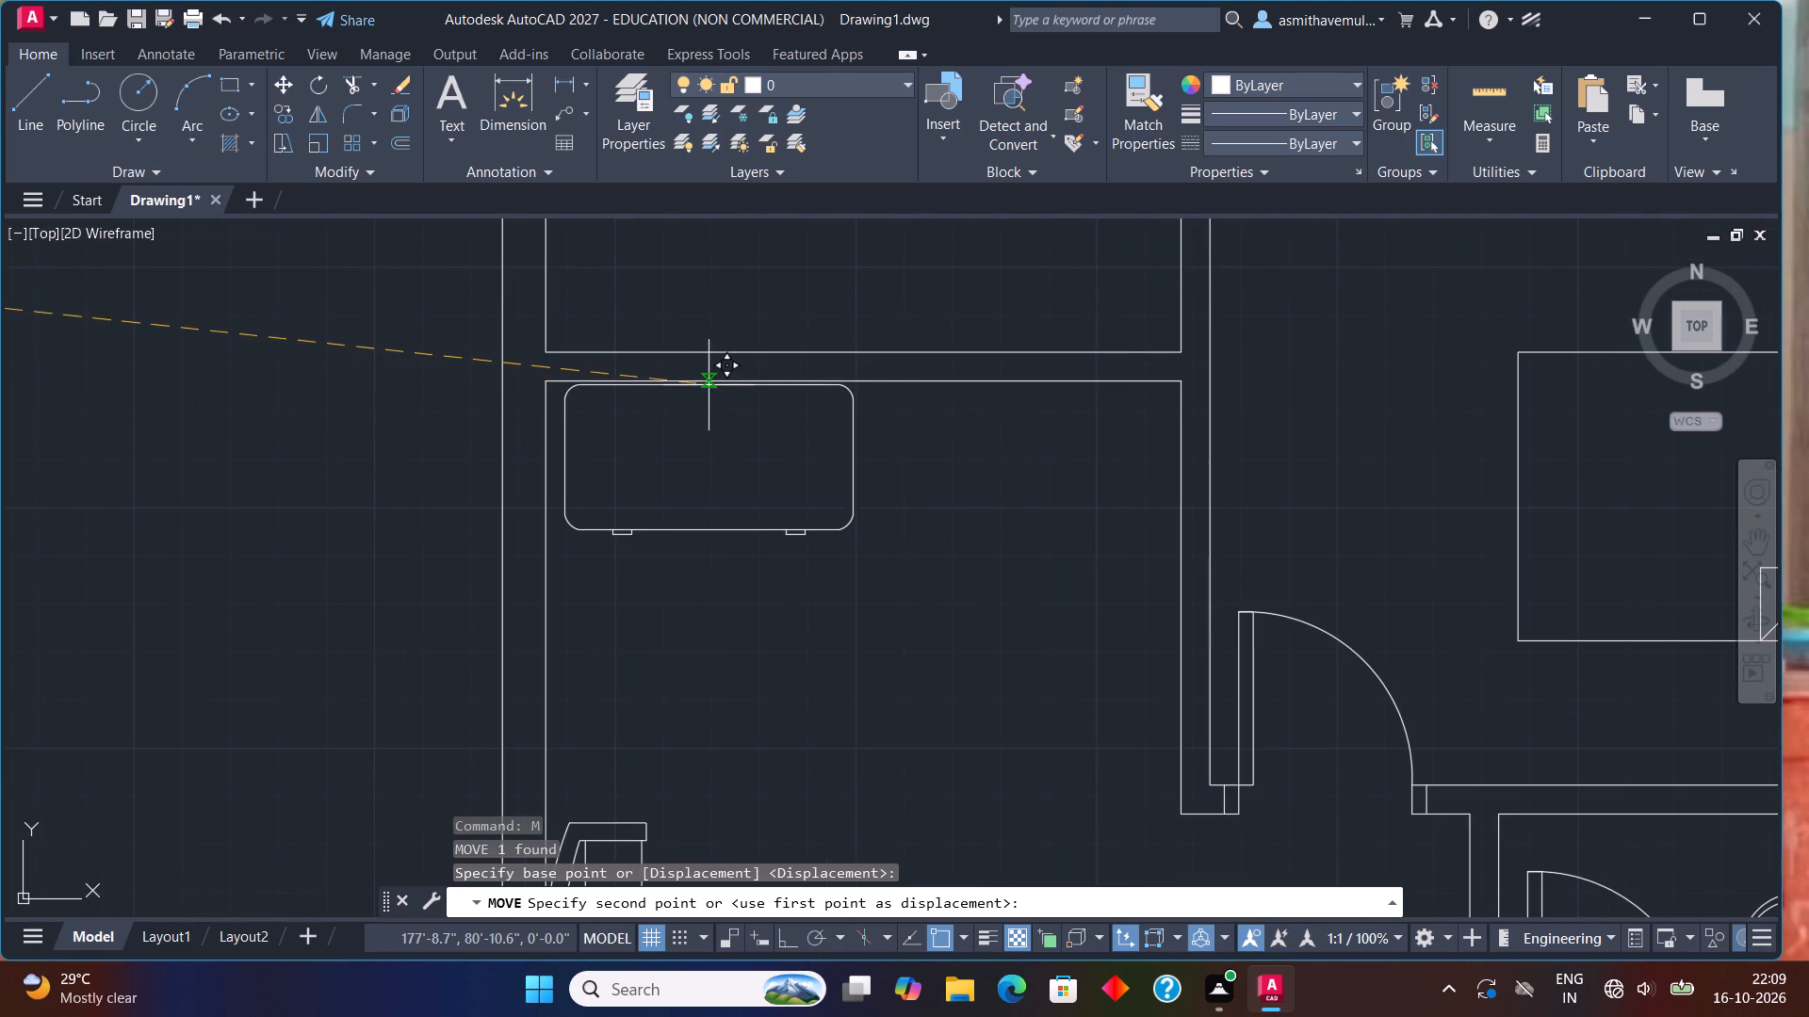
{"action": "left_click", "coordinate": [703, 383]}
Move the computer block by its front edge midpoint onto the south edge of the desk in the living room.
{"action": "scroll", "coordinate": [634, 431], "scroll_direction": "down", "scroll_amount": 2}
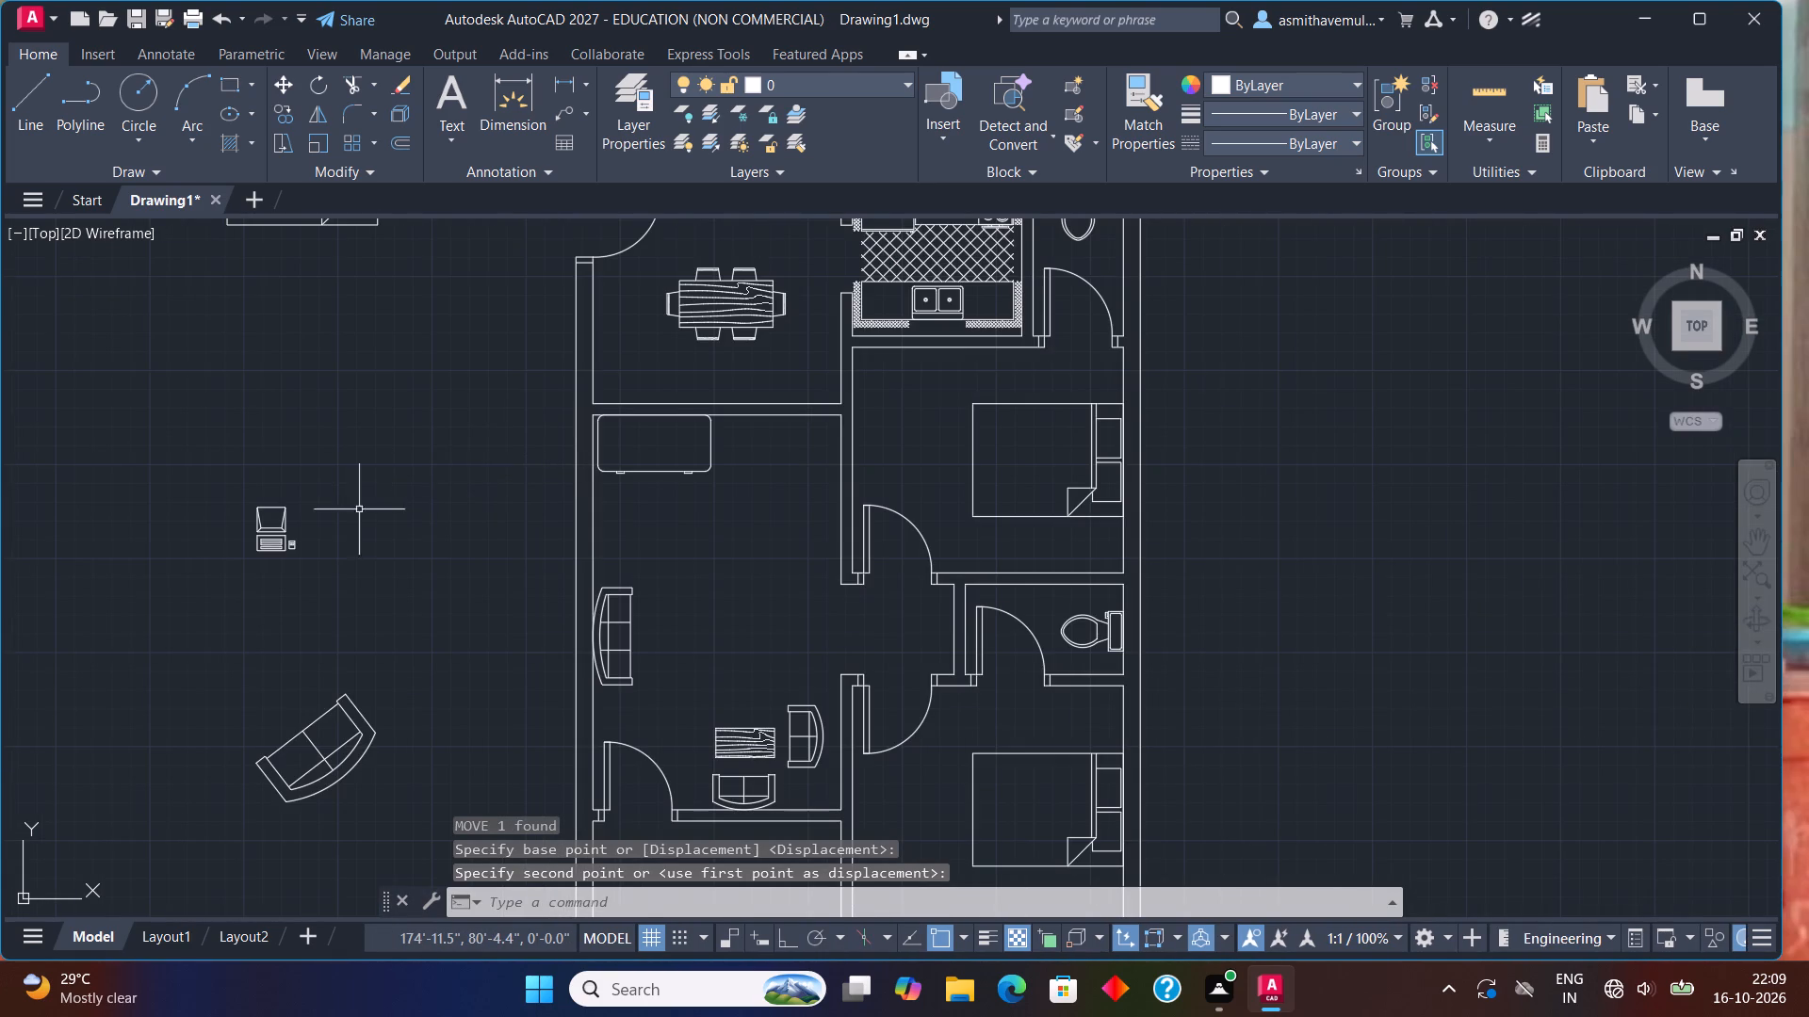
{"action": "left_click", "coordinate": [285, 538]}
{"action": "key", "text": "m"}
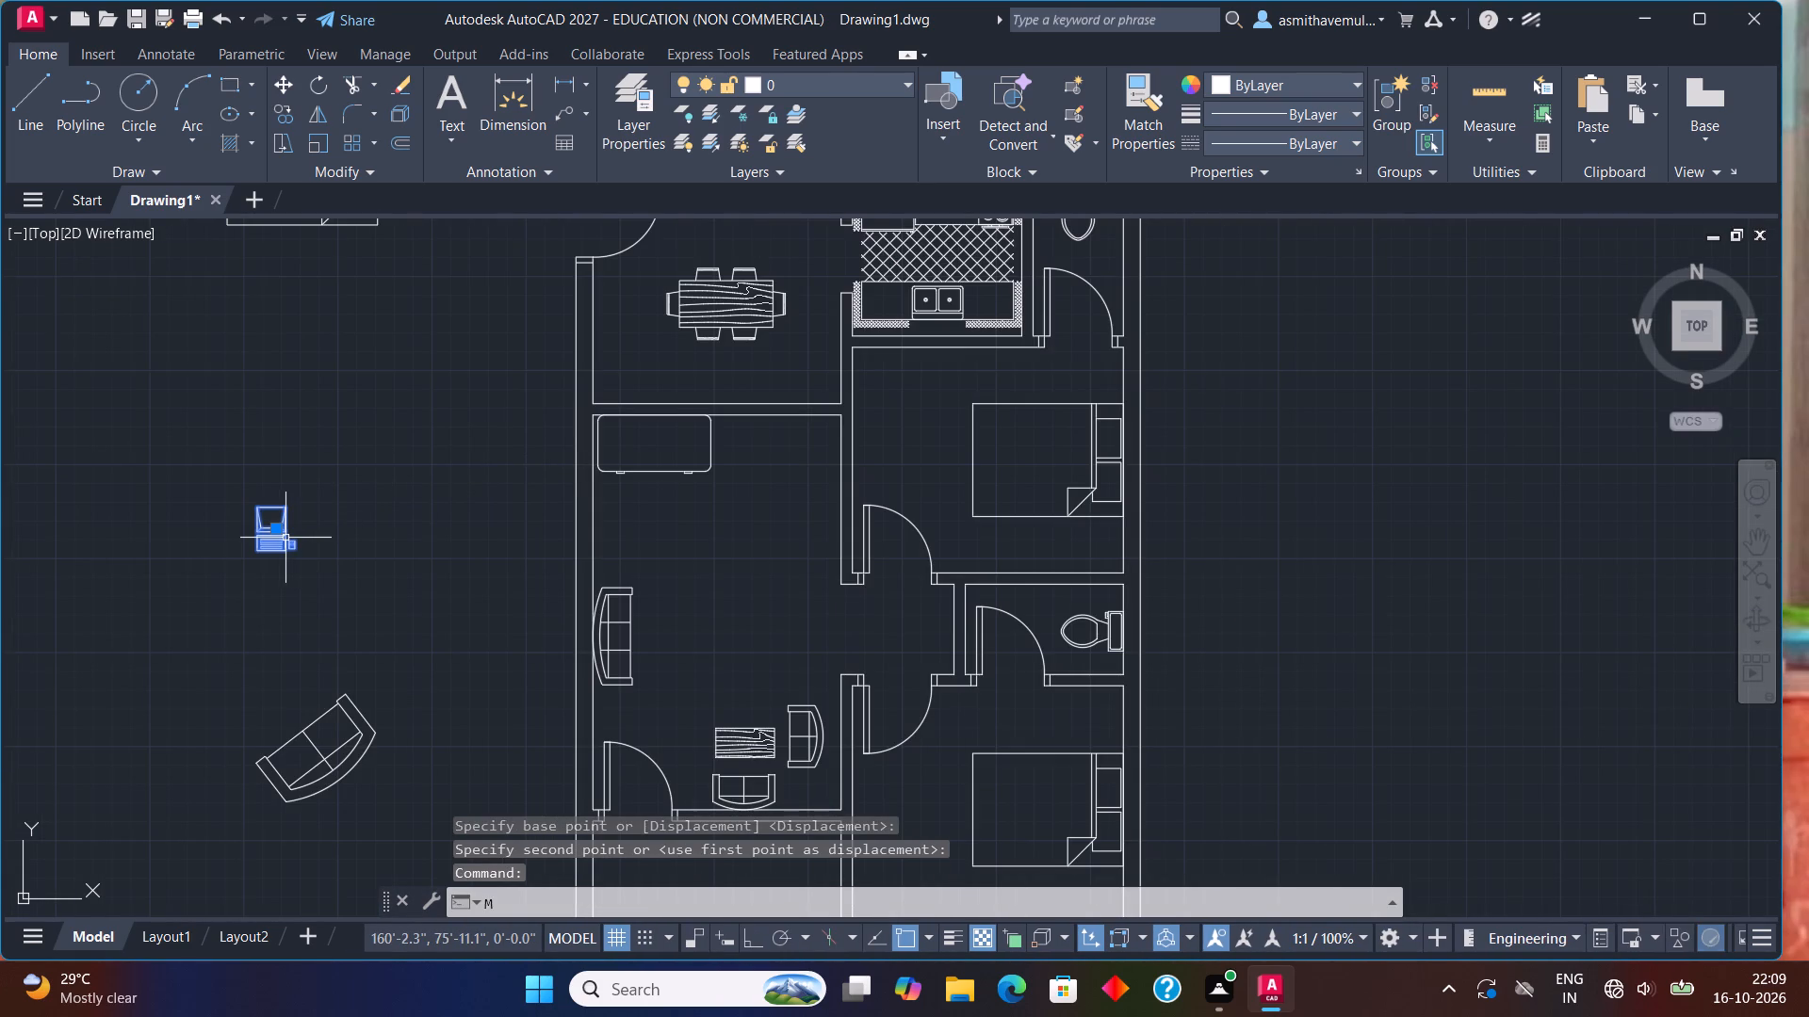
{"action": "key", "text": "Return"}
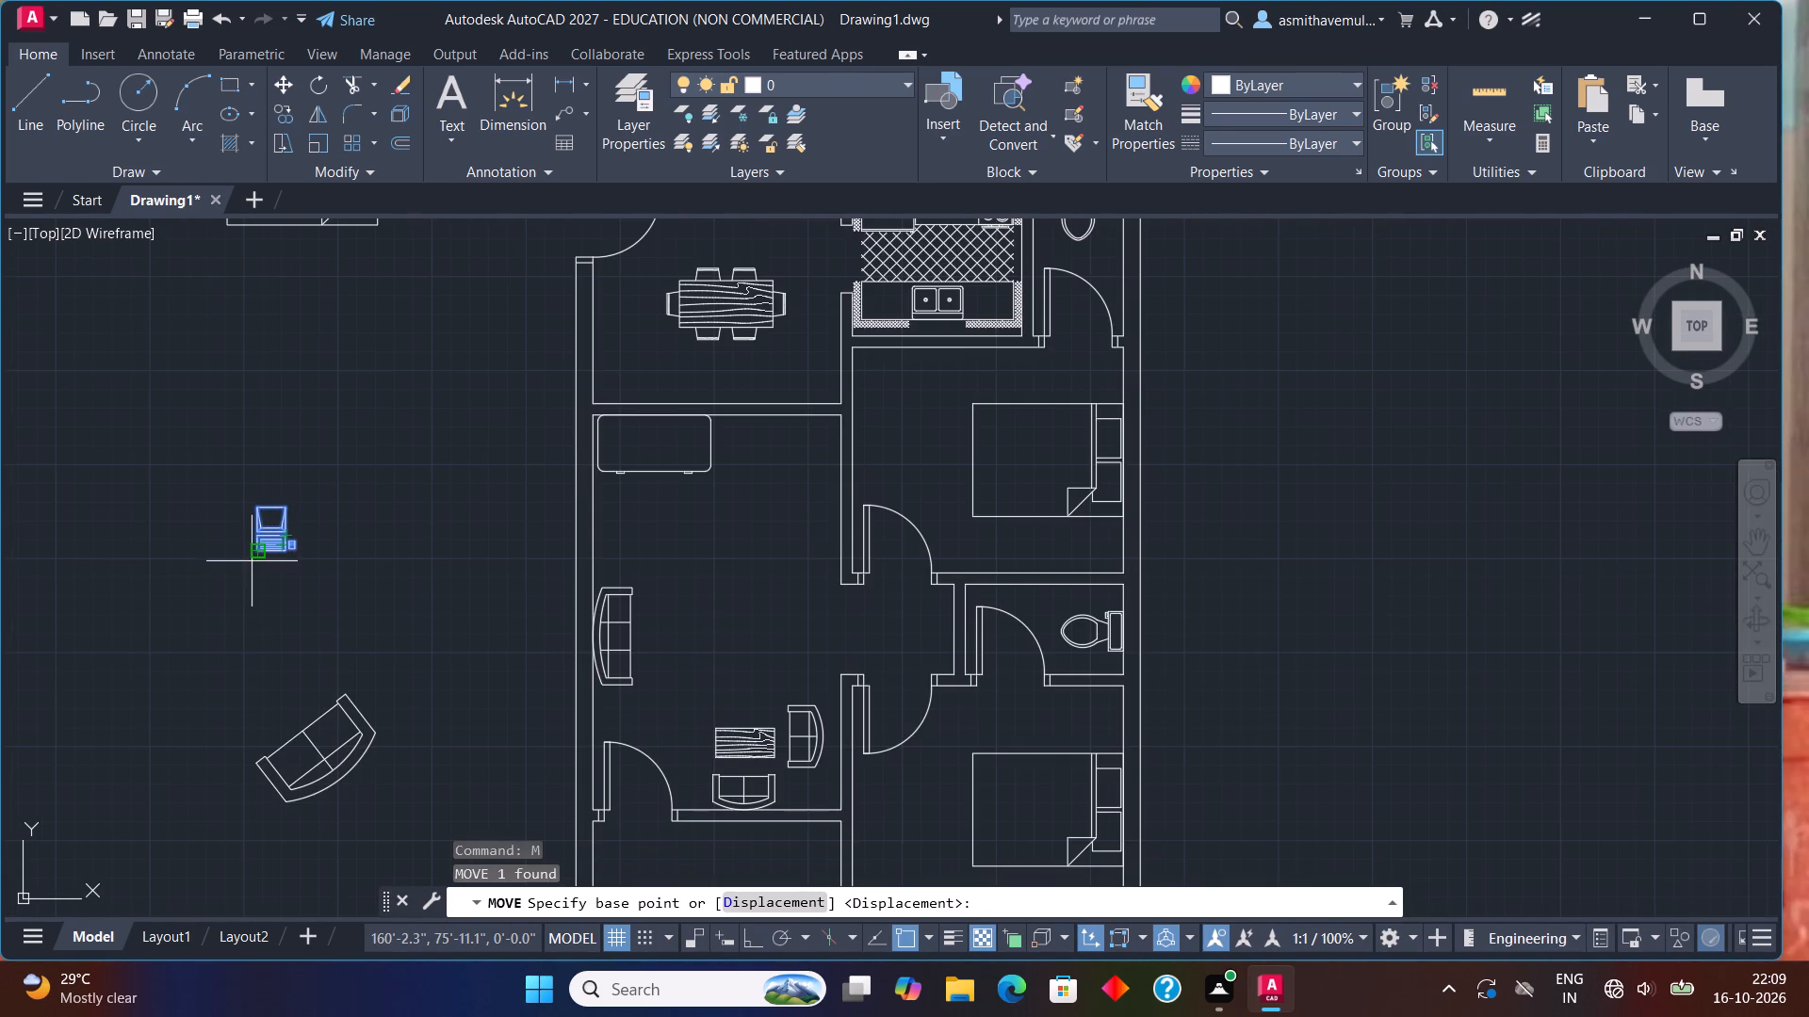
{"action": "left_click", "coordinate": [267, 550]}
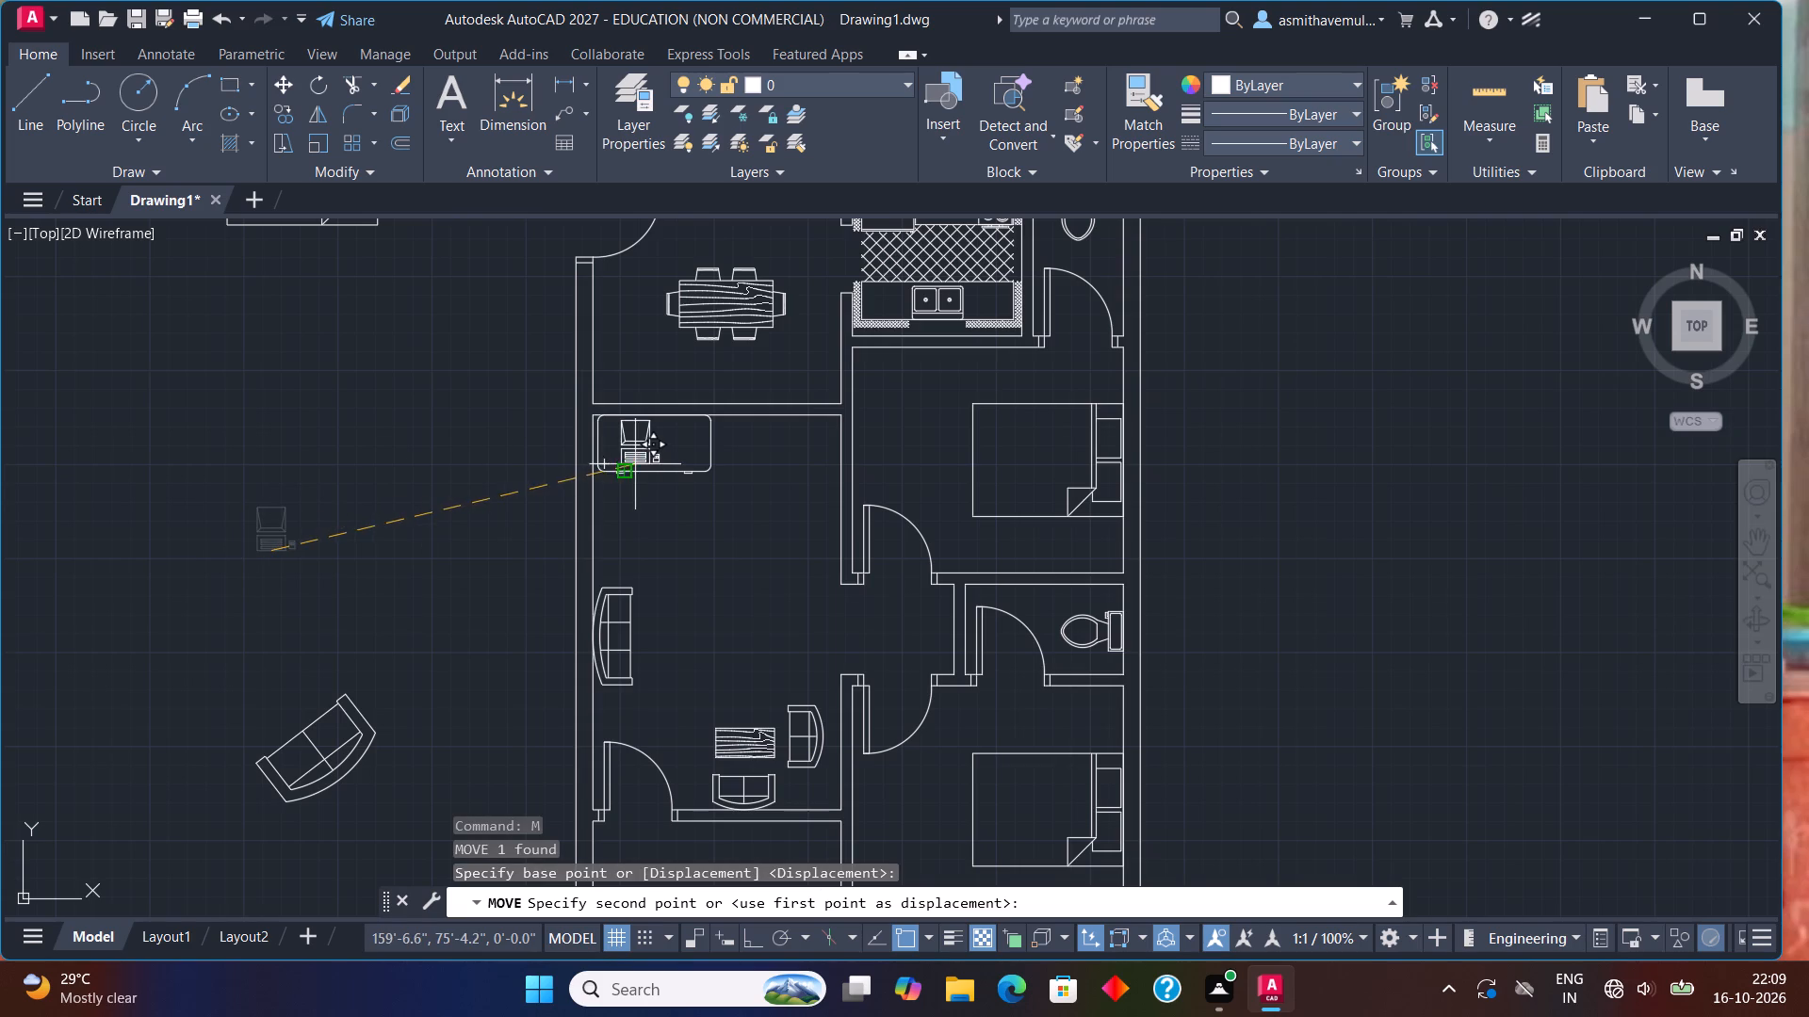
{"action": "scroll", "coordinate": [636, 464], "scroll_direction": "up", "scroll_amount": 3}
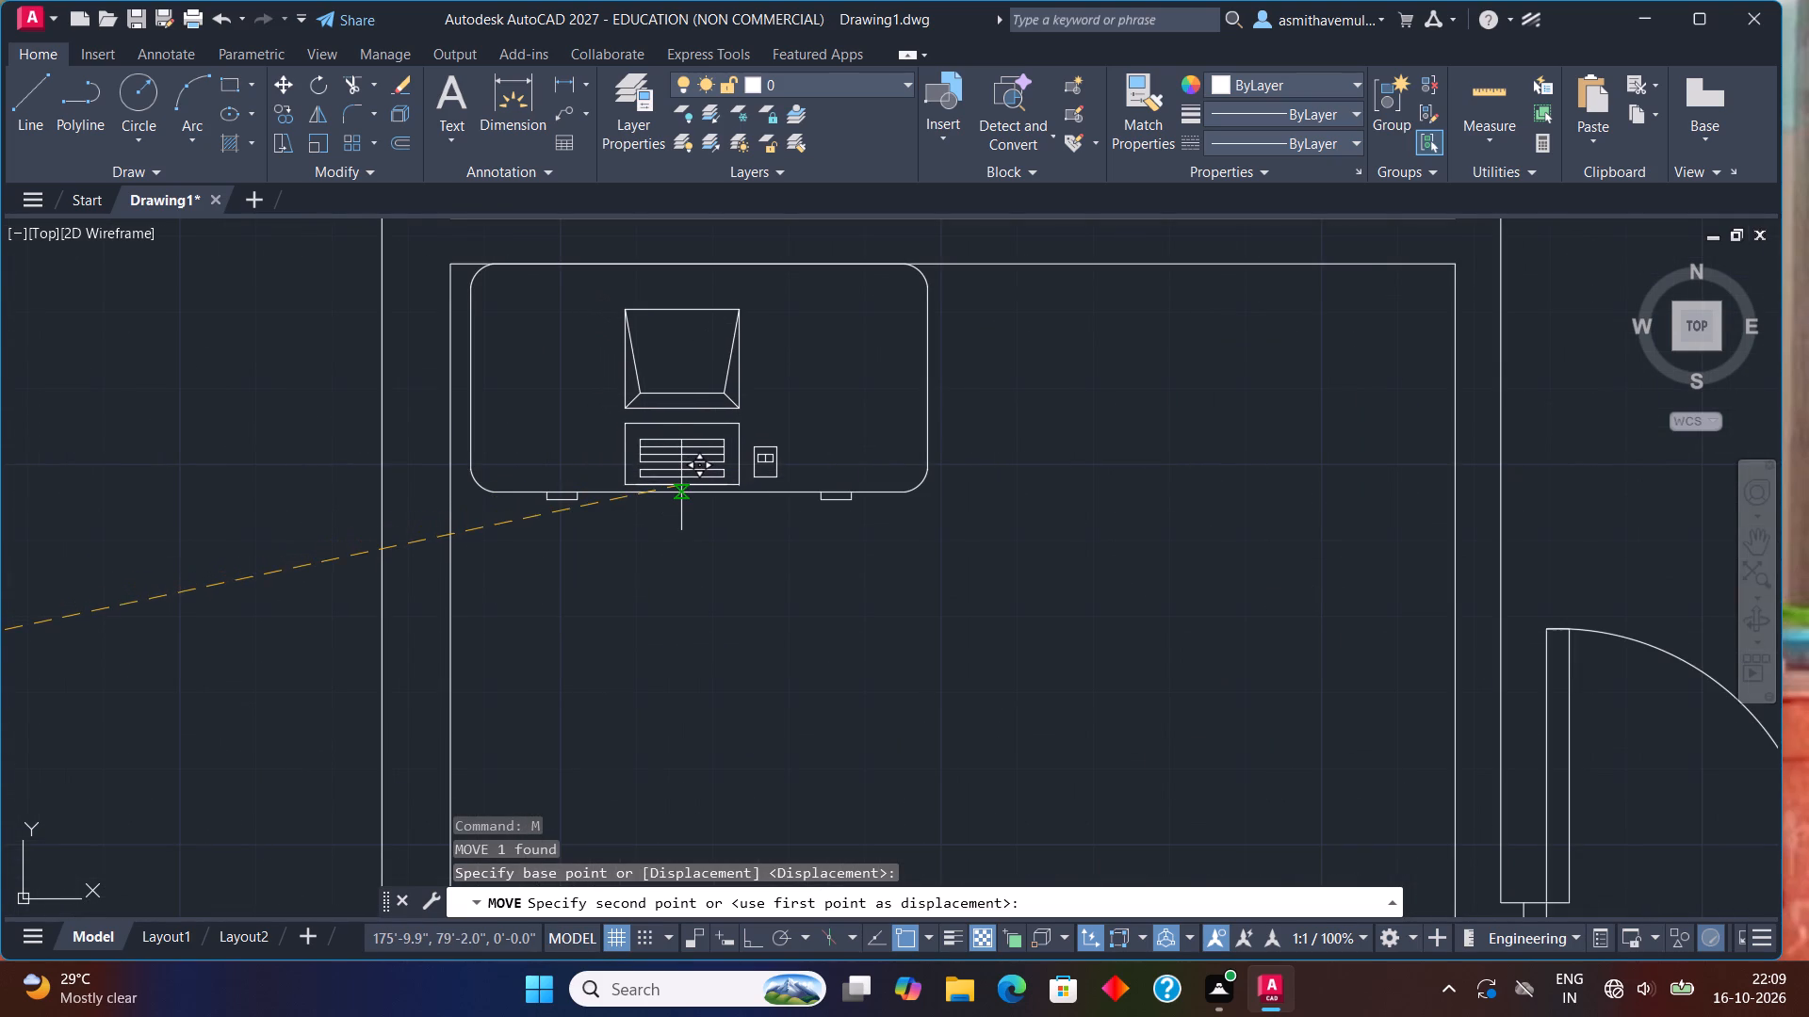
{"action": "left_click", "coordinate": [681, 492]}
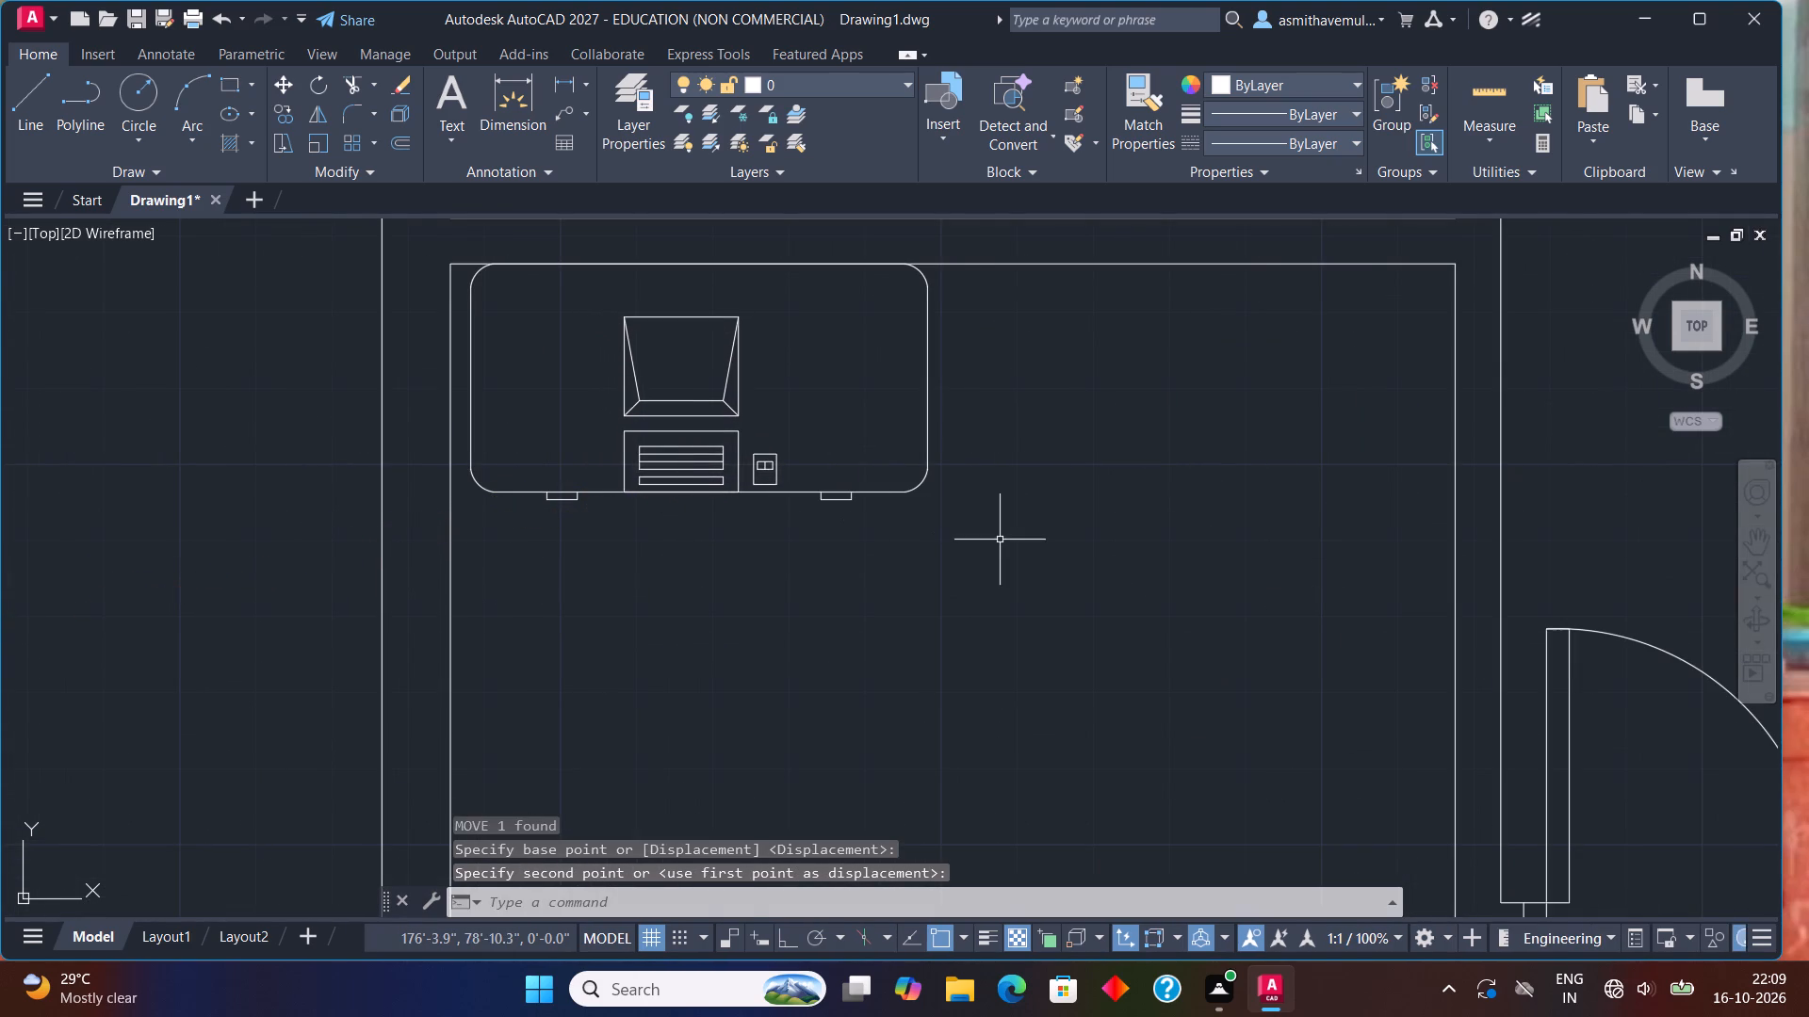
Draw two short vertical lines across the wall between the dining and living rooms, east of the desk, bounding an opening.
{"action": "scroll", "coordinate": [1001, 540], "scroll_direction": "down", "scroll_amount": 1}
{"action": "middle_click_drag", "start_coordinate": [993, 542], "coordinate": [919, 576]}
{"action": "key", "text": "l"}
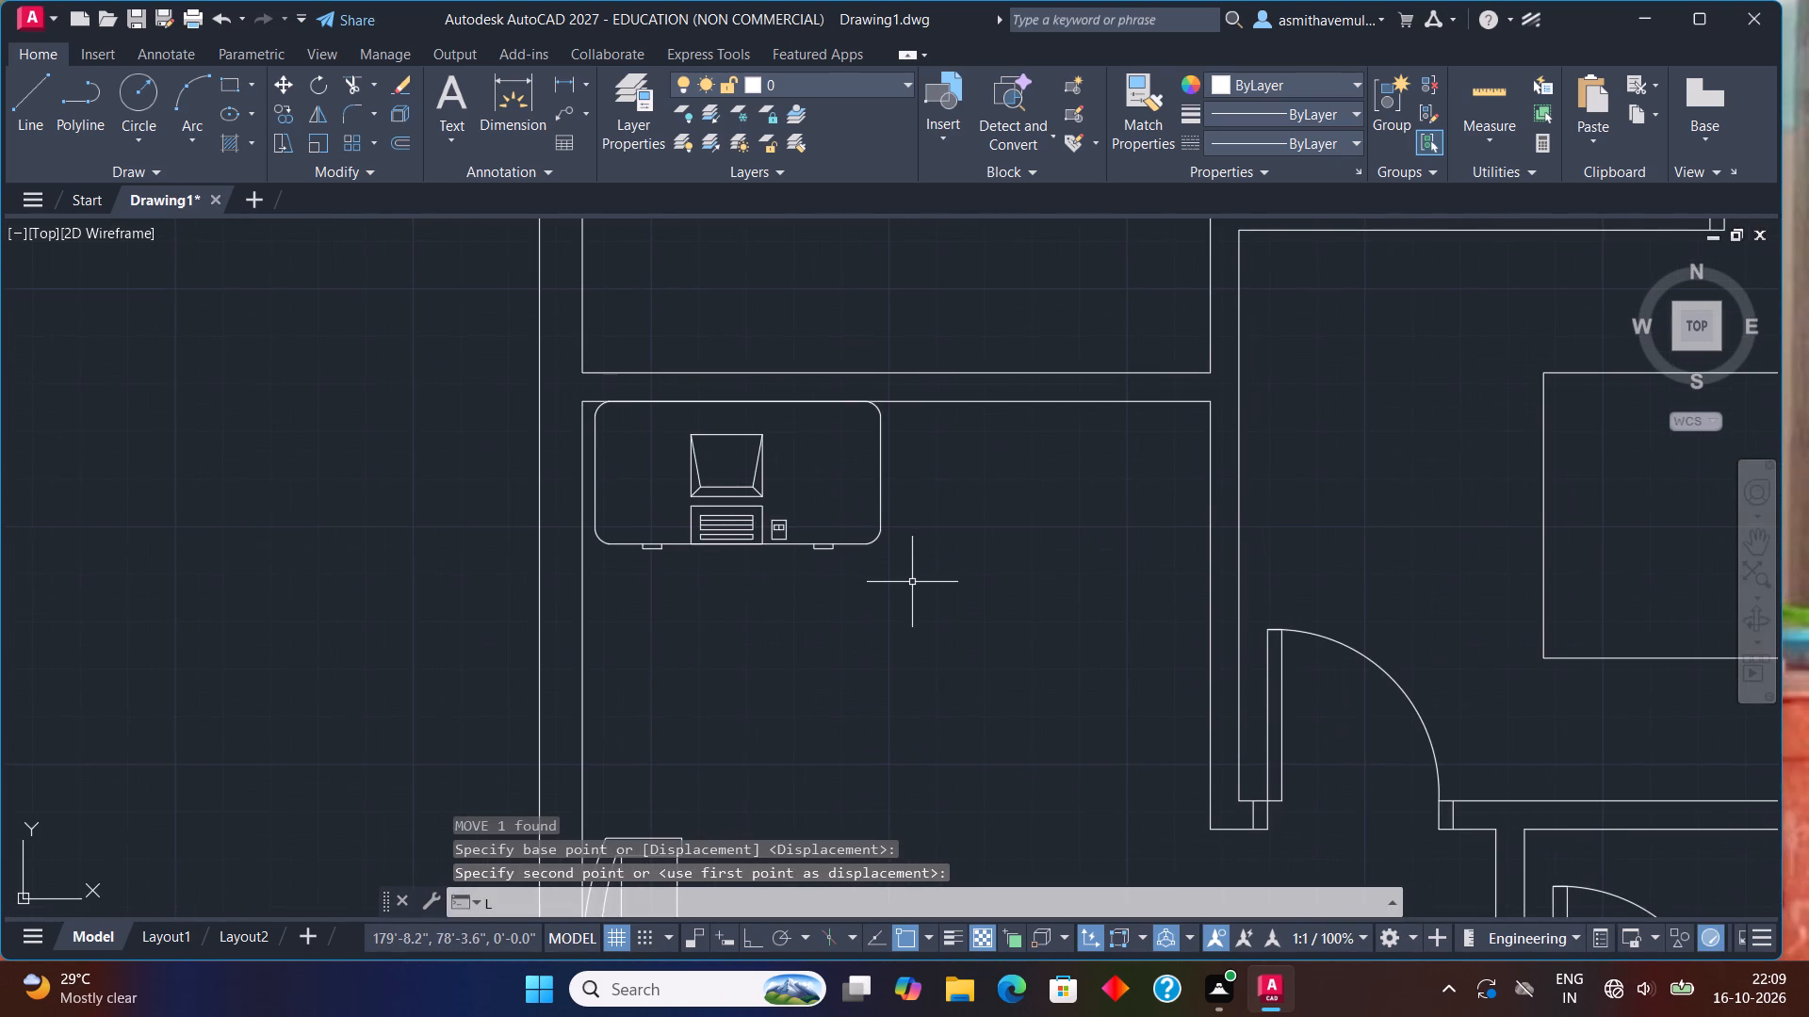
{"action": "key", "text": "Return"}
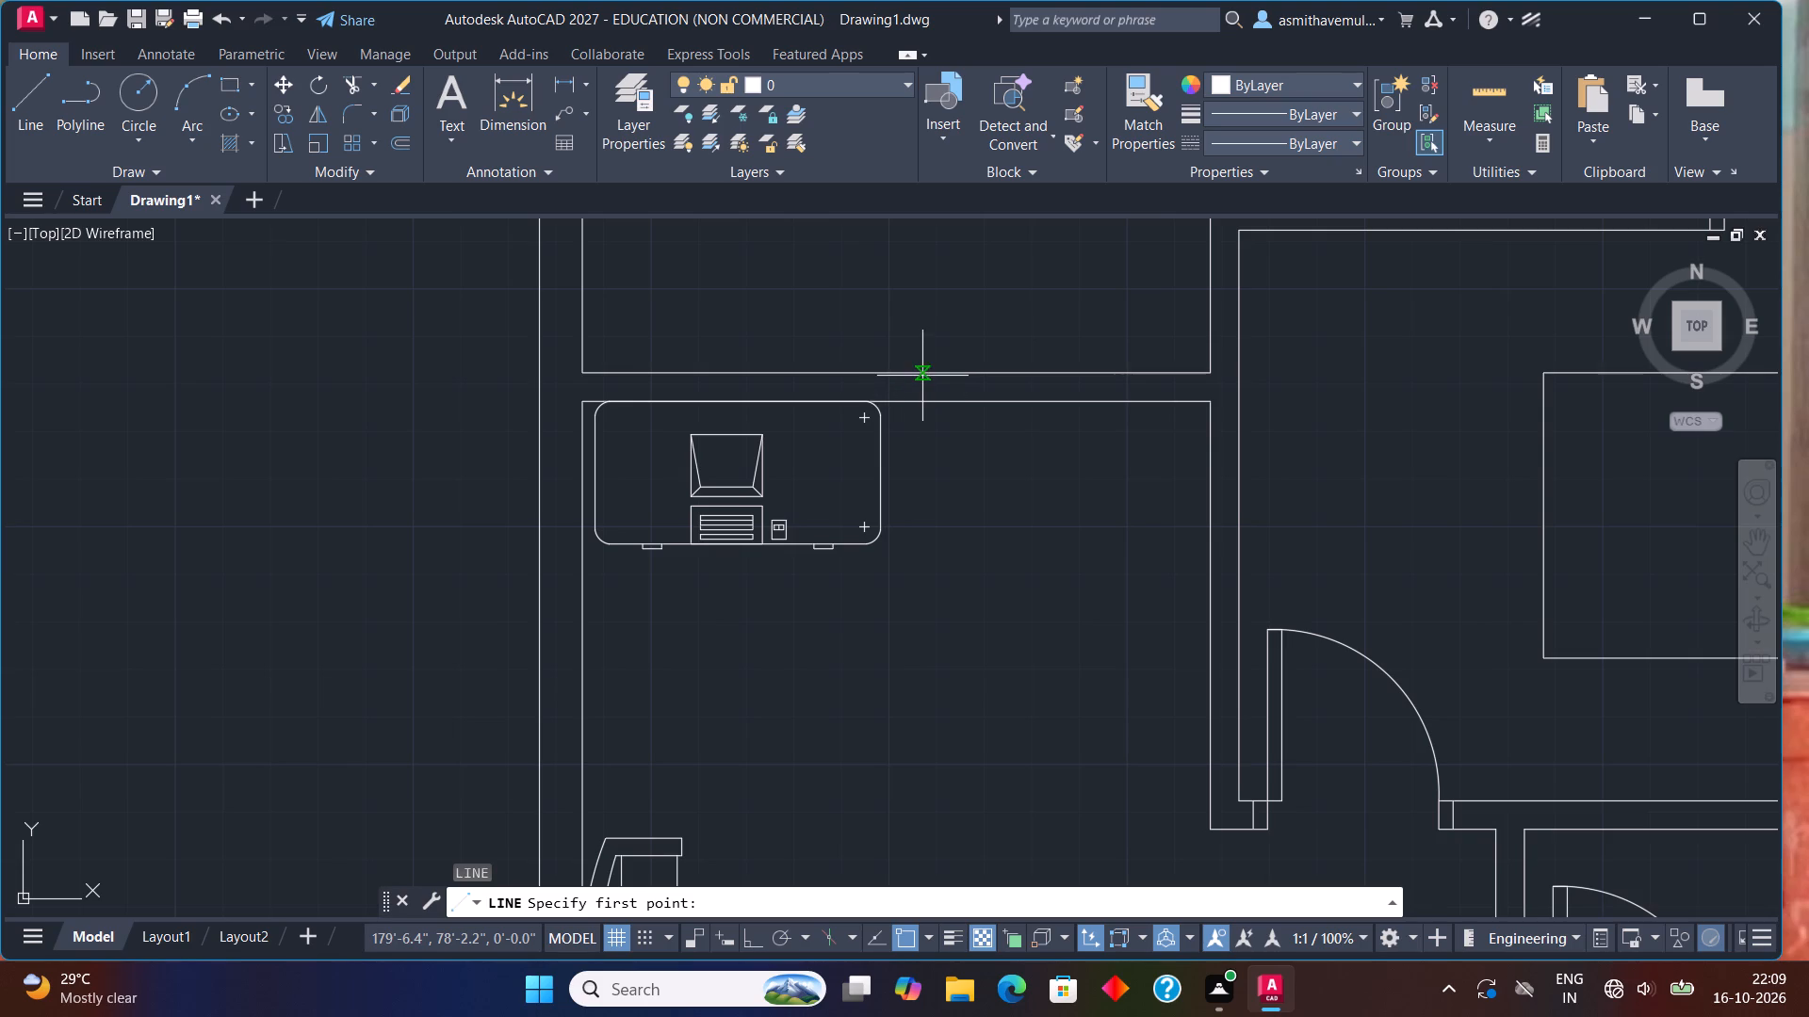
{"action": "left_click", "coordinate": [923, 371]}
{"action": "left_click", "coordinate": [921, 397]}
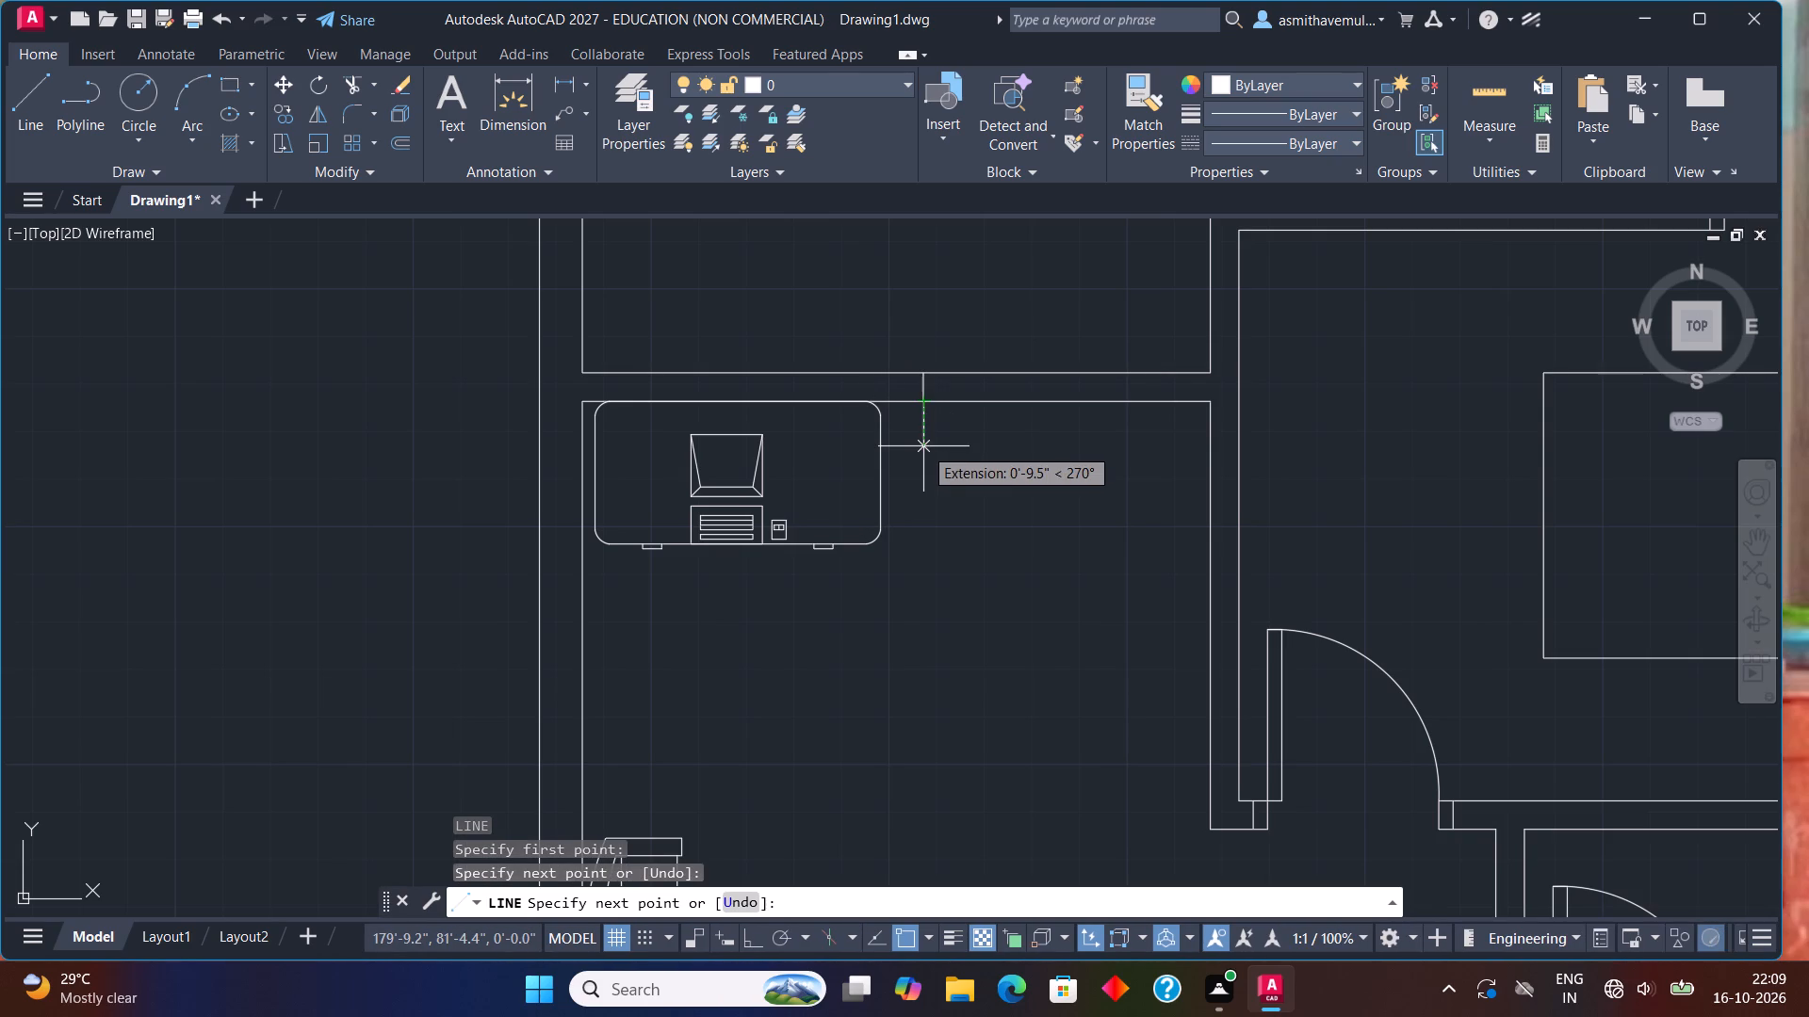
{"action": "key", "text": "Escape"}
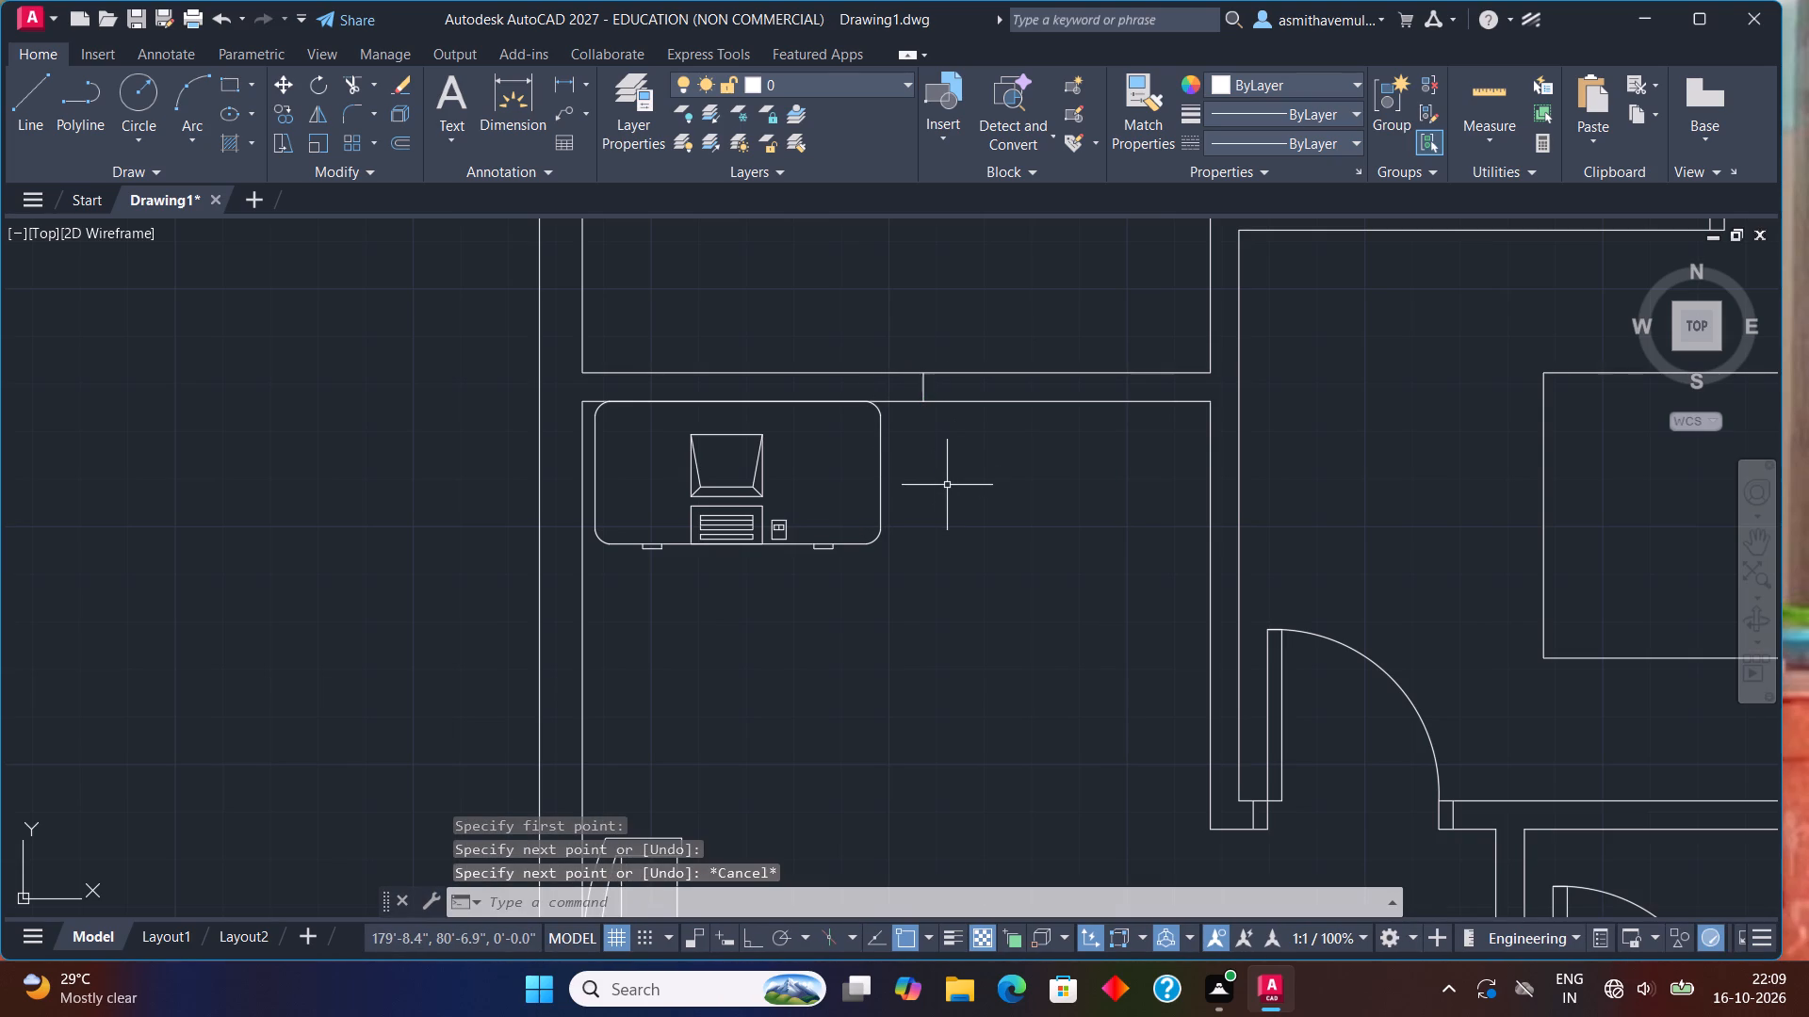
{"action": "key", "text": "l"}
{"action": "key", "text": "Return"}
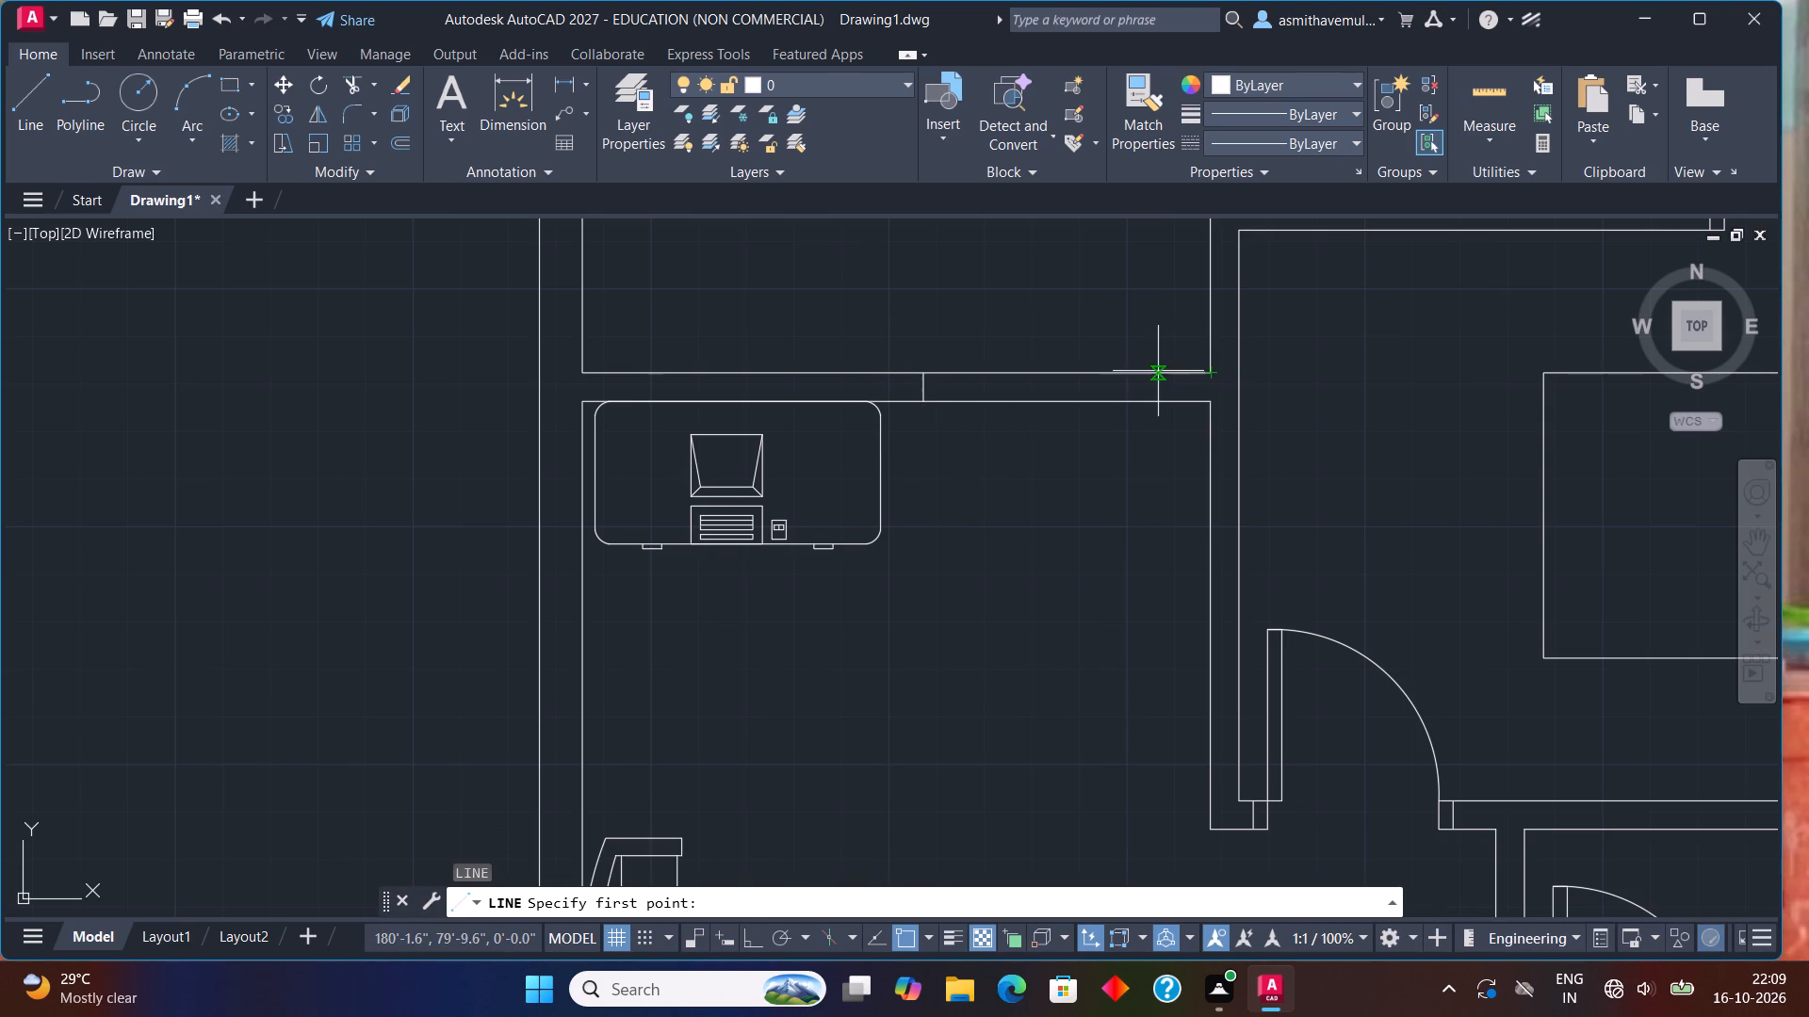
{"action": "left_click", "coordinate": [1158, 368]}
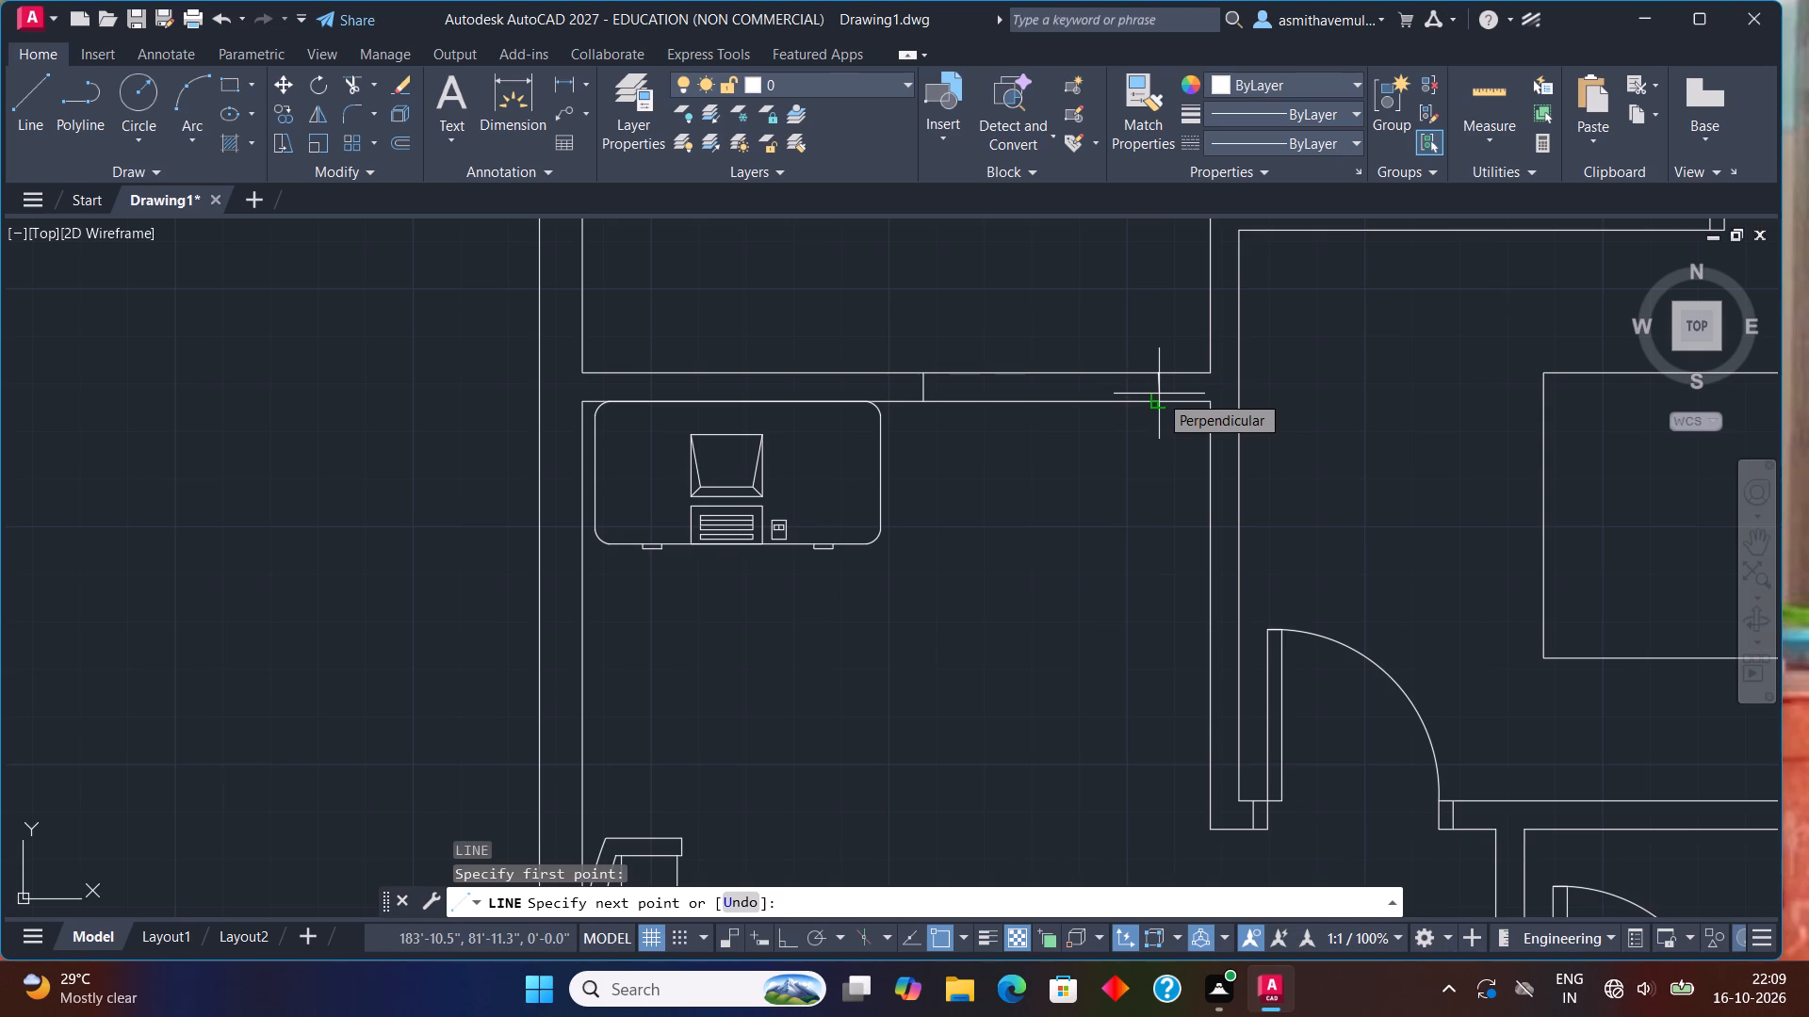
{"action": "key", "text": "F8"}
{"action": "left_click", "coordinate": [1159, 402]}
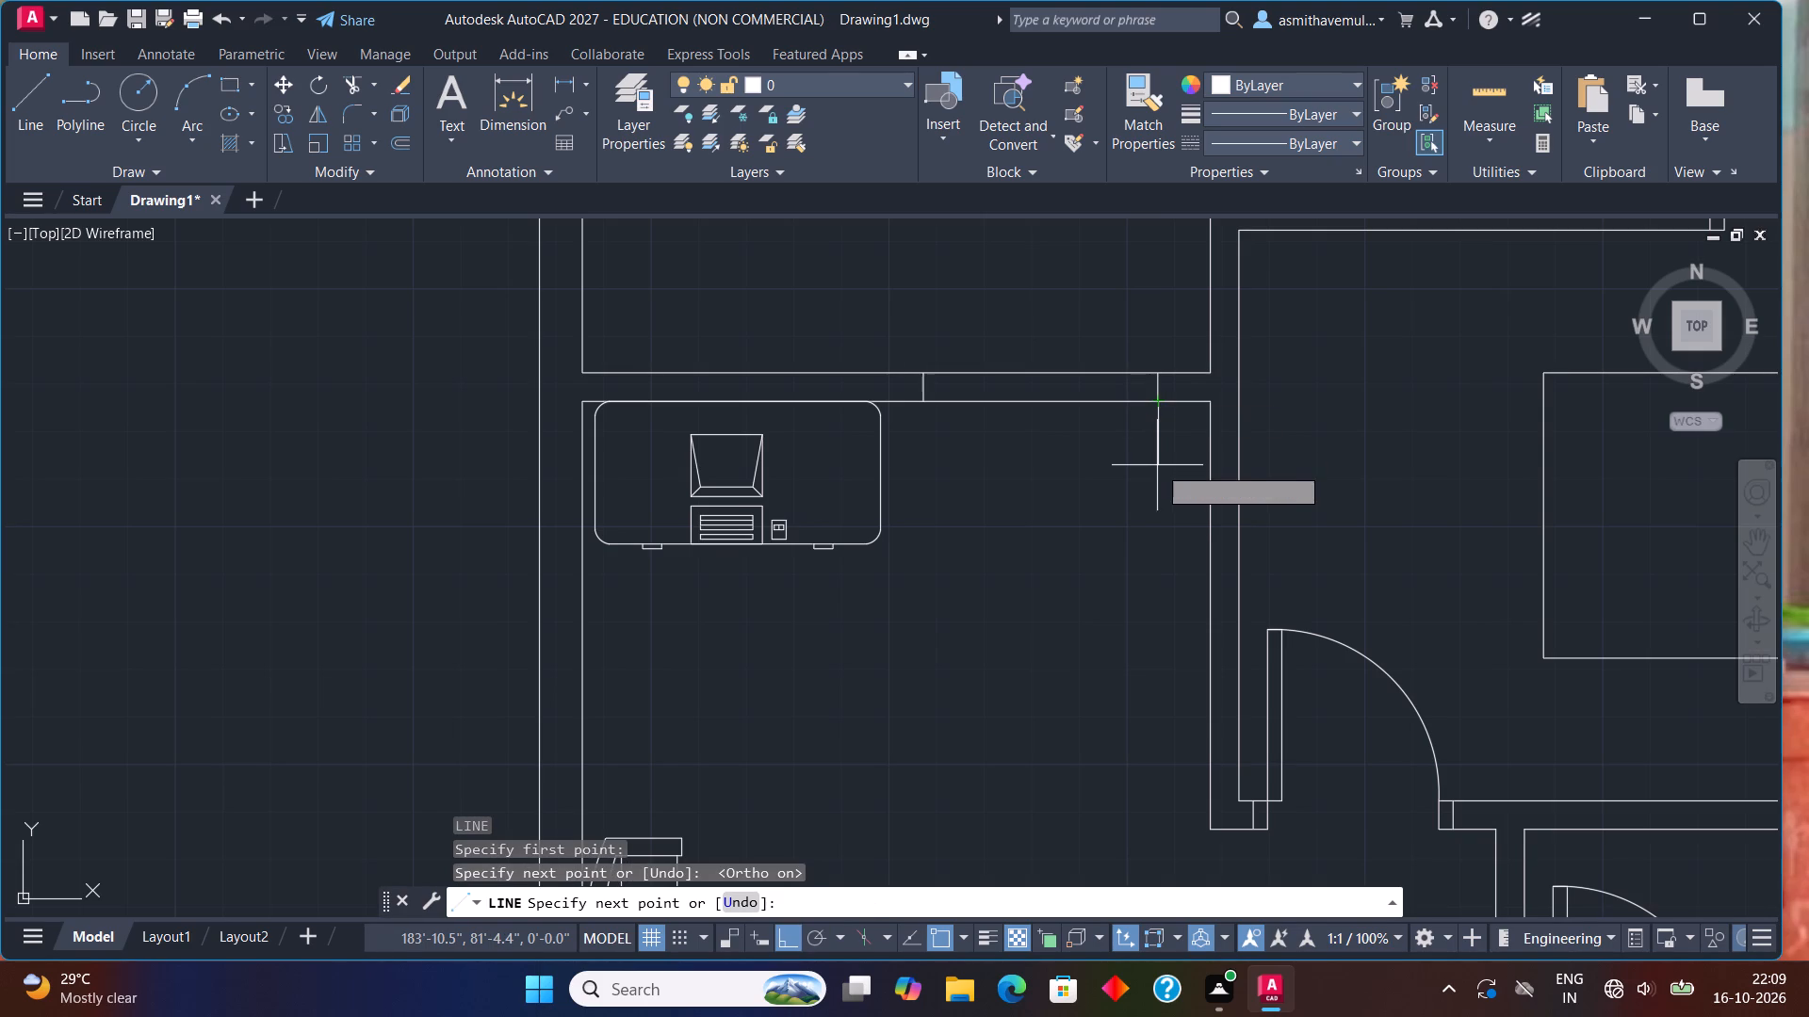
{"action": "key", "text": "Escape"}
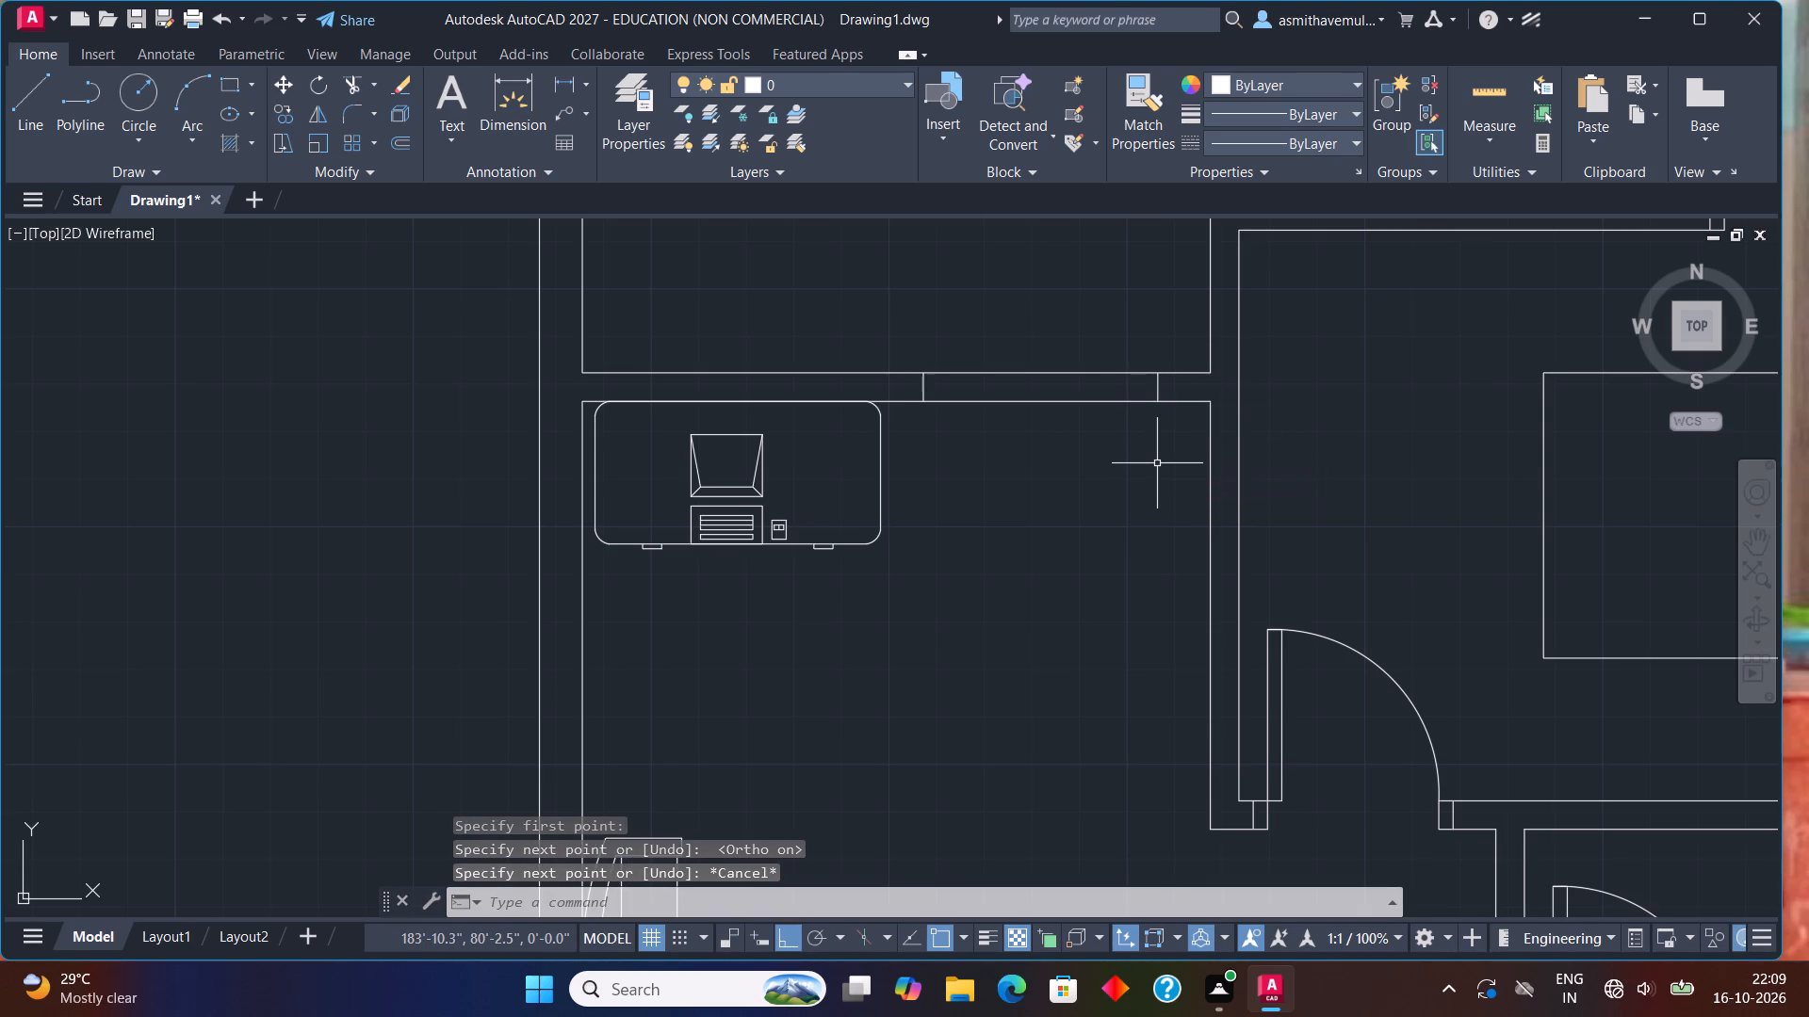
Draw two crossing diagonal lines, with Ortho off, between opposite corners of the wall section bounded by the two short lines.
{"action": "key", "text": "l"}
{"action": "key", "text": "Return"}
{"action": "key", "text": "F8"}
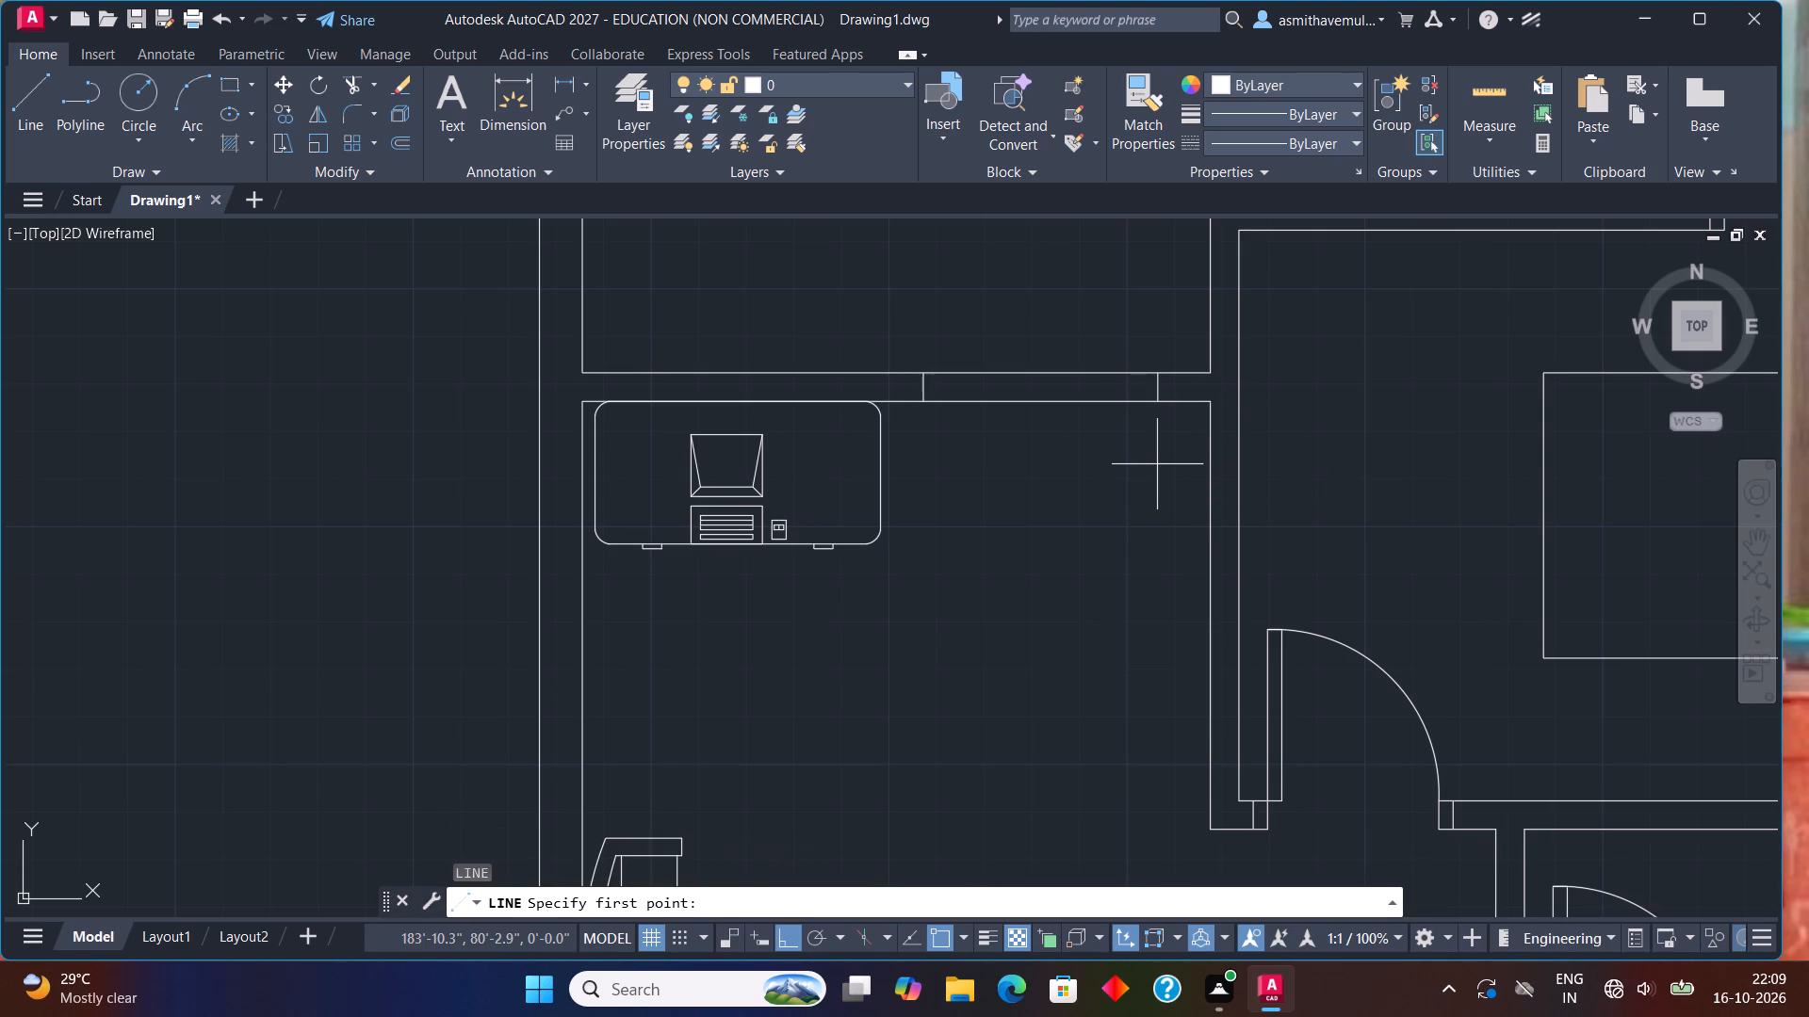
{"action": "scroll", "coordinate": [1042, 416], "scroll_direction": "up", "scroll_amount": 1}
{"action": "left_click", "coordinate": [851, 351]}
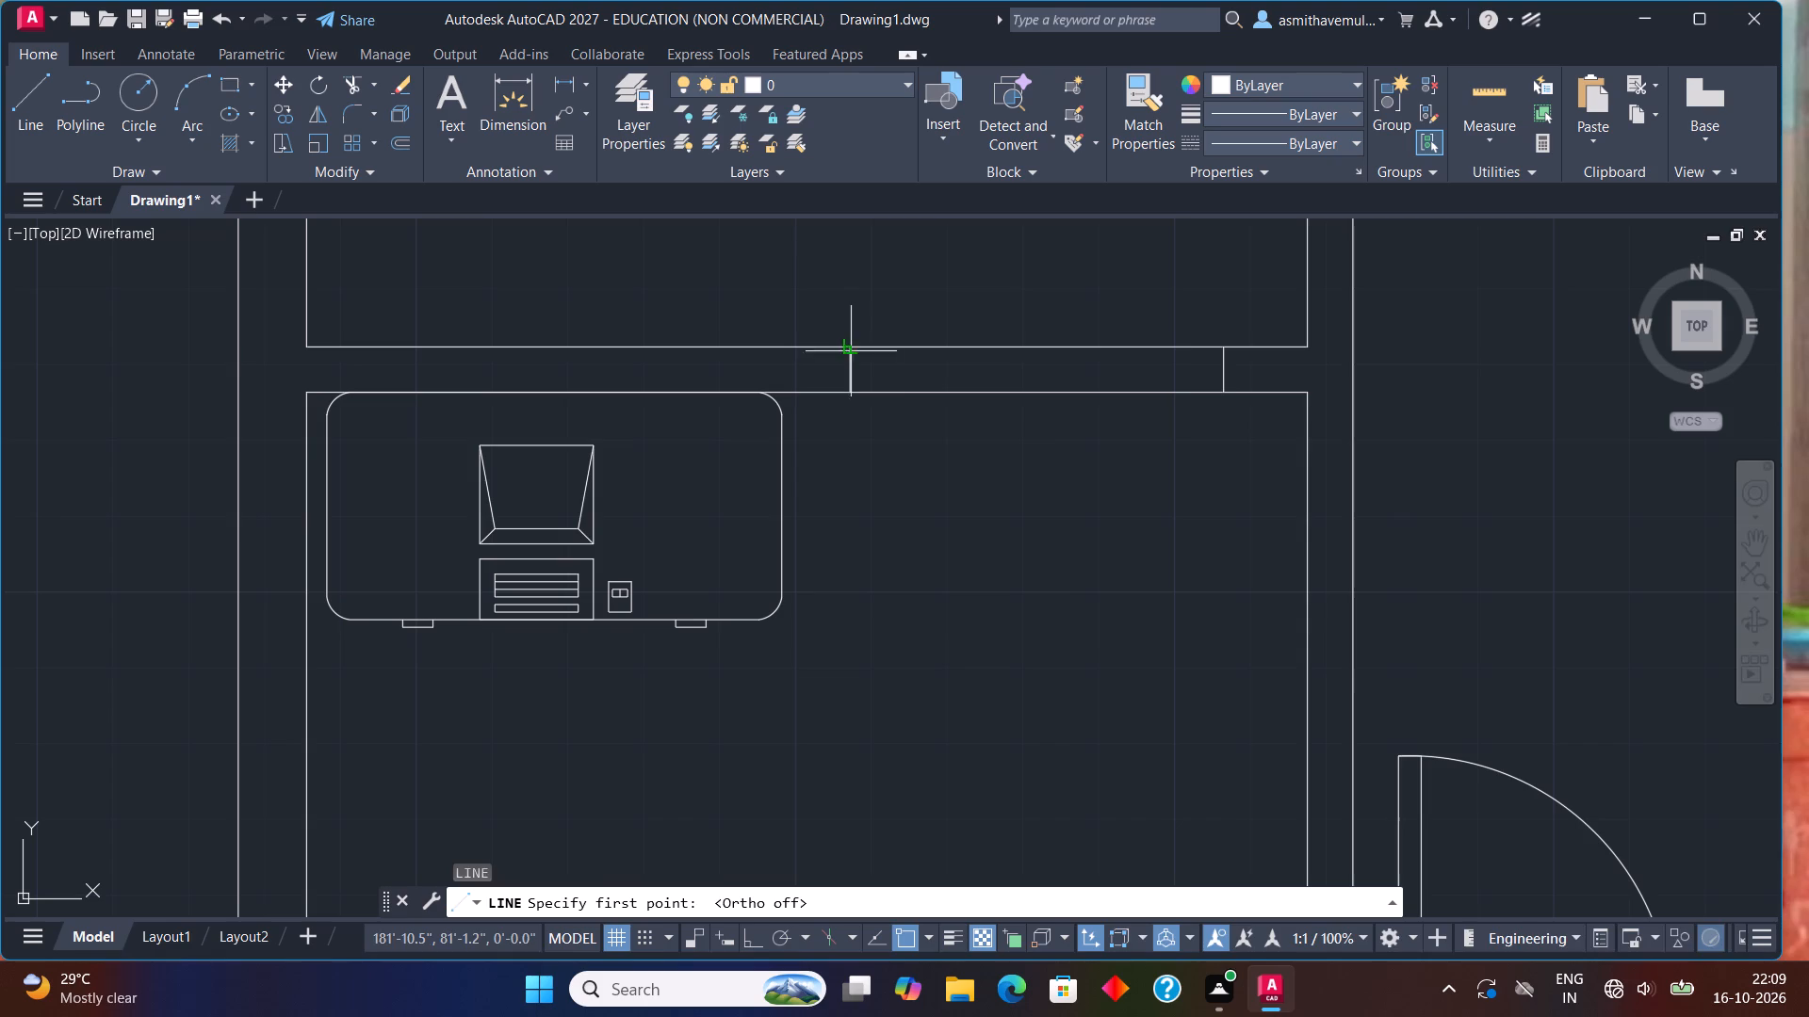
{"action": "left_click", "coordinate": [1229, 390]}
{"action": "key", "text": "Escape"}
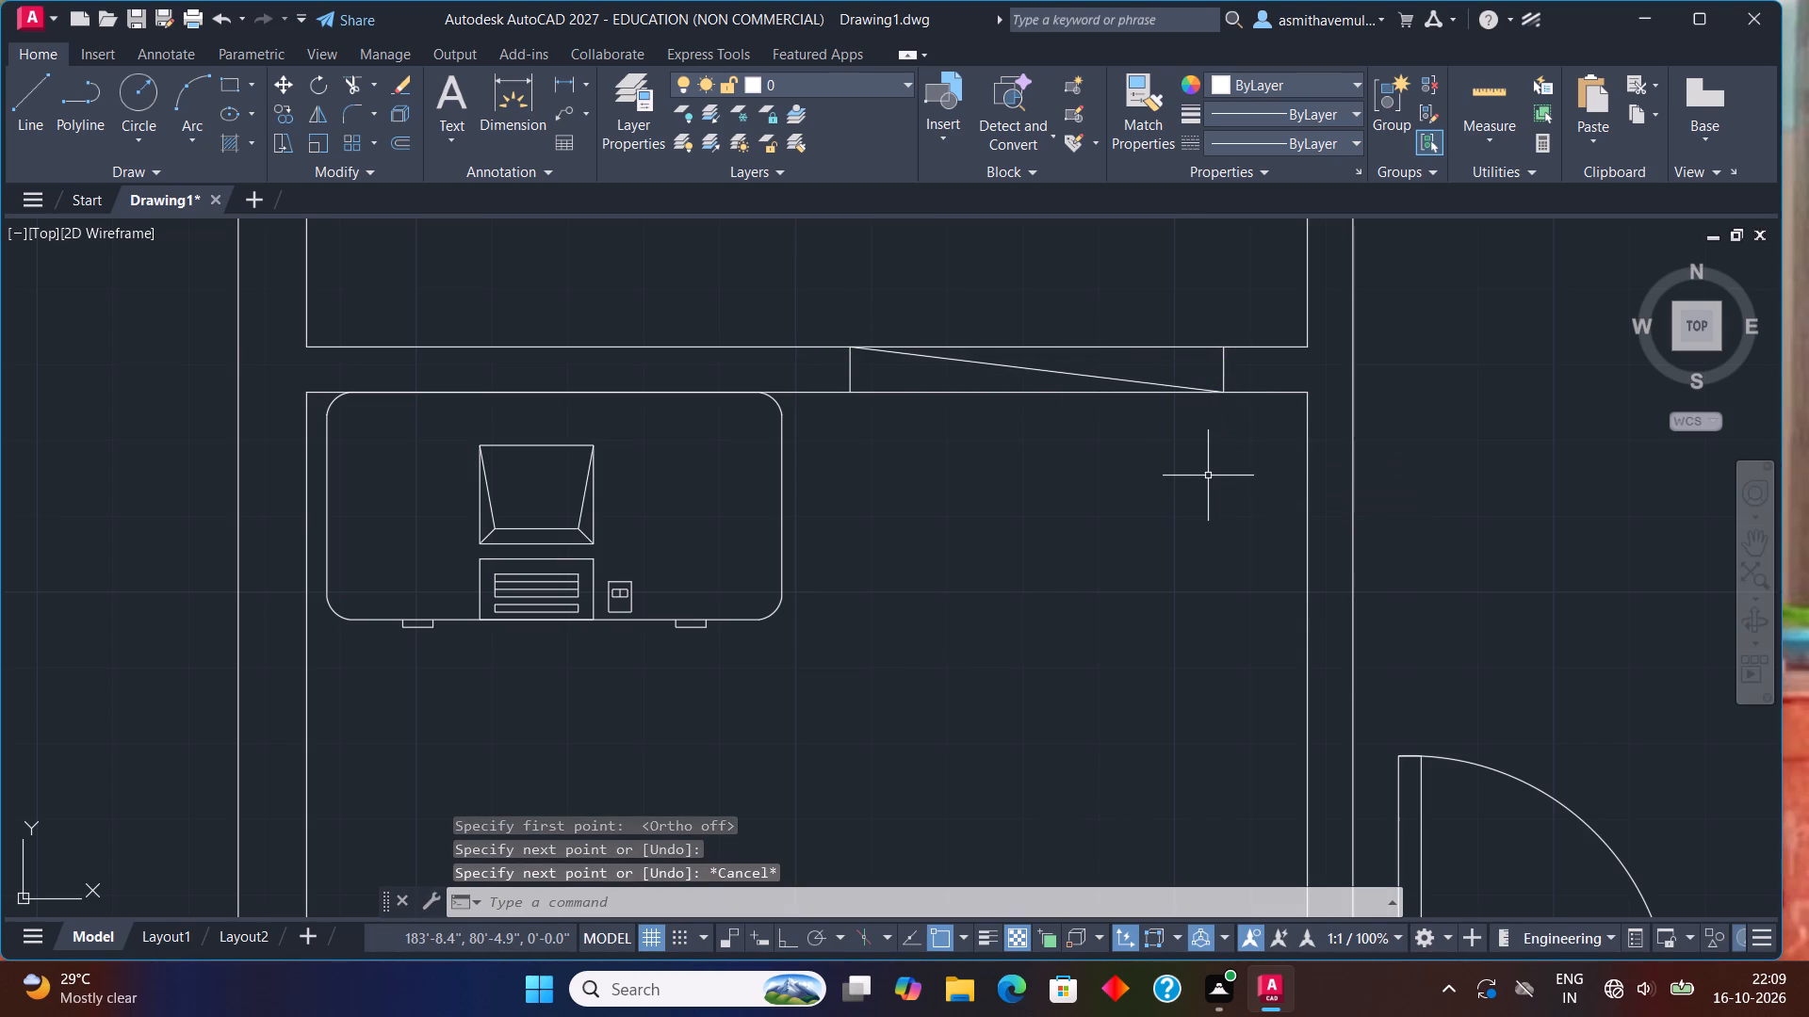
{"action": "key", "text": "space"}
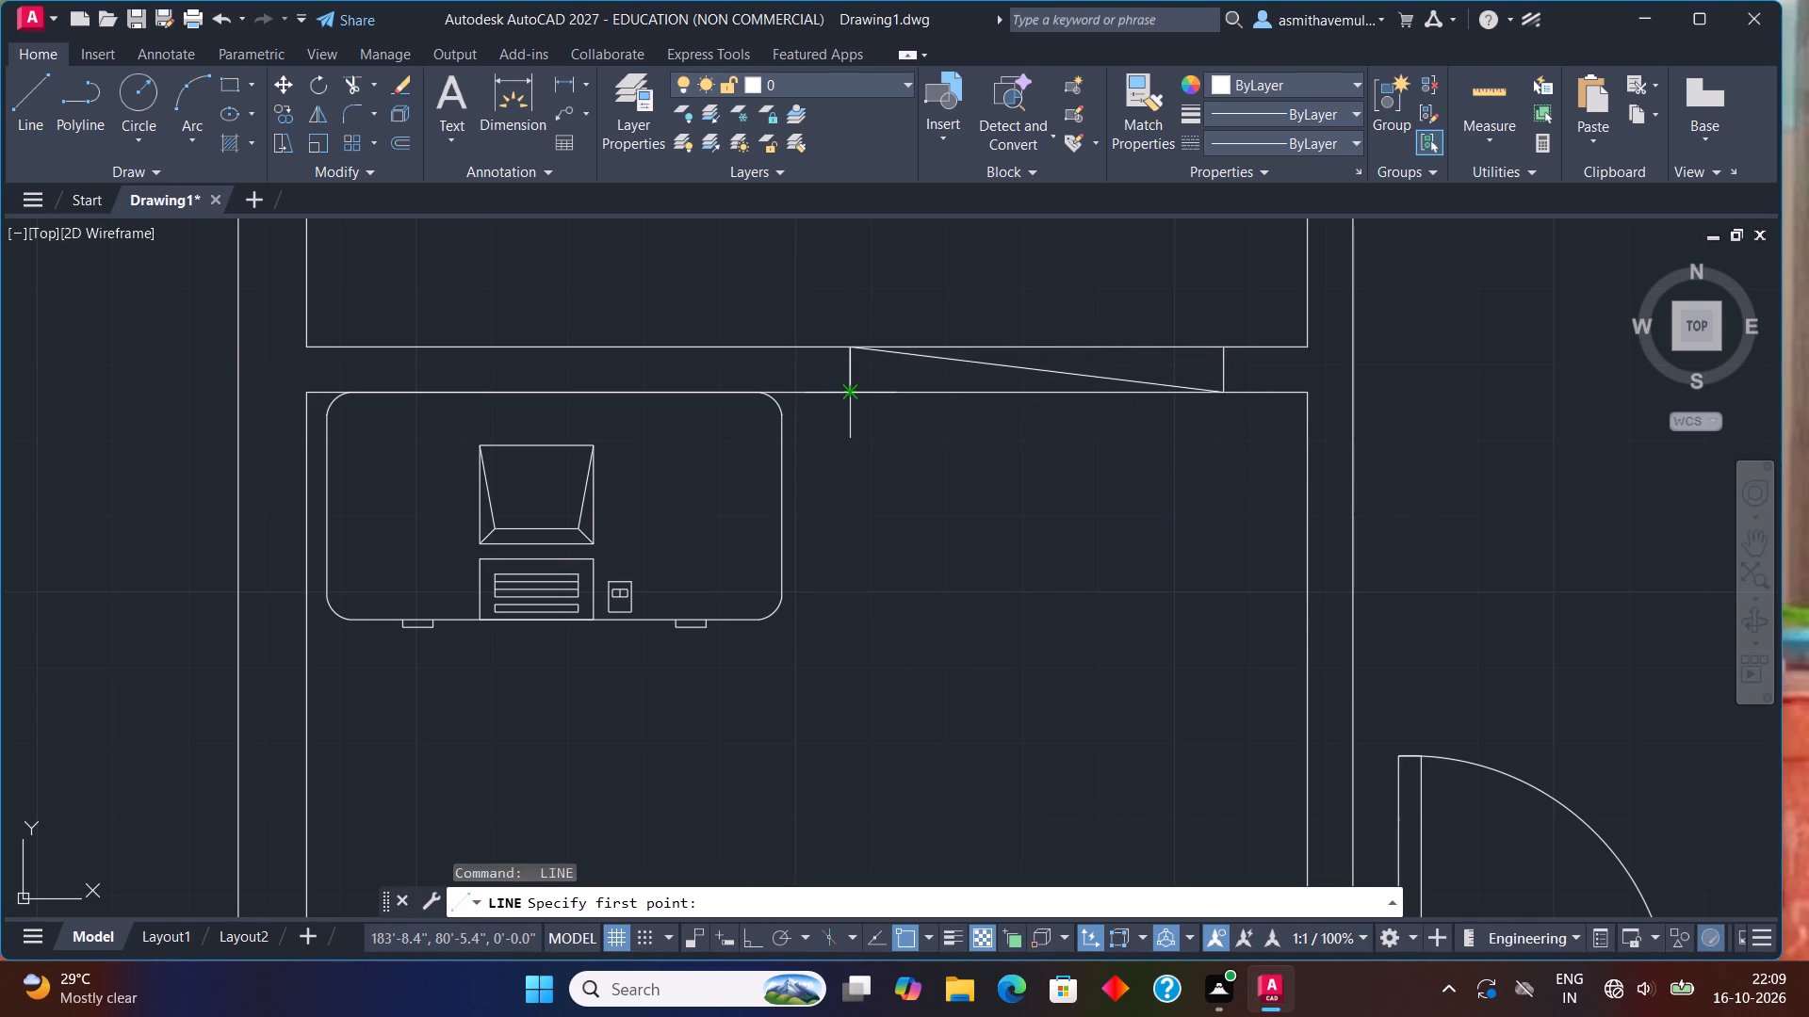
{"action": "left_click", "coordinate": [852, 395]}
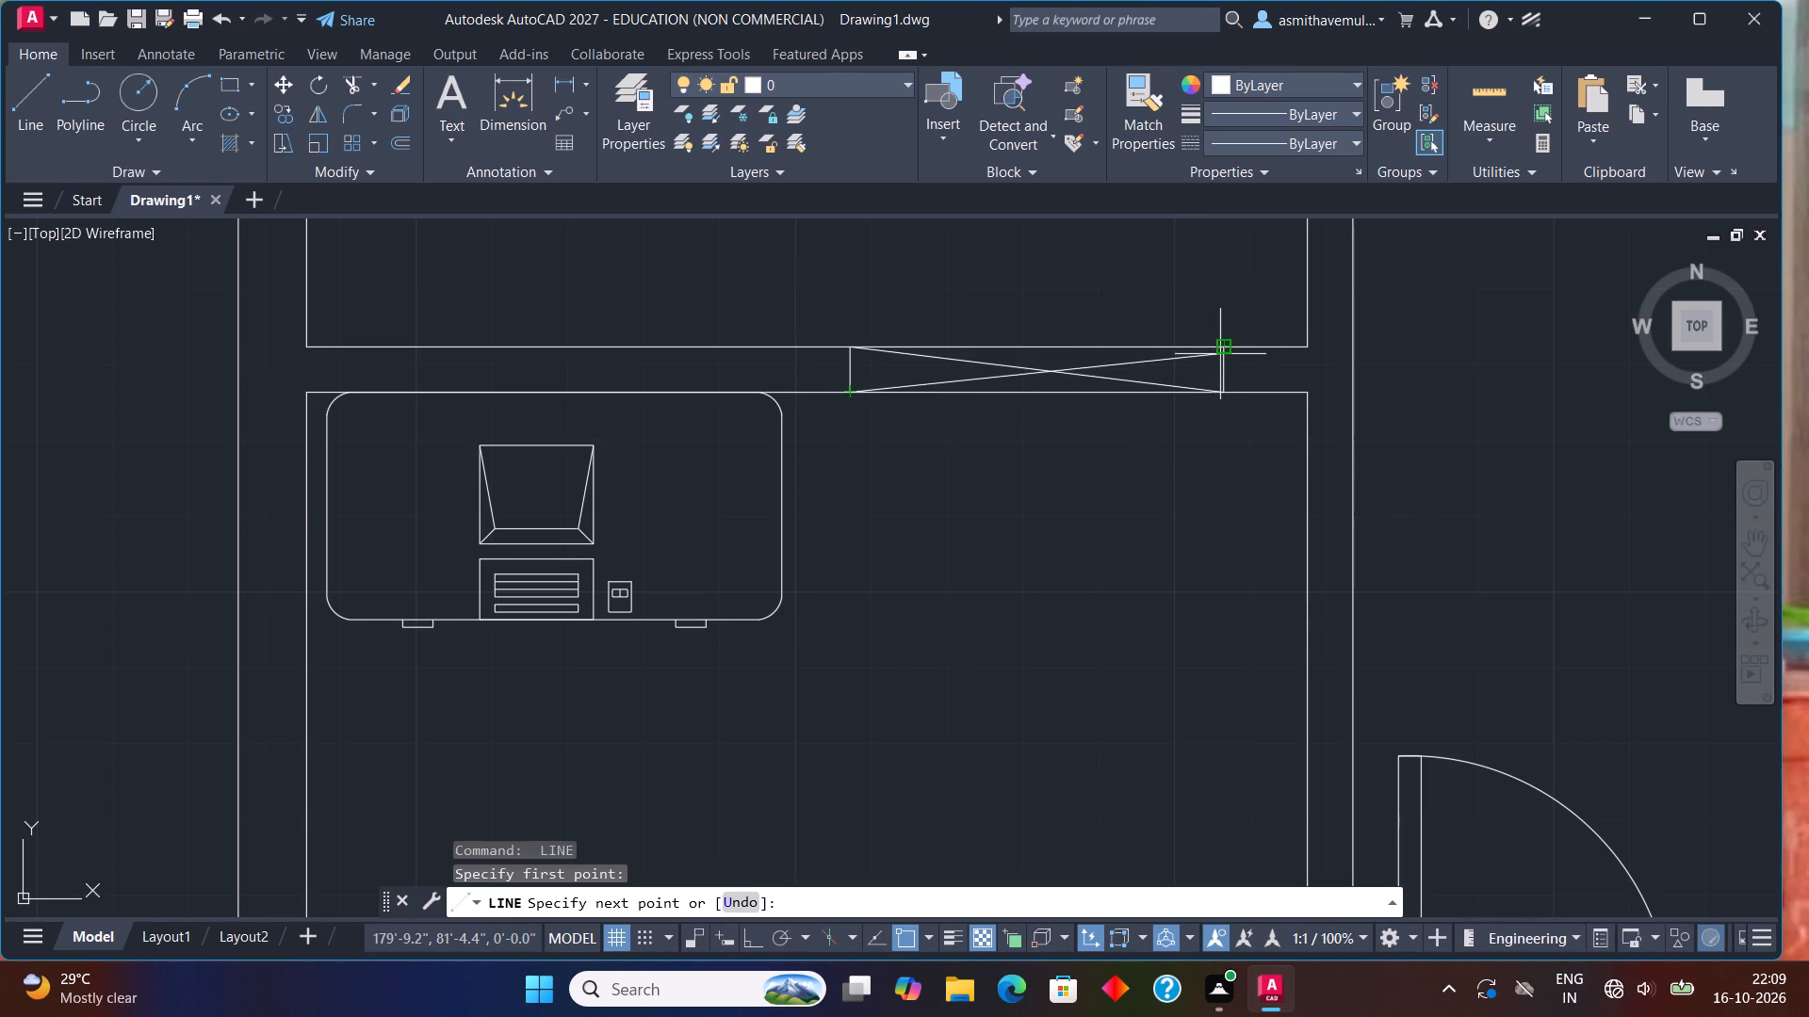
{"action": "left_click", "coordinate": [1224, 349]}
{"action": "key", "text": "Escape"}
Delete the spare bed and the angled sofa lying outside the plan to the west.
{"action": "scroll", "coordinate": [1147, 451], "scroll_direction": "down", "scroll_amount": 1}
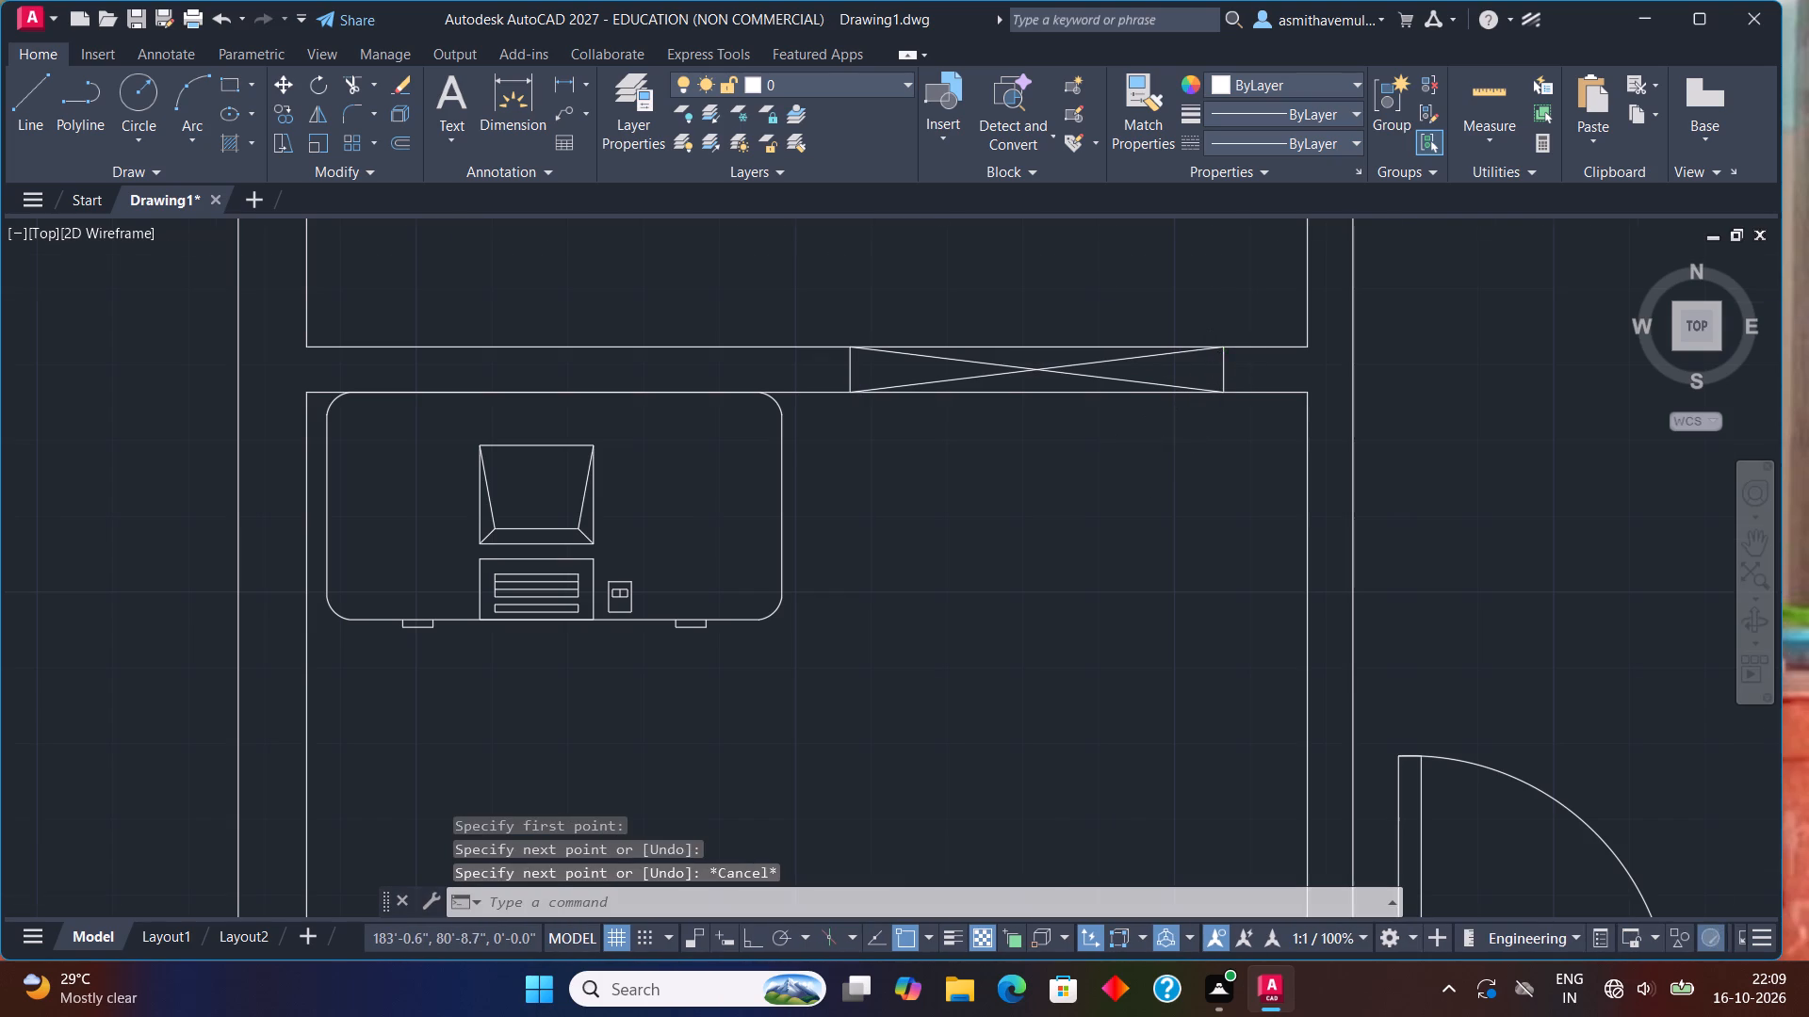
{"action": "scroll", "coordinate": [1145, 454], "scroll_direction": "down", "scroll_amount": 1}
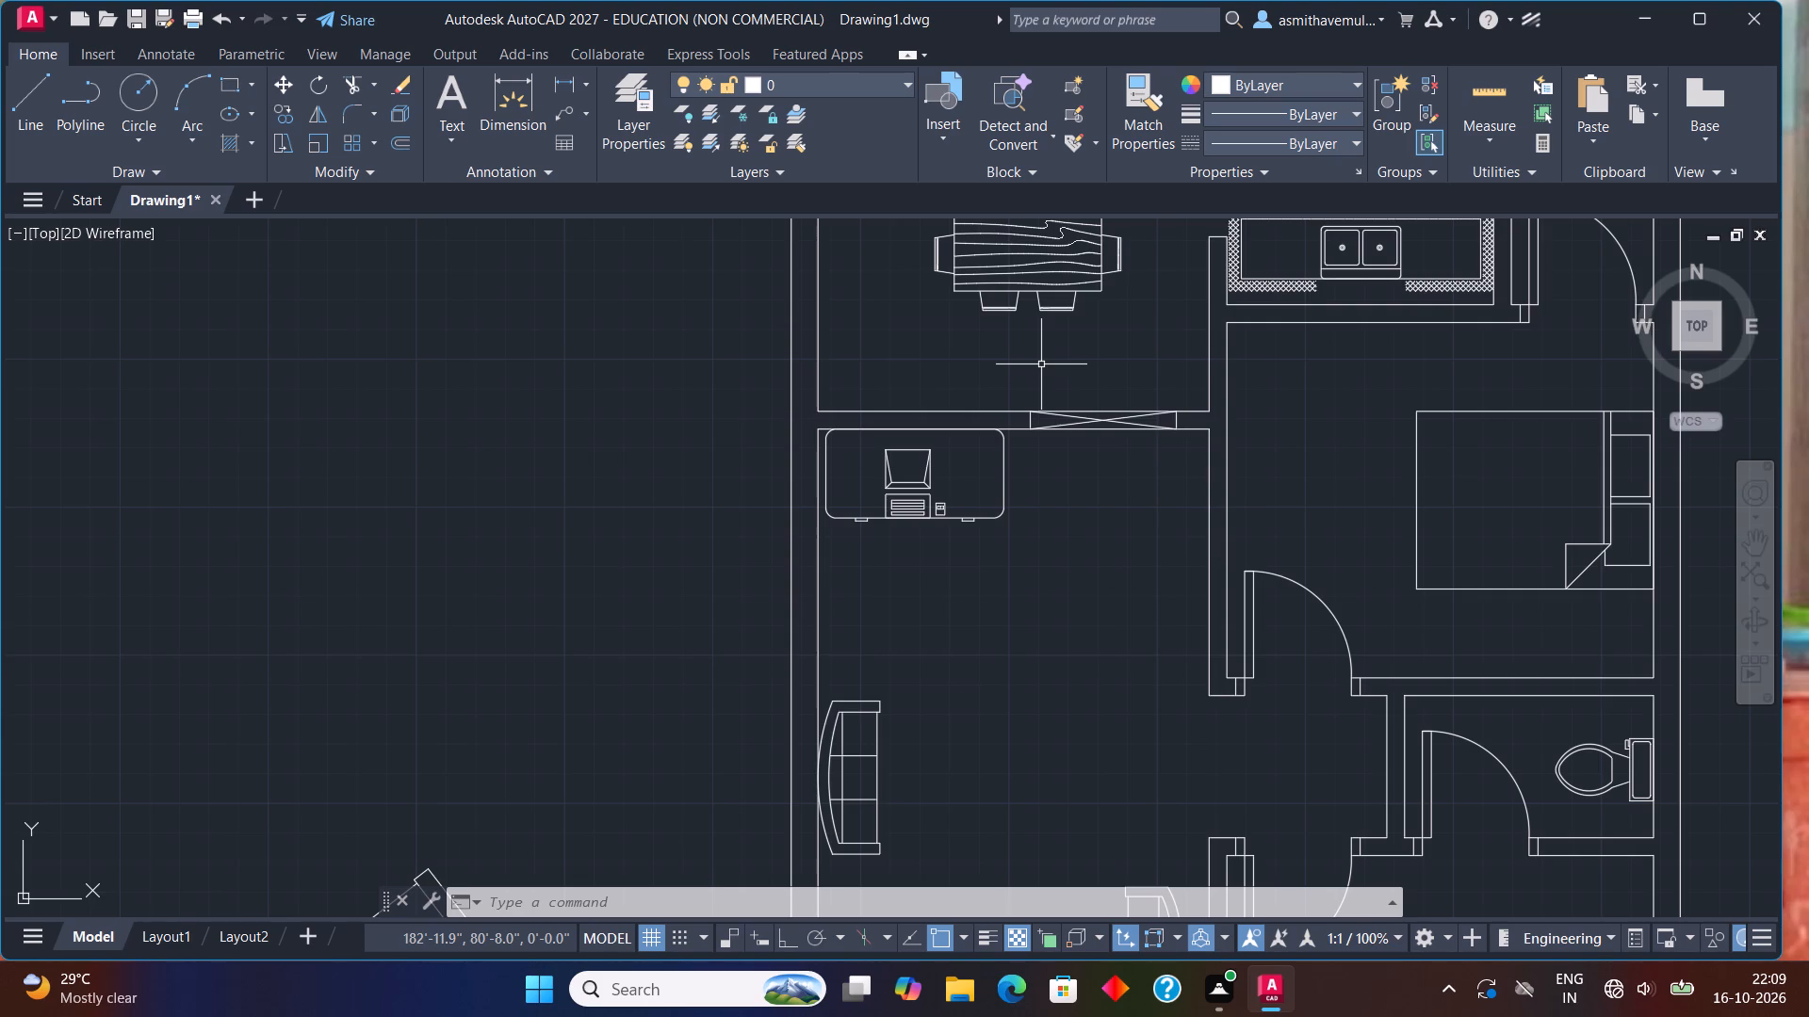
{"action": "scroll", "coordinate": [1065, 447], "scroll_direction": "down", "scroll_amount": 3}
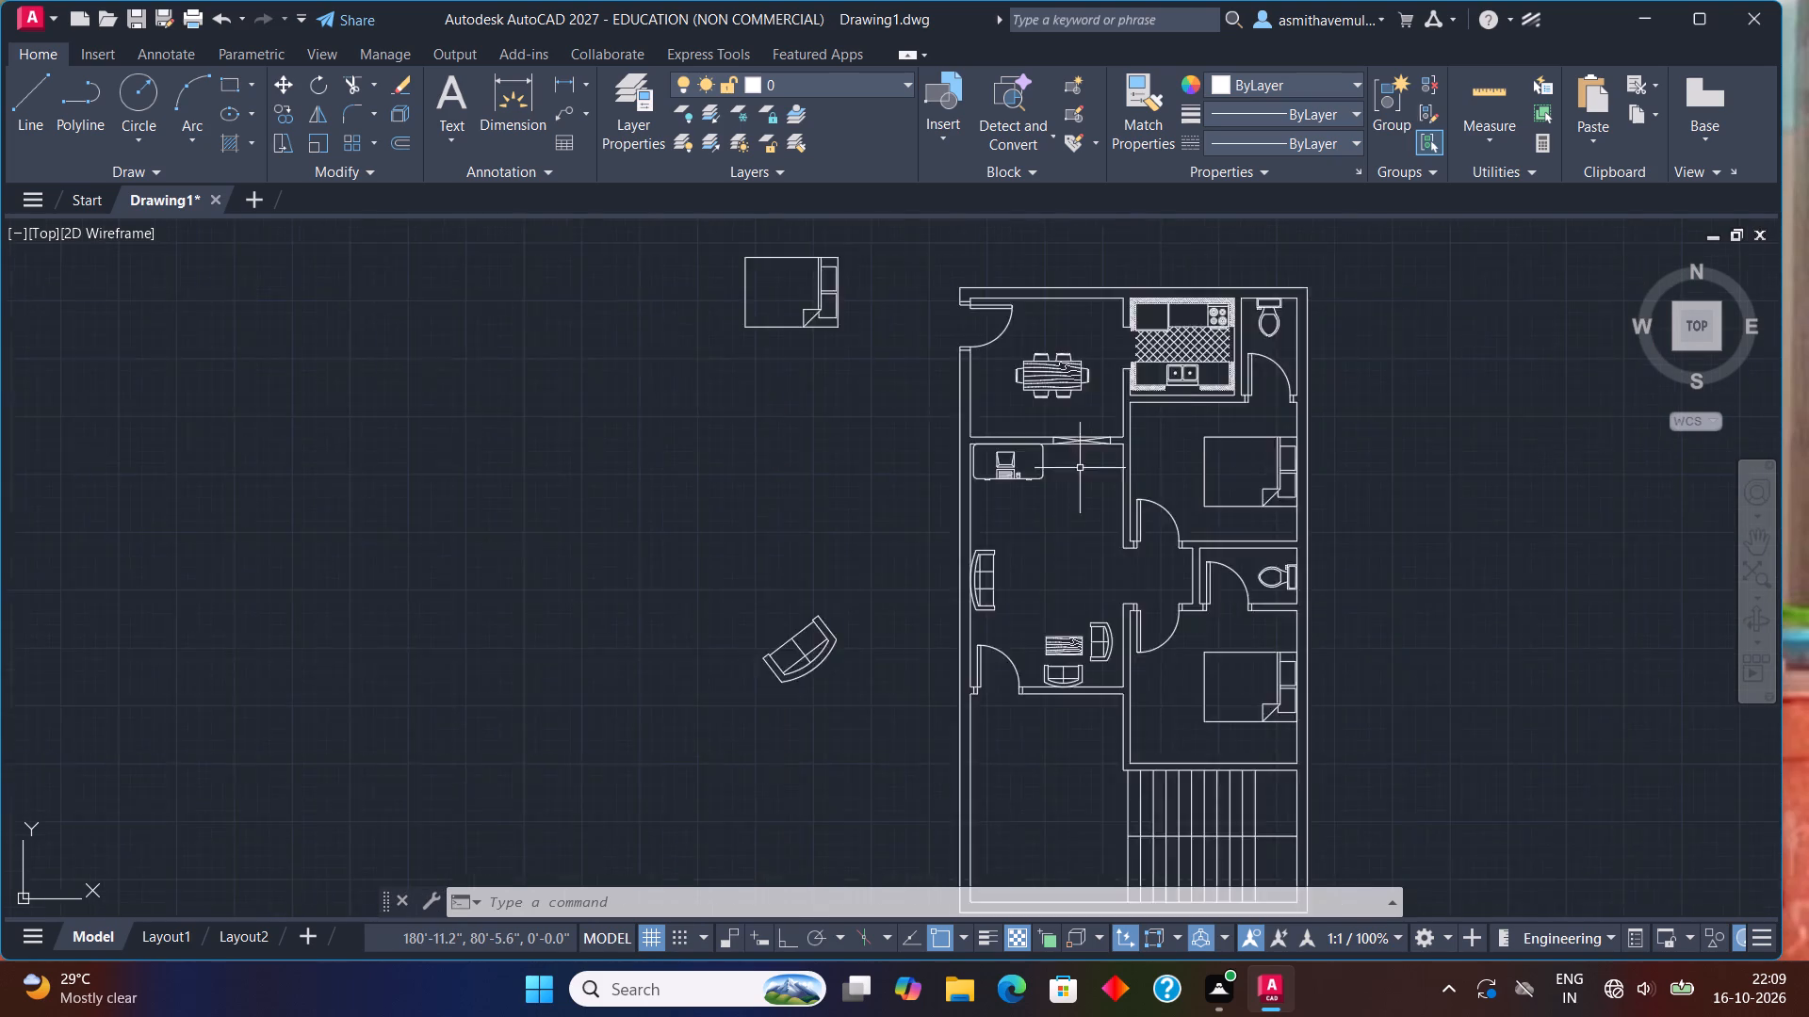
{"action": "middle_click_drag", "start_coordinate": [1118, 486], "coordinate": [1035, 471]}
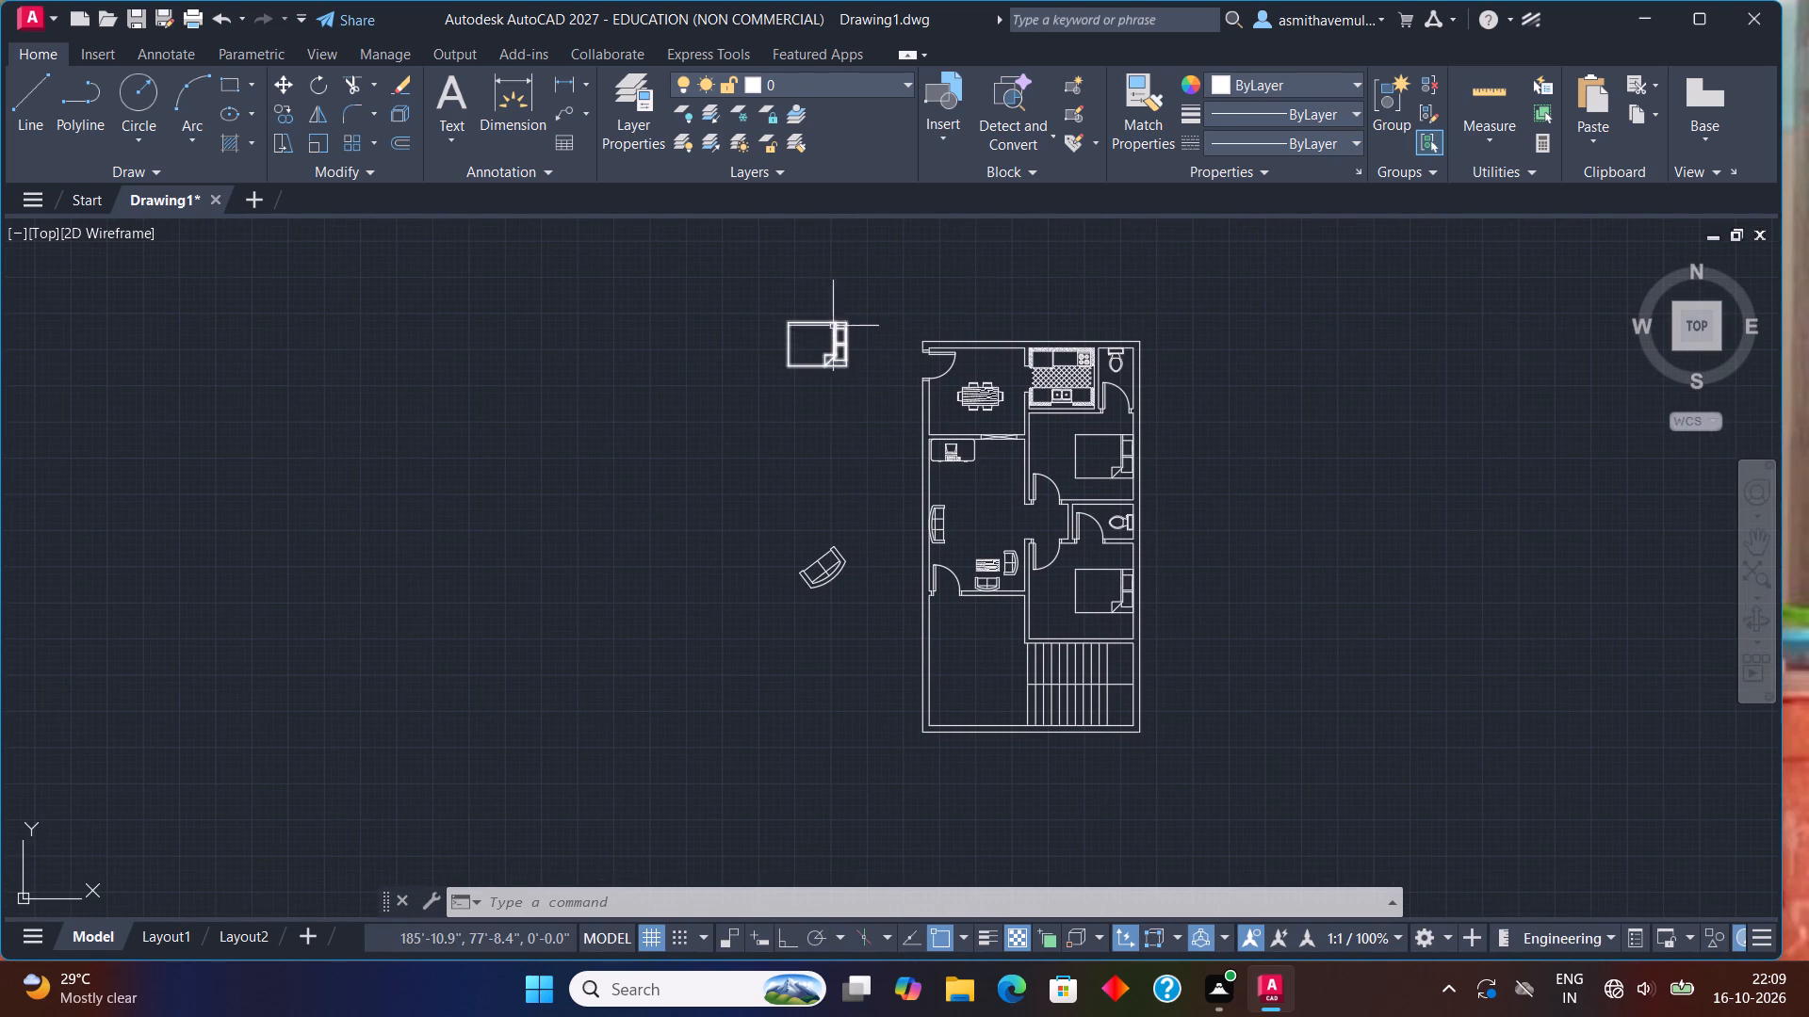
{"action": "left_click_drag", "start_coordinate": [820, 306], "coordinate": [834, 588]}
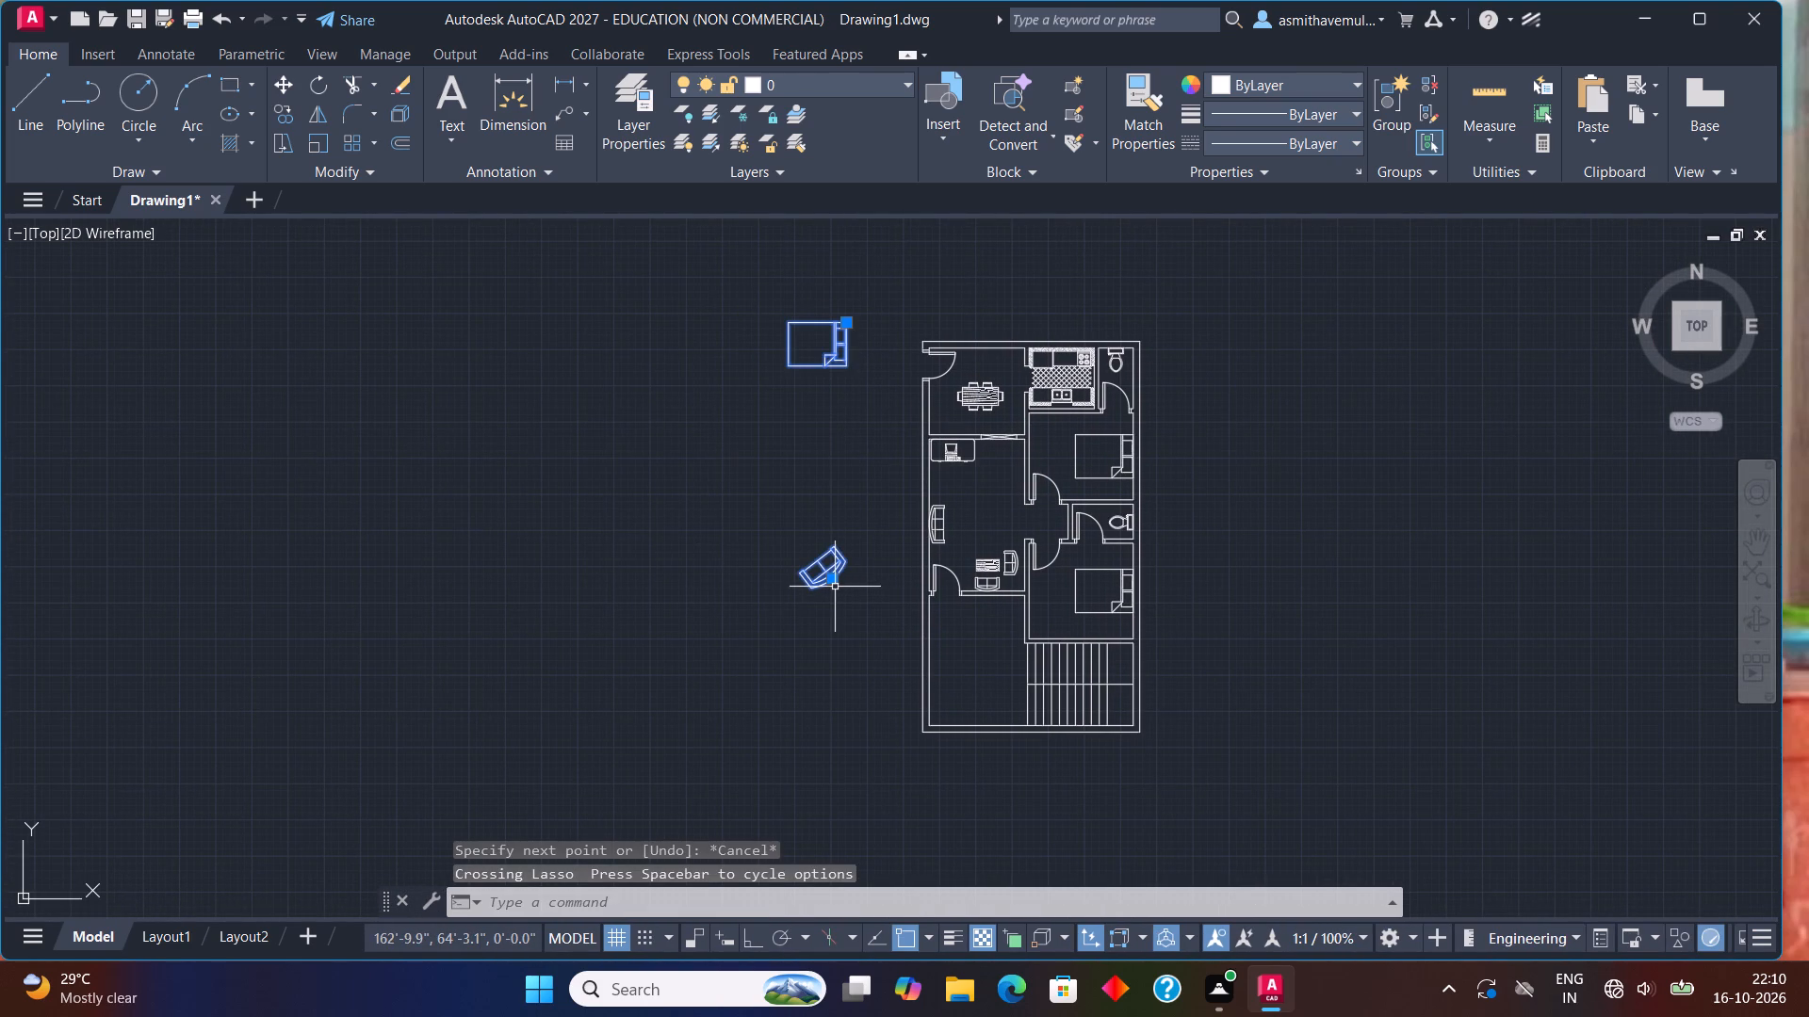
{"action": "key", "text": "BackSpace"}
{"action": "key", "text": "Delete"}
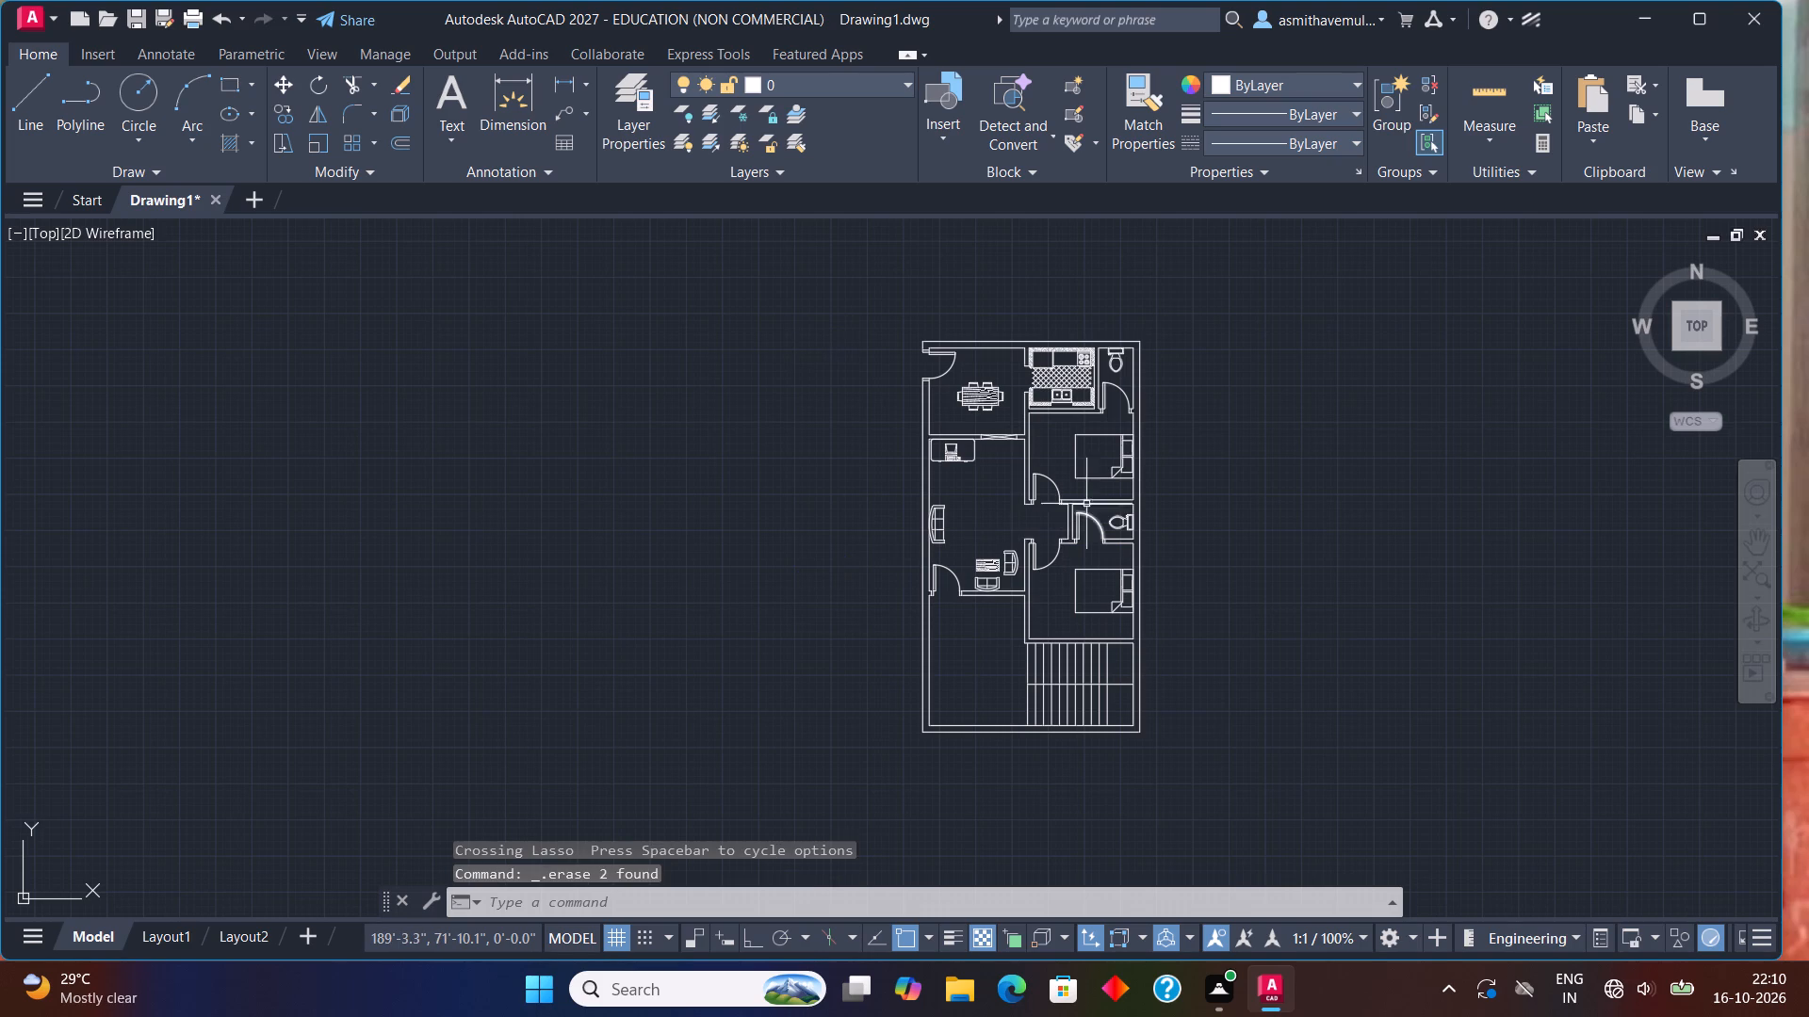
Draw a rectangle 3' long and 9" wide in the empty space east of the floor plan.
{"action": "middle_click_drag", "start_coordinate": [1181, 491], "coordinate": [1013, 493]}
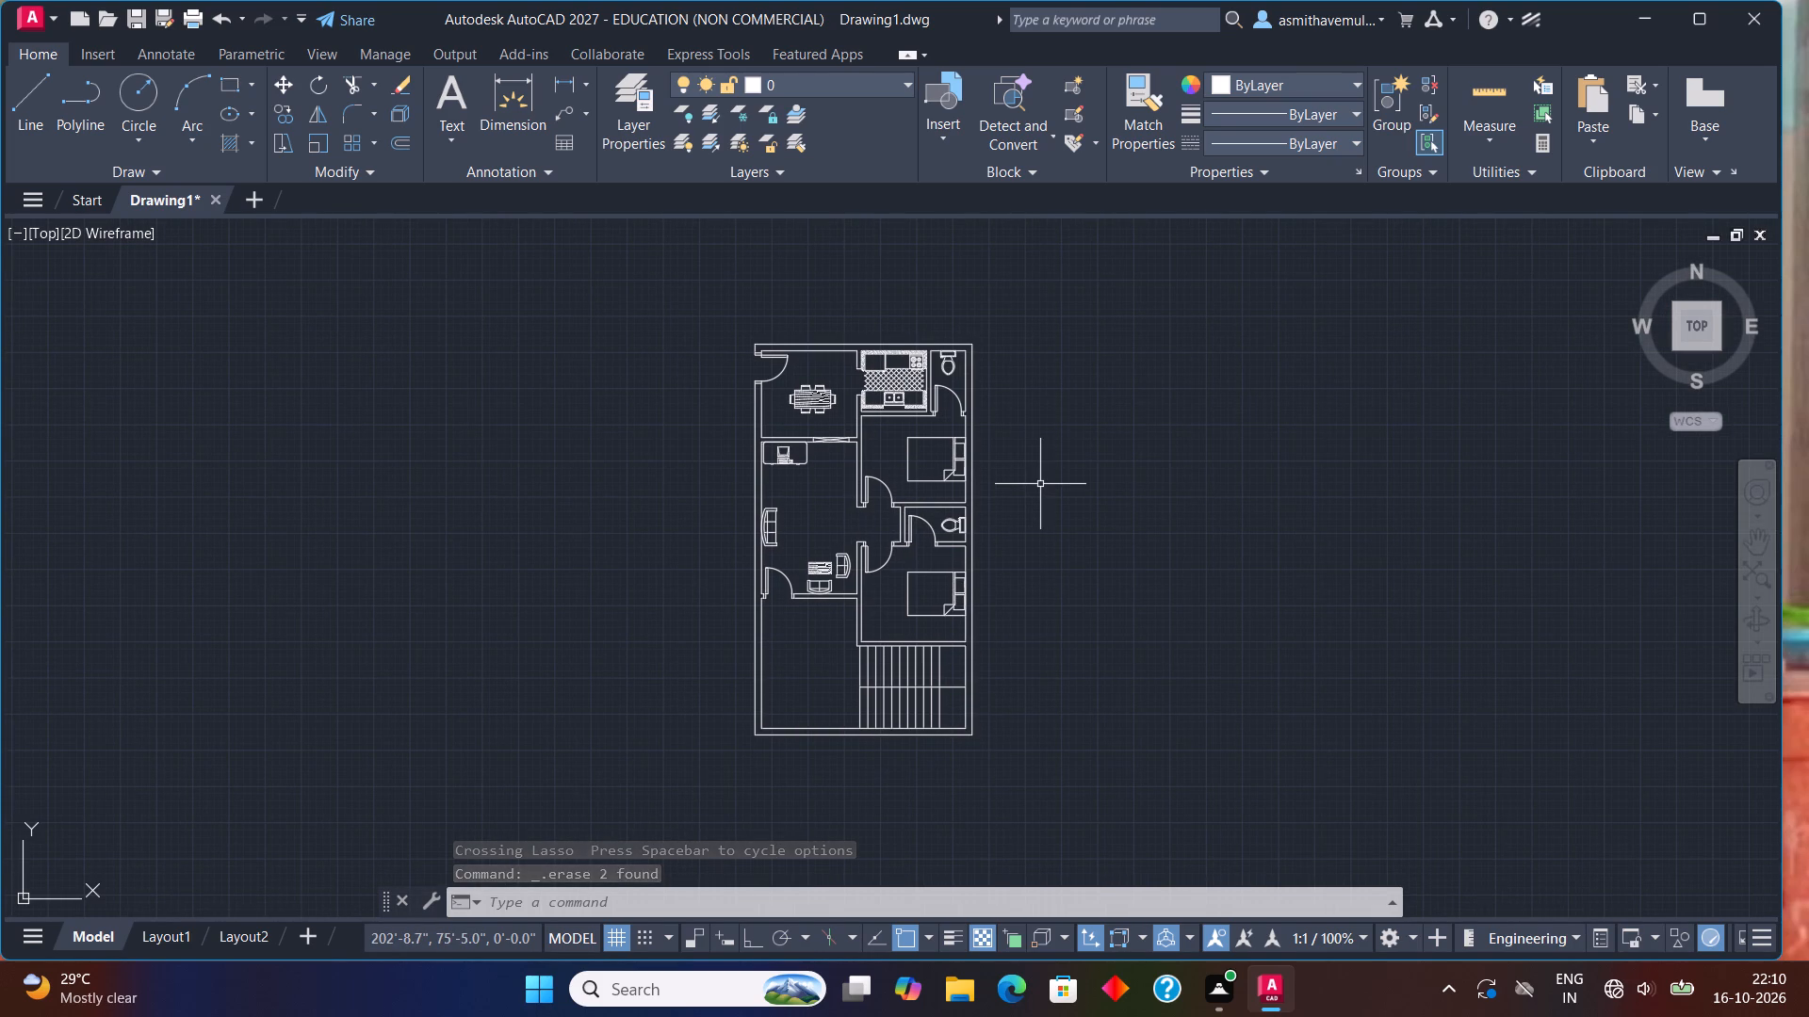
{"action": "type", "text": "REC"}
{"action": "key", "text": "Return"}
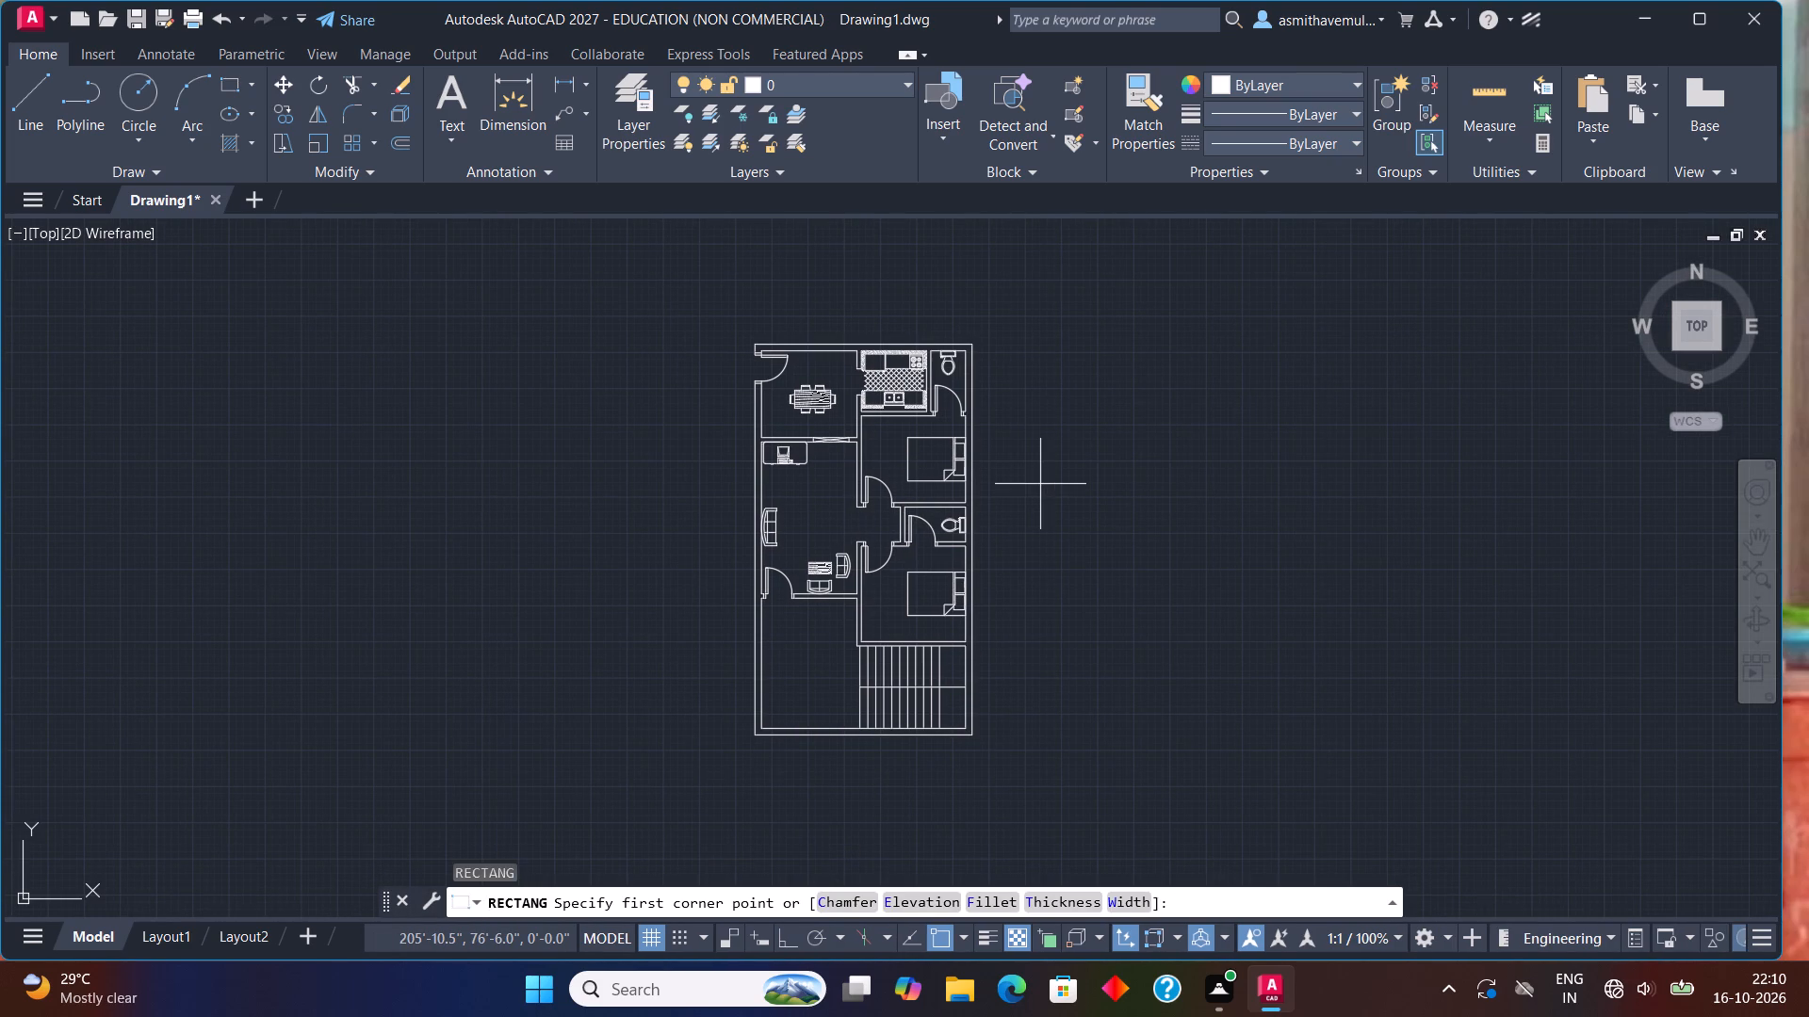
{"action": "scroll", "coordinate": [1036, 492], "scroll_direction": "up", "scroll_amount": 1}
{"action": "left_click", "coordinate": [1042, 575]}
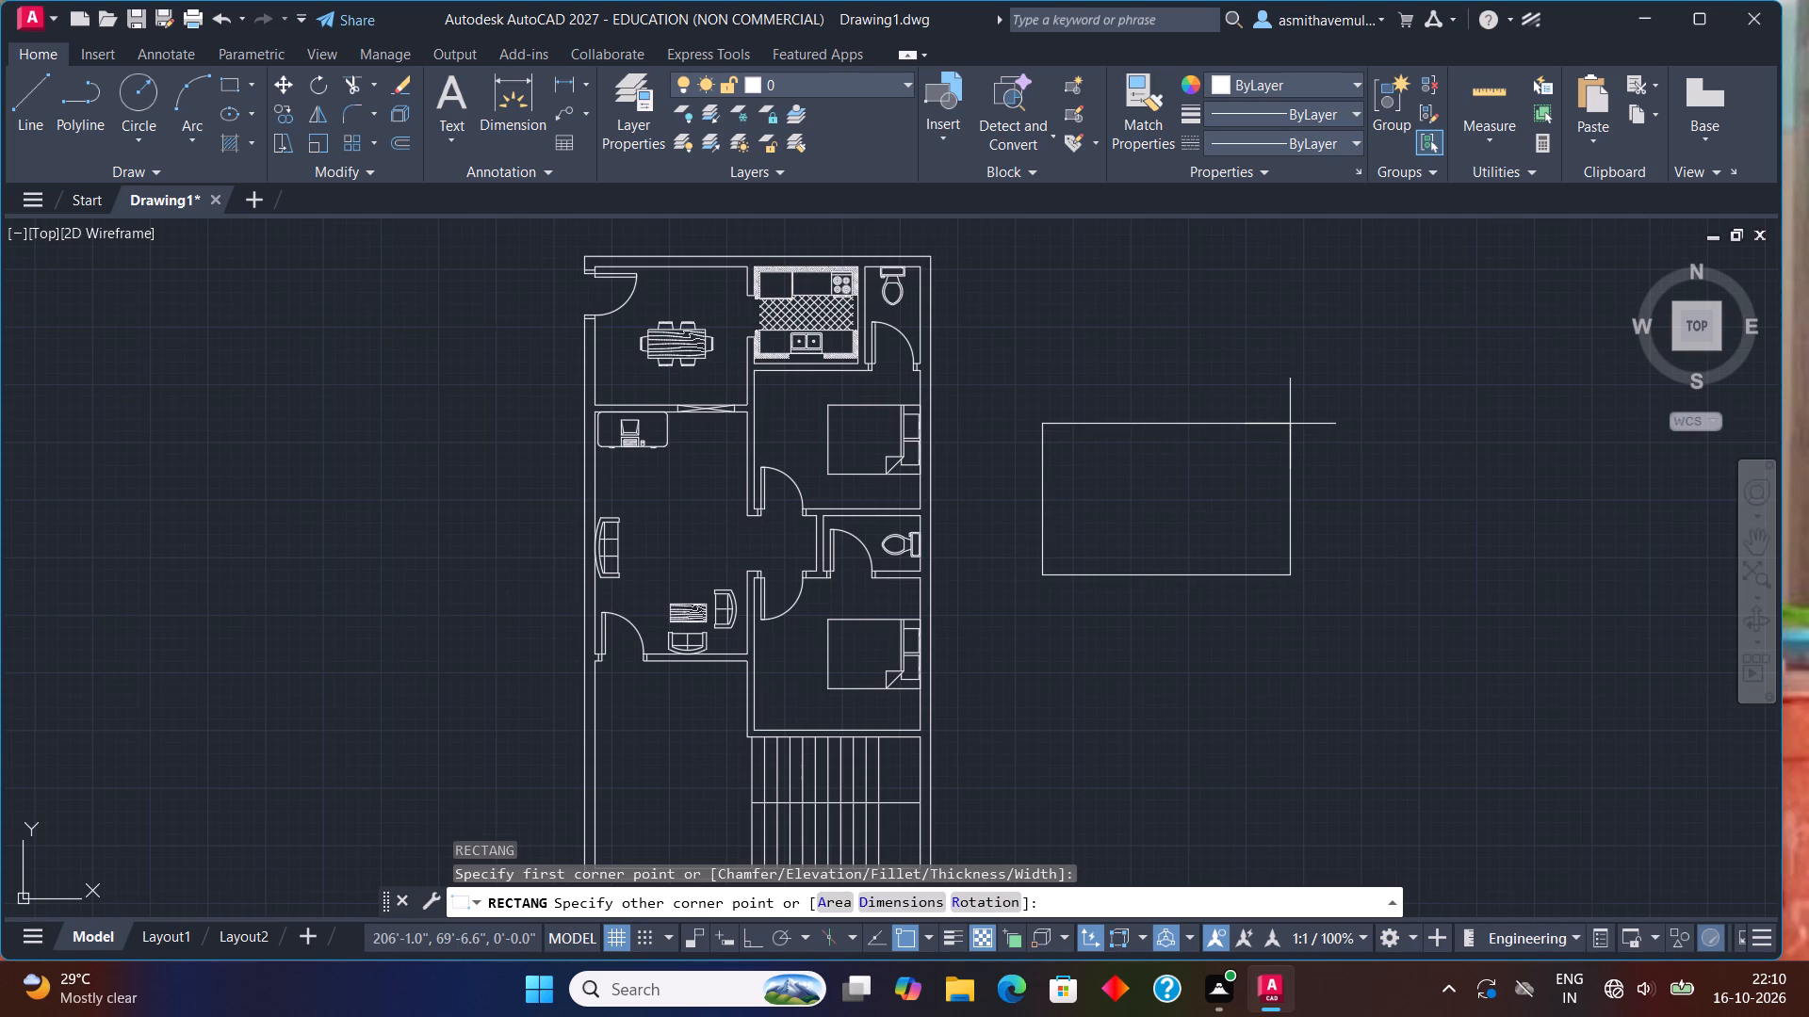
{"action": "key", "text": "d"}
{"action": "key", "text": "Return"}
{"action": "type", "text": "3'"}
{"action": "key", "text": "Return"}
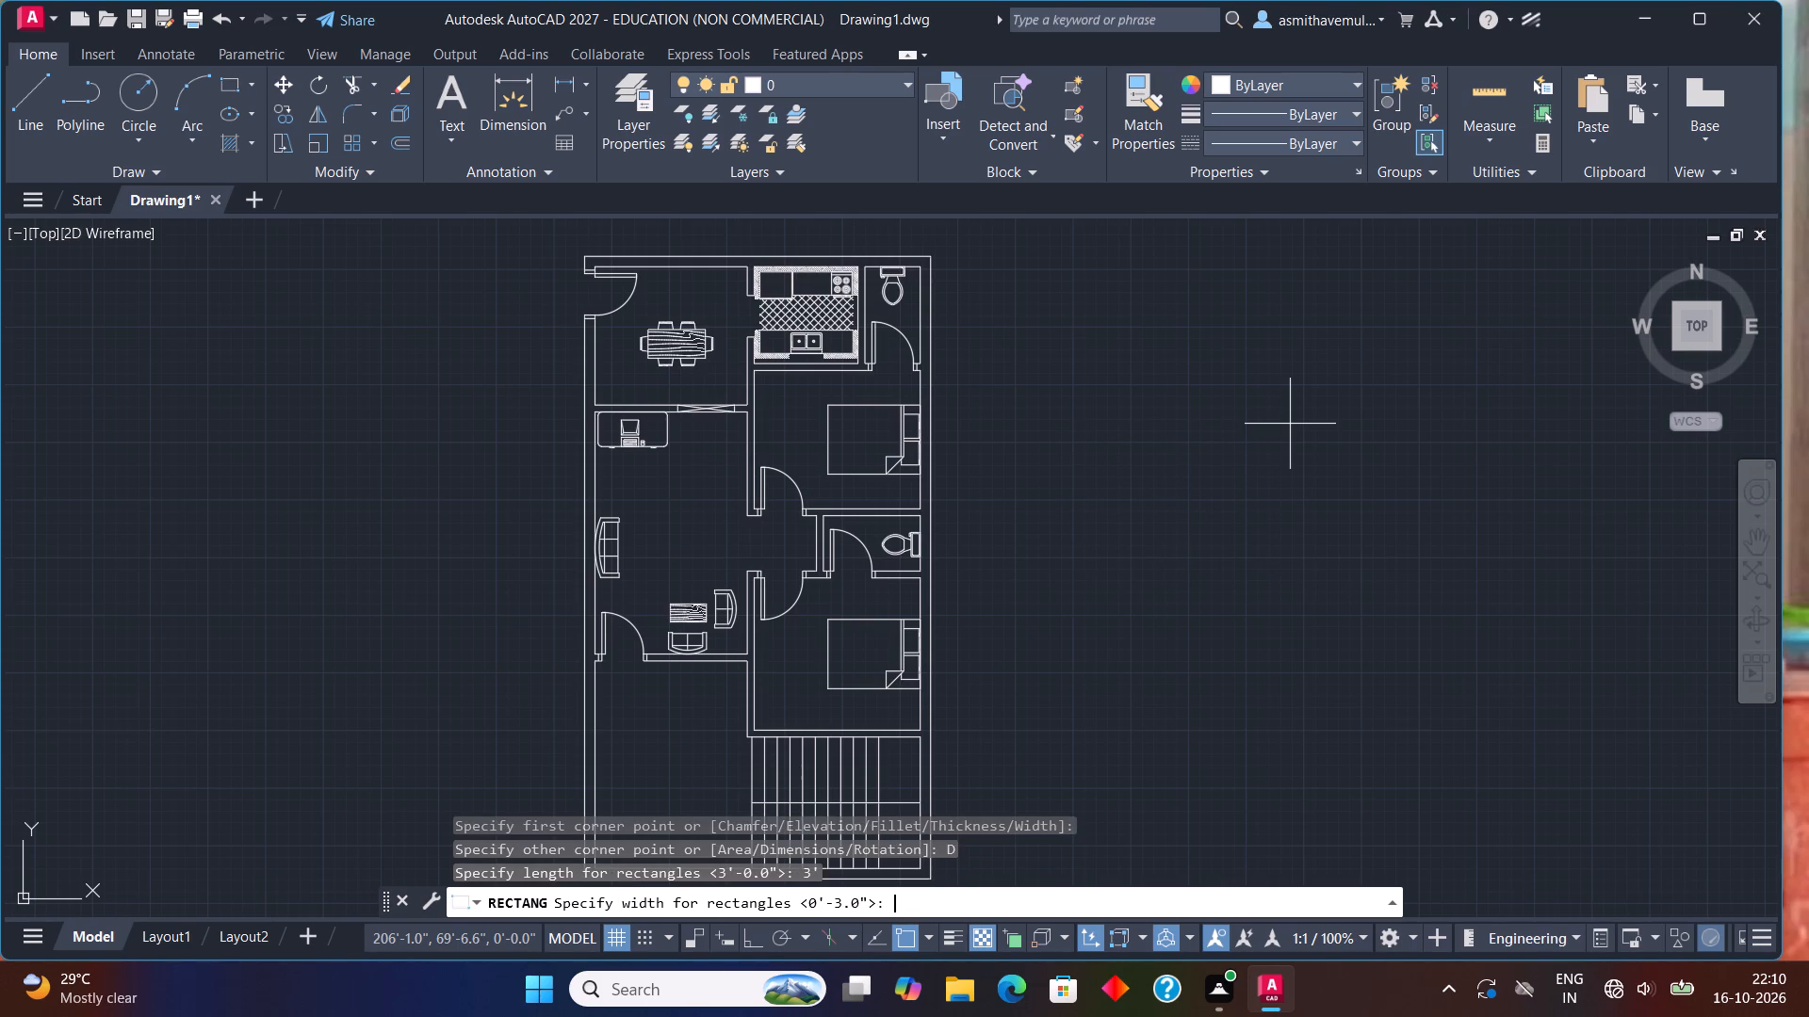
{"action": "key", "text": "9"}
{"action": "key", "text": "shift+quotedbl"}
{"action": "key", "text": "Return"}
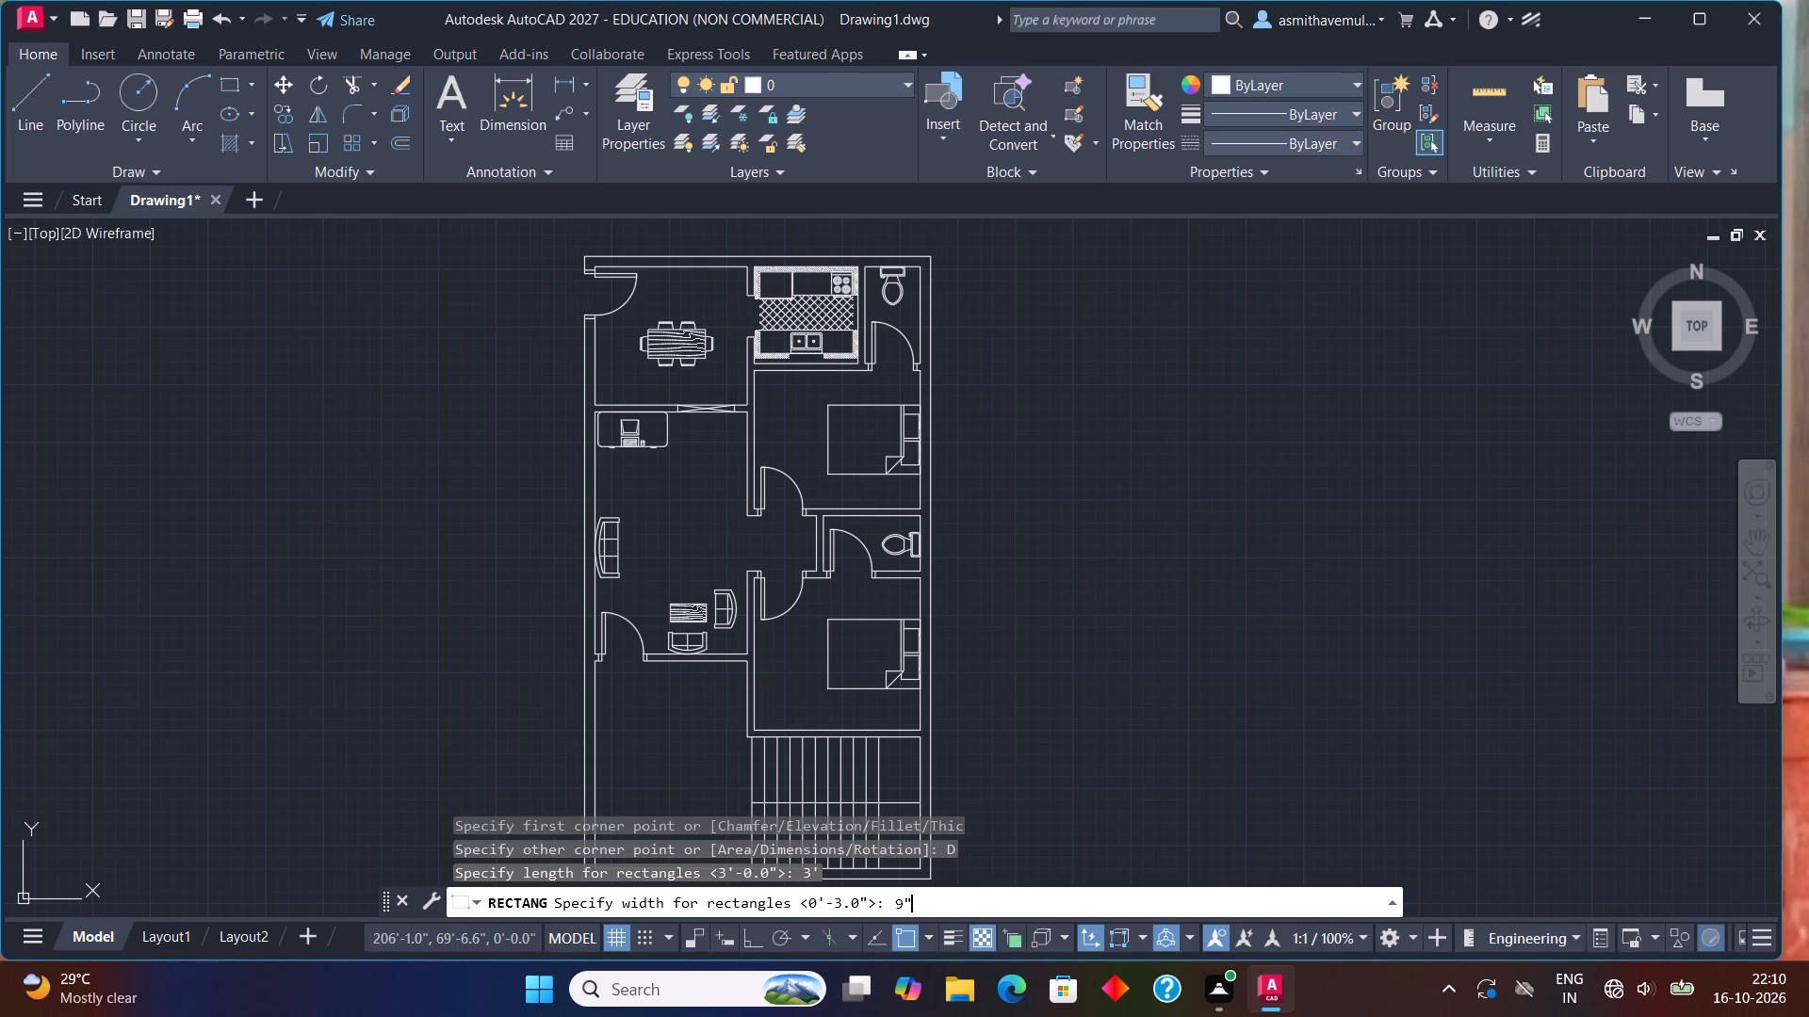
{"action": "left_click", "coordinate": [1290, 424]}
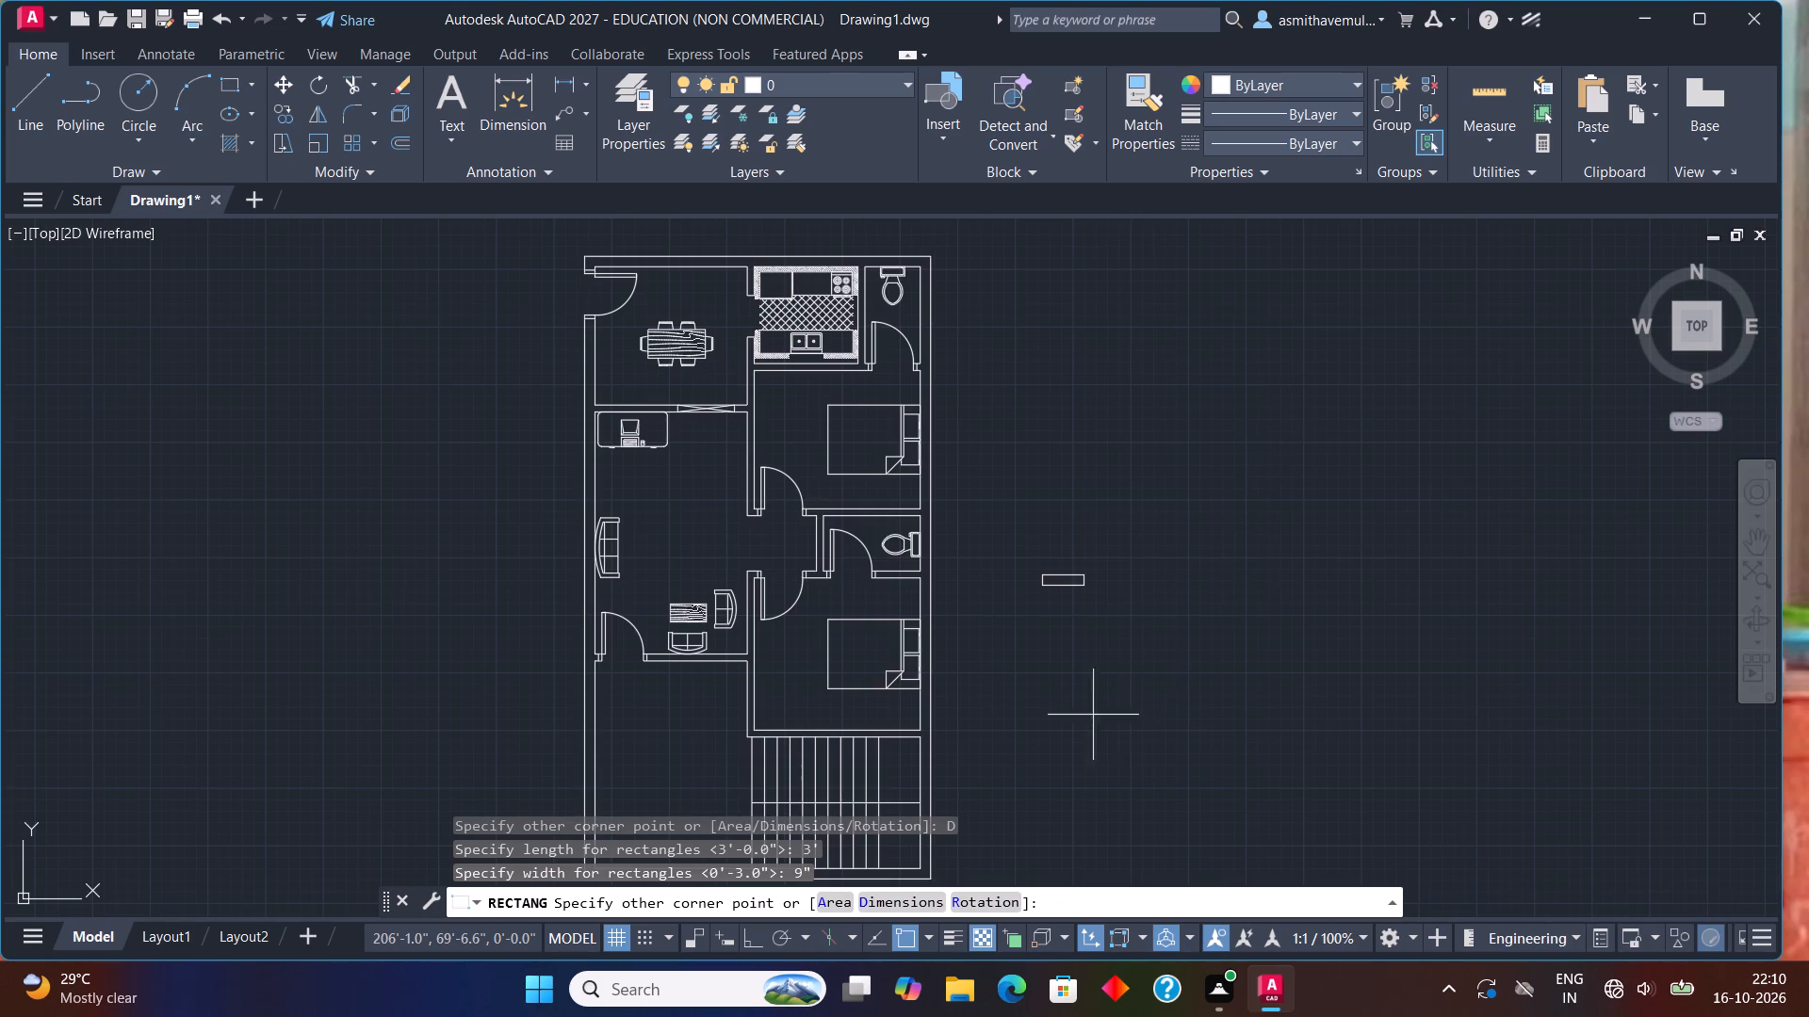
{"action": "scroll", "coordinate": [1085, 705], "scroll_direction": "up", "scroll_amount": 1}
{"action": "scroll", "coordinate": [1050, 631], "scroll_direction": "up", "scroll_amount": 2}
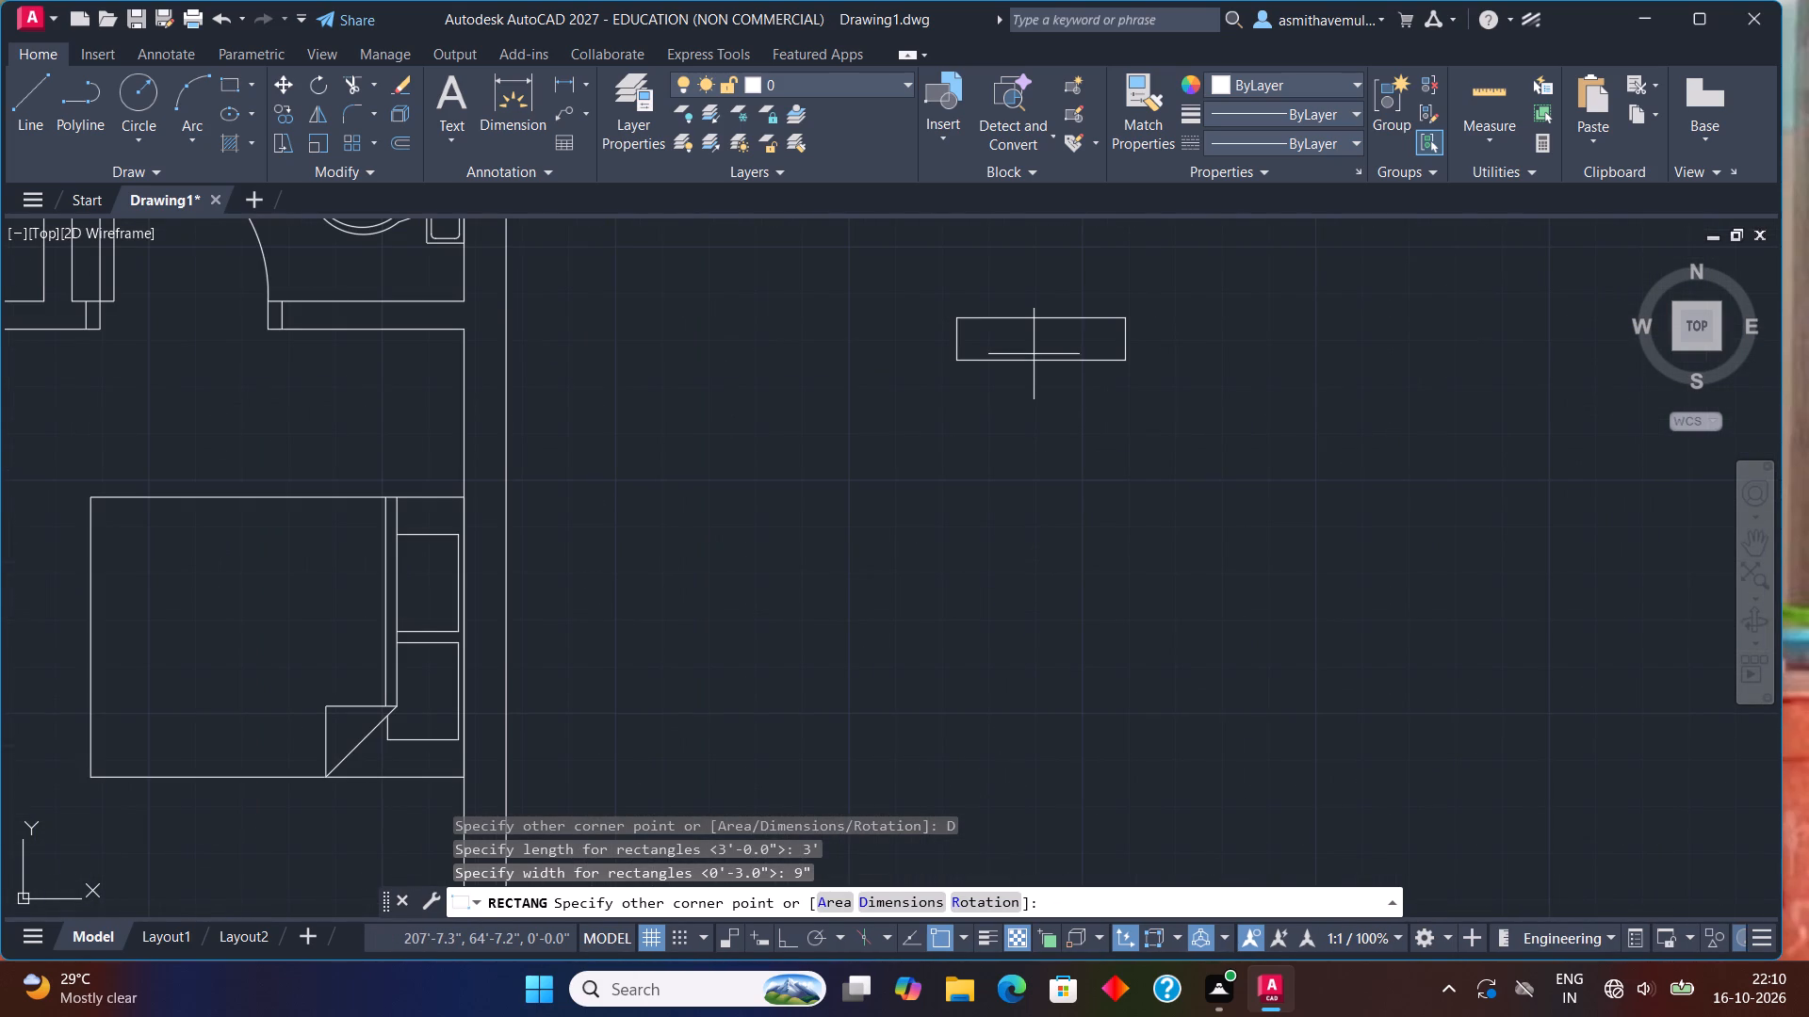
{"action": "left_click", "coordinate": [1034, 360]}
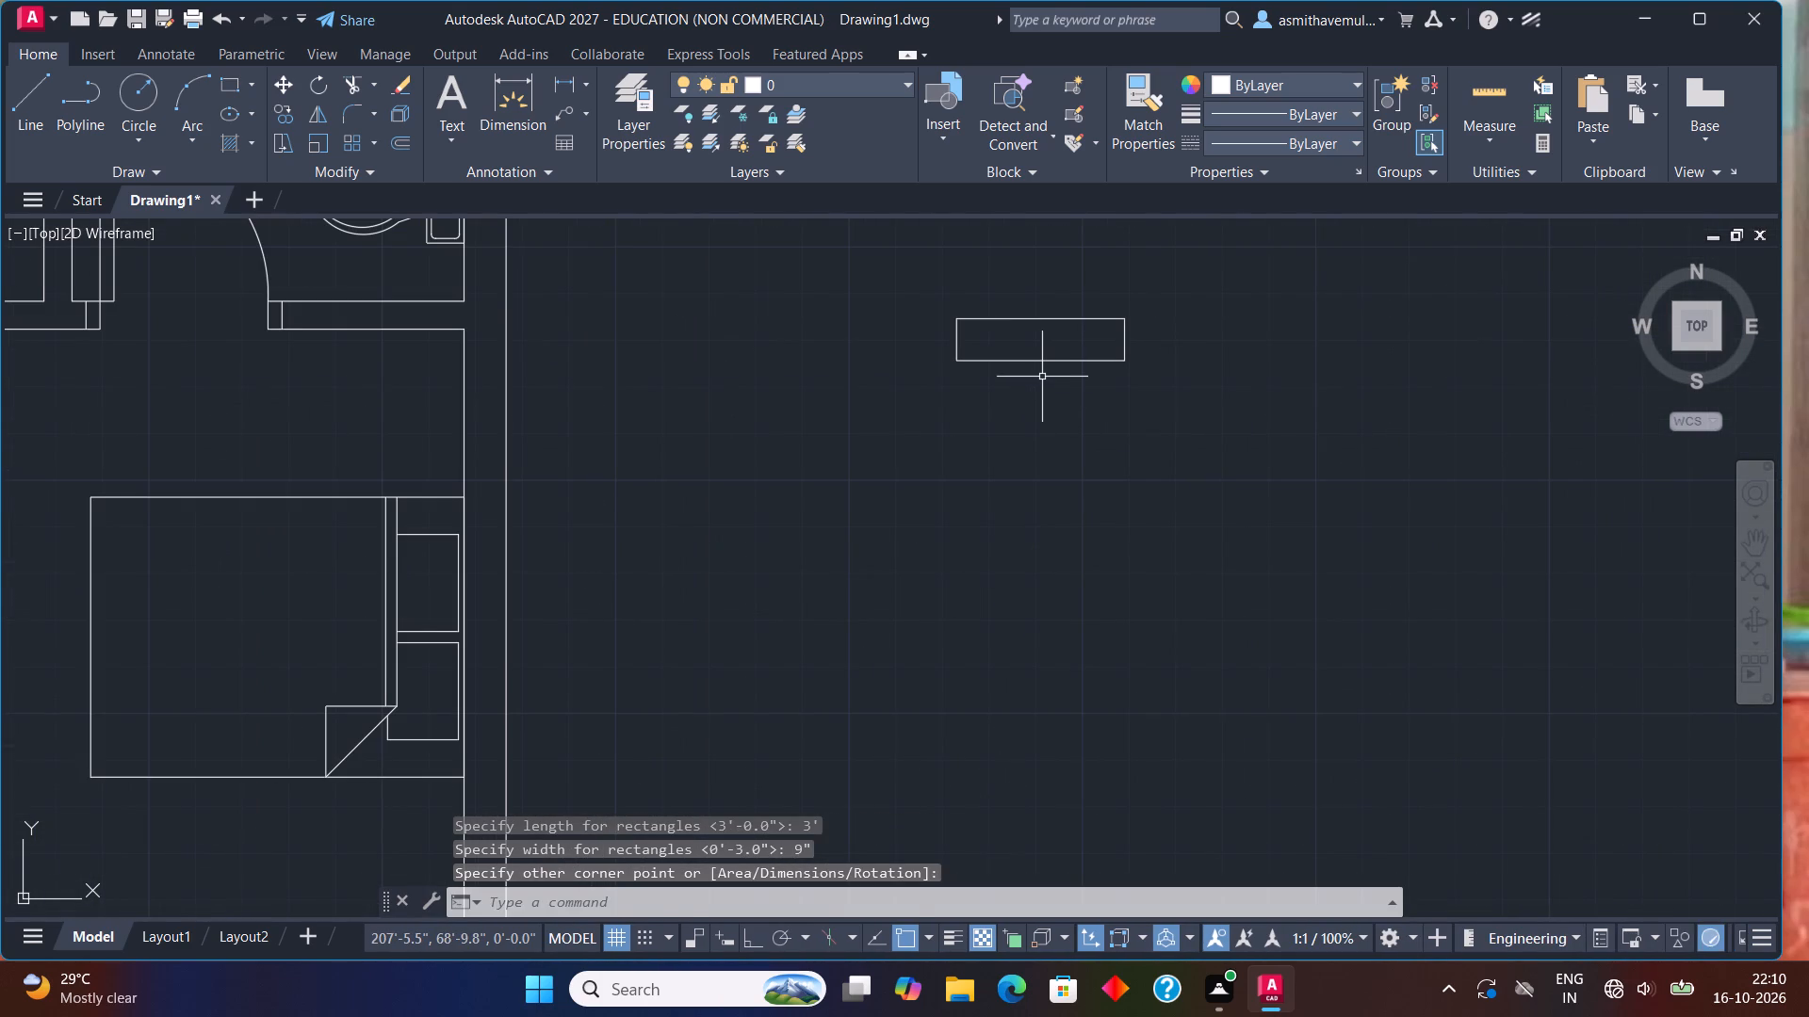
Explode the 3' by 9" rectangle into separate lines.
{"action": "left_click", "coordinate": [1042, 377]}
{"action": "left_click", "coordinate": [1048, 365]}
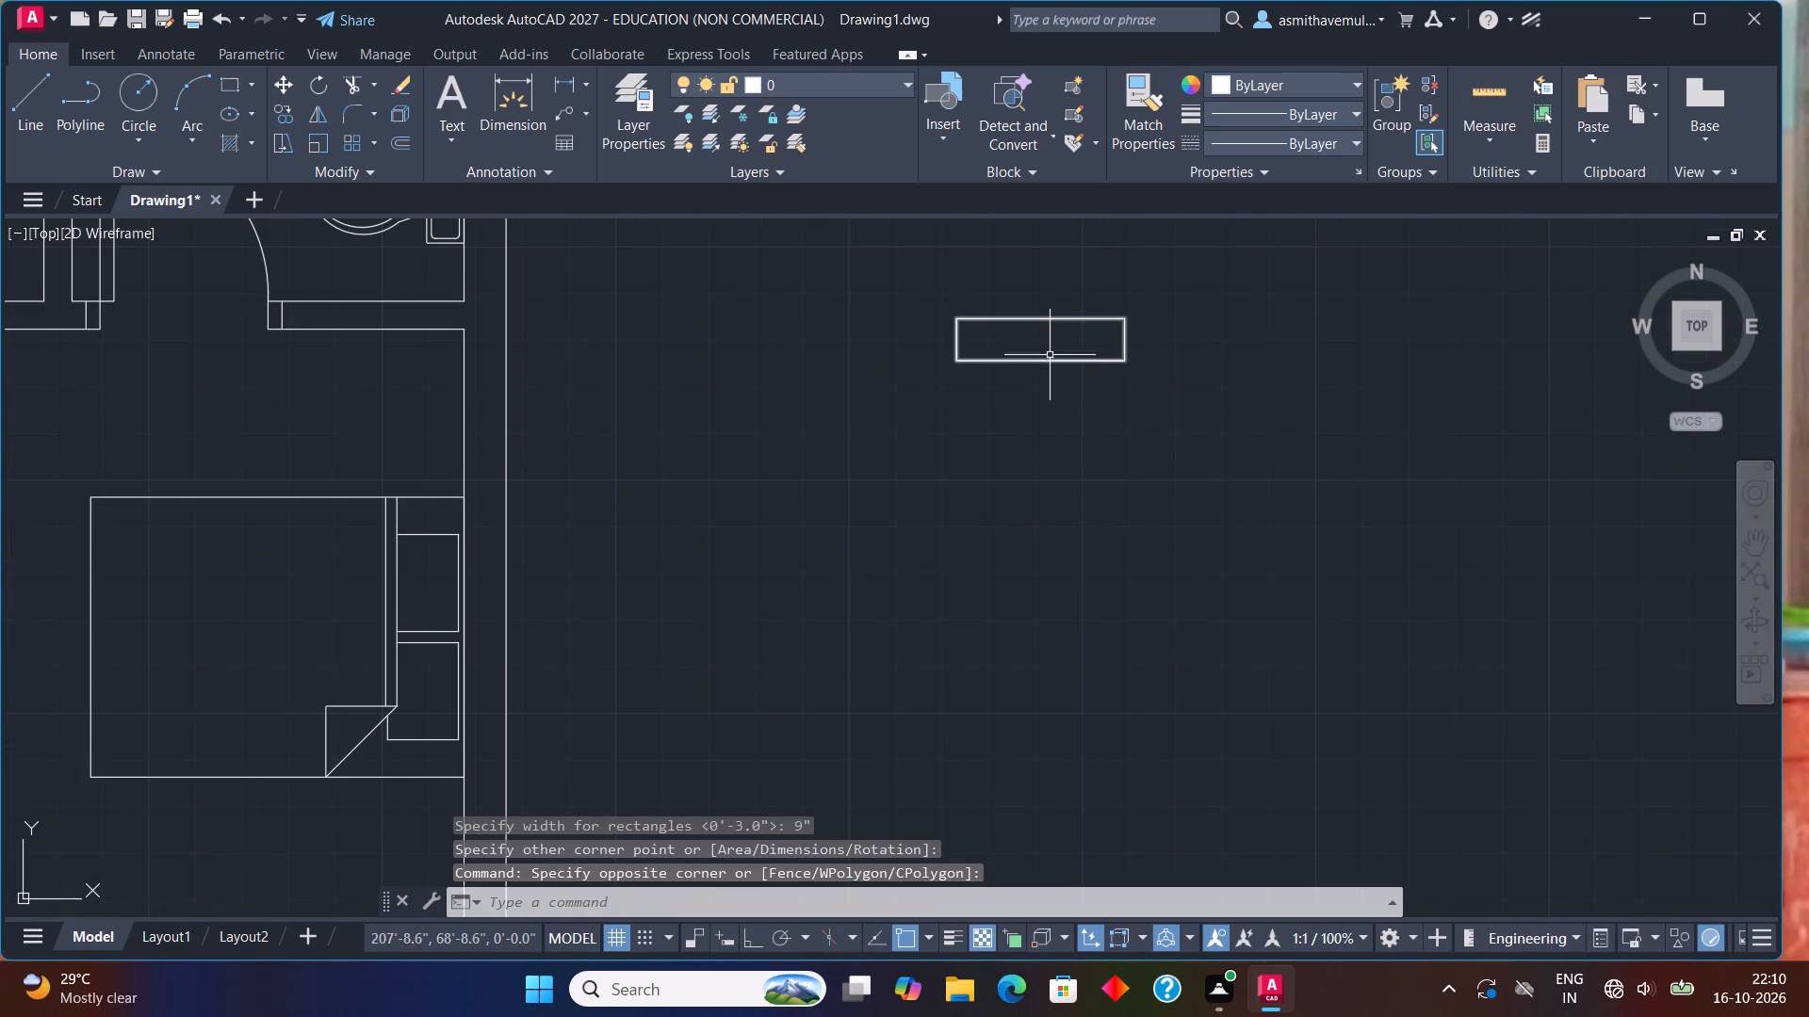
{"action": "left_click", "coordinate": [1049, 353]}
{"action": "left_click", "coordinate": [1049, 359]}
{"action": "left_click", "coordinate": [1054, 363]}
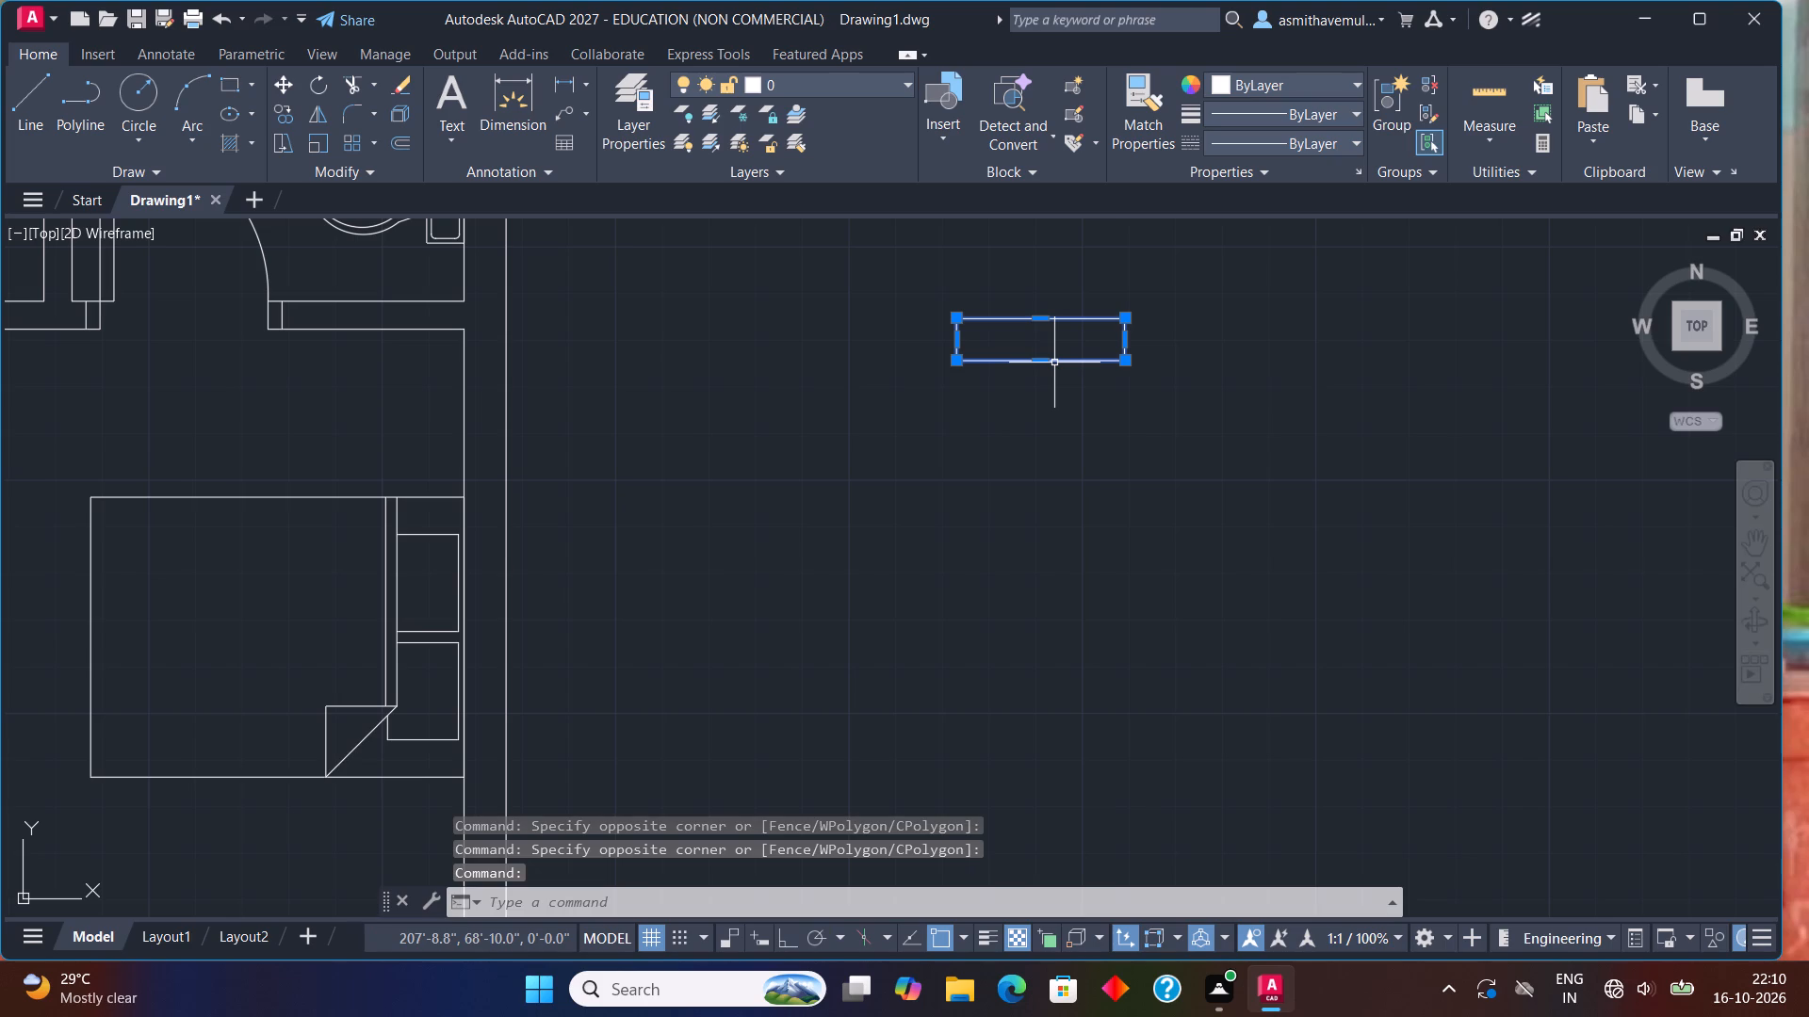
{"action": "key", "text": "x"}
{"action": "key", "text": "Return"}
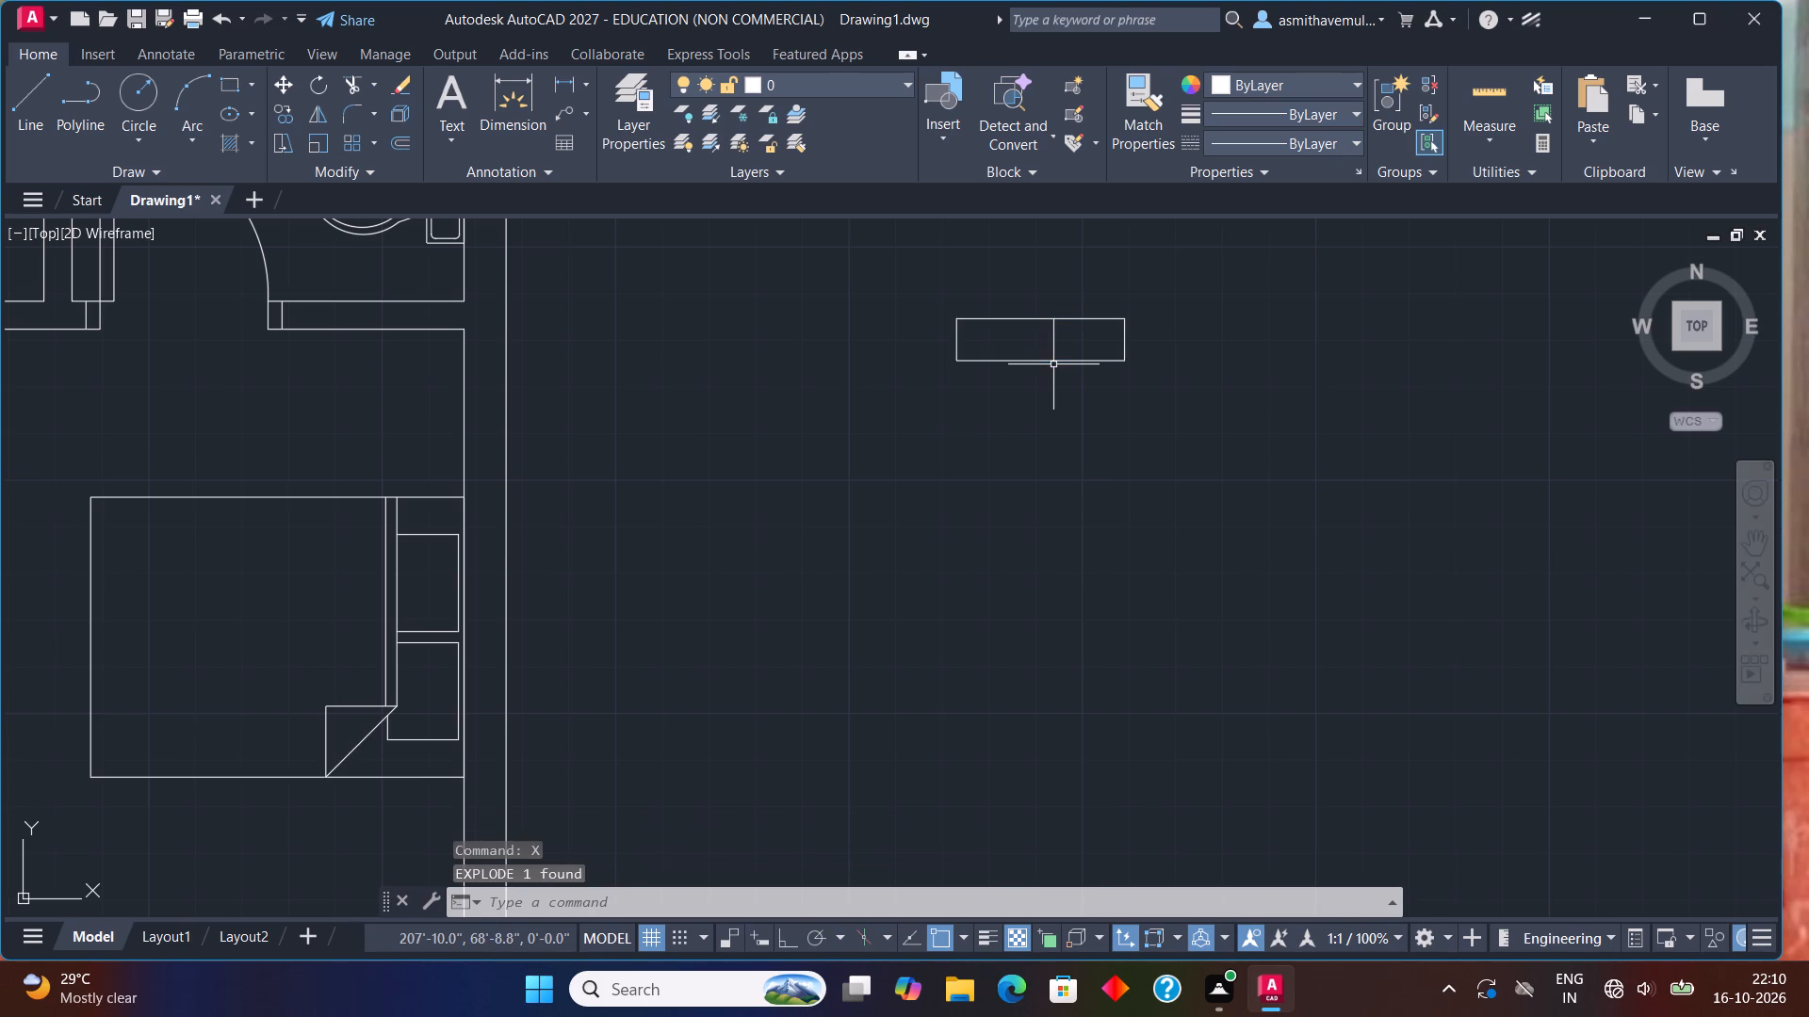
Offset both short edges of the exploded rectangle outward by 3".
{"action": "key", "text": "o"}
{"action": "key", "text": "Return"}
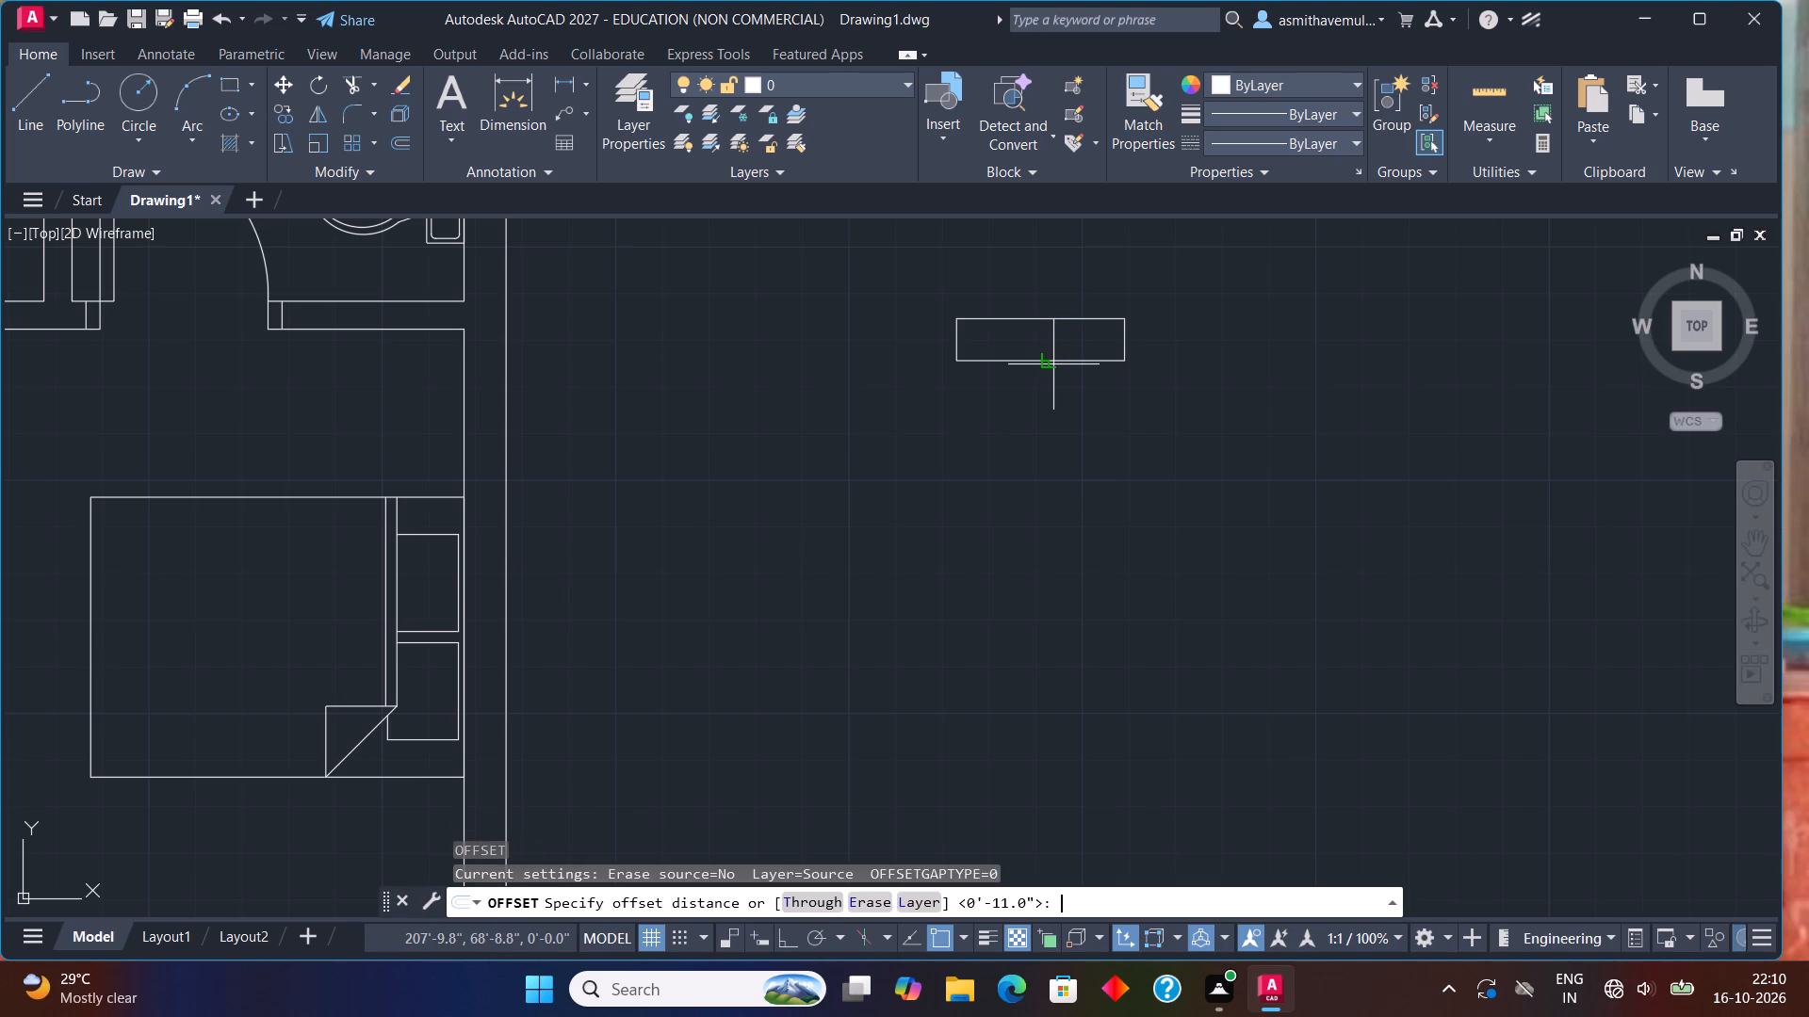
{"action": "key", "text": "3"}
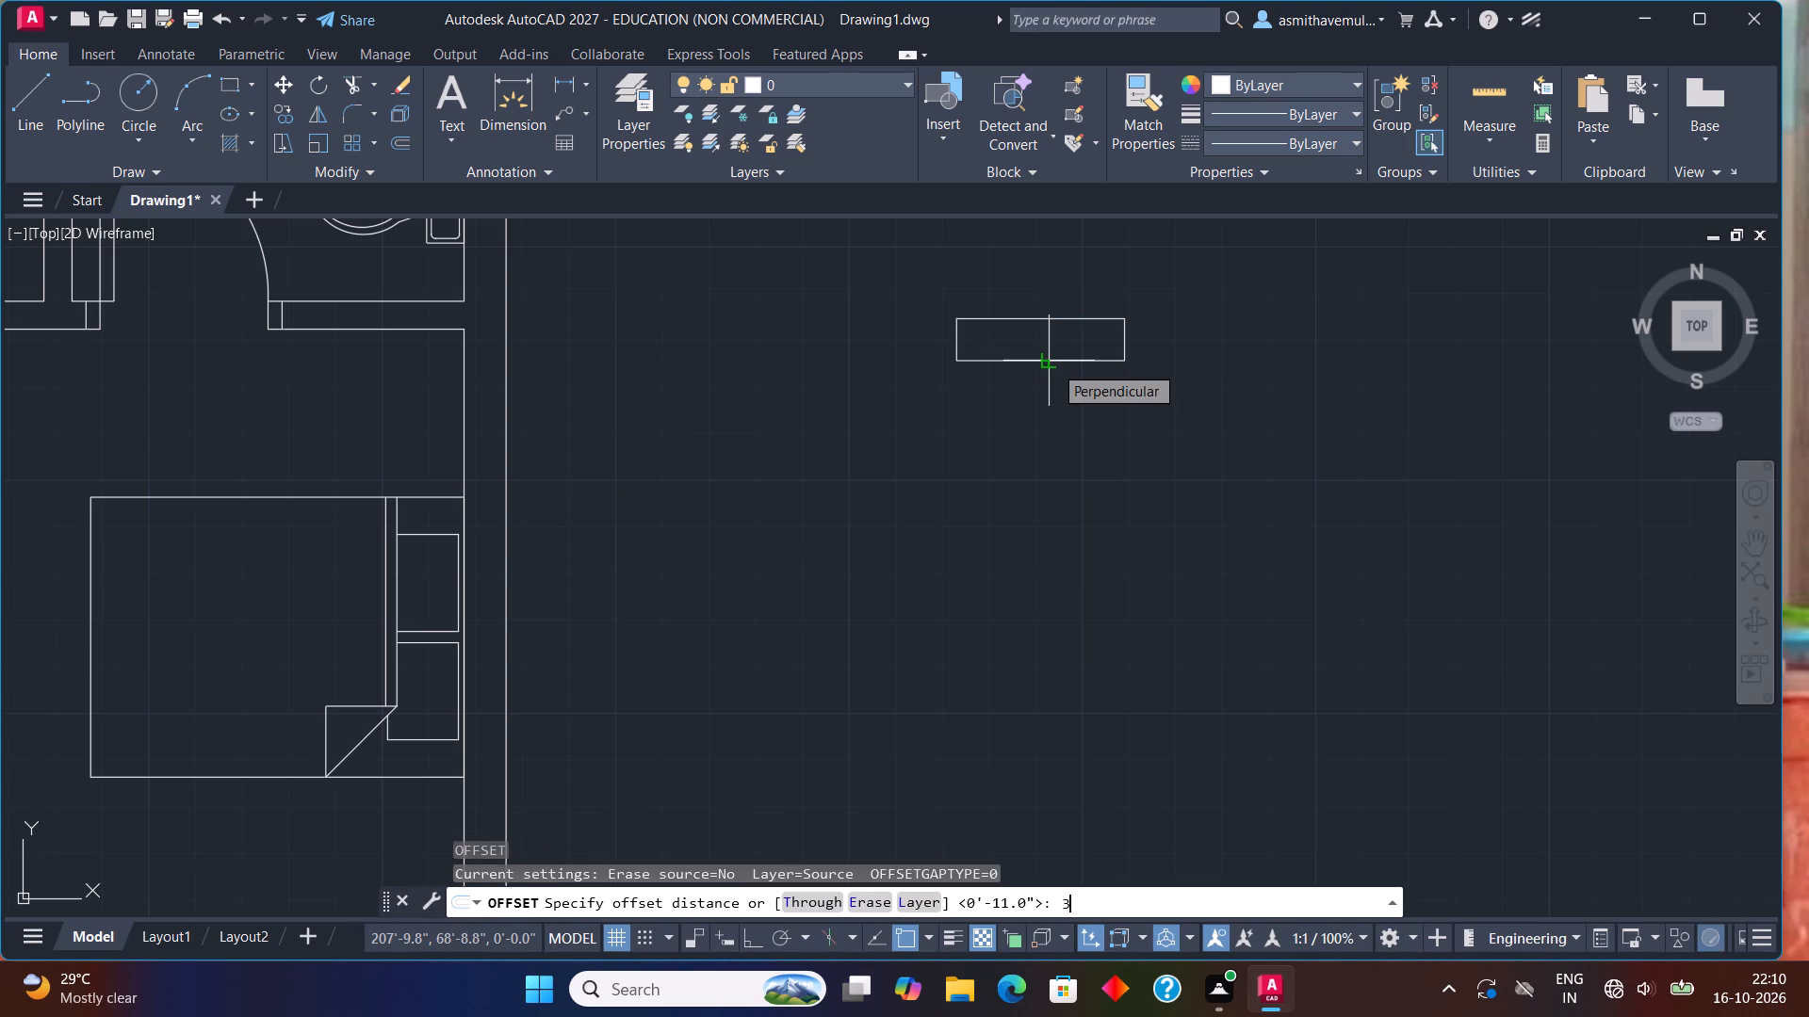
{"action": "key", "text": "shift+quotedbl"}
{"action": "key", "text": "Return"}
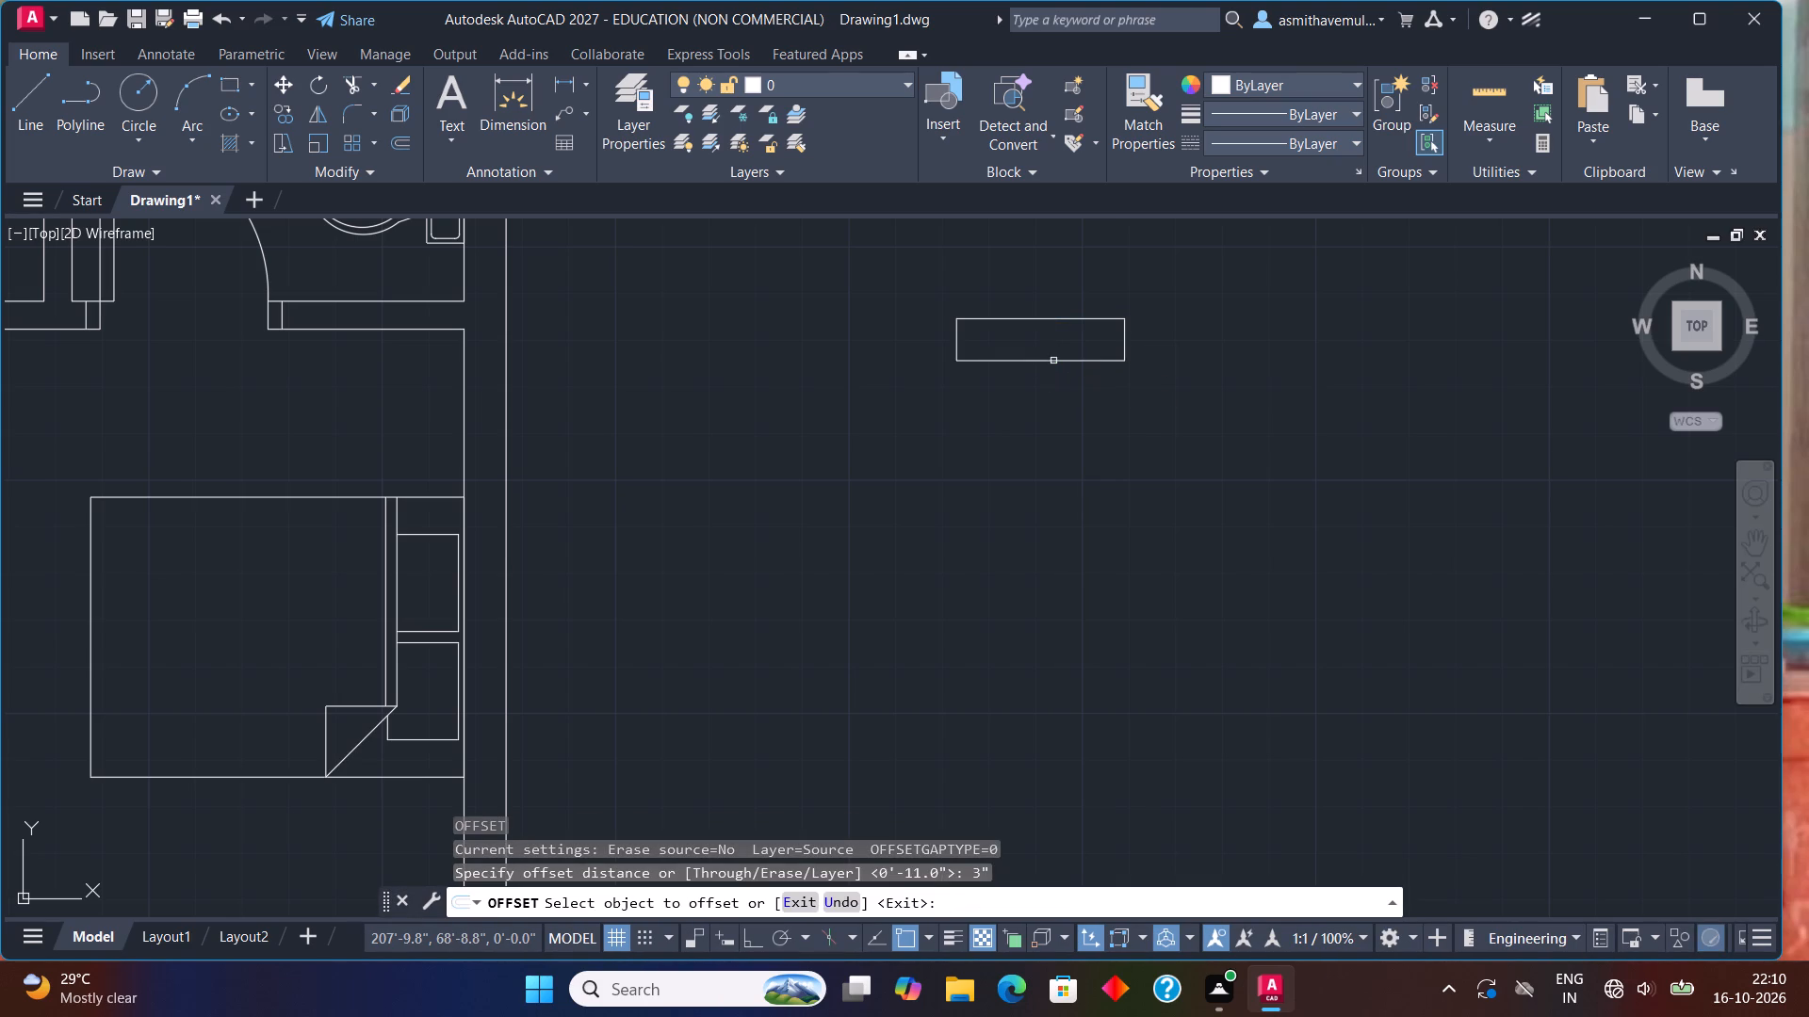
{"action": "scroll", "coordinate": [1042, 359], "scroll_direction": "up", "scroll_amount": 1}
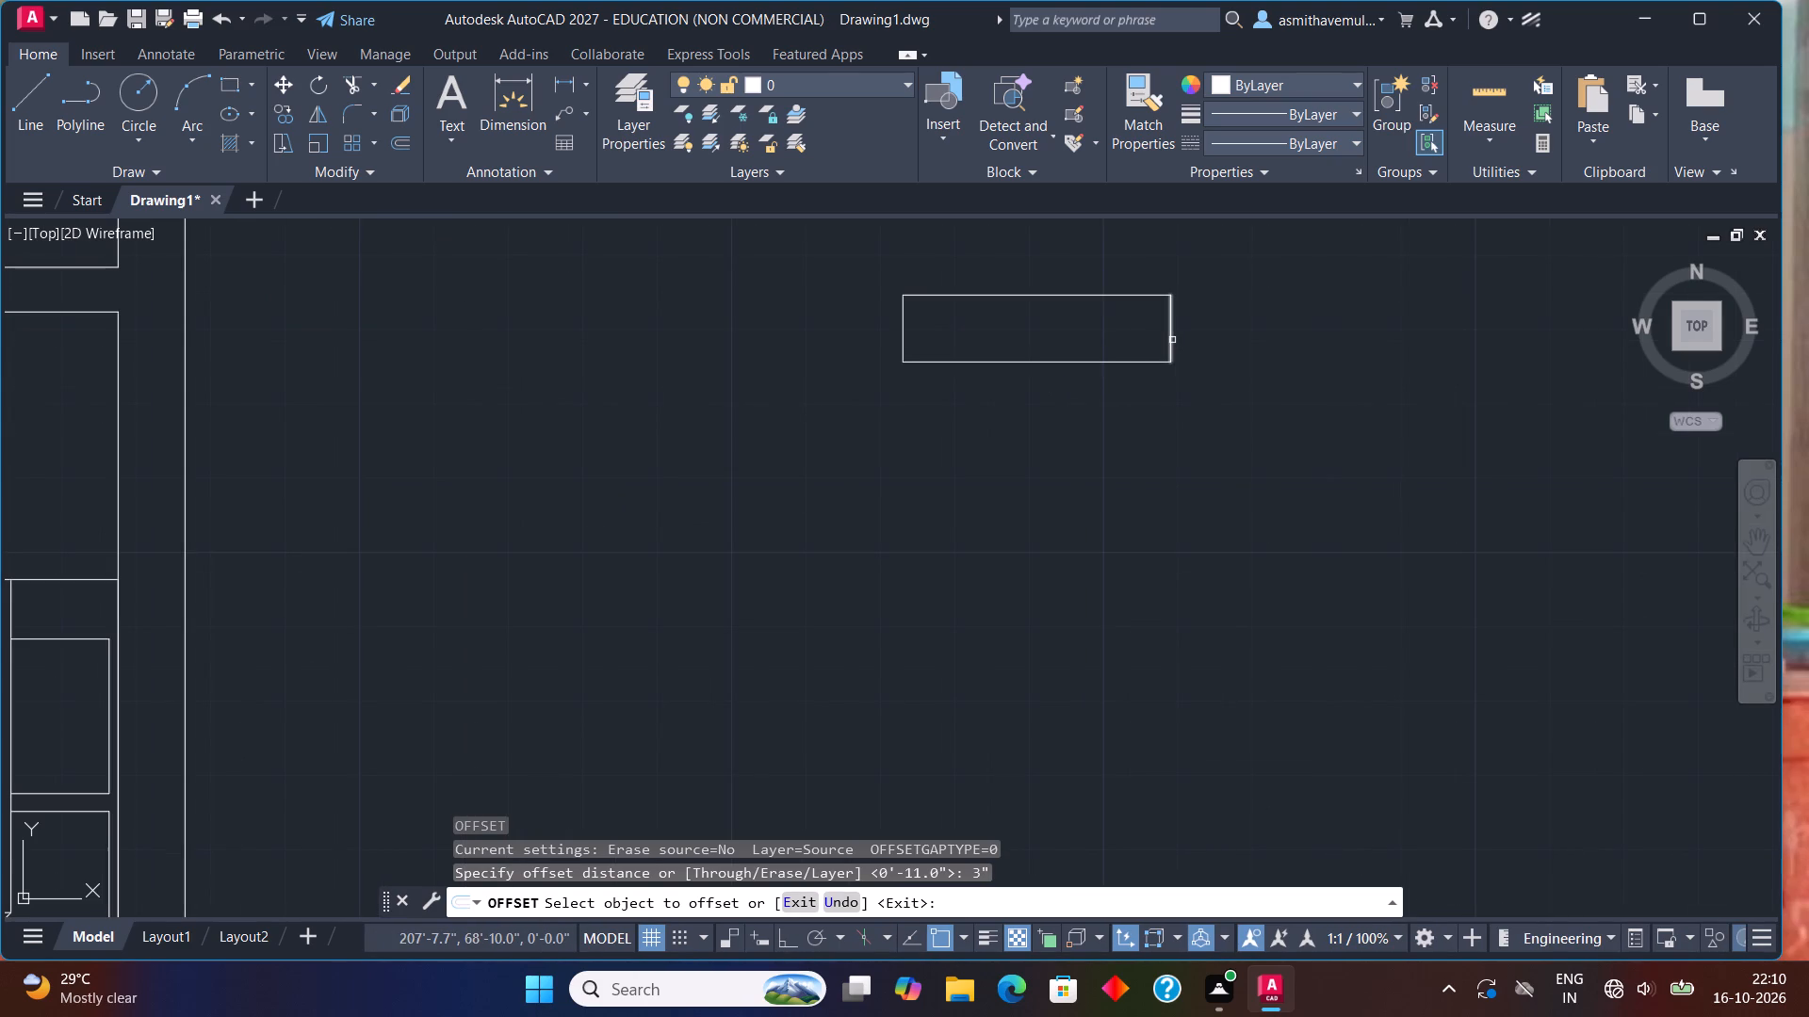
{"action": "left_click", "coordinate": [1170, 339]}
{"action": "left_click", "coordinate": [1233, 335]}
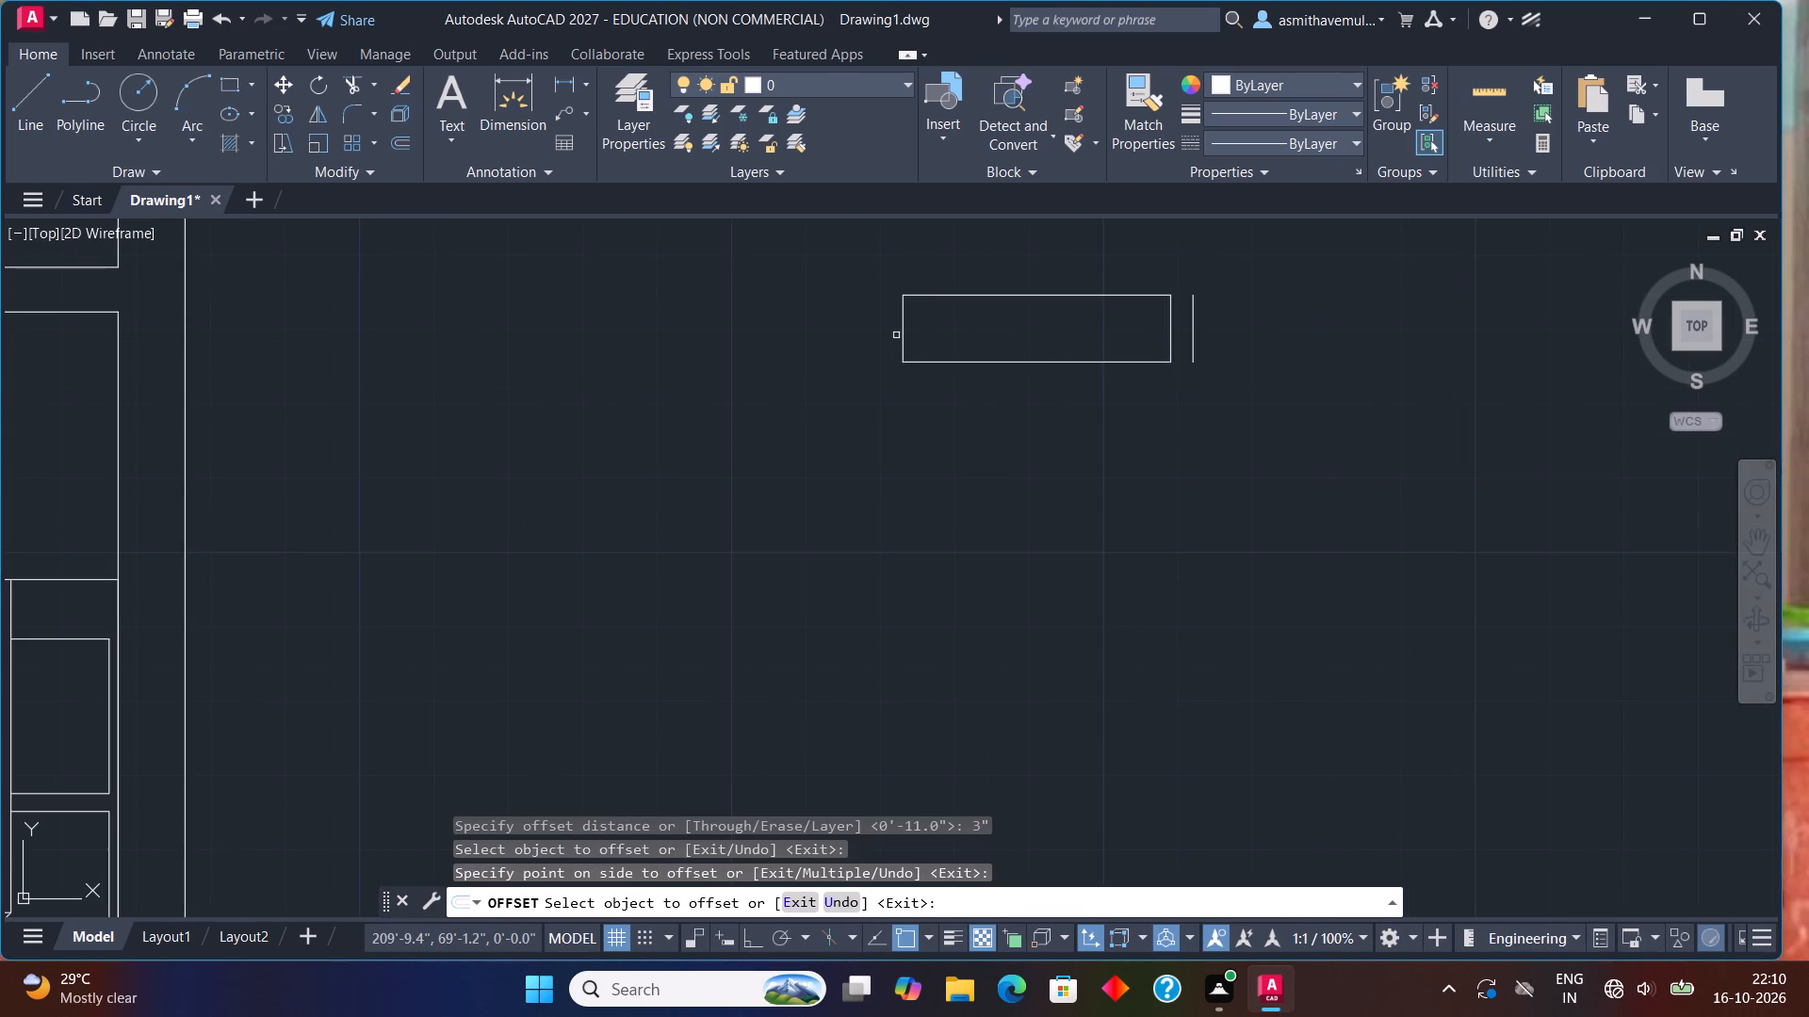
{"action": "left_click", "coordinate": [901, 331]}
{"action": "left_click", "coordinate": [803, 342]}
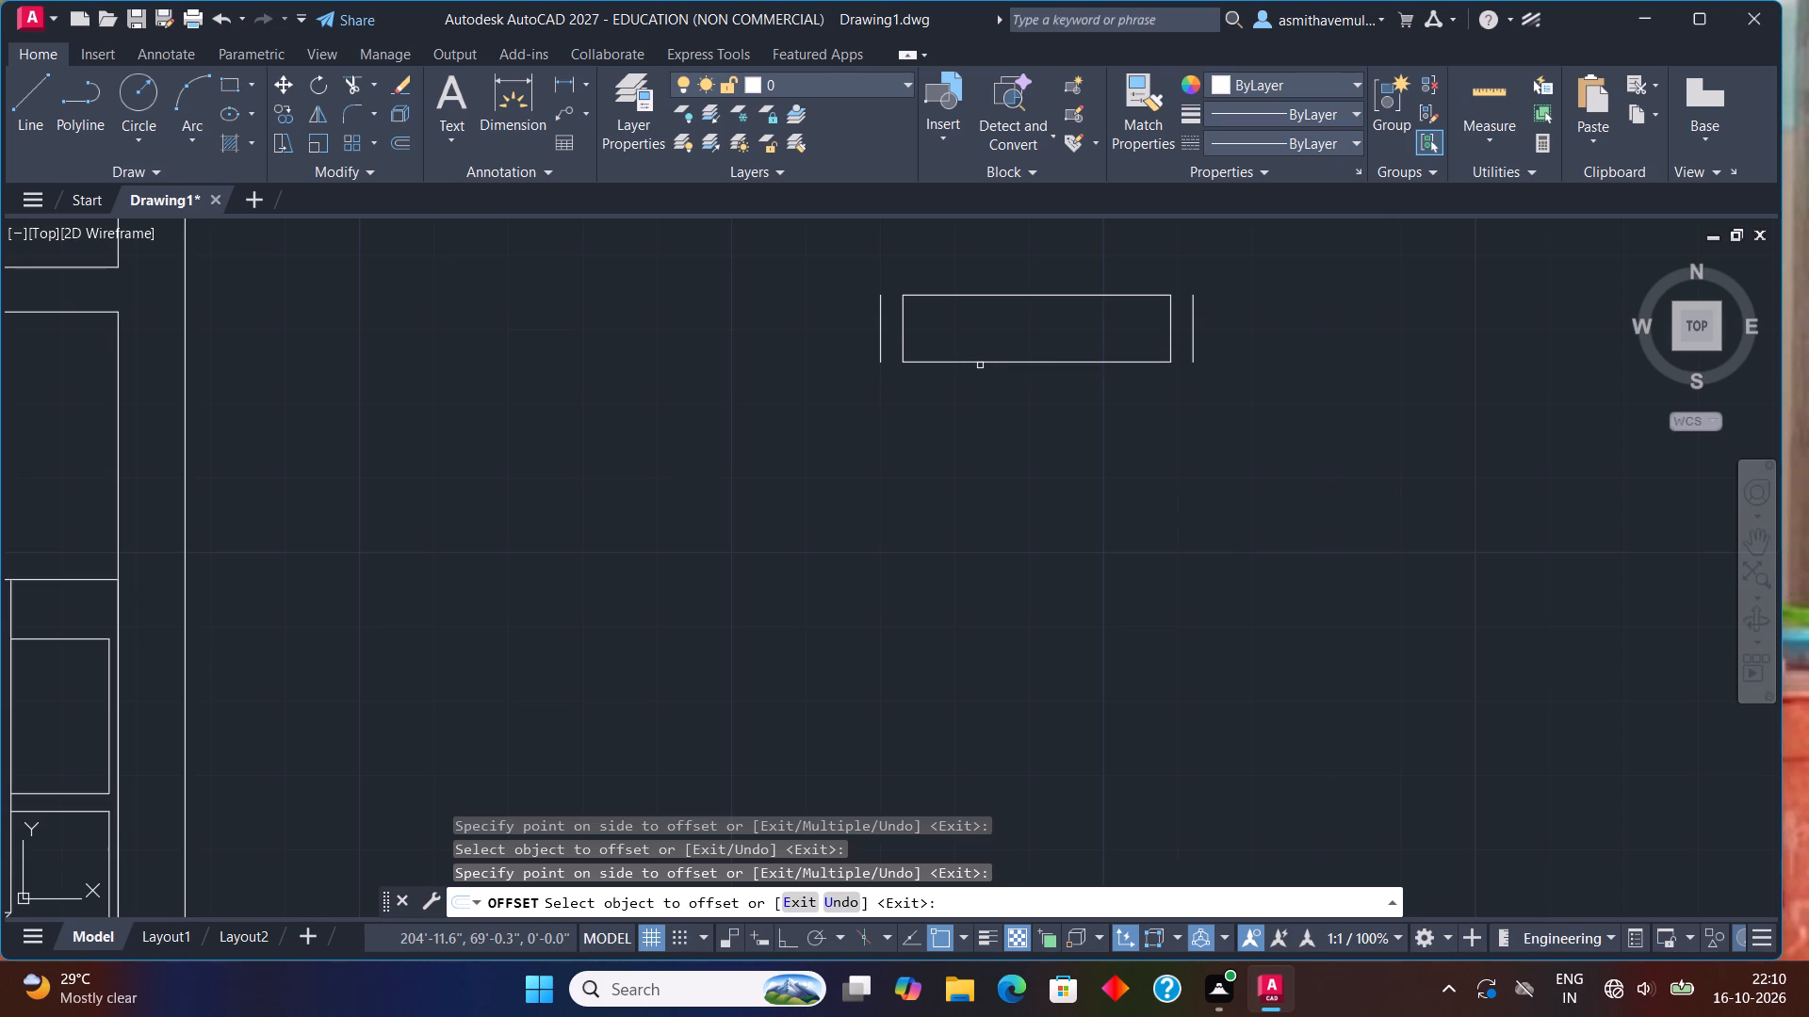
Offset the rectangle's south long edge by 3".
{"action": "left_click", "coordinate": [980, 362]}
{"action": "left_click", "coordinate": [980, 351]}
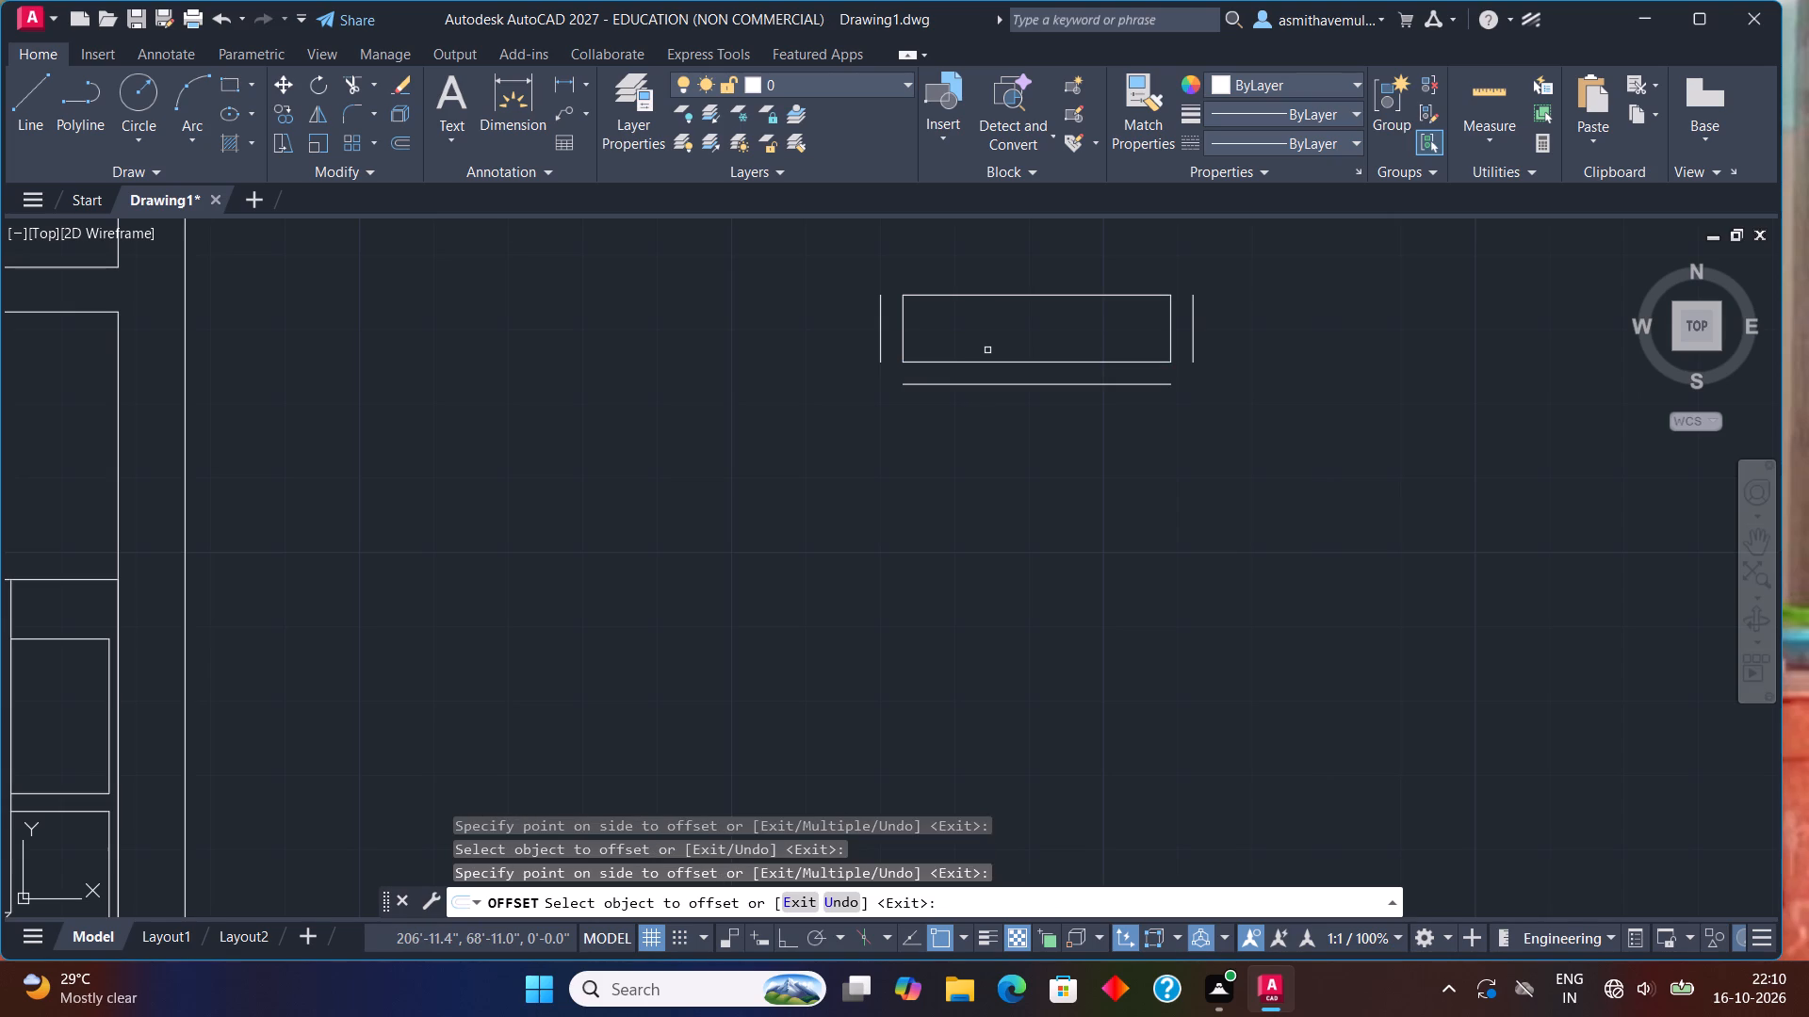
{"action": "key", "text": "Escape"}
Draw a horizontal line through the rectangle between the midpoints of its two short edges.
{"action": "key", "text": "l"}
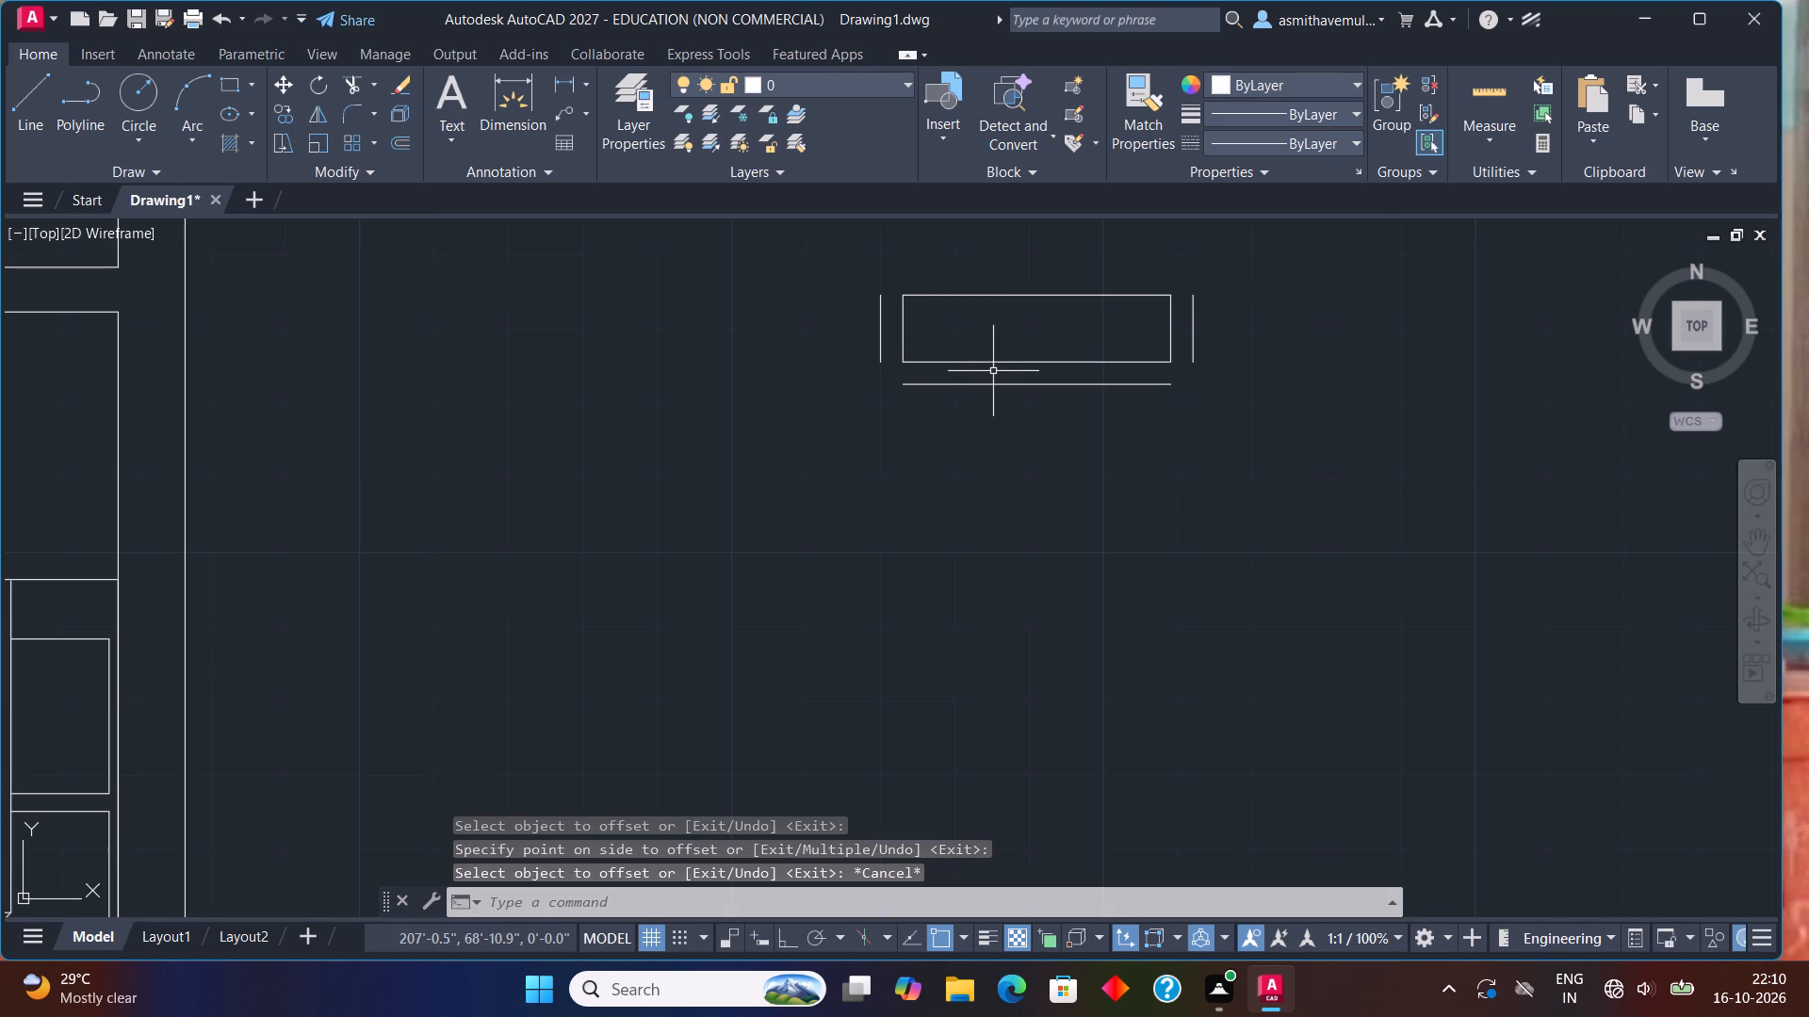
{"action": "key", "text": "Return"}
{"action": "left_click", "coordinate": [904, 326]}
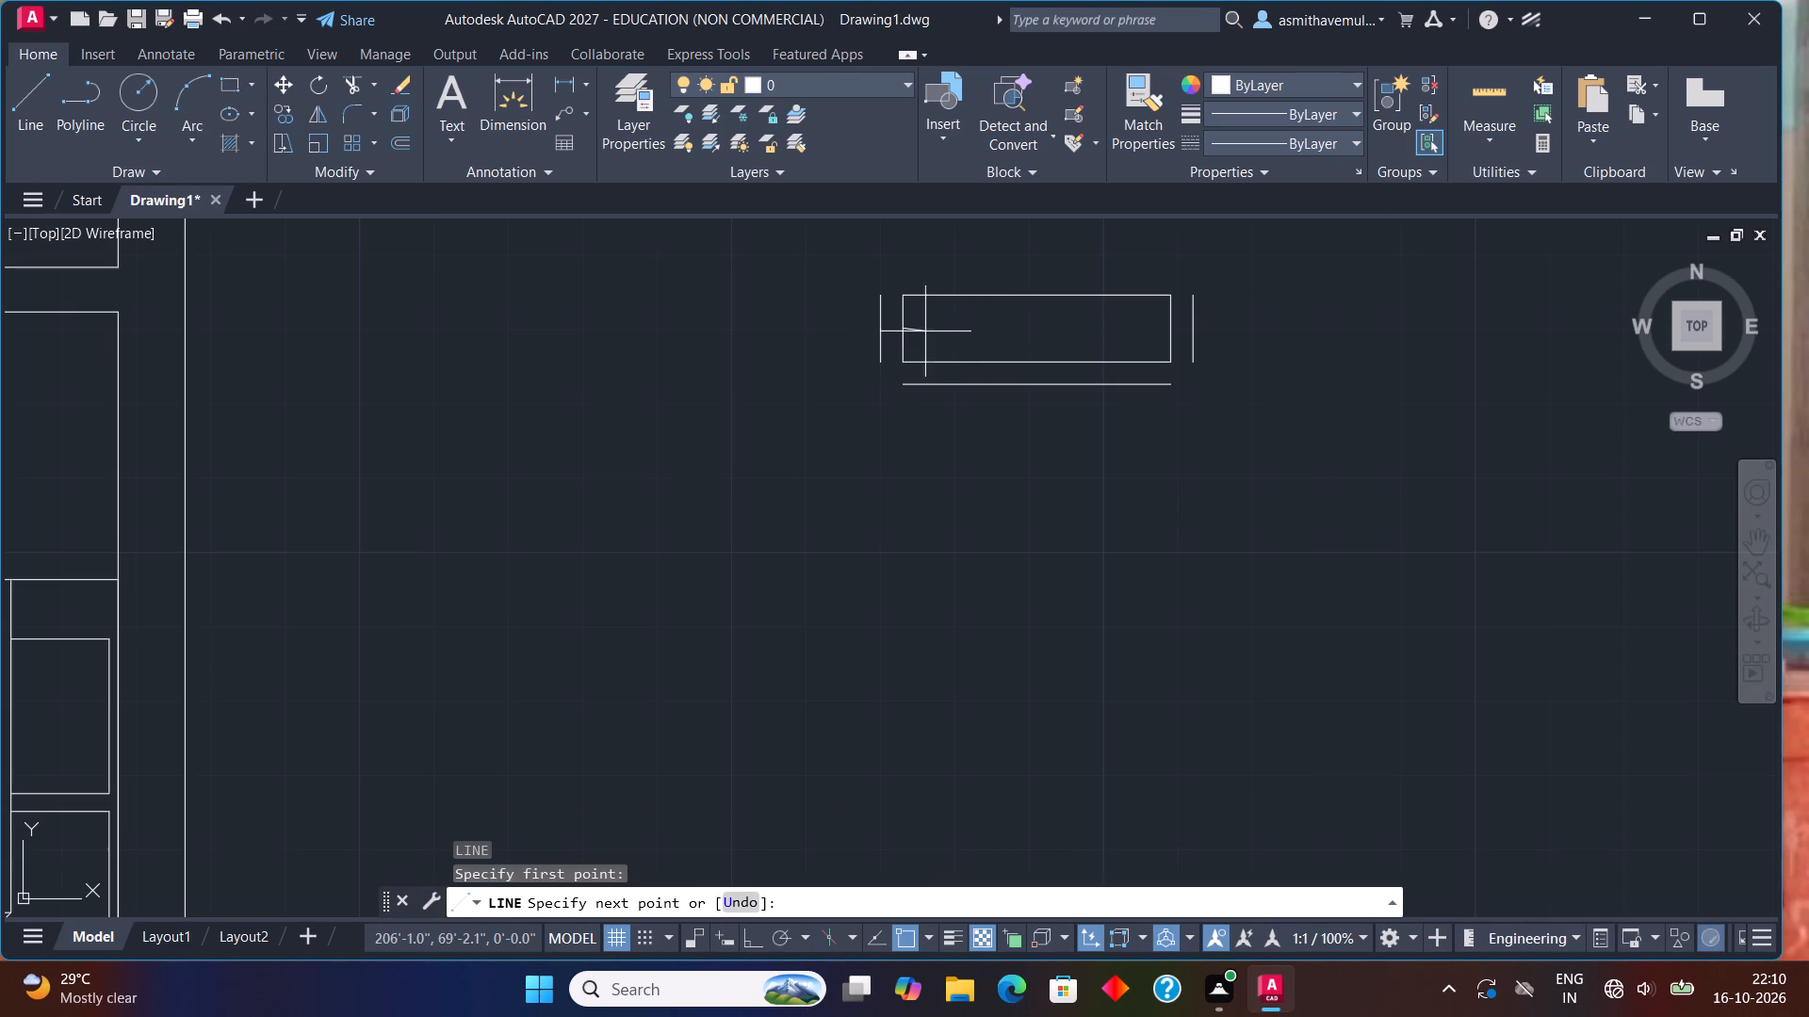
{"action": "left_click", "coordinate": [1165, 325]}
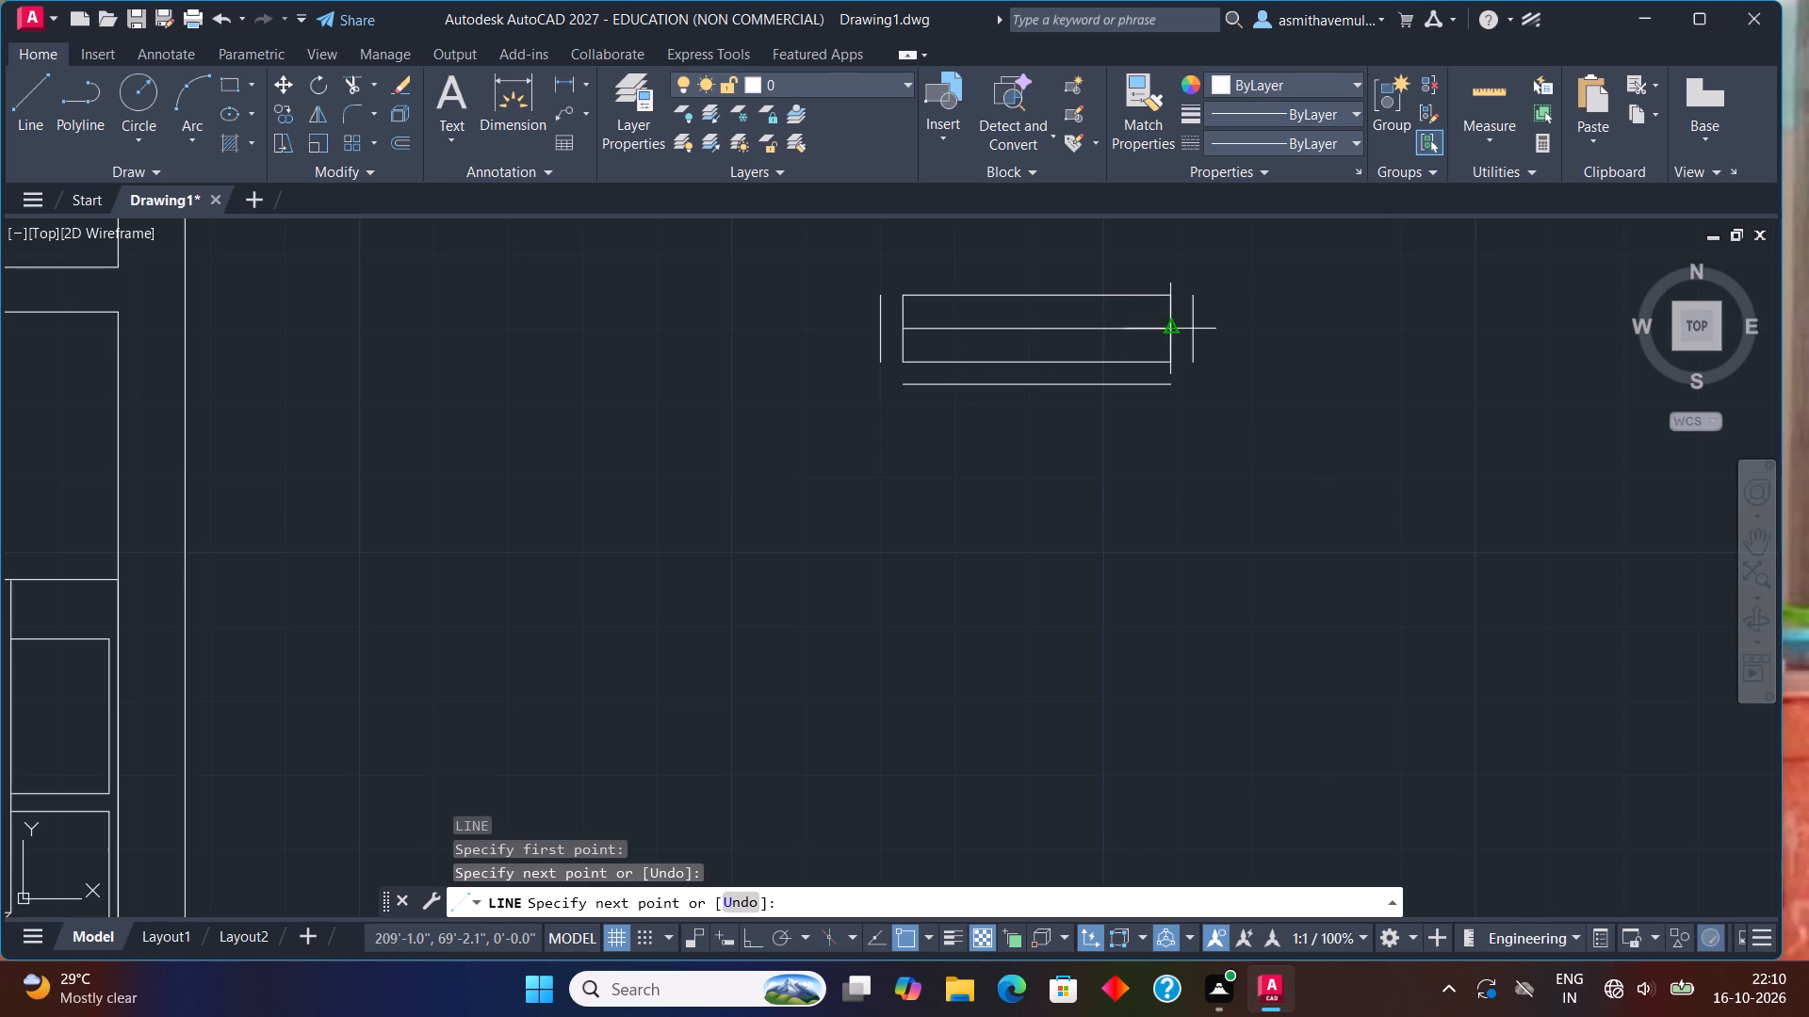
{"action": "key", "text": "Escape"}
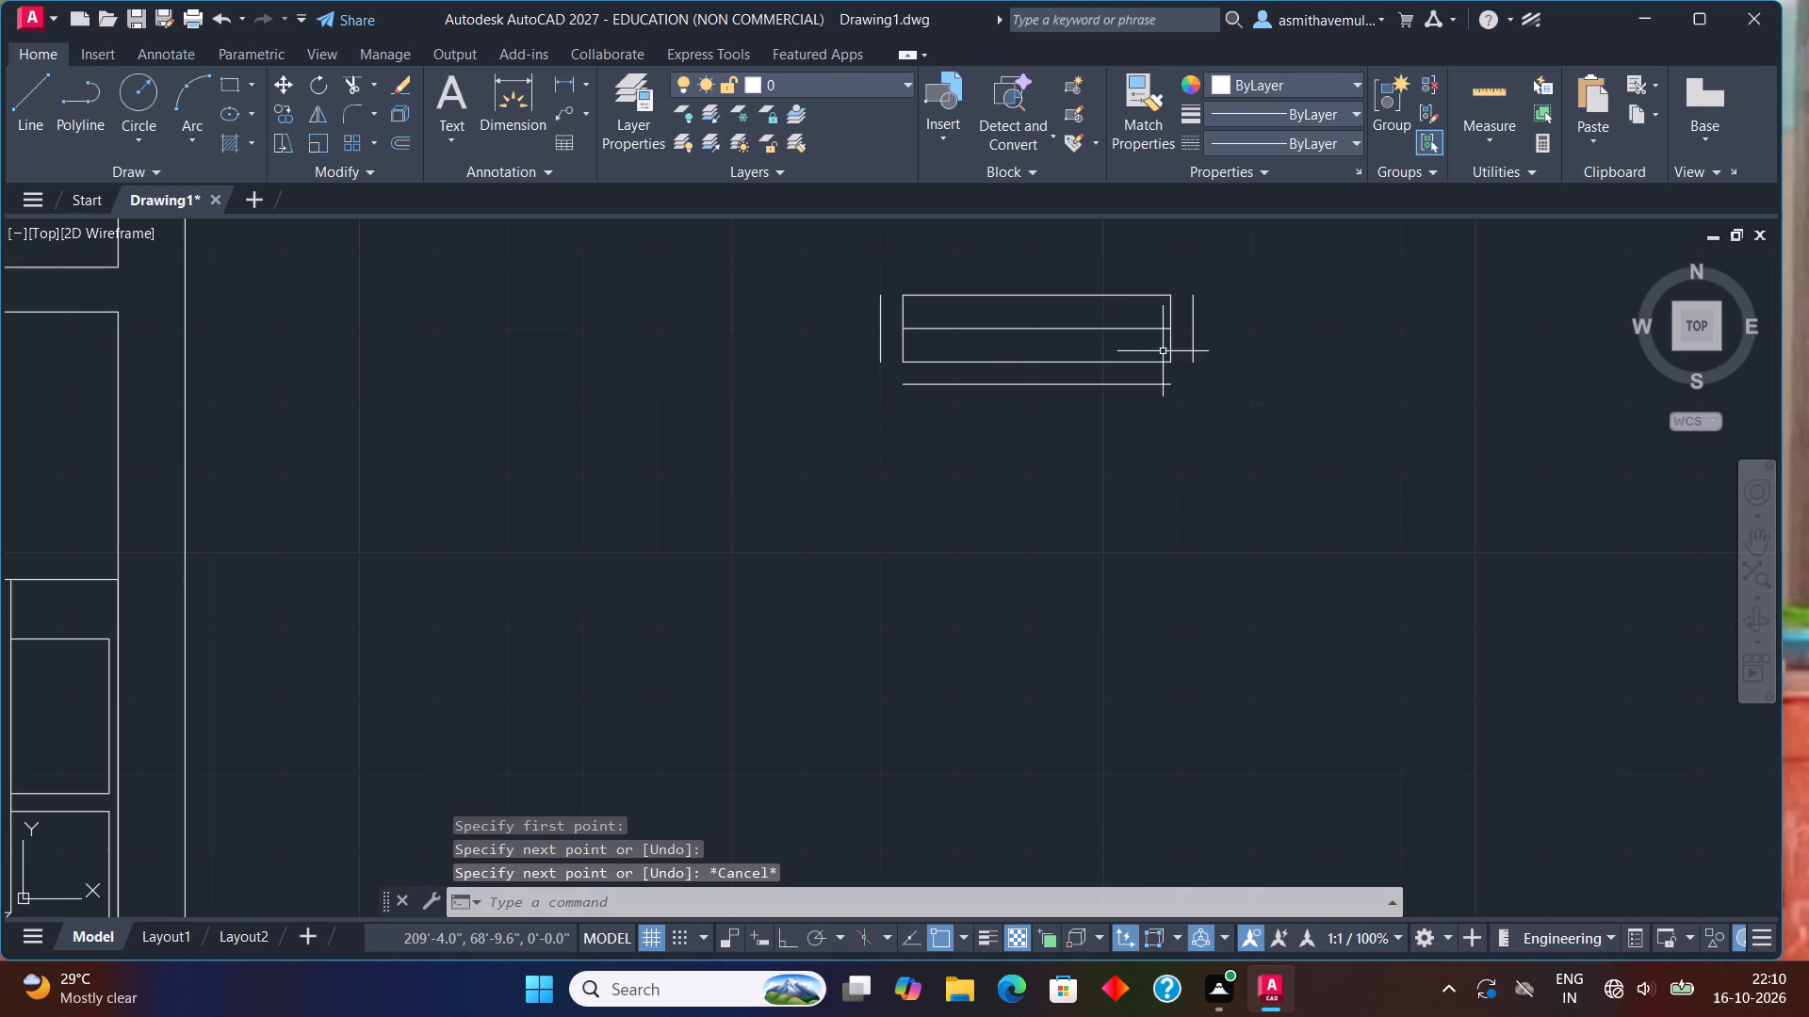
Offset the rectangle's horizontal centre line 3" to the south.
{"action": "key", "text": "o"}
{"action": "key", "text": "Return"}
{"action": "key", "text": "3"}
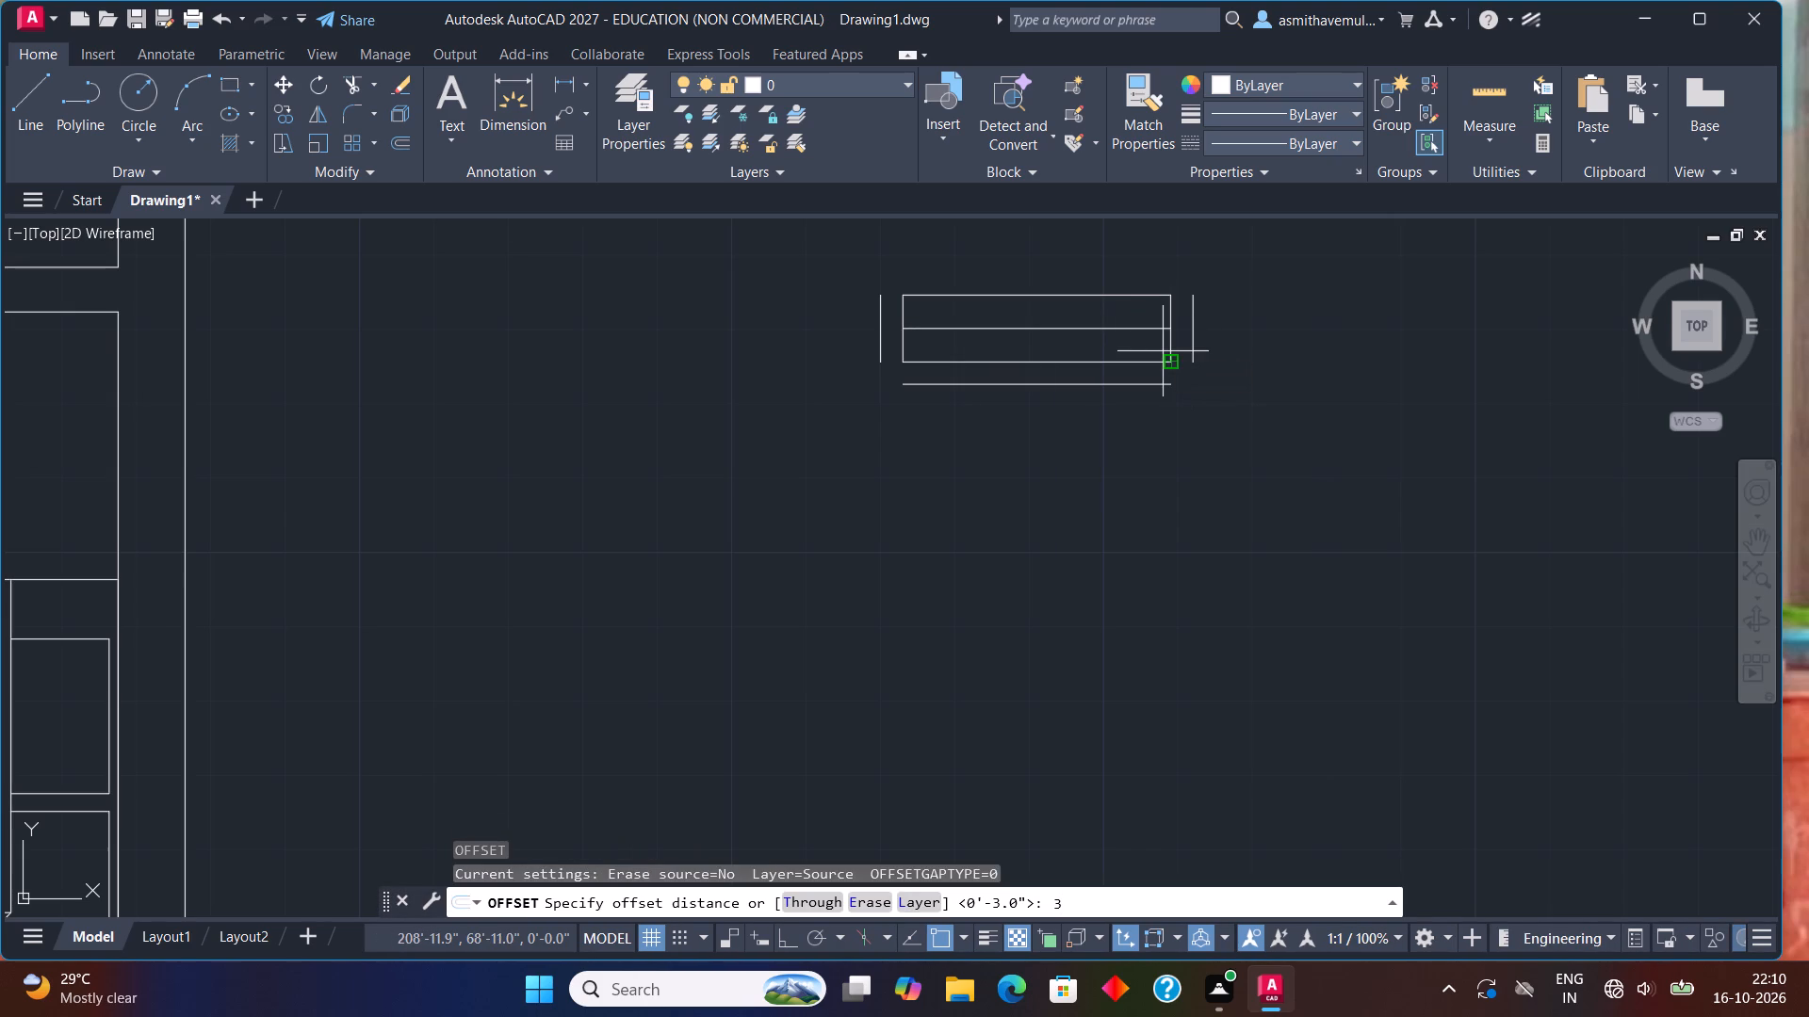
{"action": "key", "text": "shift+quotedbl"}
{"action": "key", "text": "Return"}
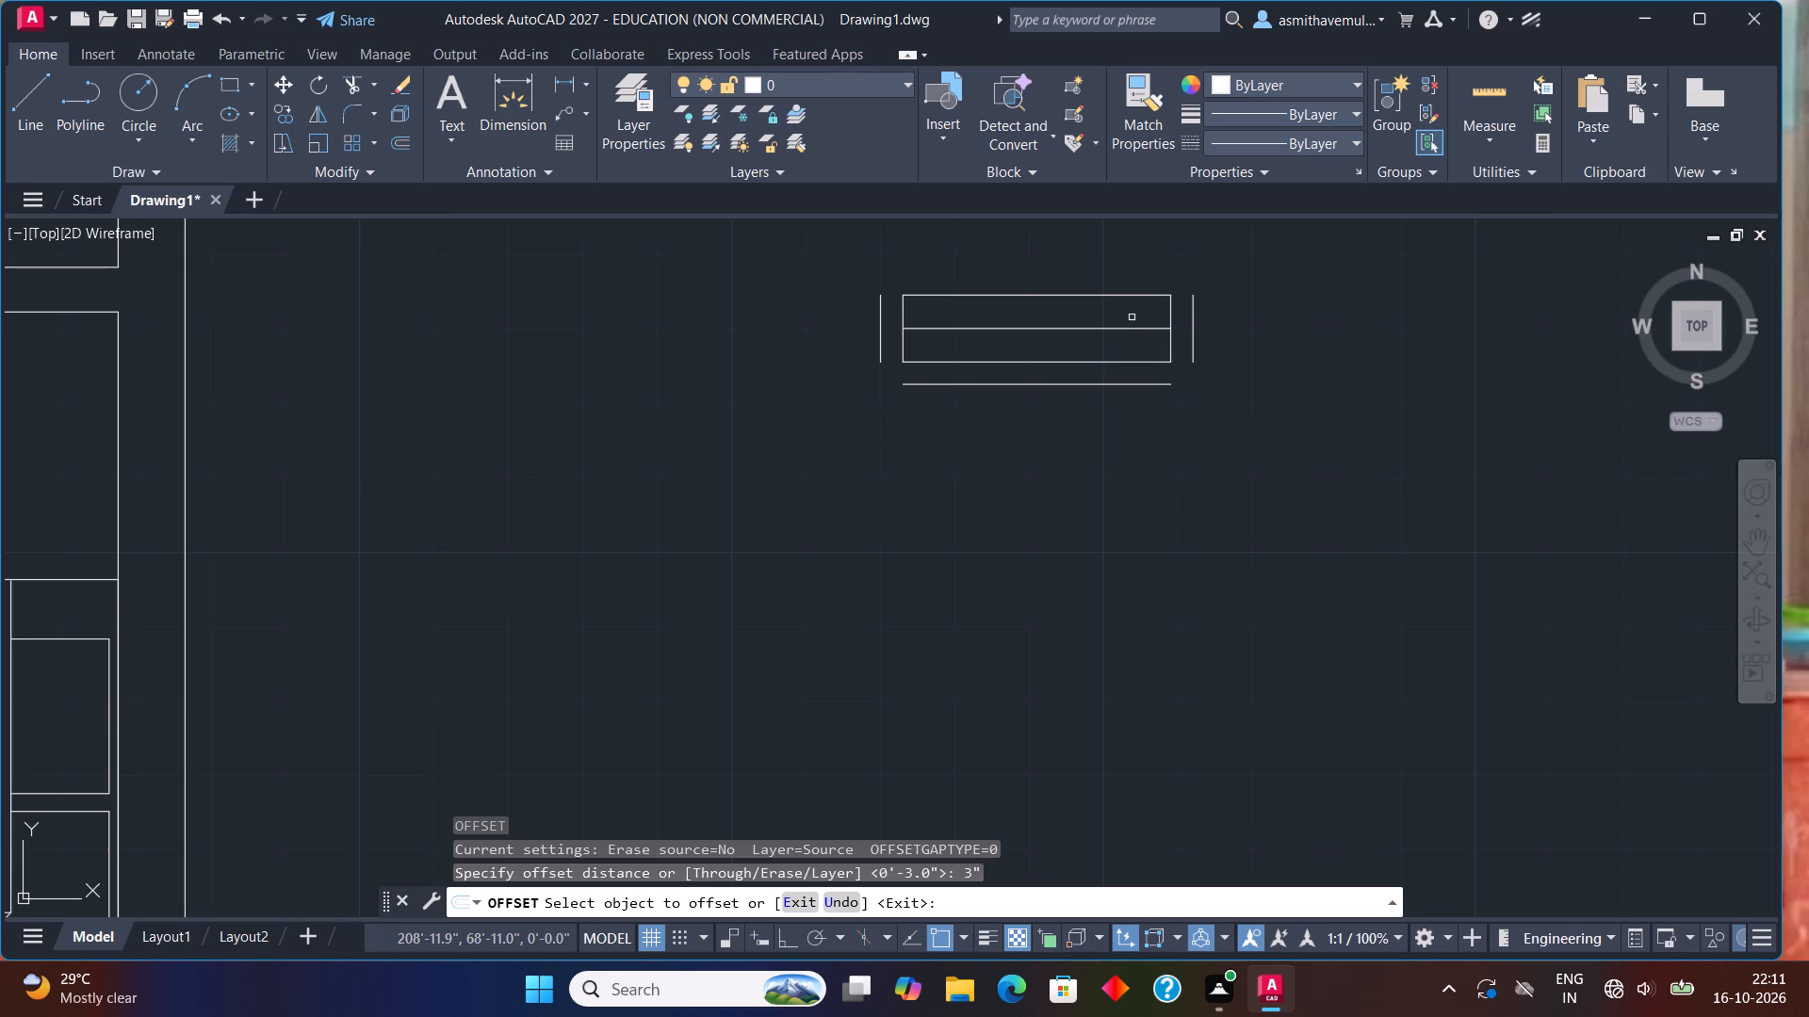
{"action": "left_click_drag", "start_coordinate": [1111, 328], "coordinate": [1108, 336]}
{"action": "left_click", "coordinate": [1099, 390]}
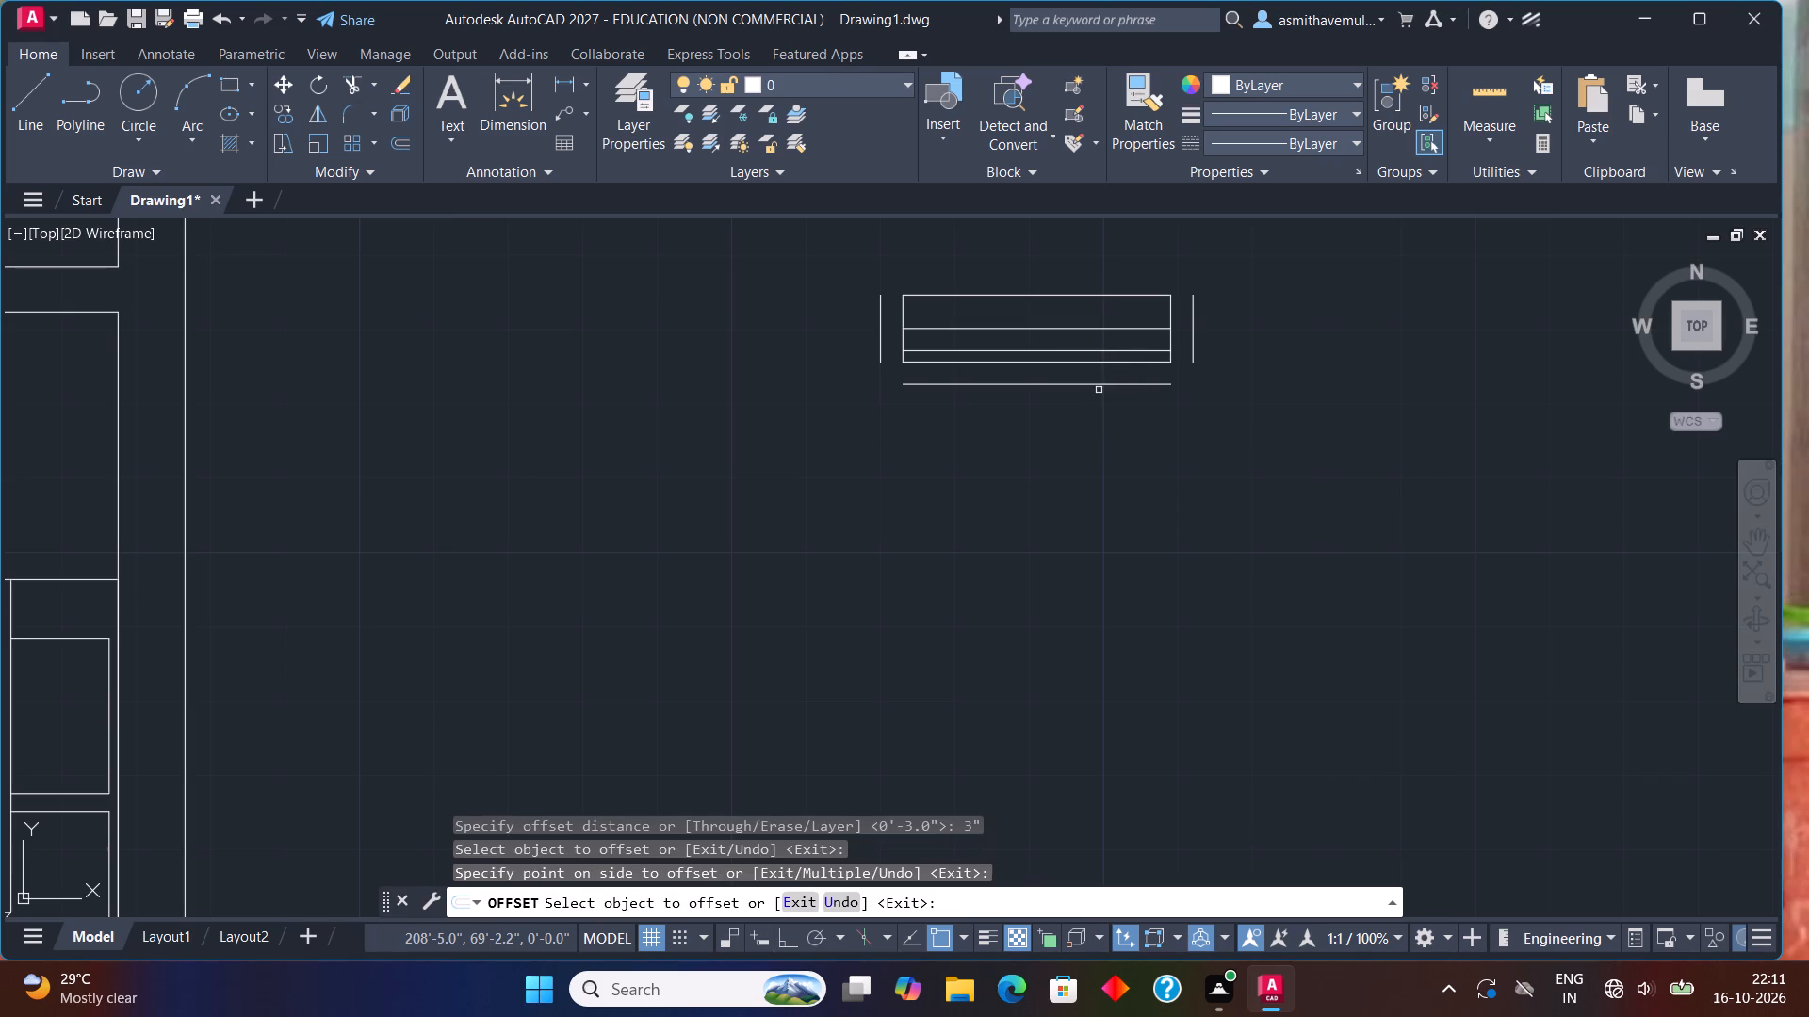
{"action": "key", "text": "Escape"}
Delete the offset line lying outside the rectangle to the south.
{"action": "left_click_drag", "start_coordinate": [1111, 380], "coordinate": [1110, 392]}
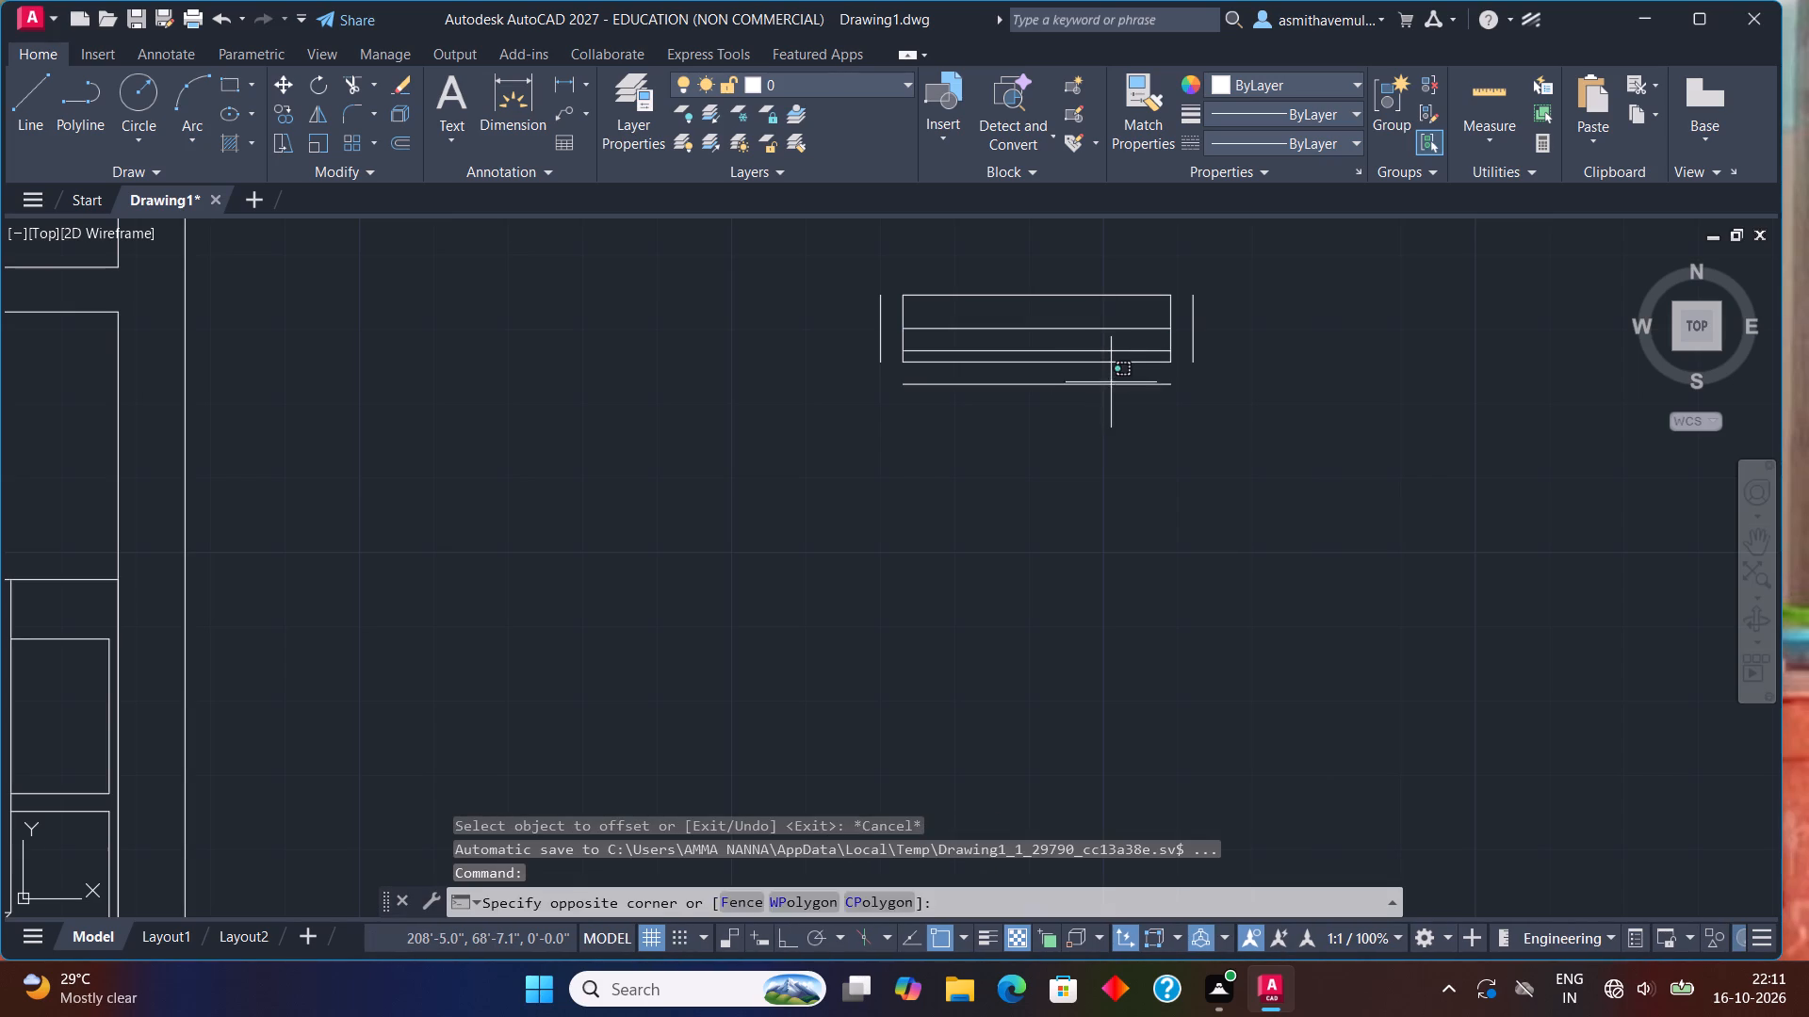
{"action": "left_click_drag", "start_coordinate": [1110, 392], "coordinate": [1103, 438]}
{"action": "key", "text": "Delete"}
Copy the whole rectangle symbol with its end lines to two spots farther east and southeast, using its southeast end as base point.
{"action": "scroll", "coordinate": [1105, 425], "scroll_direction": "down", "scroll_amount": 1}
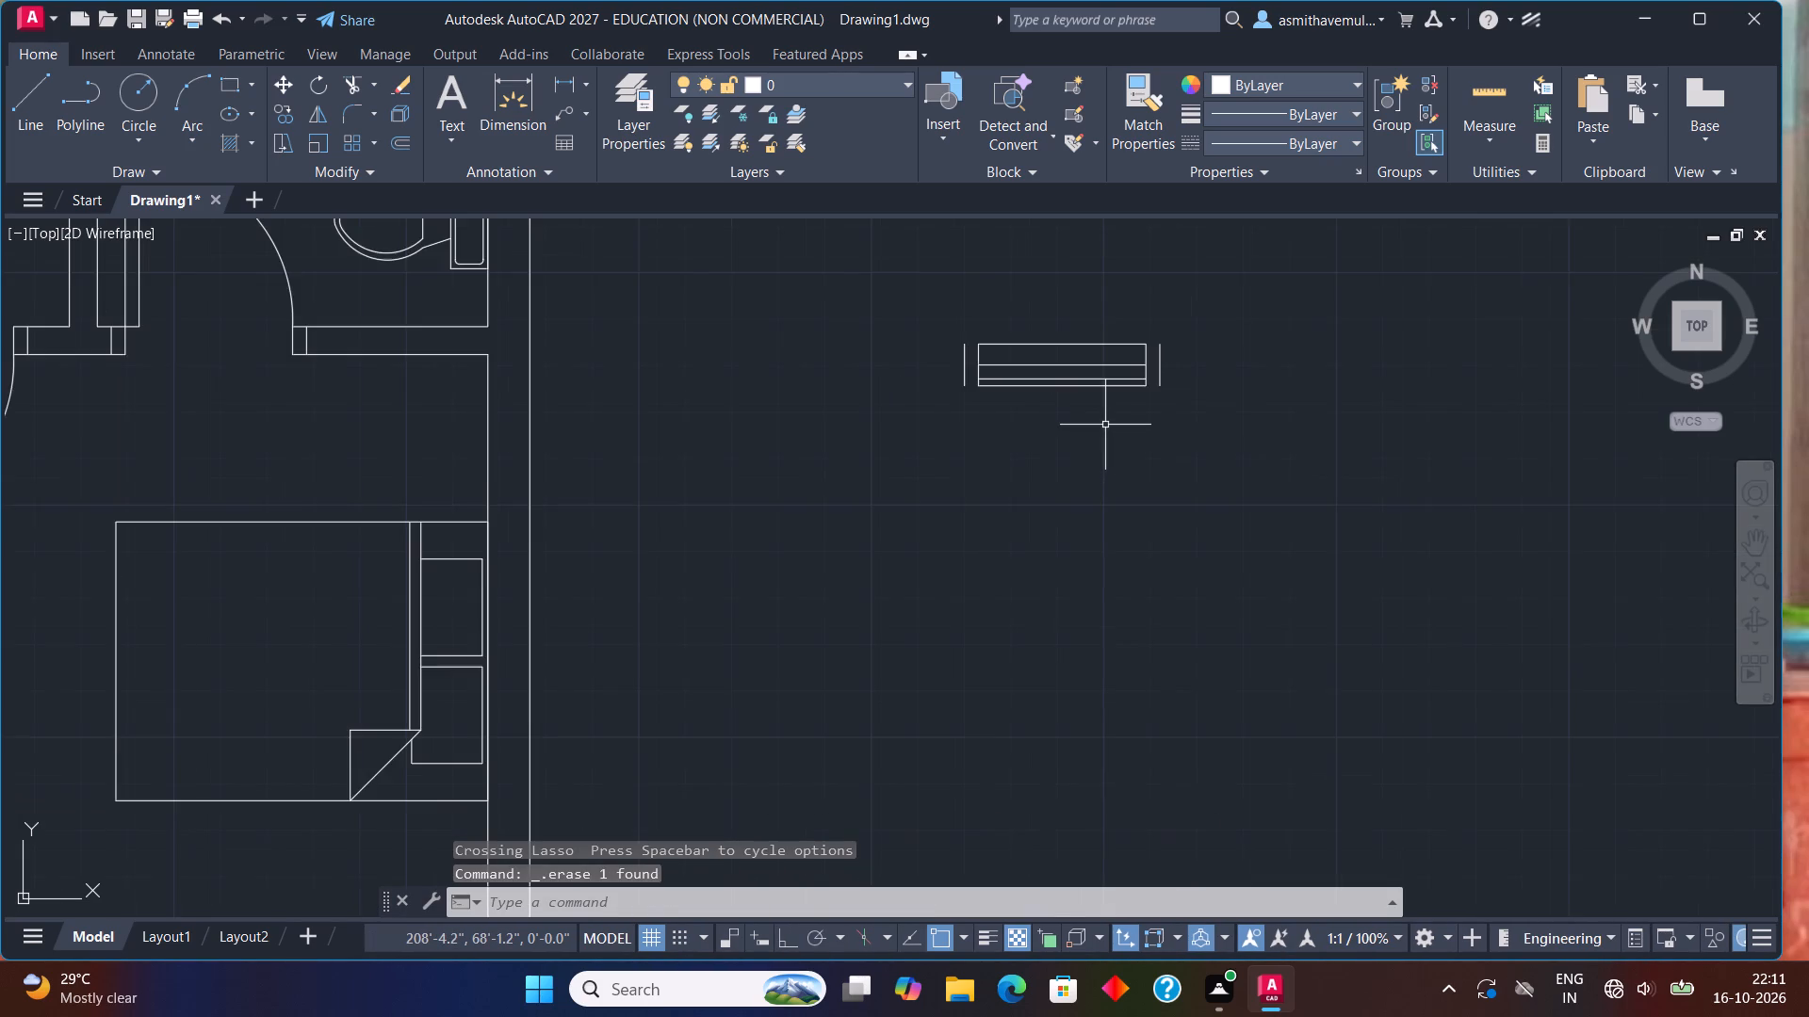
{"action": "scroll", "coordinate": [1105, 425], "scroll_direction": "down", "scroll_amount": 1}
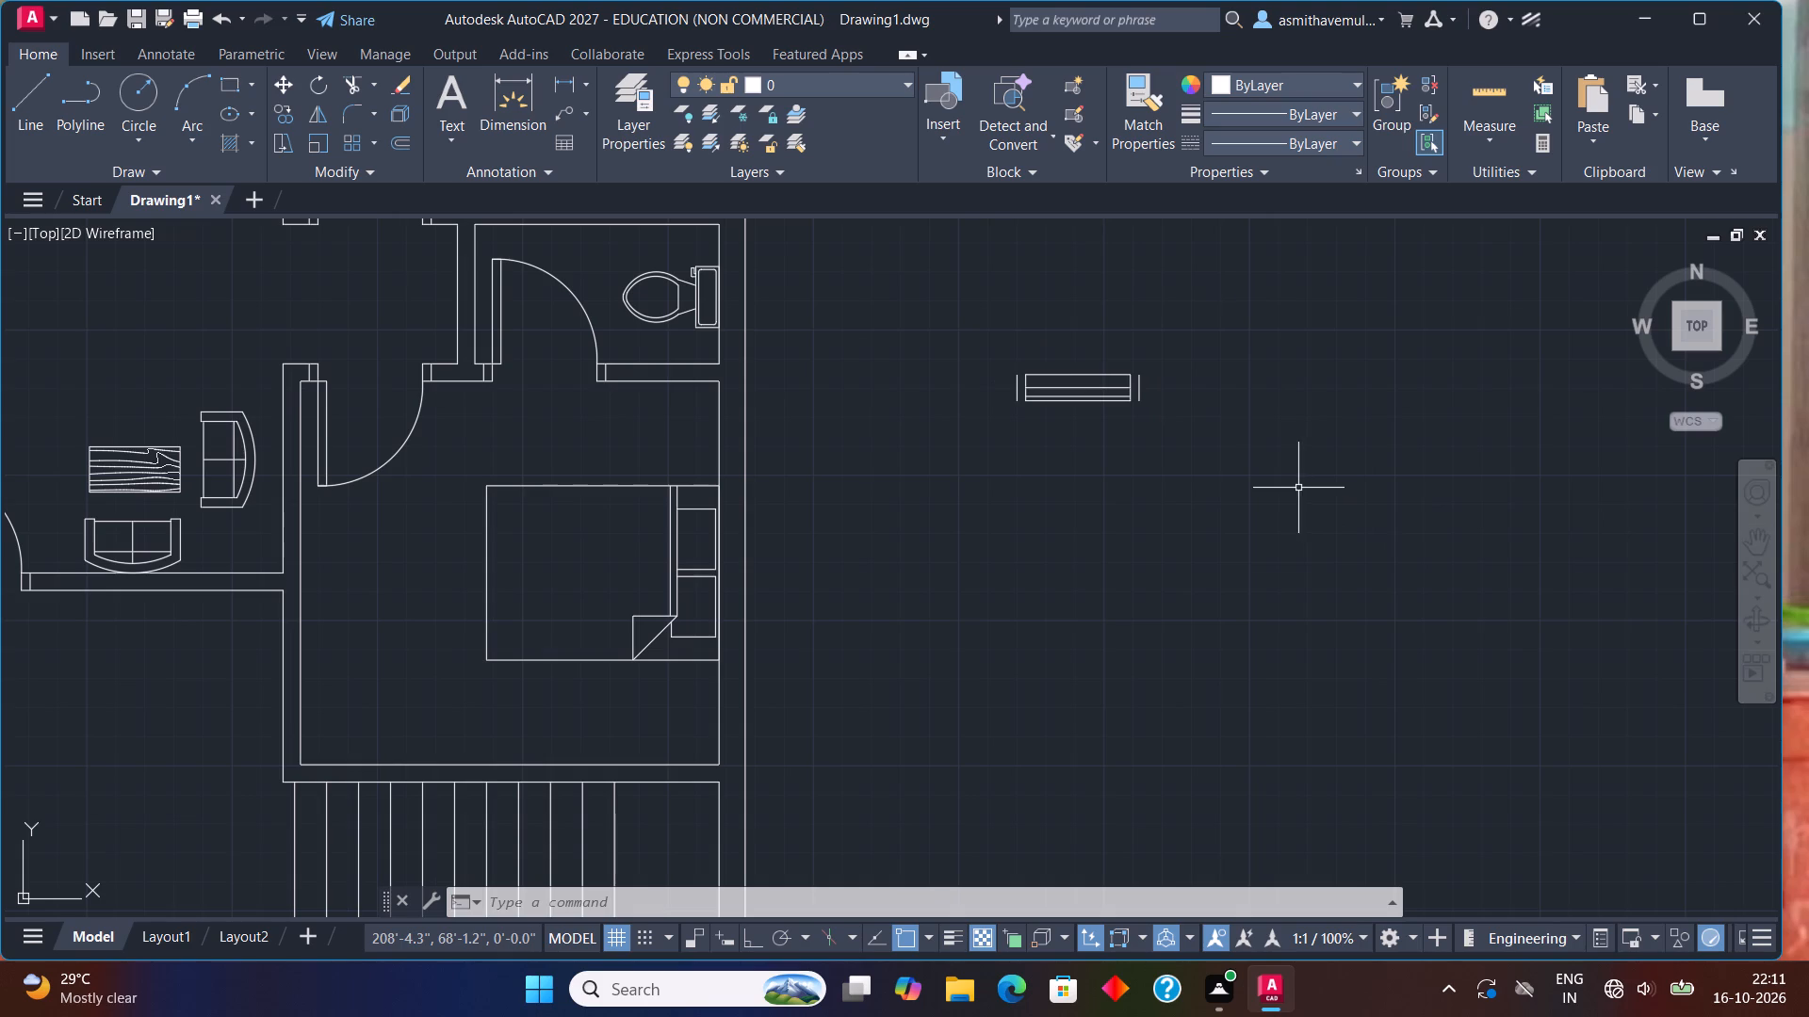
{"action": "left_click_drag", "start_coordinate": [1177, 381], "coordinate": [1102, 511]}
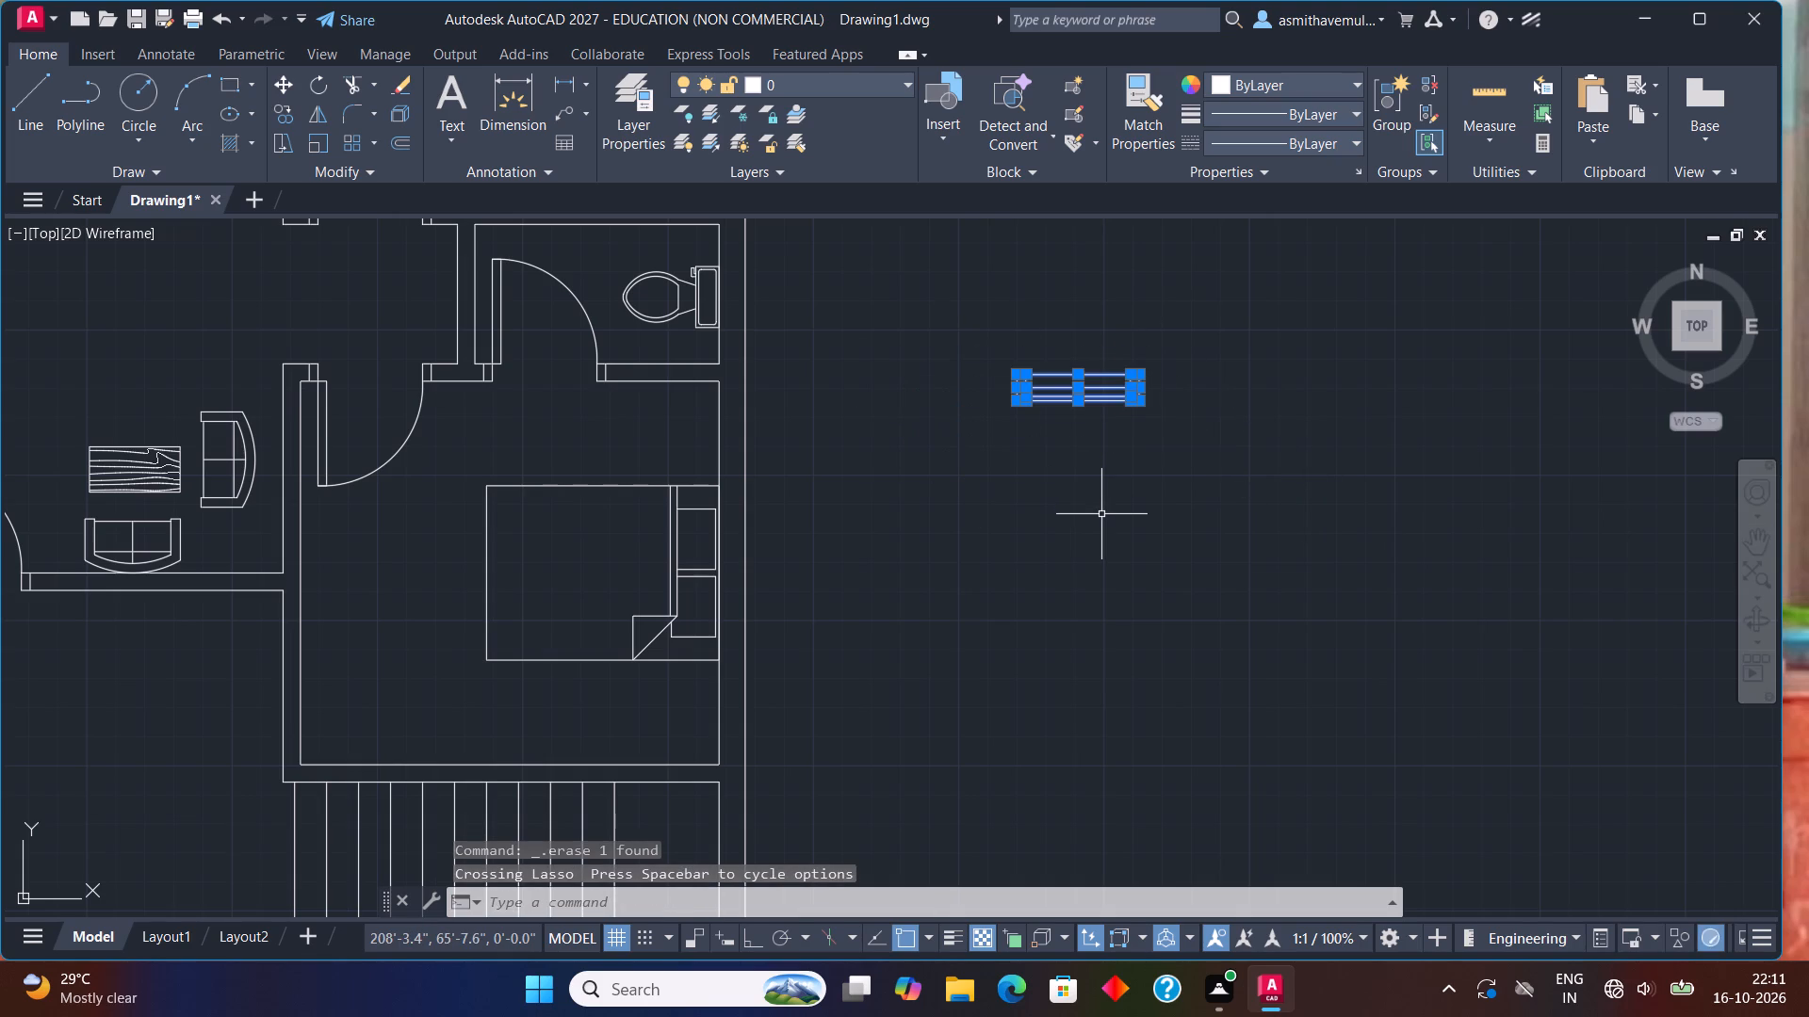
{"action": "type", "text": "COPY"}
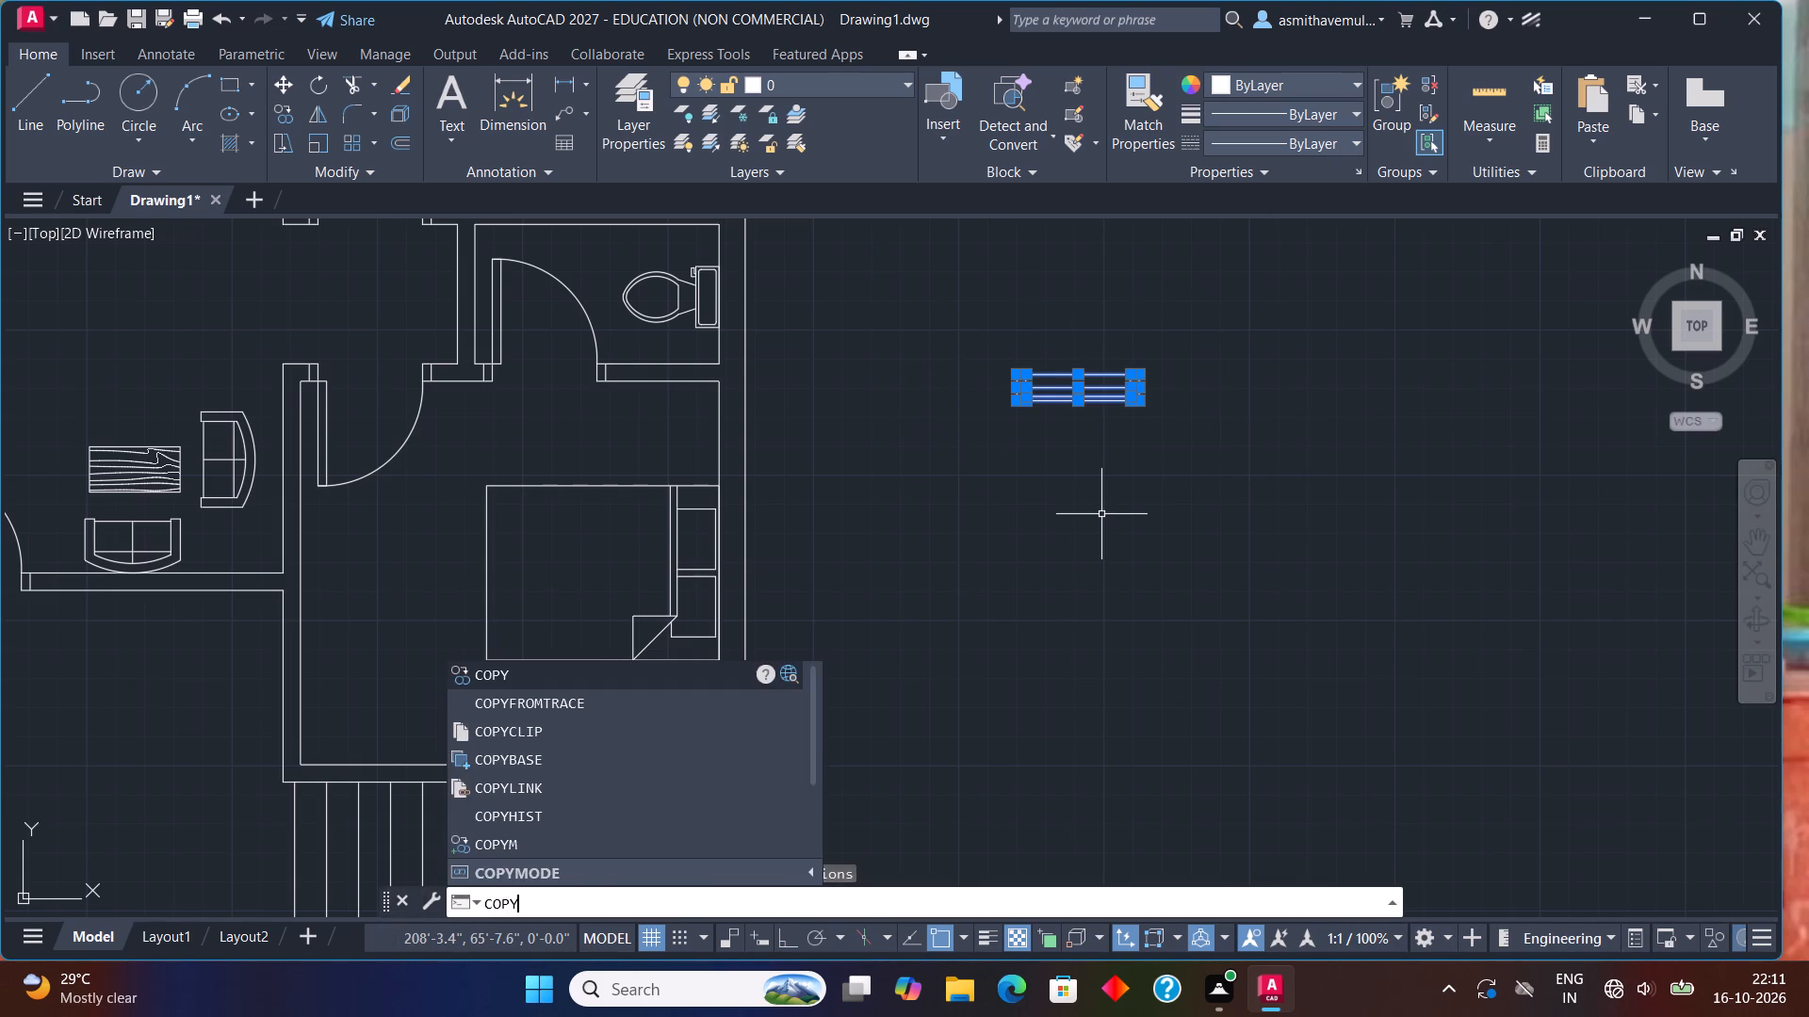
{"action": "key", "text": "Return"}
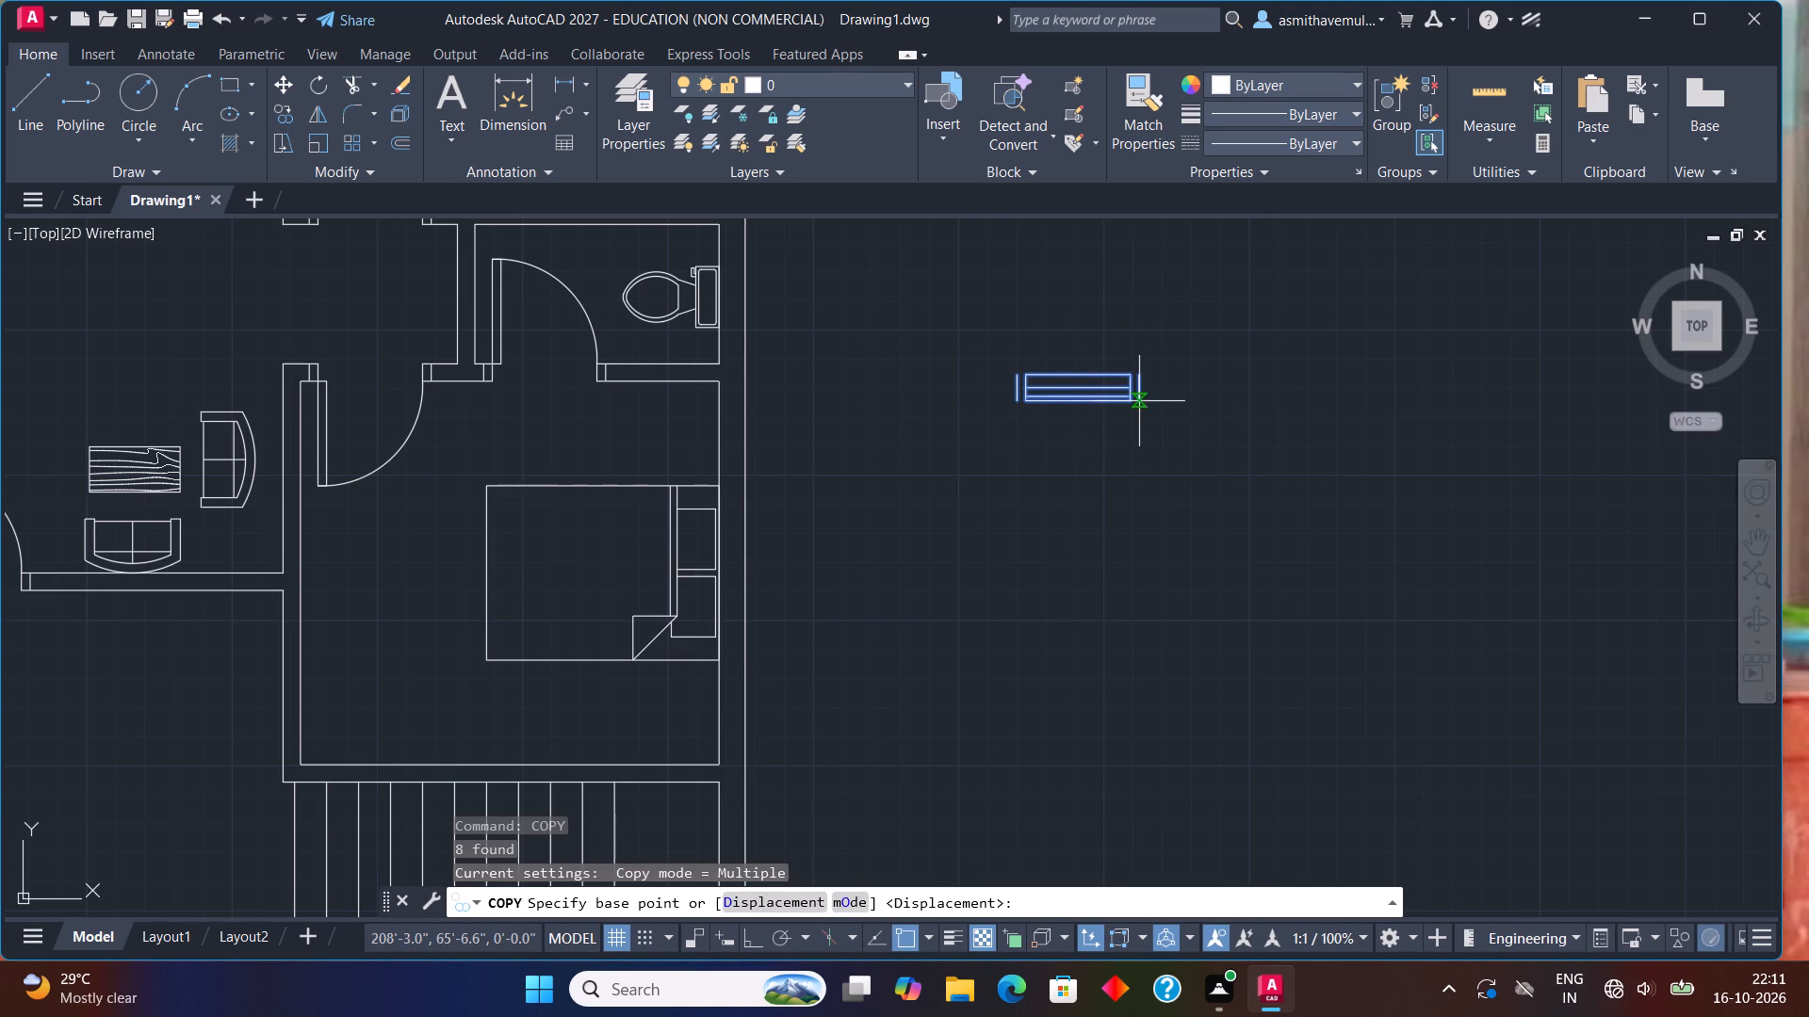
{"action": "left_click", "coordinate": [1140, 400]}
{"action": "left_click", "coordinate": [1432, 456]}
{"action": "left_click", "coordinate": [1394, 605]}
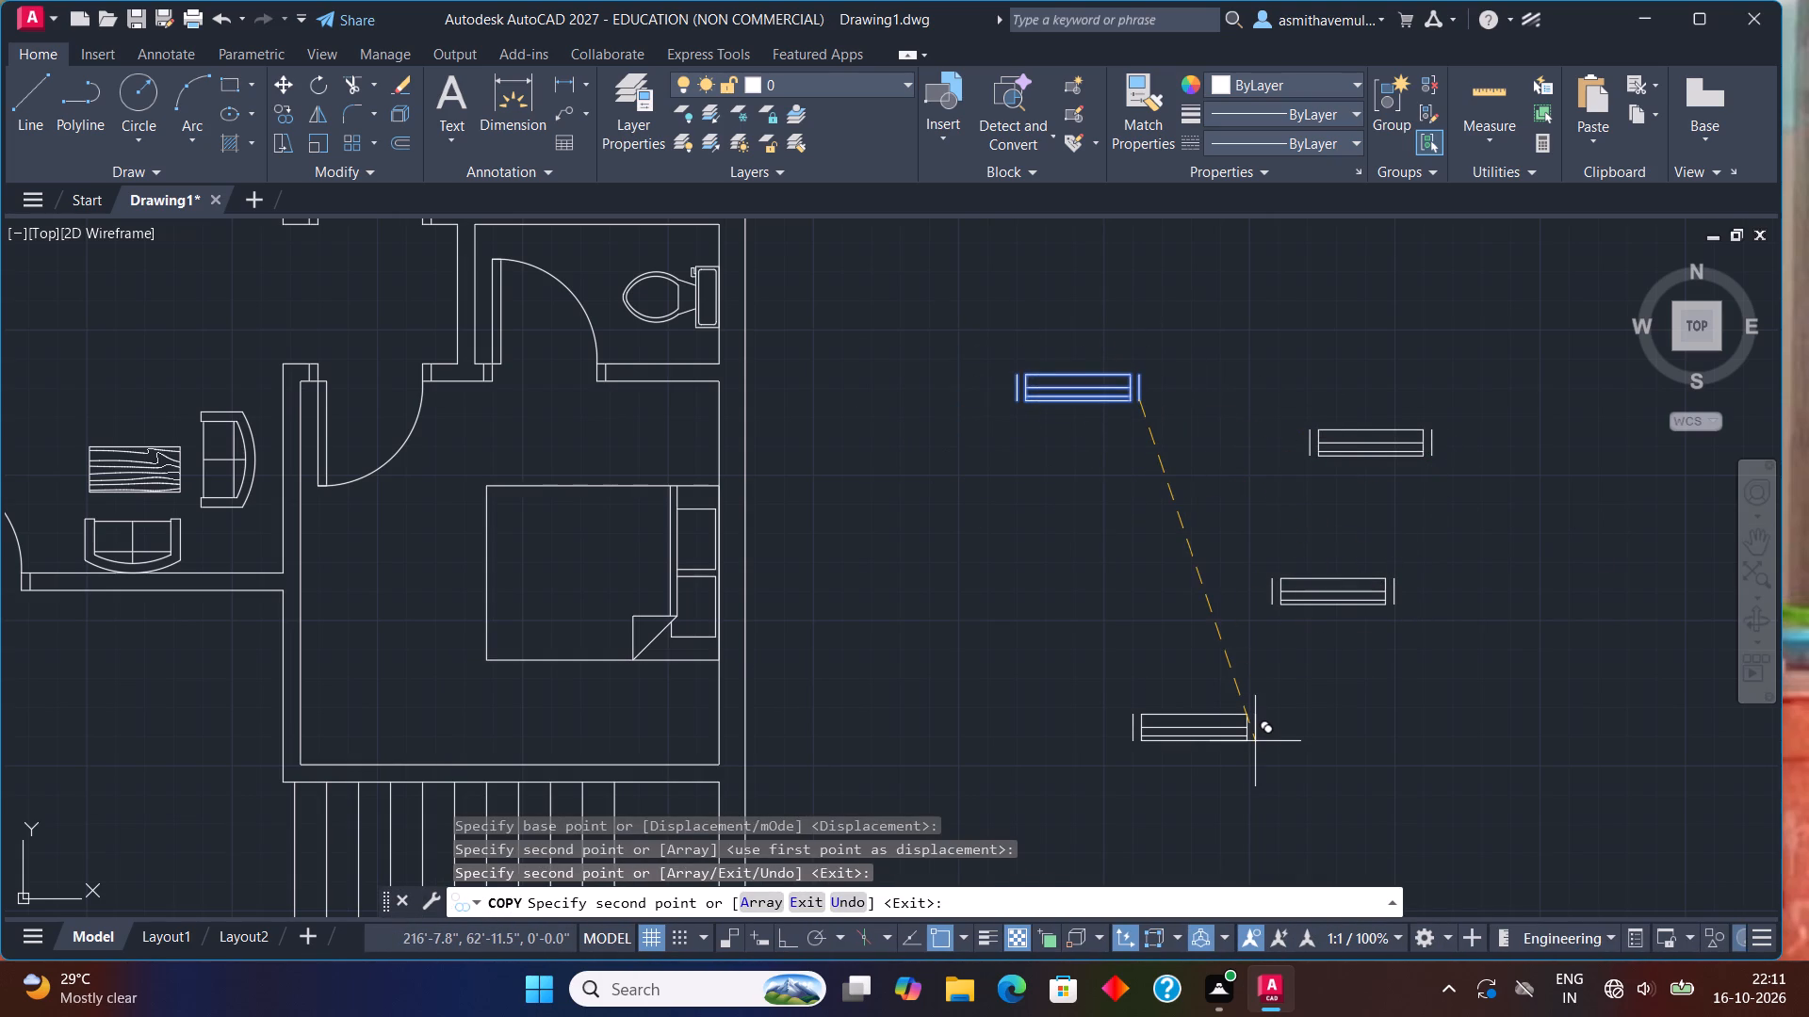
{"action": "key", "text": "Escape"}
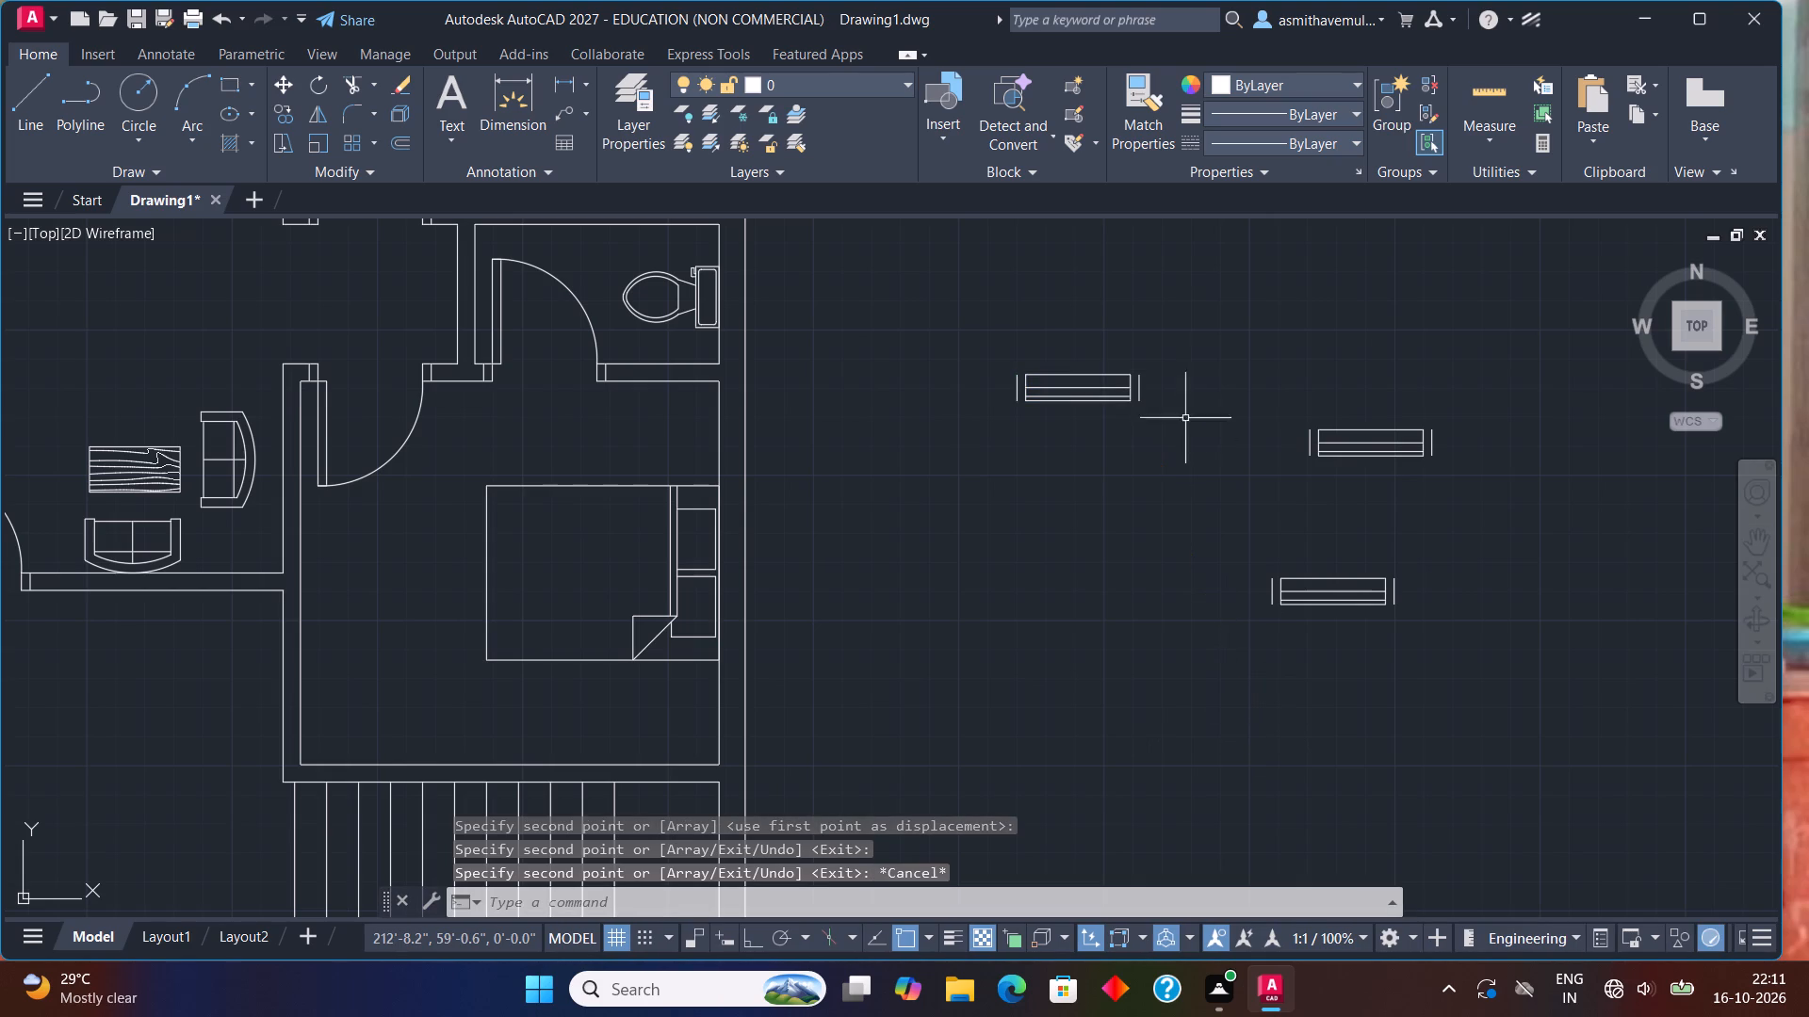
Rotate the westernmost rectangle symbol with its end lines to 270° about its southwest end, using Ortho.
{"action": "left_click_drag", "start_coordinate": [1165, 314], "coordinate": [1218, 412]}
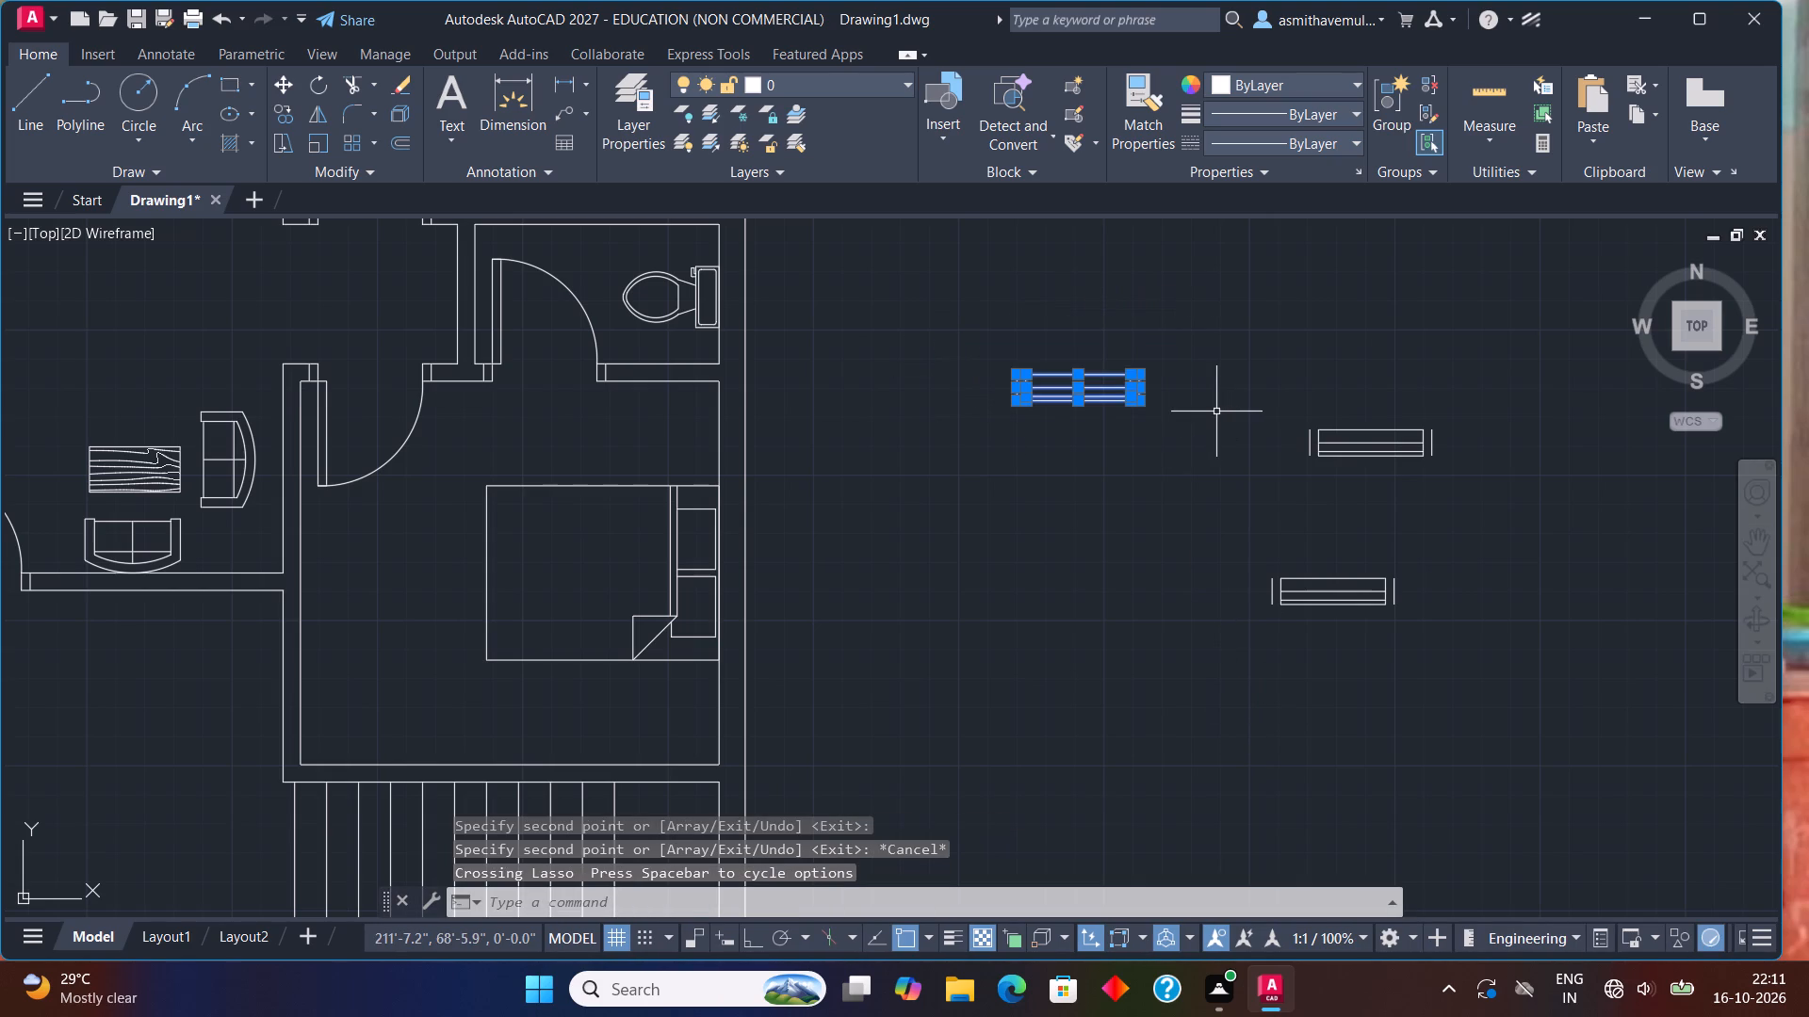
{"action": "type", "text": "RO"}
{"action": "key", "text": "Return"}
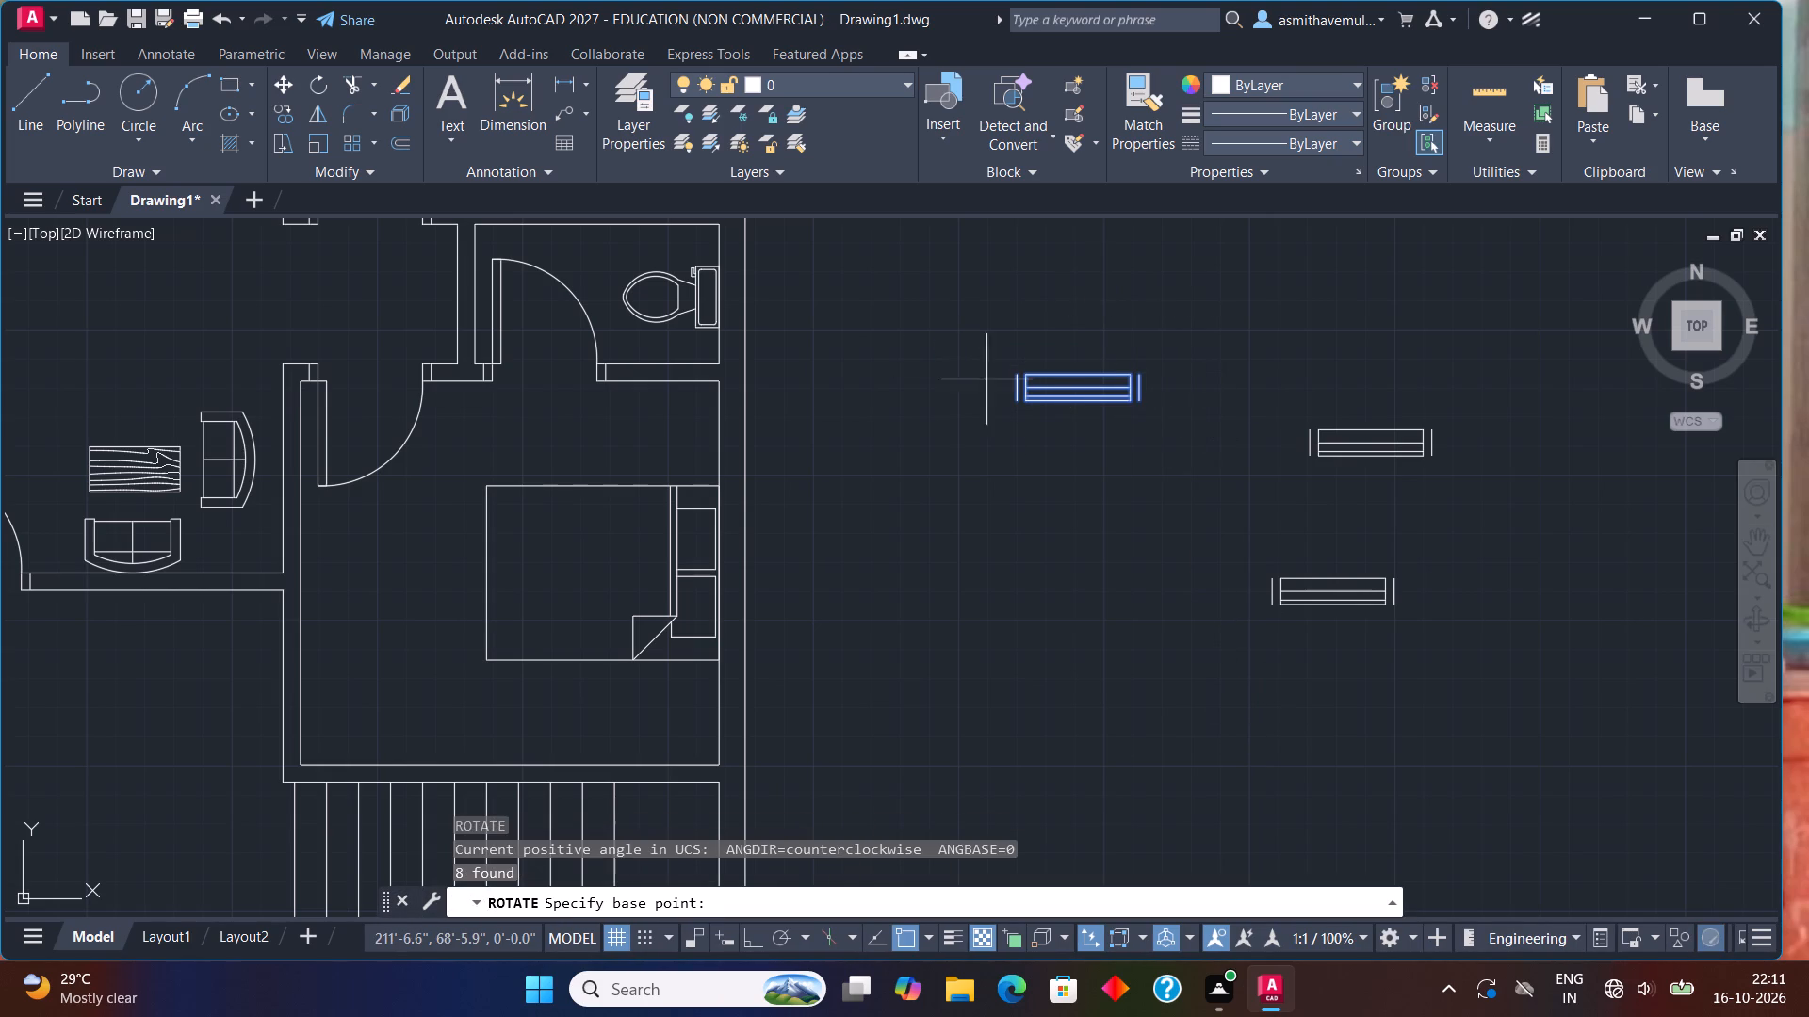
{"action": "left_click", "coordinate": [1016, 401]}
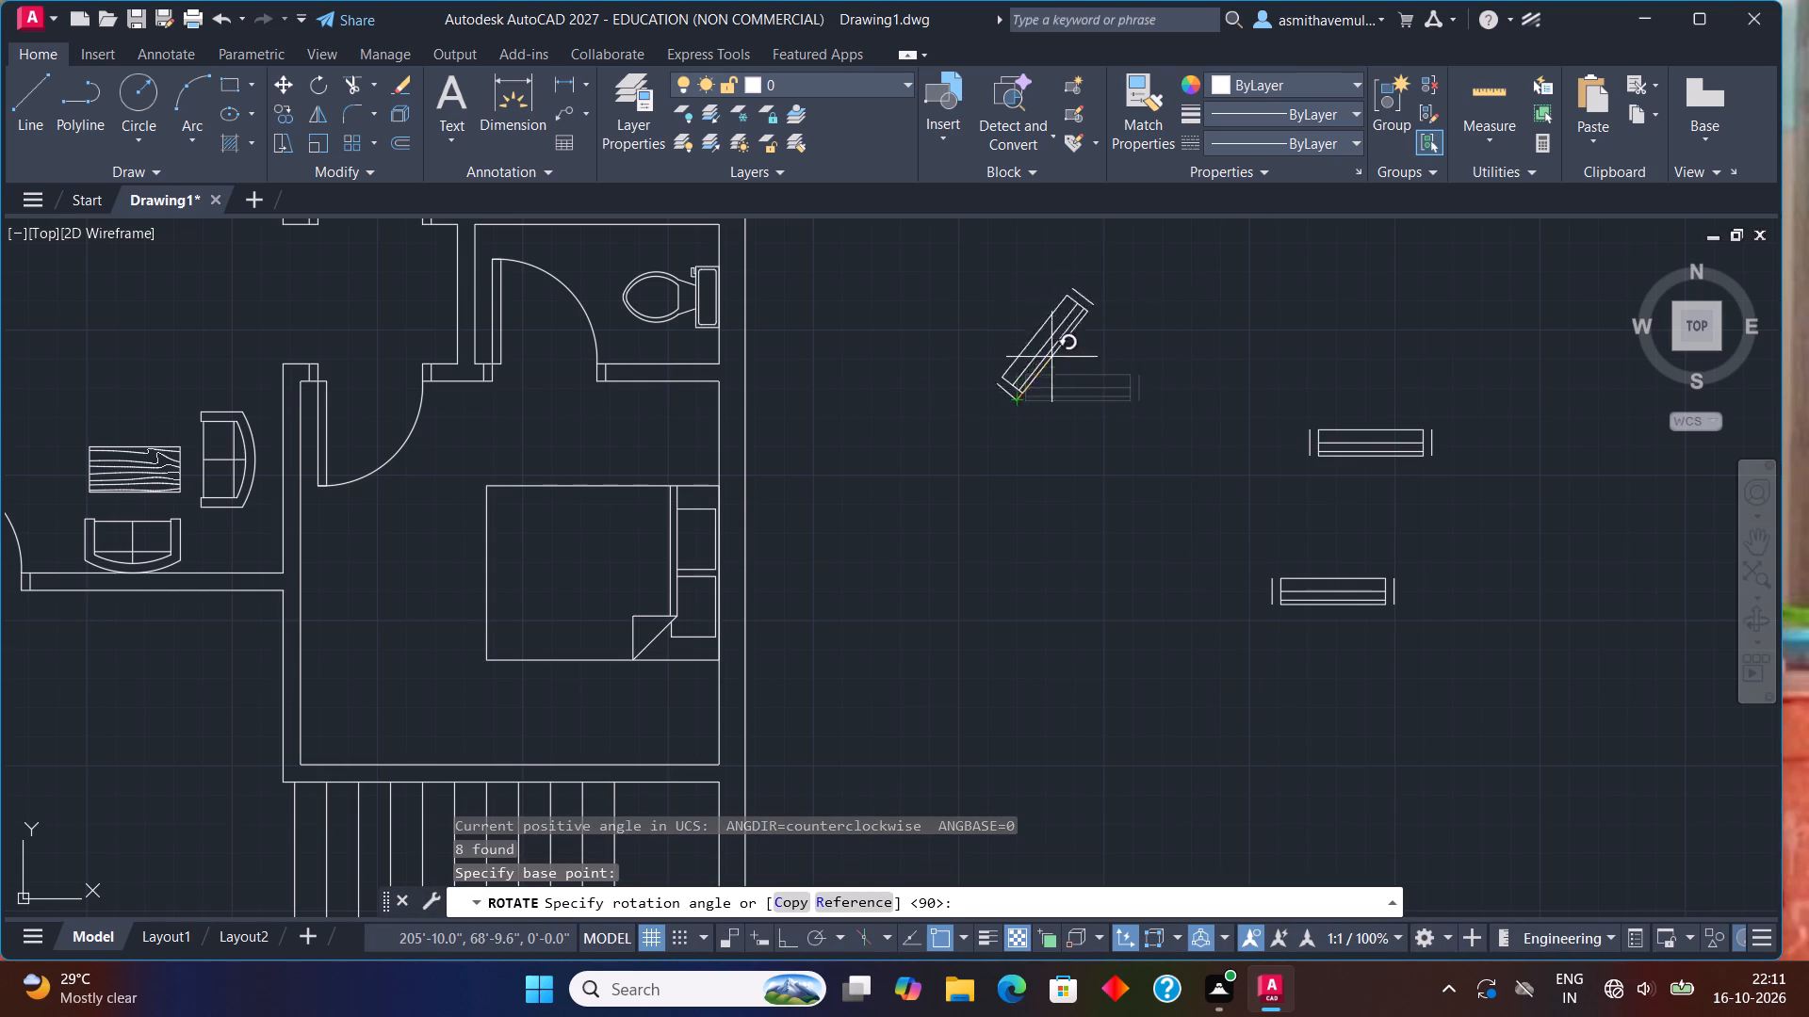
{"action": "key", "text": "F8"}
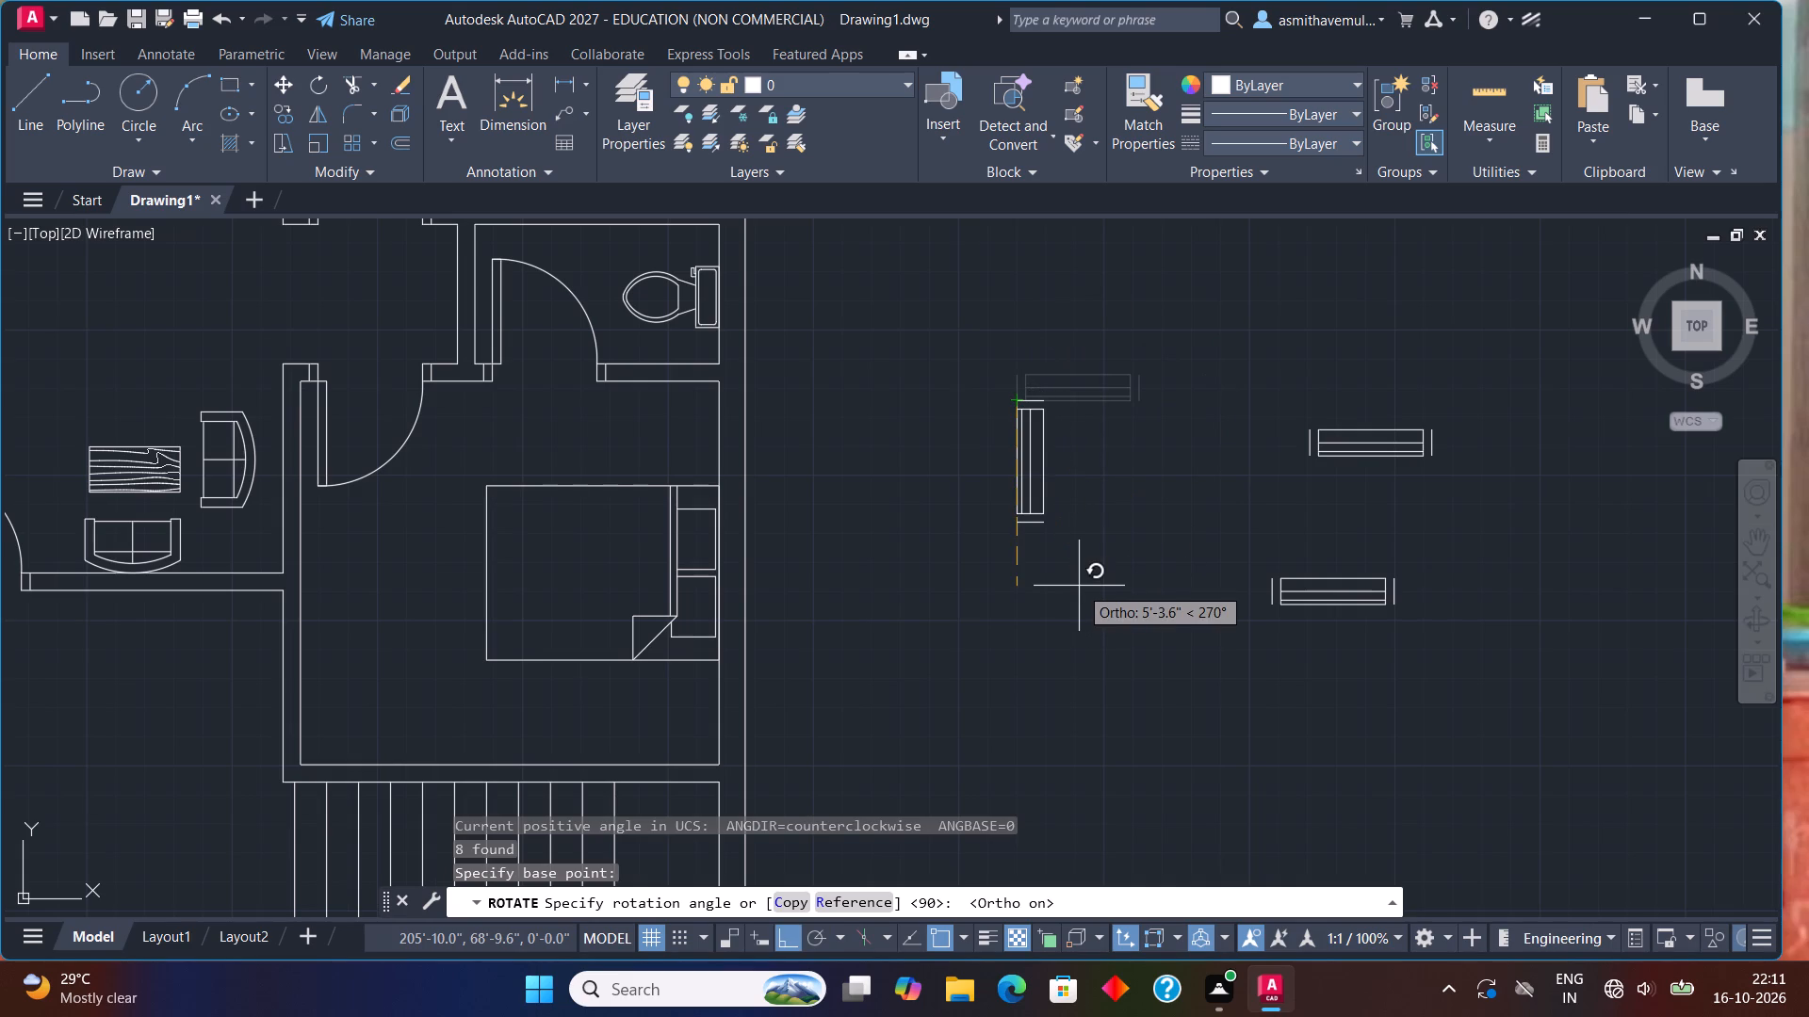
{"action": "left_click", "coordinate": [1079, 586]}
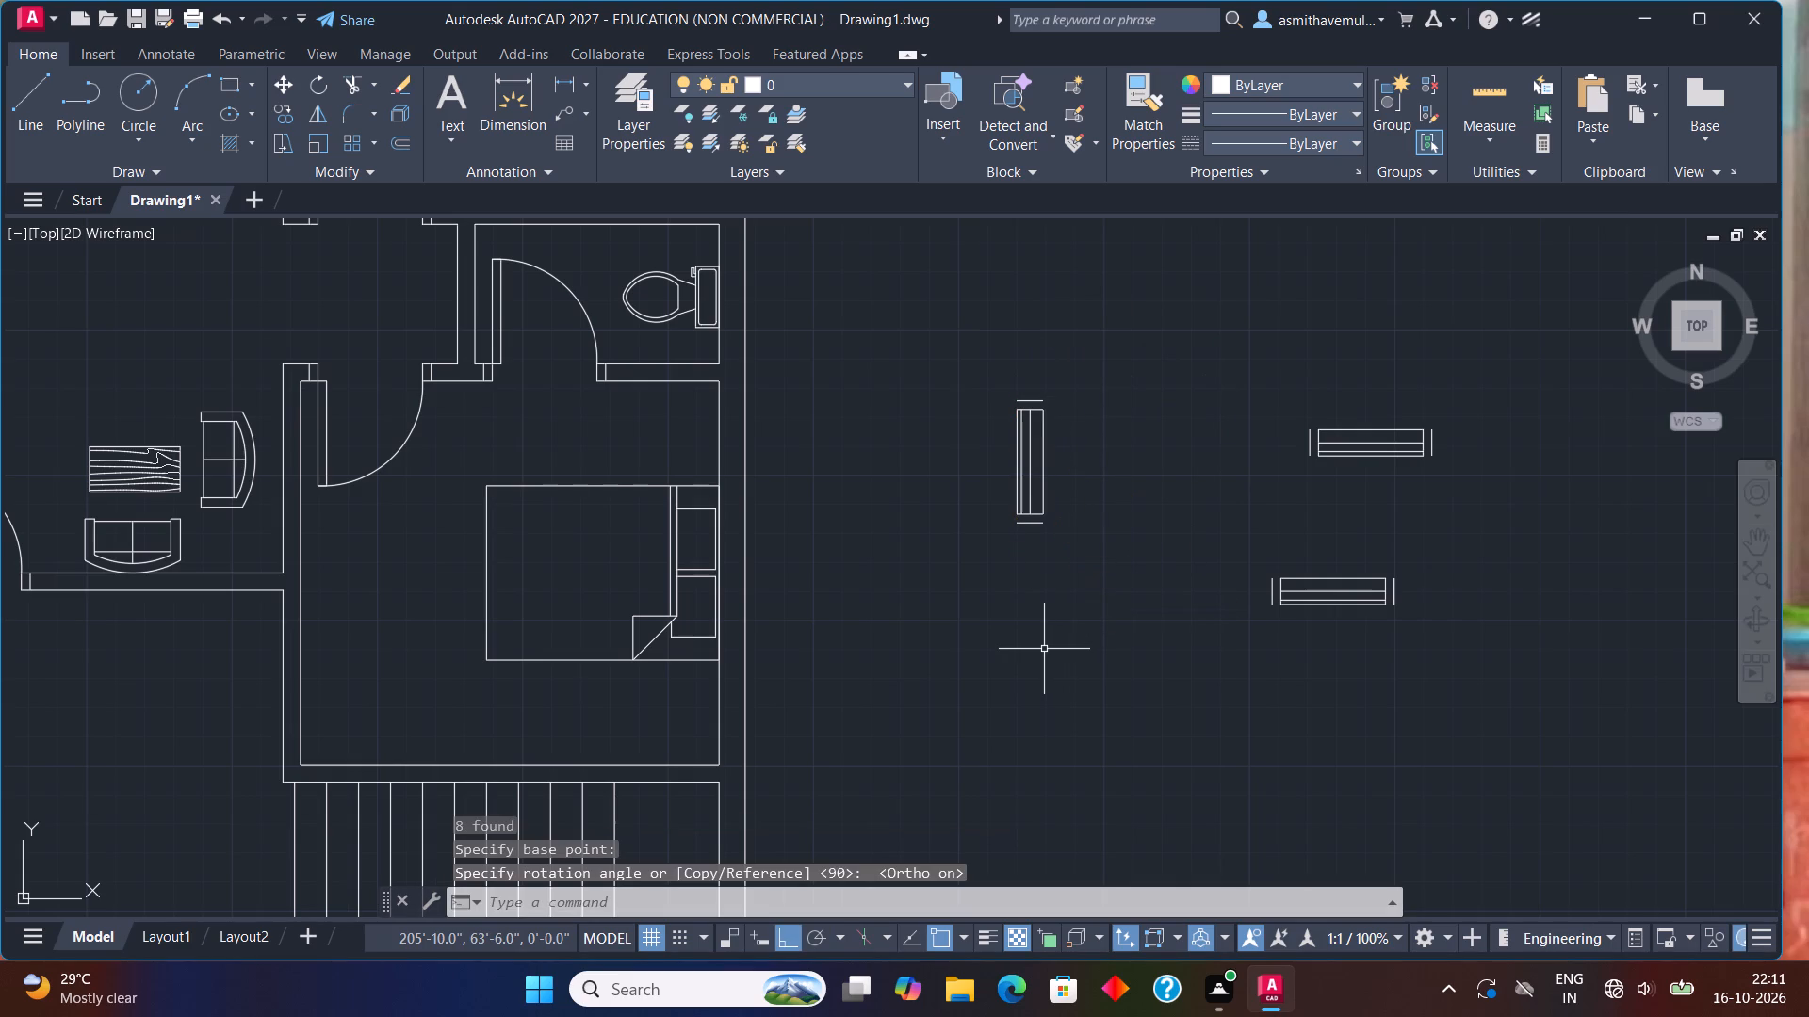
{"action": "key", "text": "F8"}
Copy the vertical symbol from its northwest end into the east wall beside the northern bedroom's bed.
{"action": "type", "text": "COPY"}
{"action": "key", "text": "Return"}
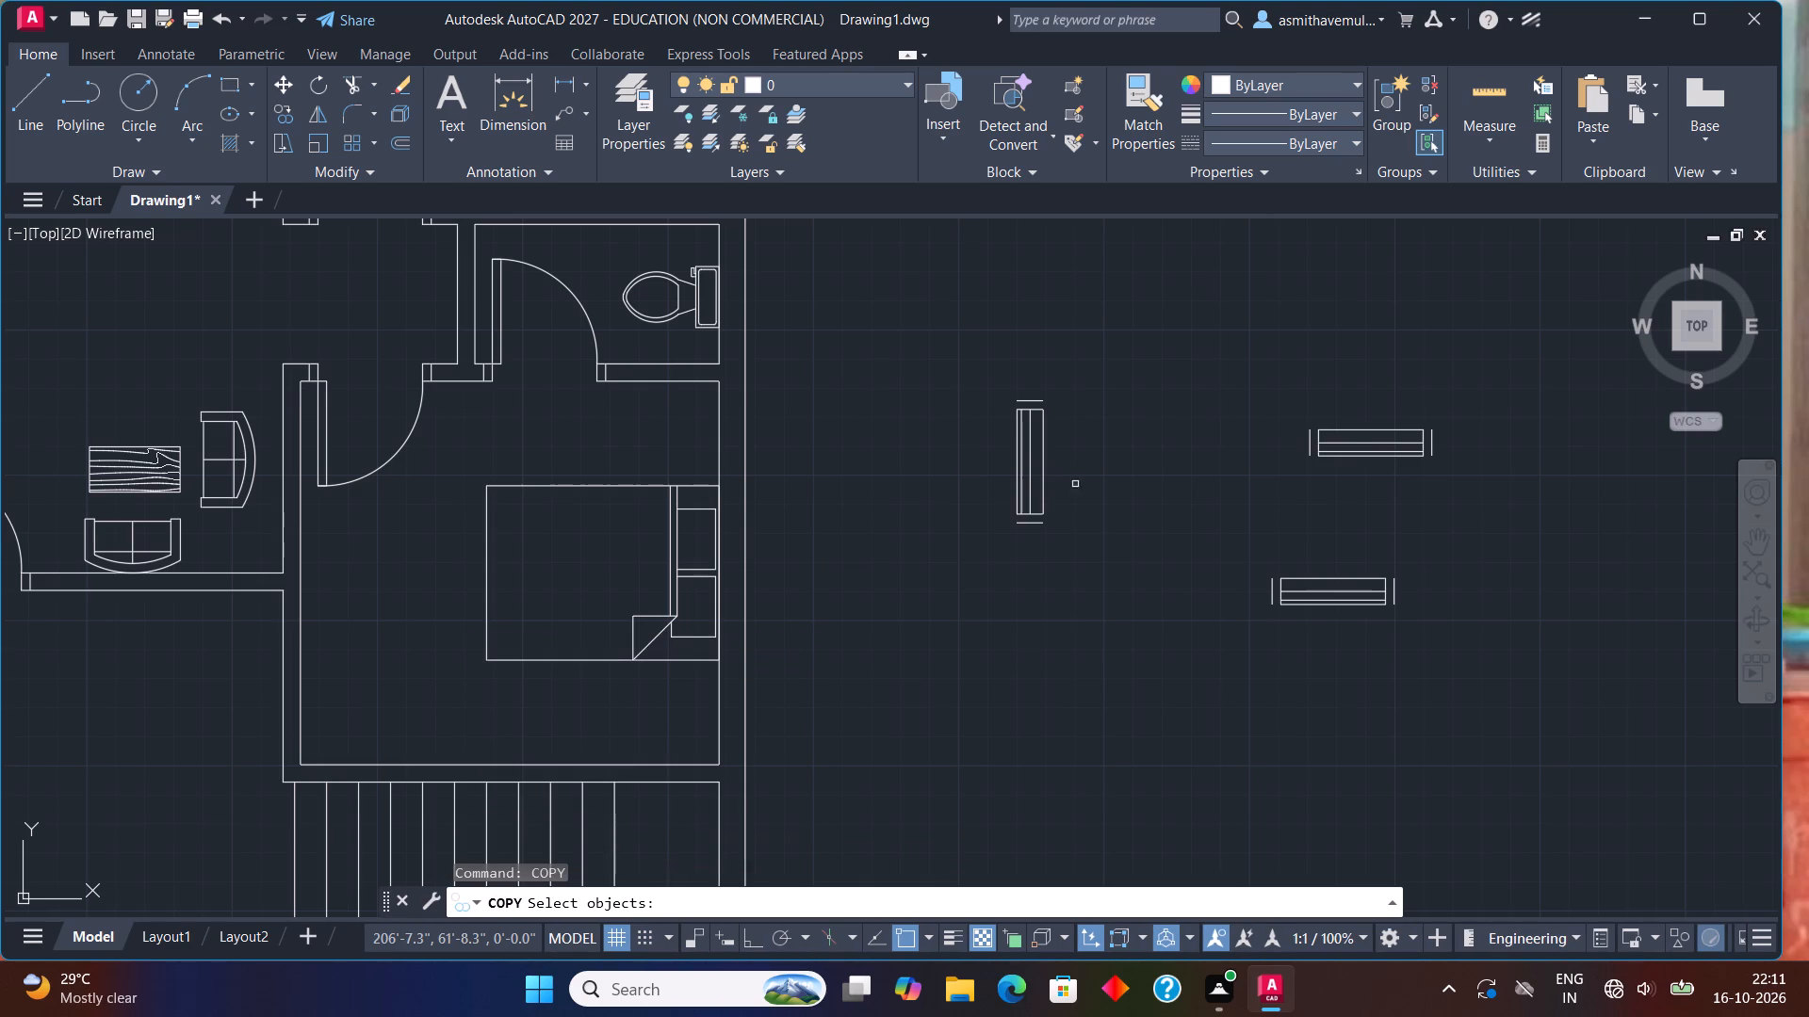
{"action": "left_click_drag", "start_coordinate": [1050, 370], "coordinate": [1081, 522]}
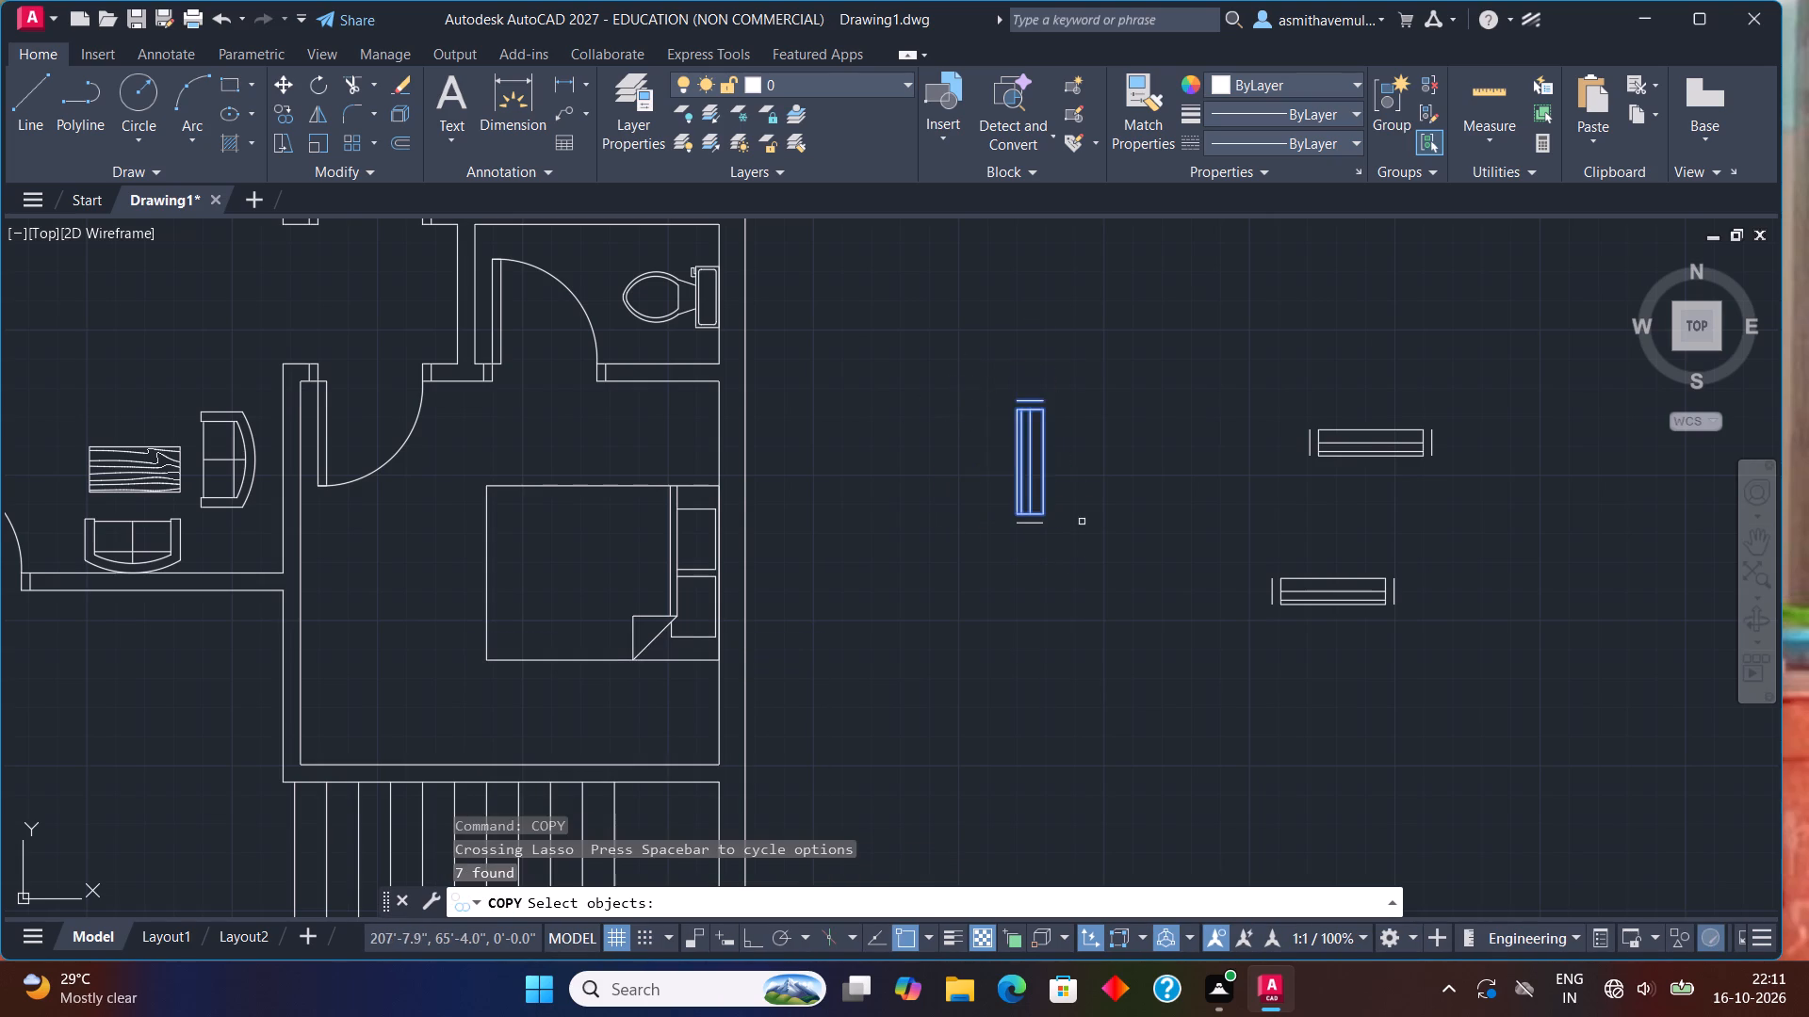
{"action": "left_click", "coordinate": [1021, 527]}
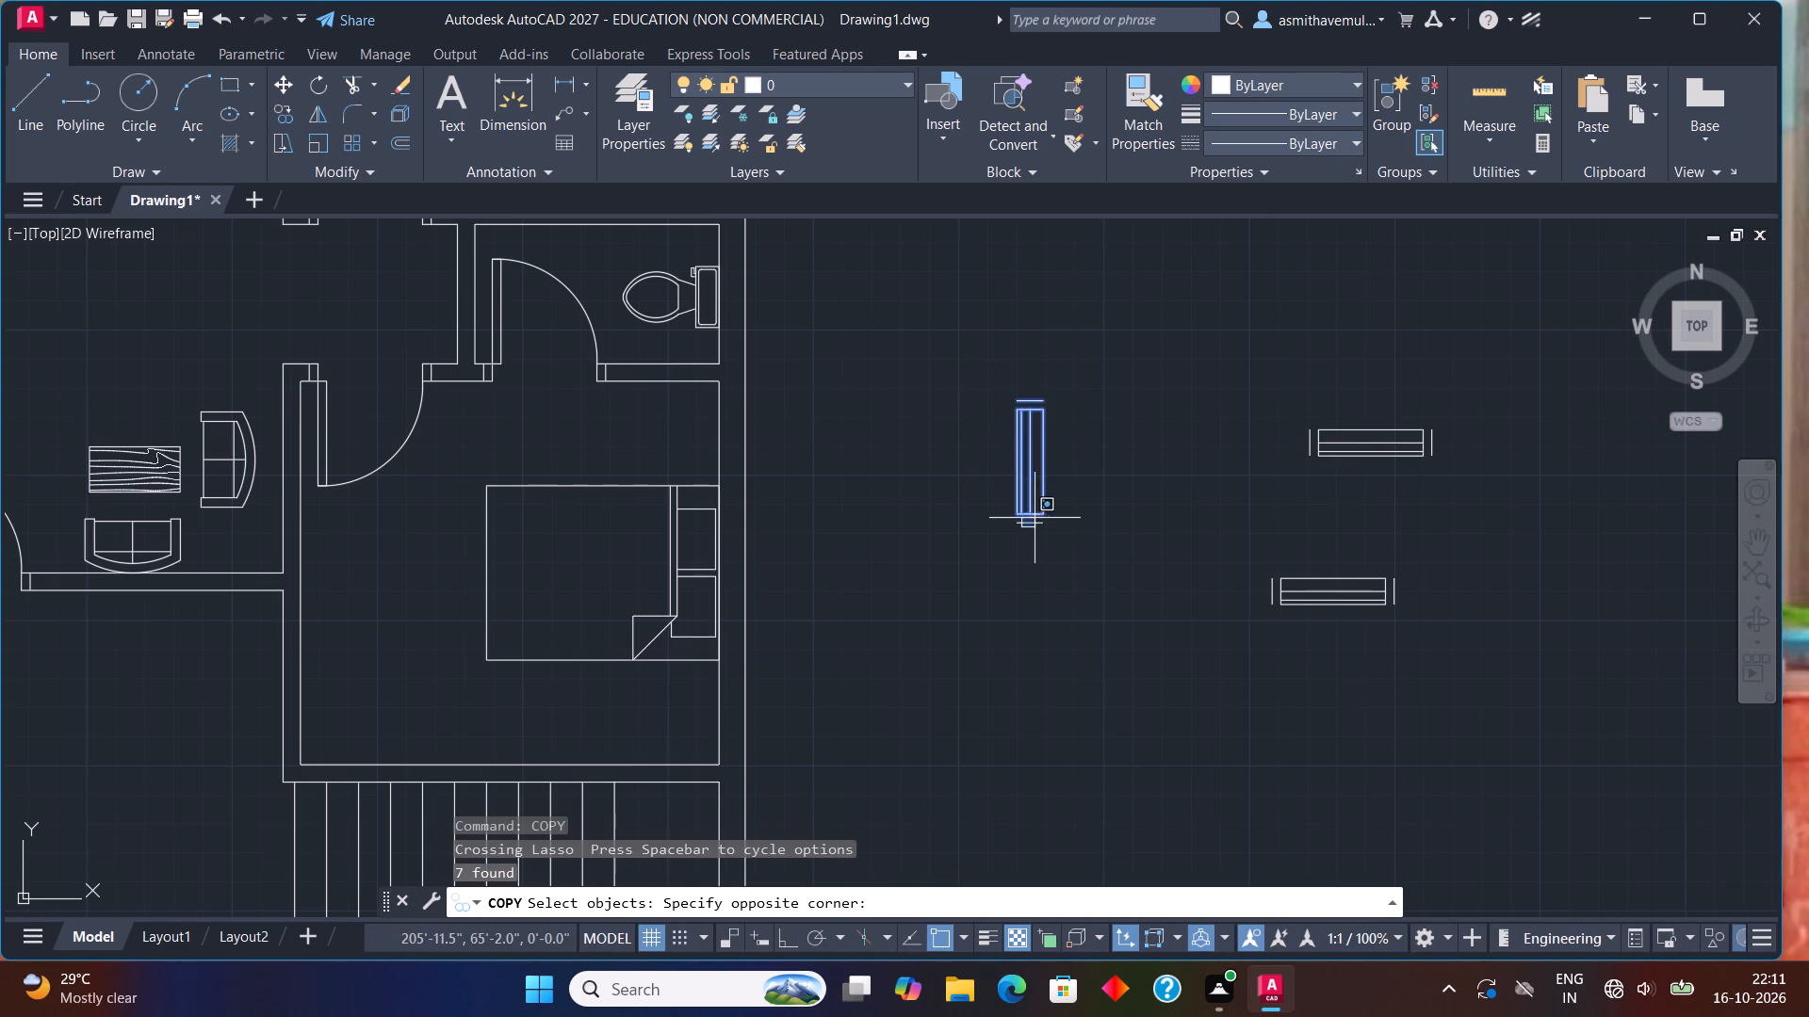
{"action": "left_click", "coordinate": [1044, 487]}
{"action": "left_click_drag", "start_coordinate": [1058, 373], "coordinate": [1177, 571]}
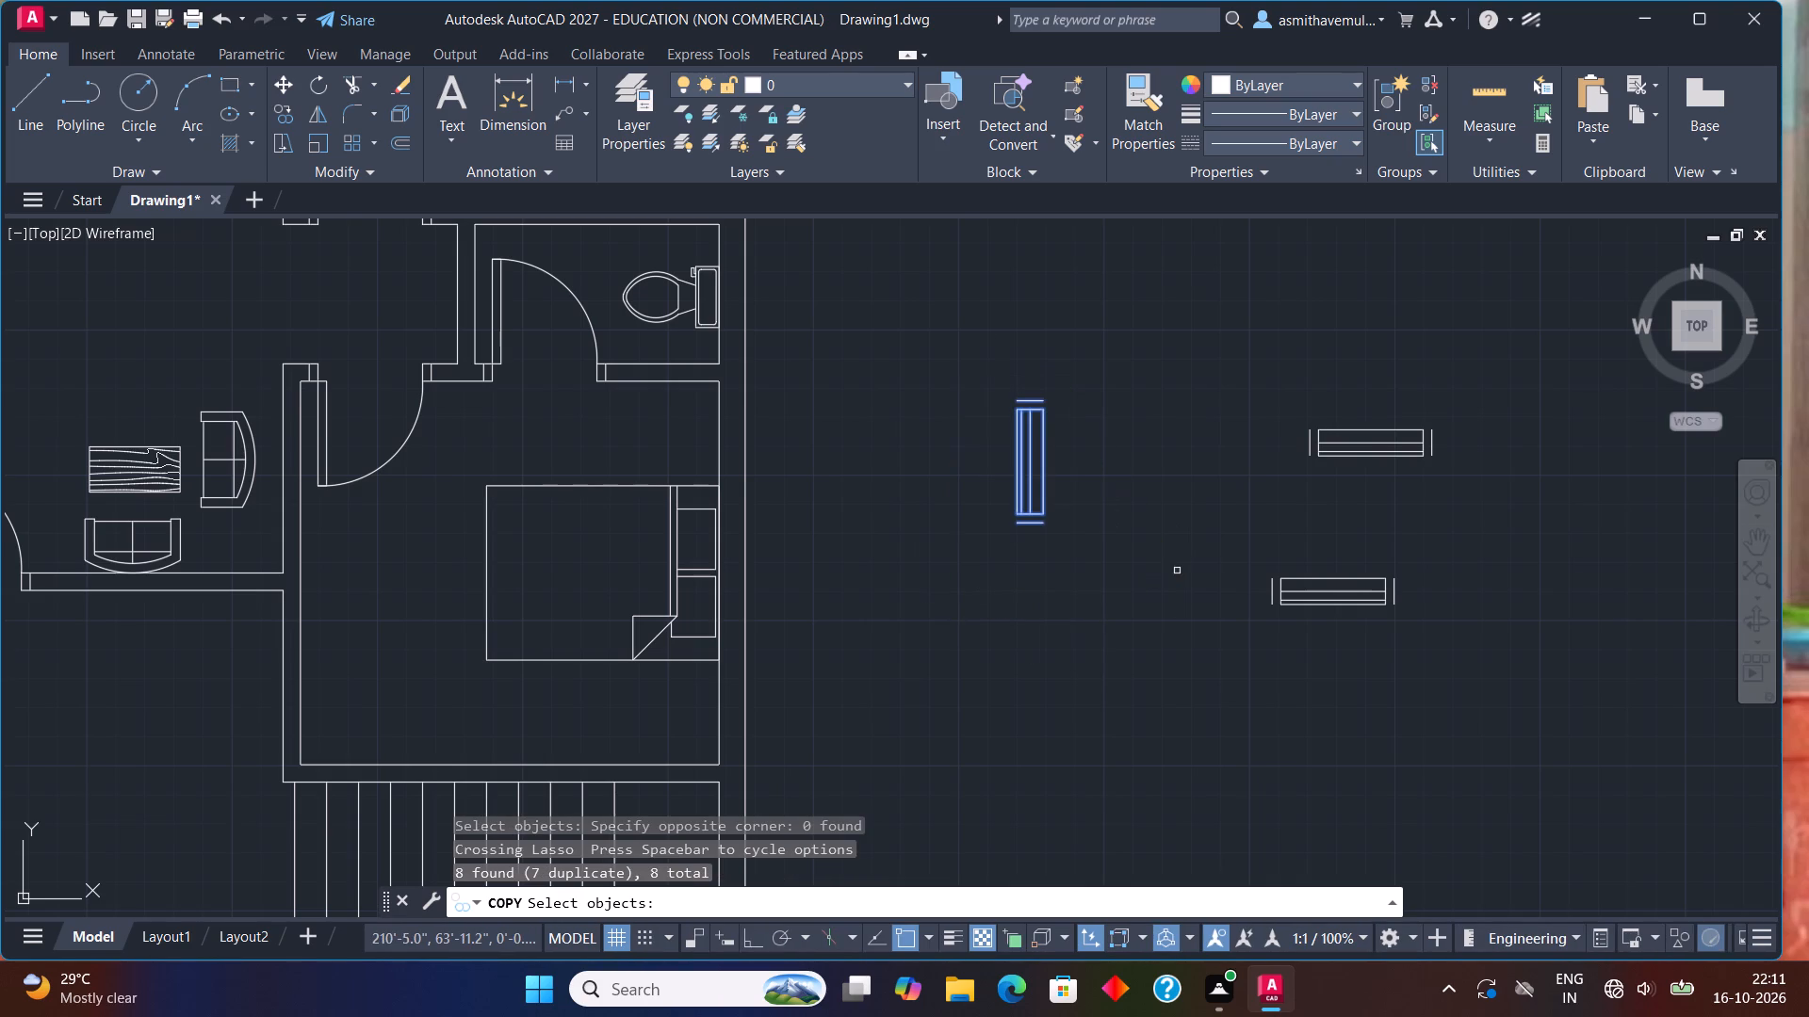
{"action": "key", "text": "Return"}
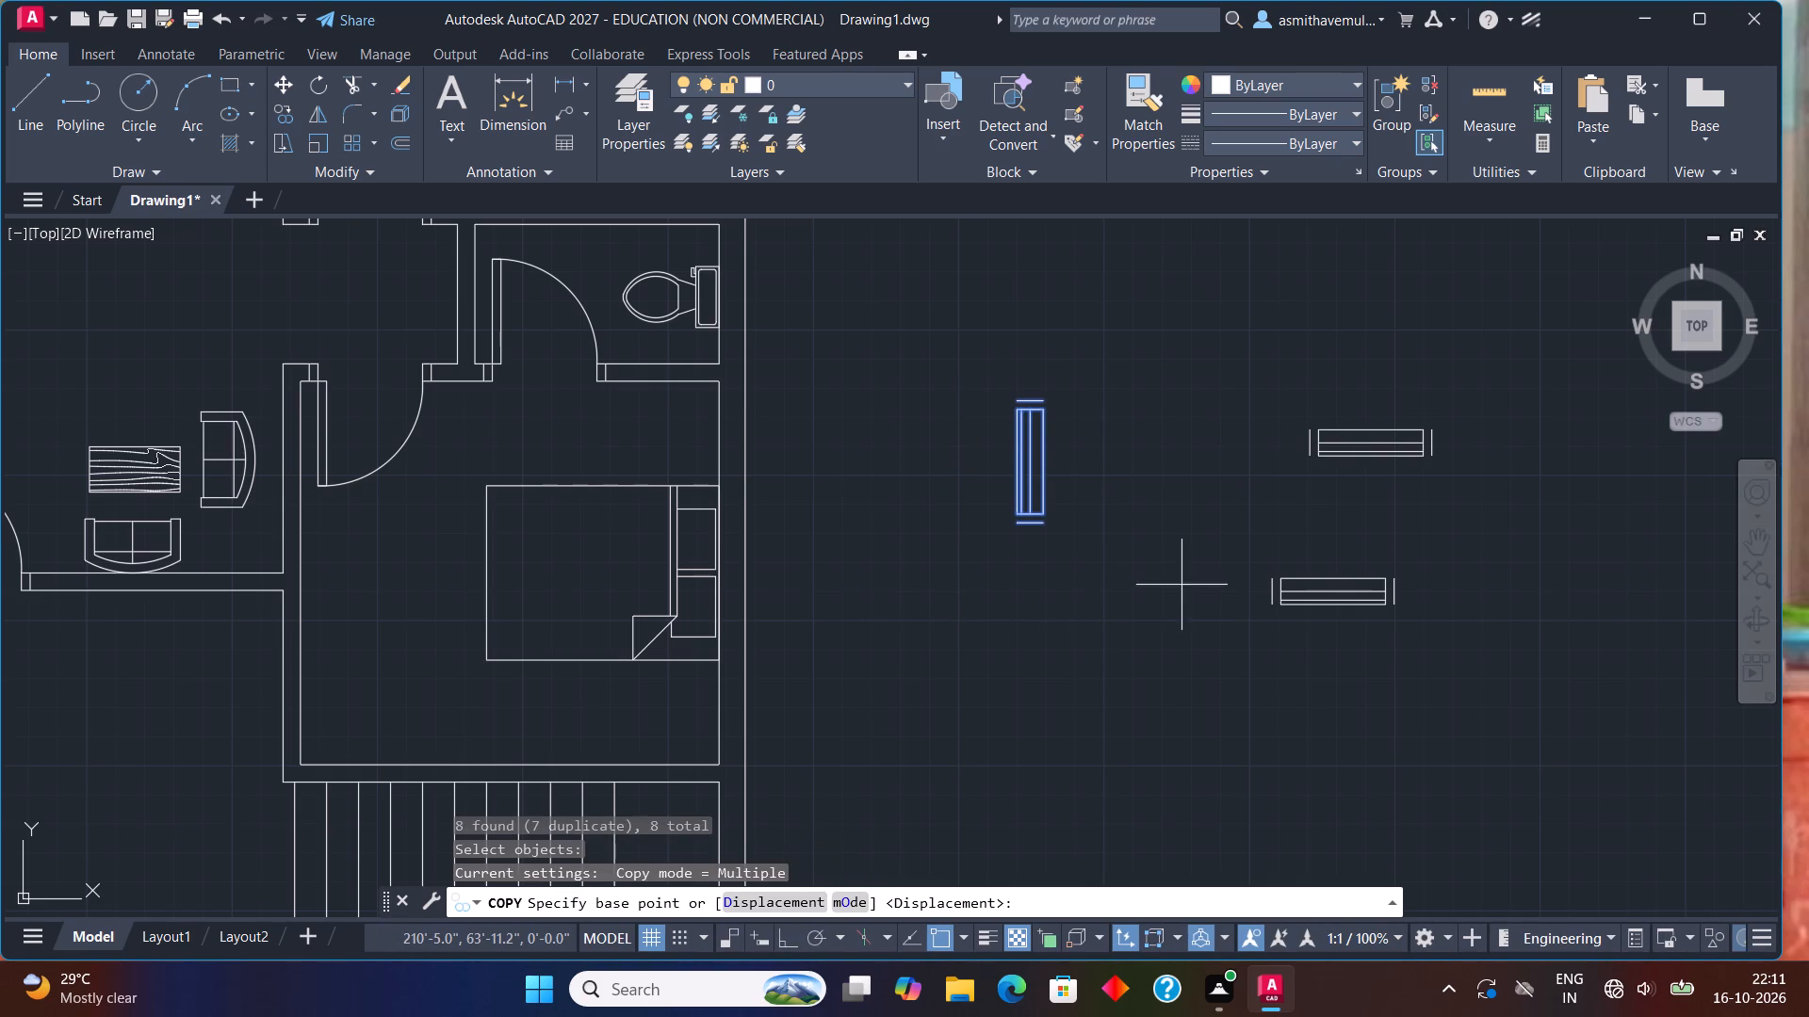
{"action": "left_click", "coordinate": [1012, 395]}
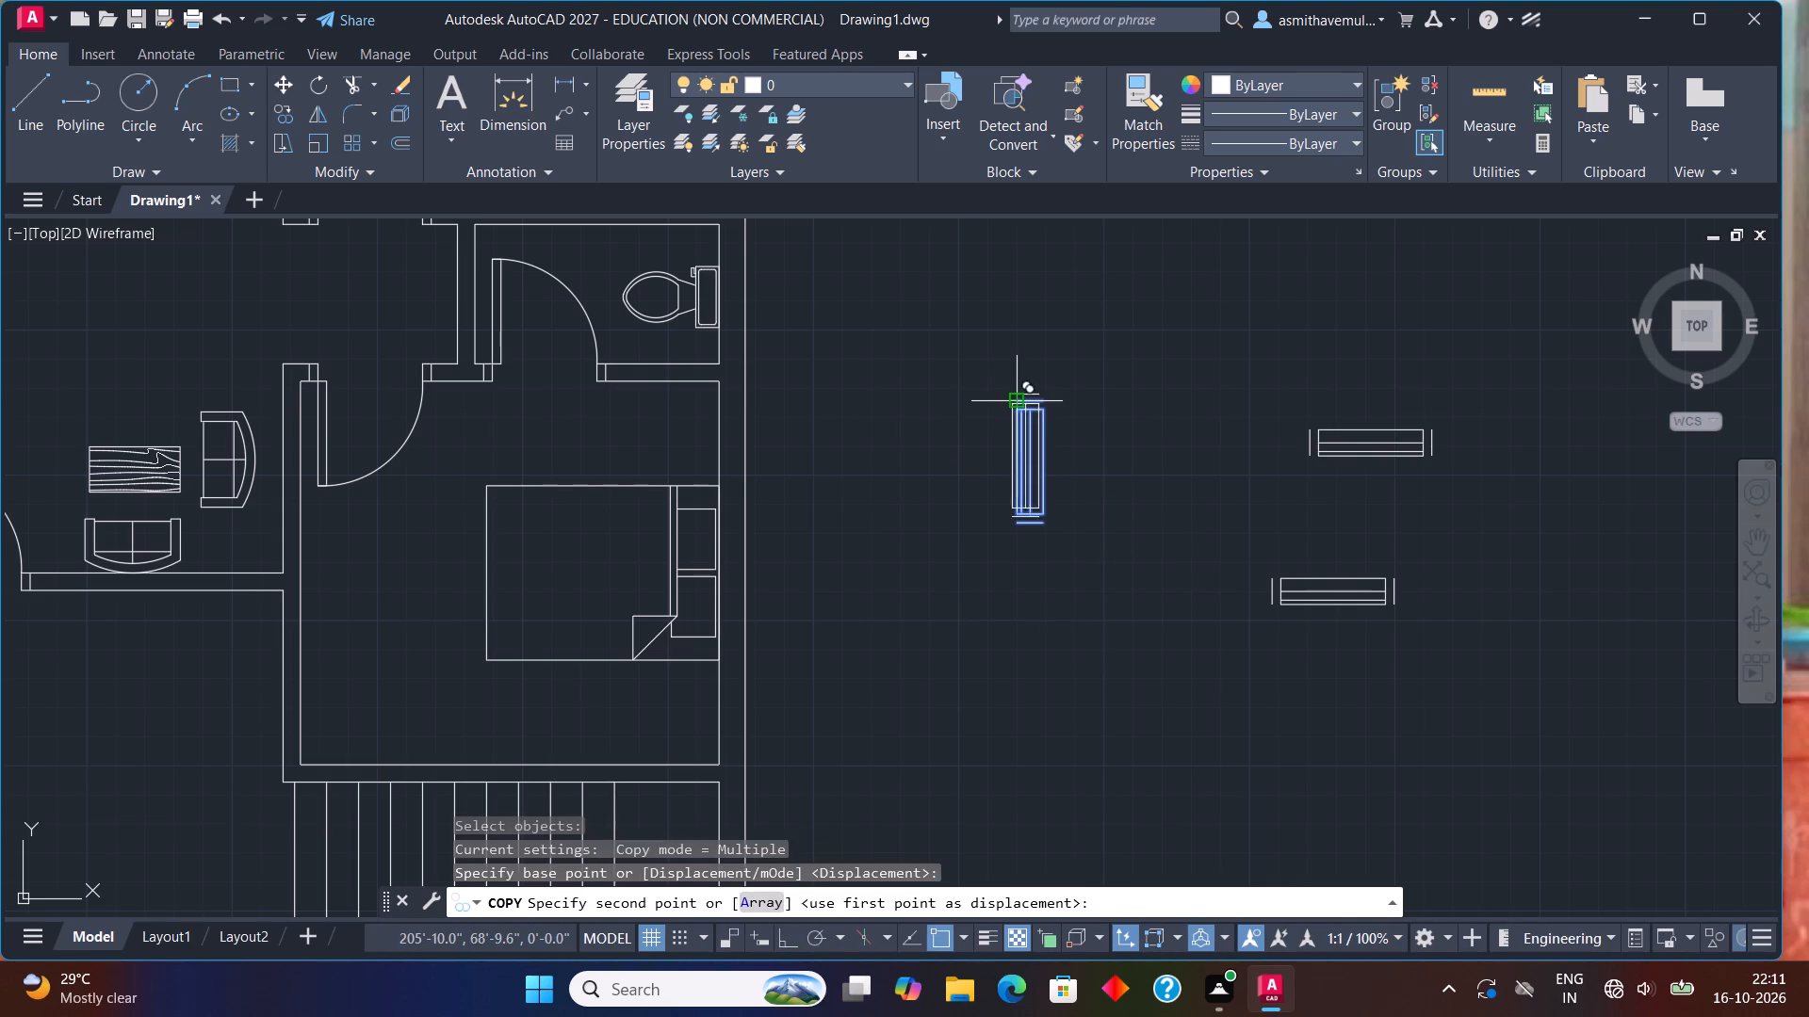
{"action": "scroll", "coordinate": [905, 395], "scroll_direction": "down", "scroll_amount": 2}
{"action": "middle_click_drag", "start_coordinate": [882, 407], "coordinate": [992, 649]}
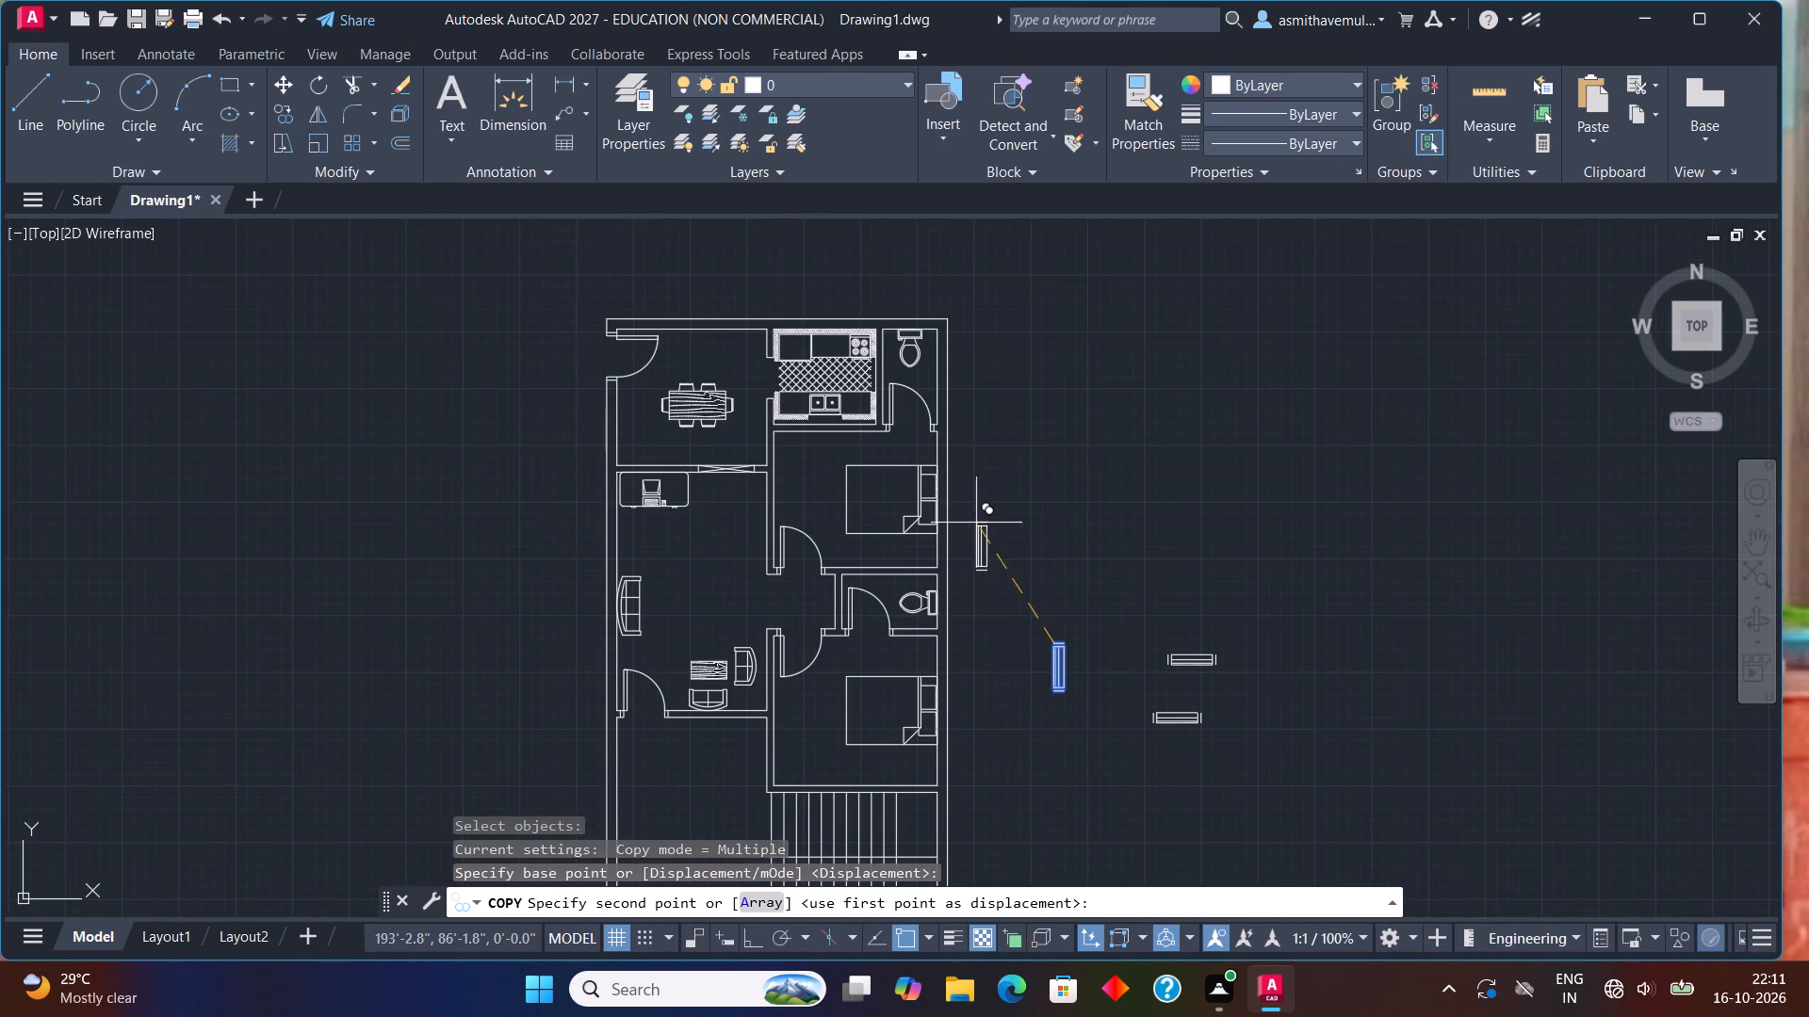
{"action": "scroll", "coordinate": [947, 495], "scroll_direction": "up", "scroll_amount": 4}
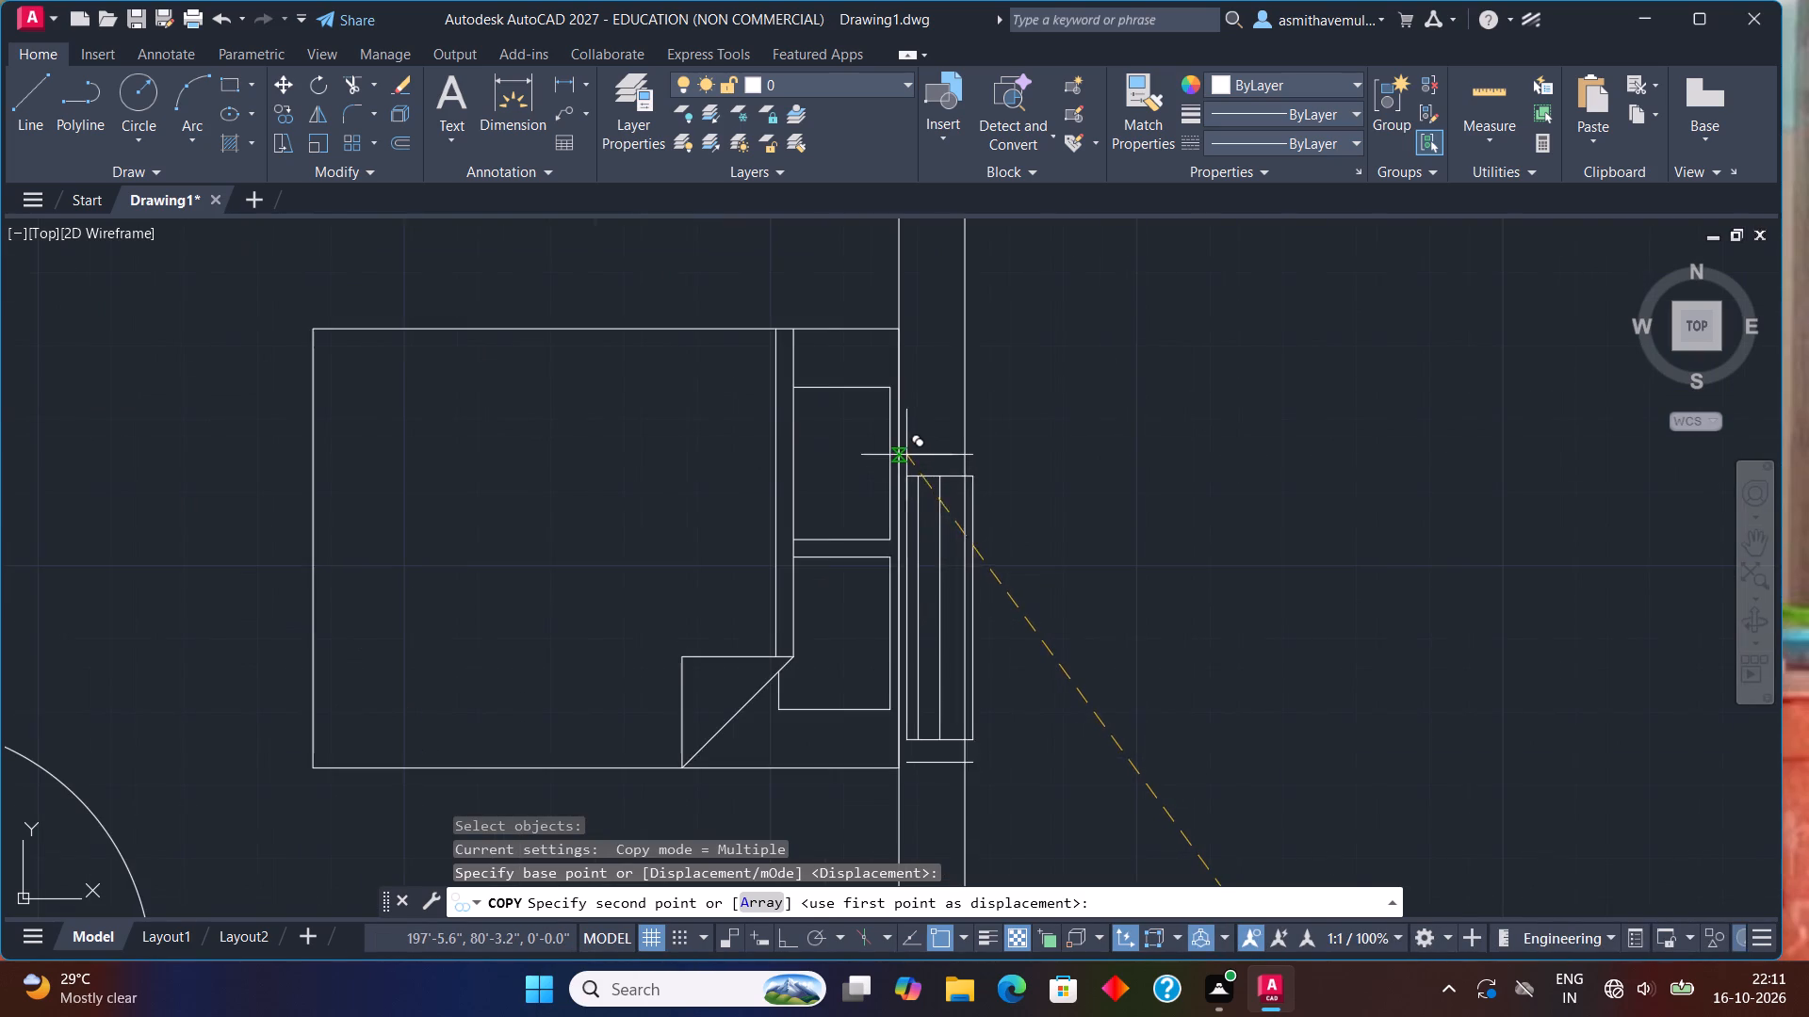
{"action": "scroll", "coordinate": [902, 441], "scroll_direction": "up", "scroll_amount": 1}
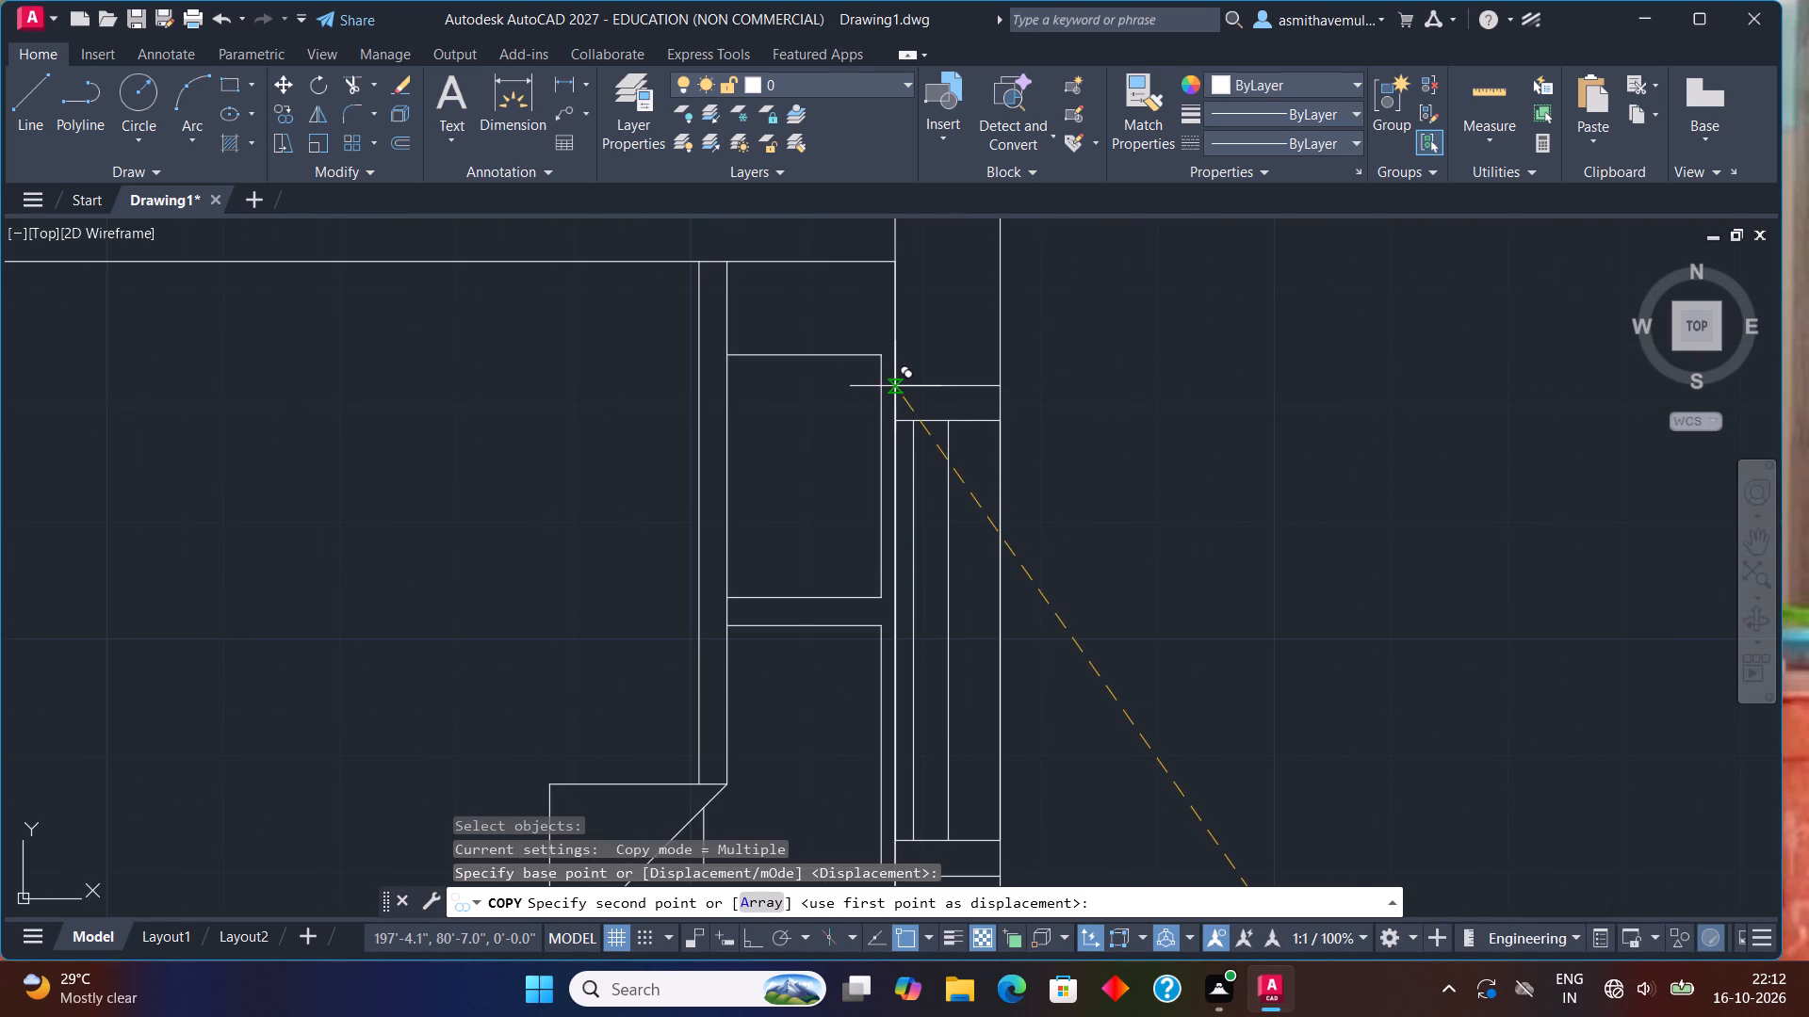
{"action": "left_click", "coordinate": [895, 386]}
Place another copy of the vertical symbol in the east wall beside the southern bedroom's bed.
{"action": "scroll", "coordinate": [988, 410], "scroll_direction": "down", "scroll_amount": 3}
{"action": "middle_click_drag", "start_coordinate": [1067, 535], "coordinate": [1107, 294]}
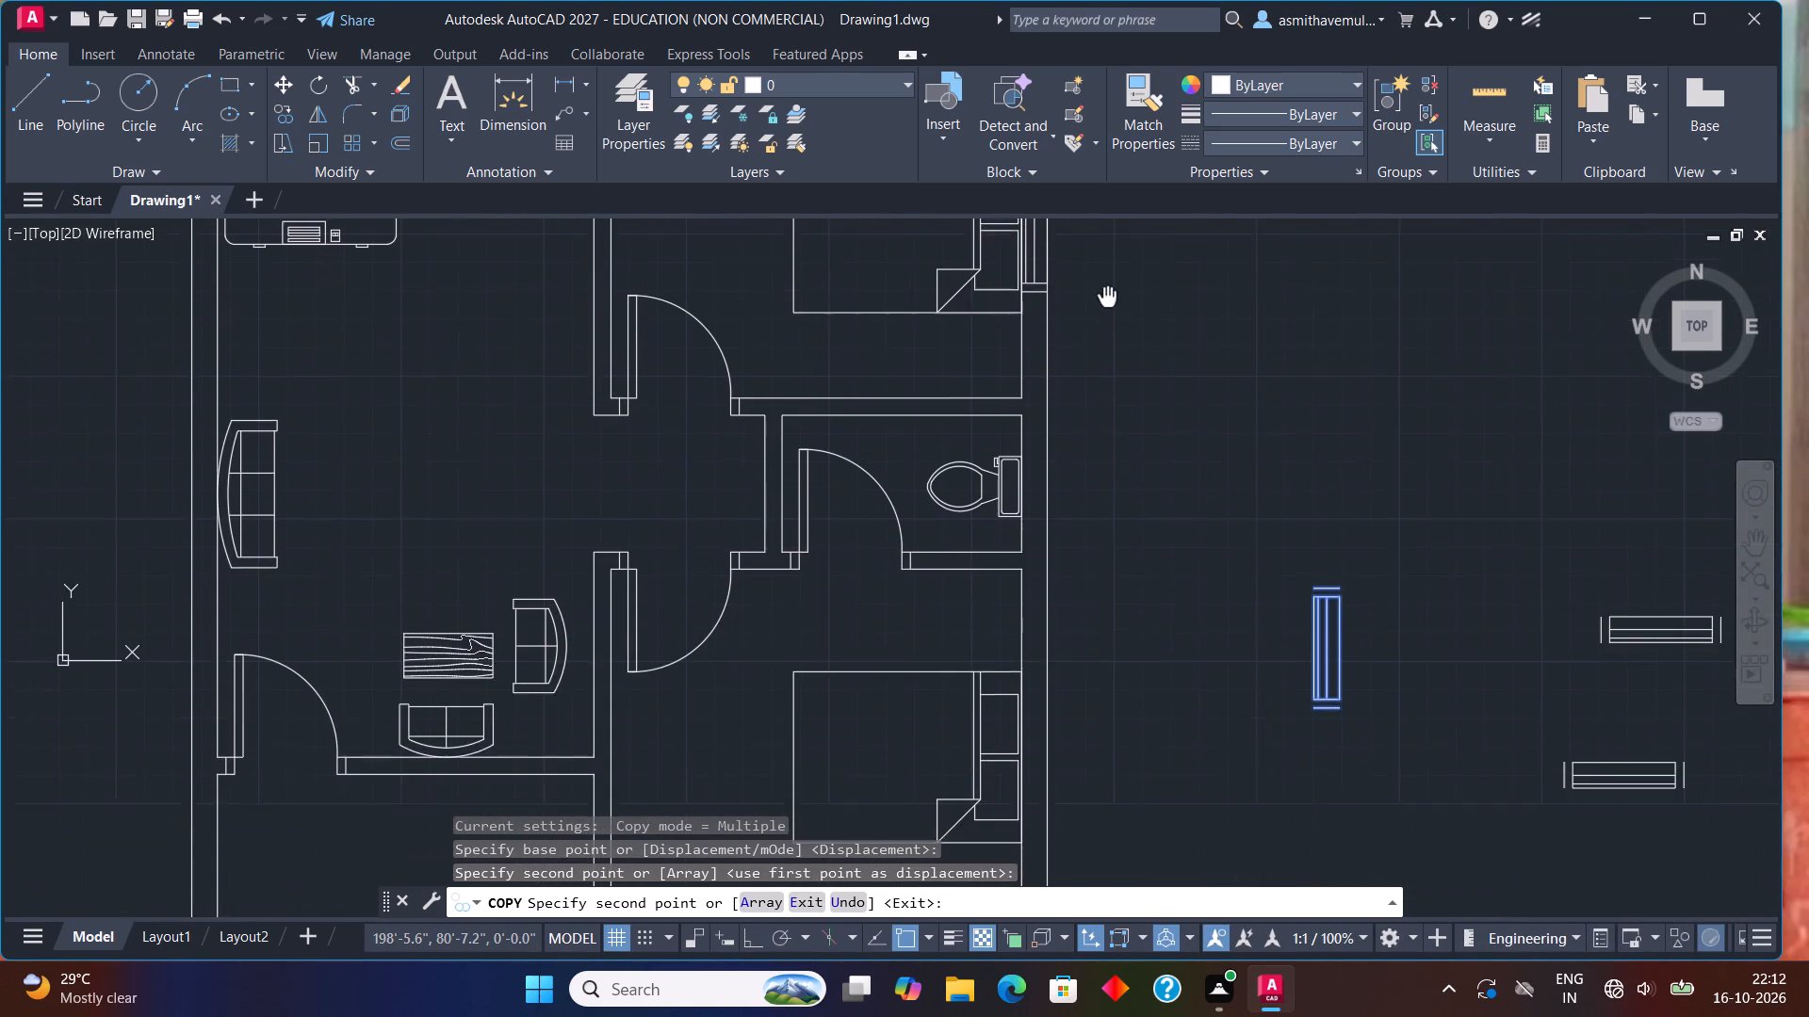
{"action": "middle_click_drag", "start_coordinate": [1107, 294], "coordinate": [1107, 283]}
{"action": "scroll", "coordinate": [1190, 481], "scroll_direction": "down", "scroll_amount": 1}
{"action": "middle_click_drag", "start_coordinate": [1200, 586], "coordinate": [1157, 300]}
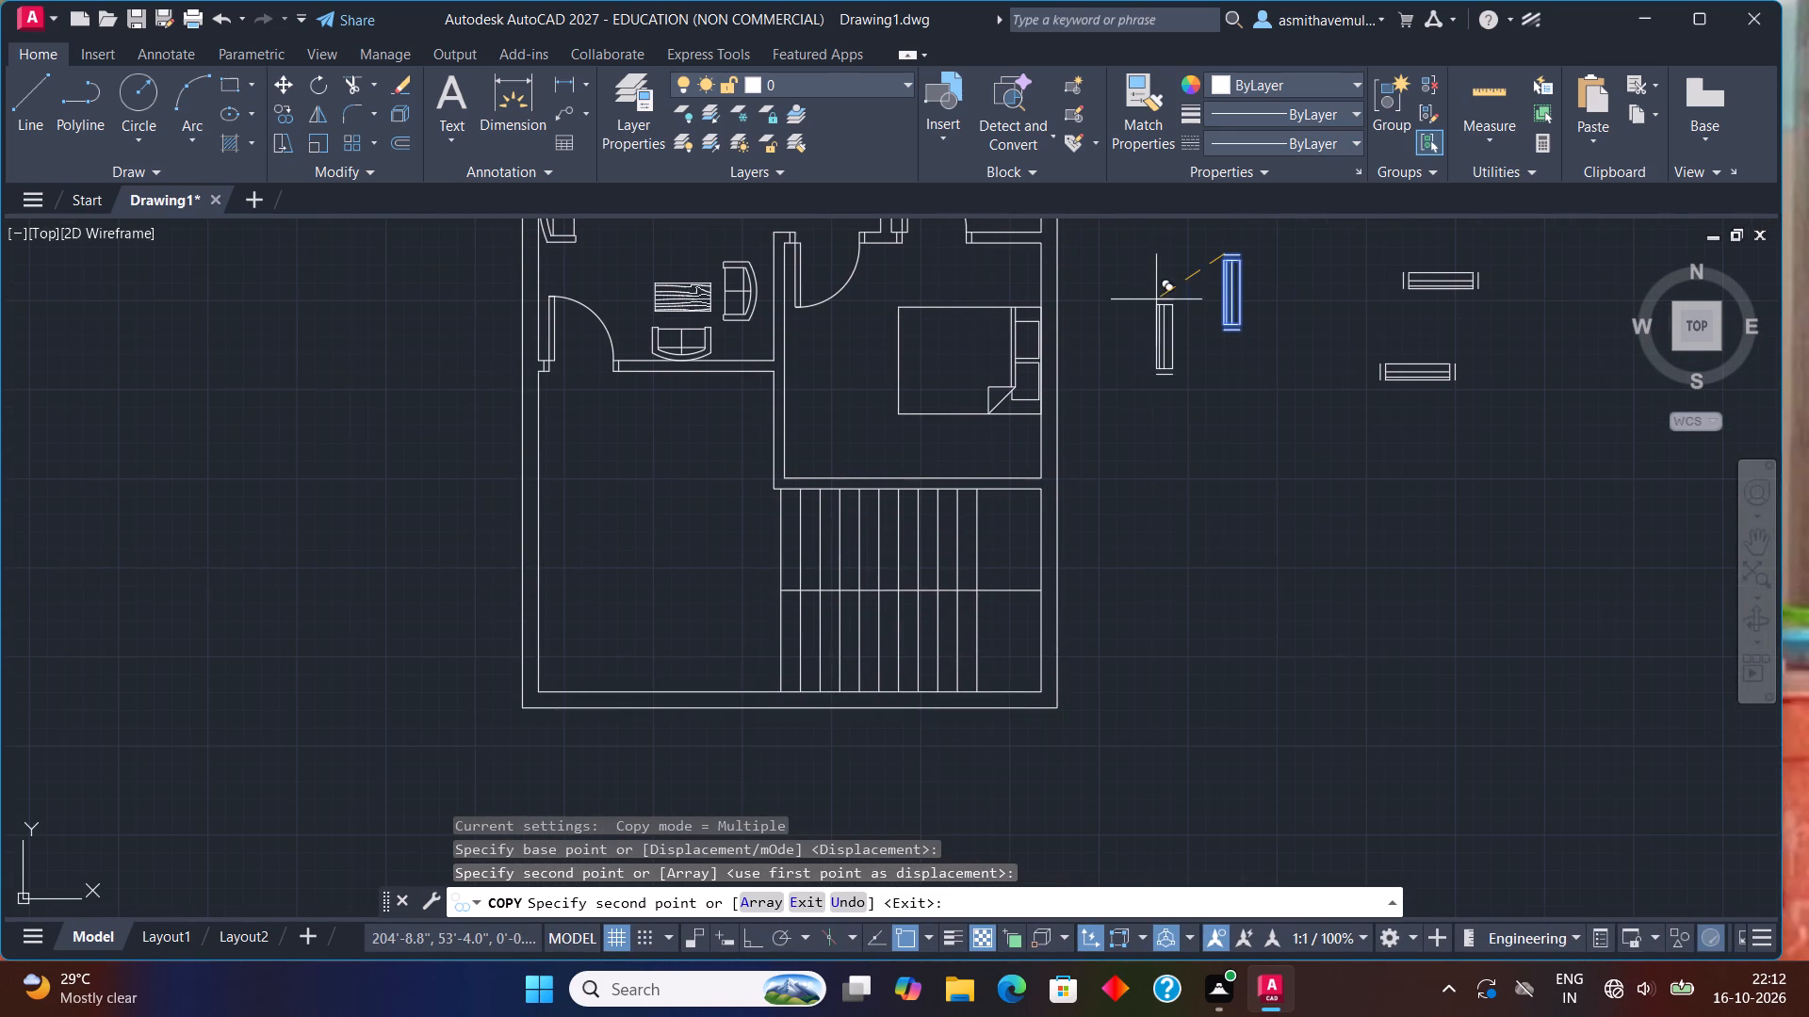
{"action": "scroll", "coordinate": [1101, 350], "scroll_direction": "up", "scroll_amount": 1}
{"action": "scroll", "coordinate": [1014, 347], "scroll_direction": "up", "scroll_amount": 2}
{"action": "middle_click_drag", "start_coordinate": [988, 322], "coordinate": [986, 483]}
{"action": "scroll", "coordinate": [964, 437], "scroll_direction": "up", "scroll_amount": 2}
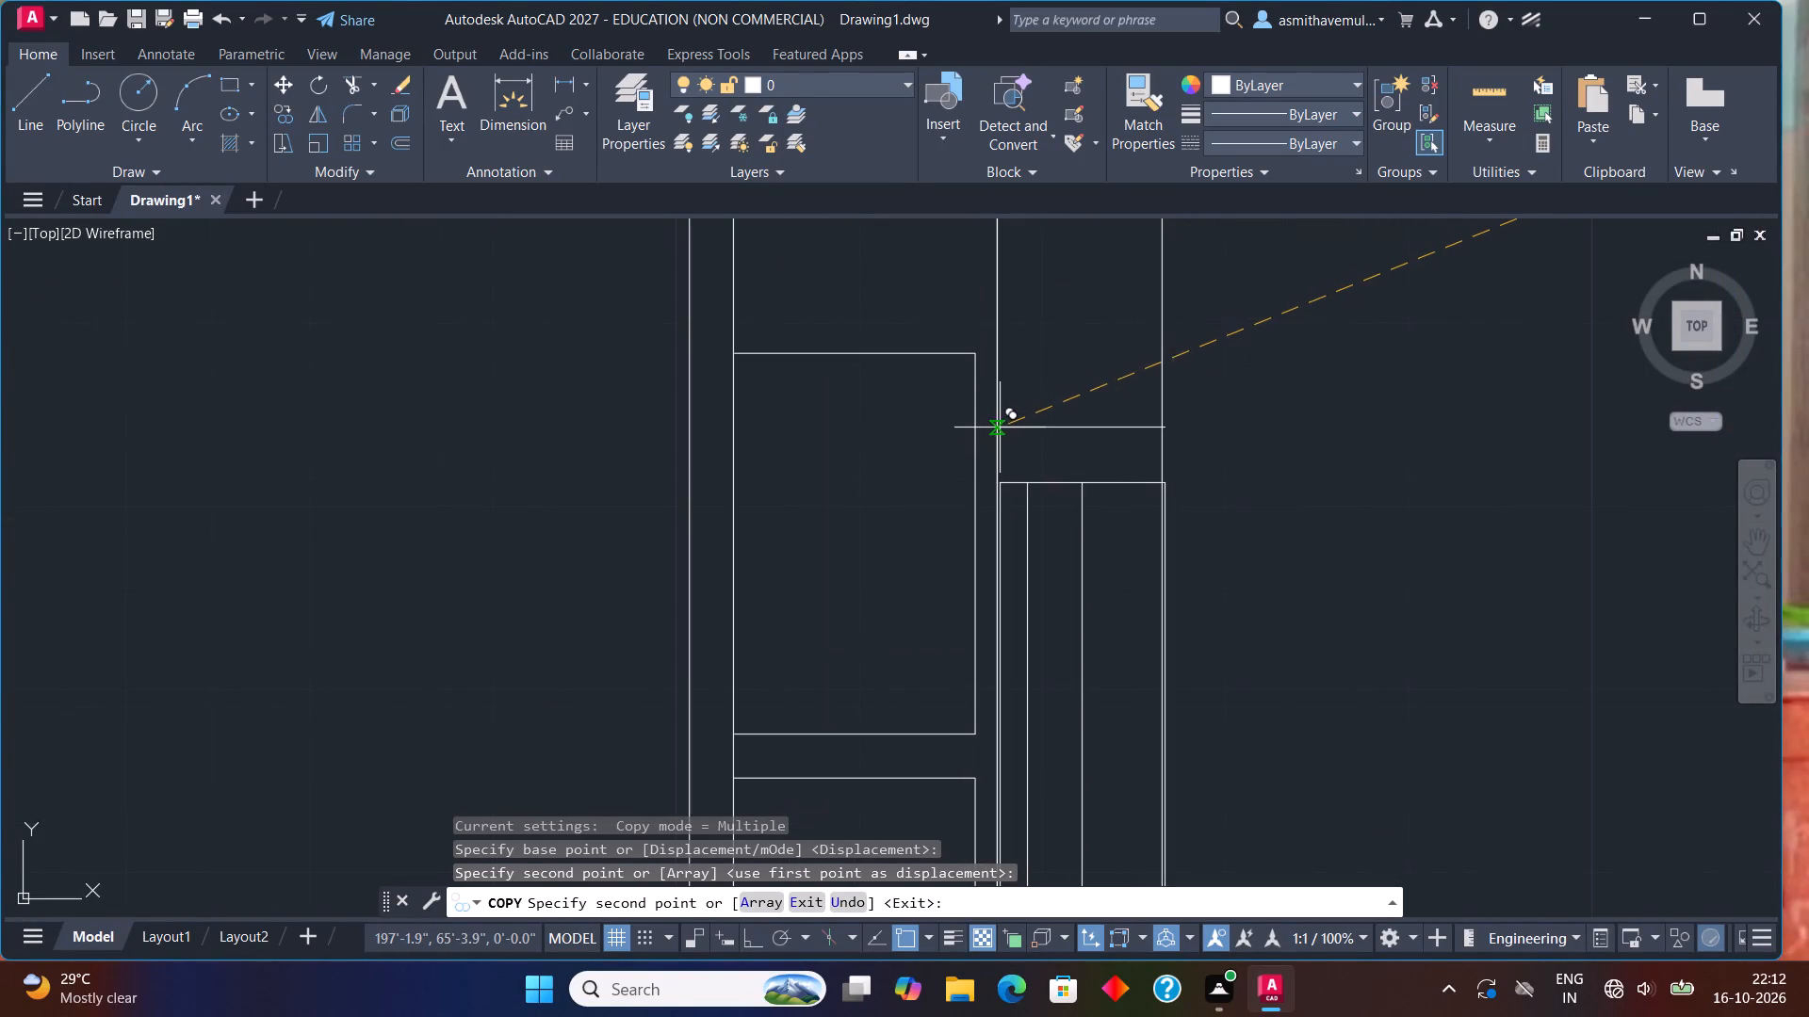
{"action": "left_click", "coordinate": [998, 425]}
{"action": "scroll", "coordinate": [1181, 426], "scroll_direction": "down", "scroll_amount": 3}
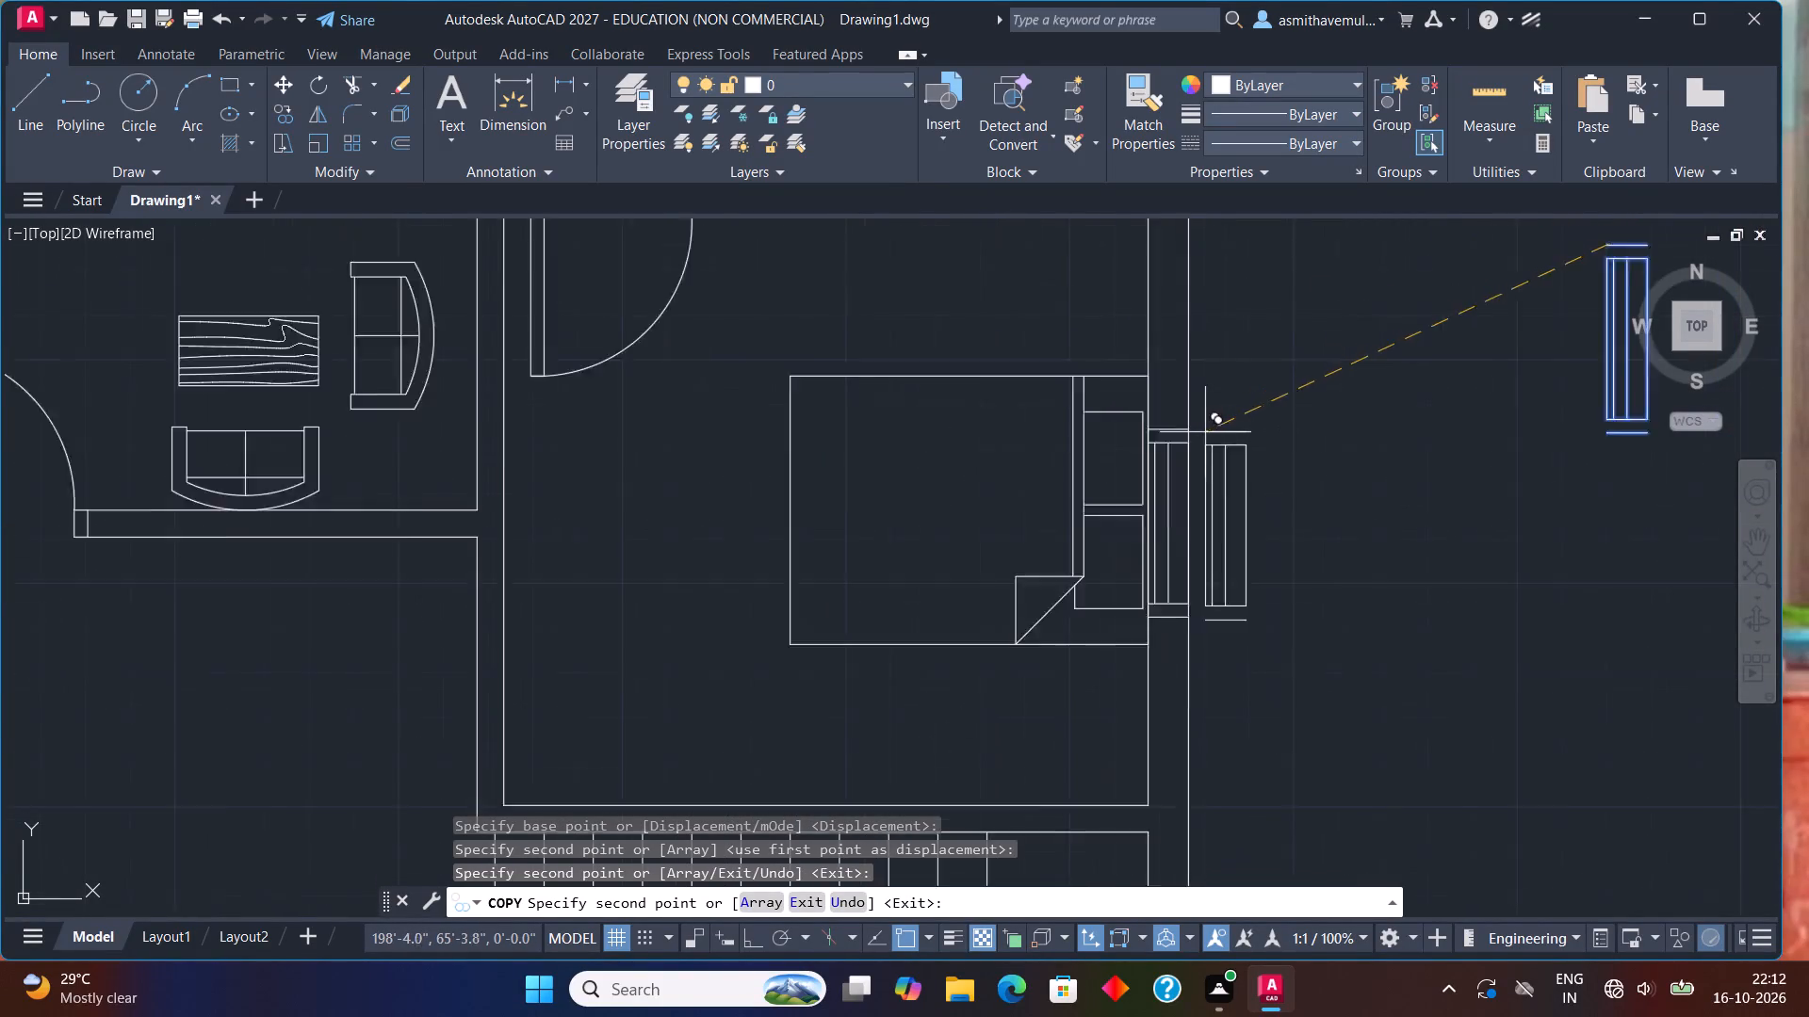
{"action": "scroll", "coordinate": [1205, 432], "scroll_direction": "down", "scroll_amount": 2}
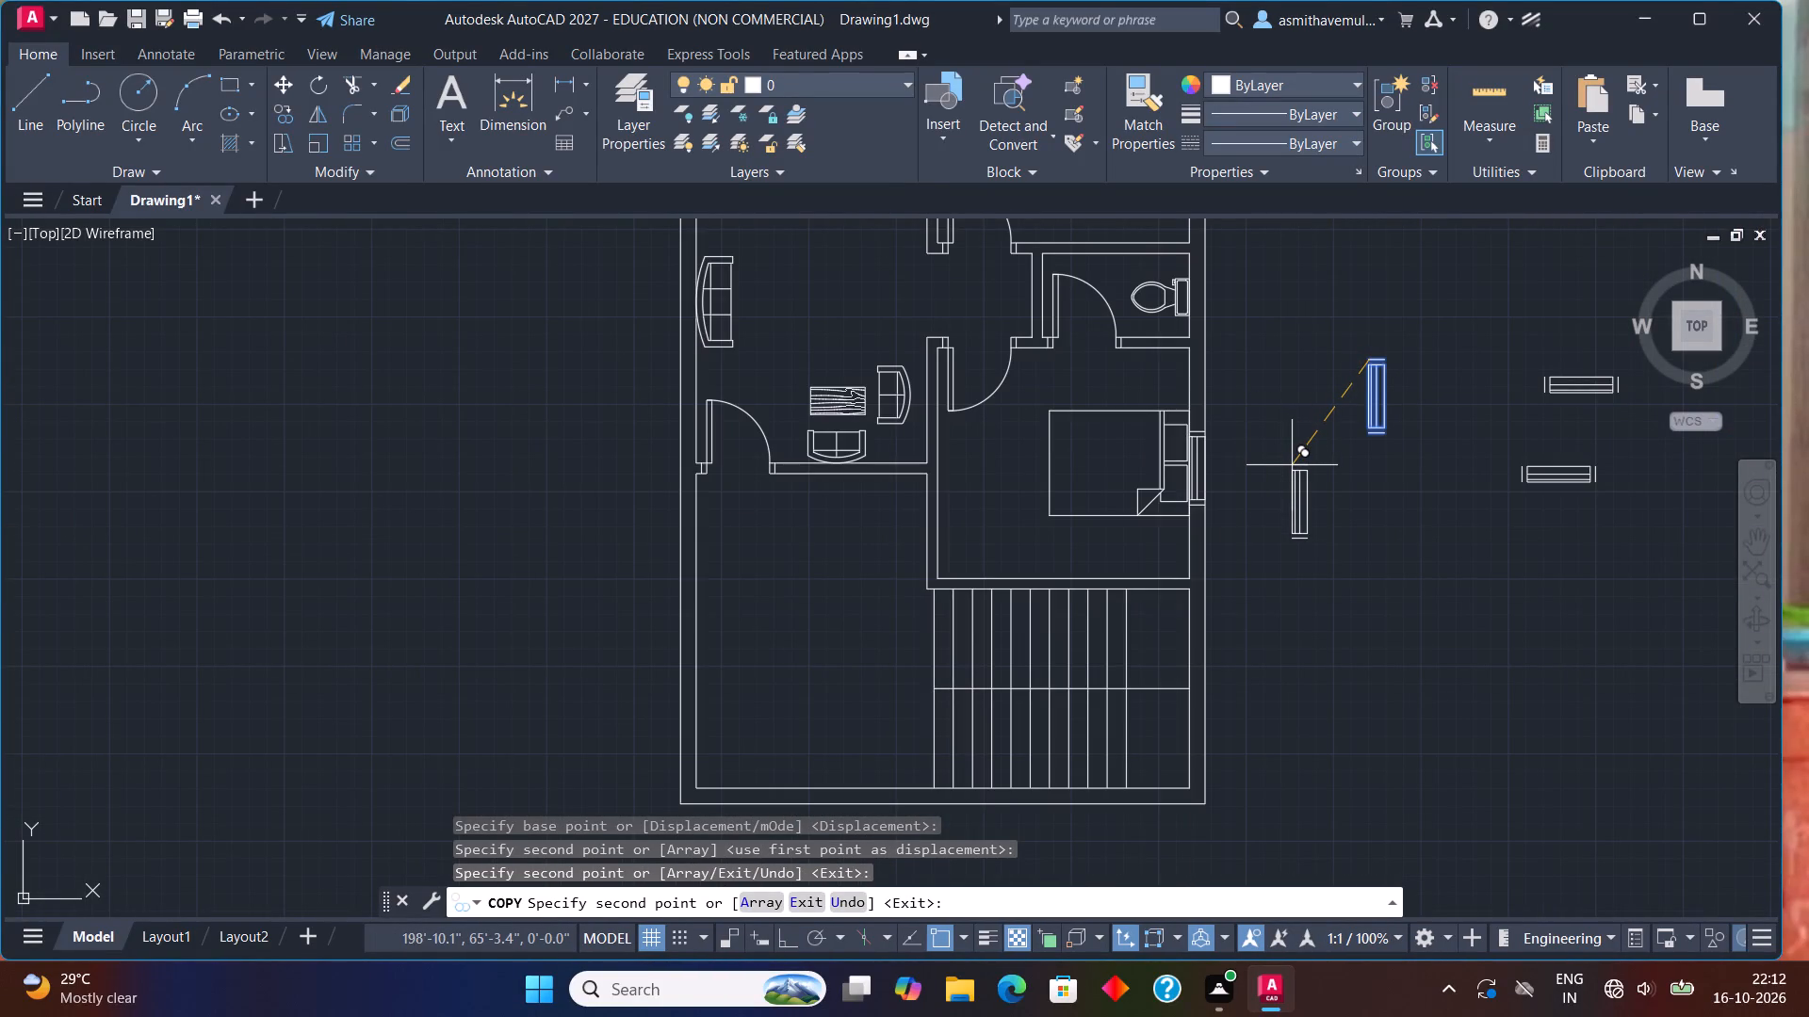
{"action": "key", "text": "Escape"}
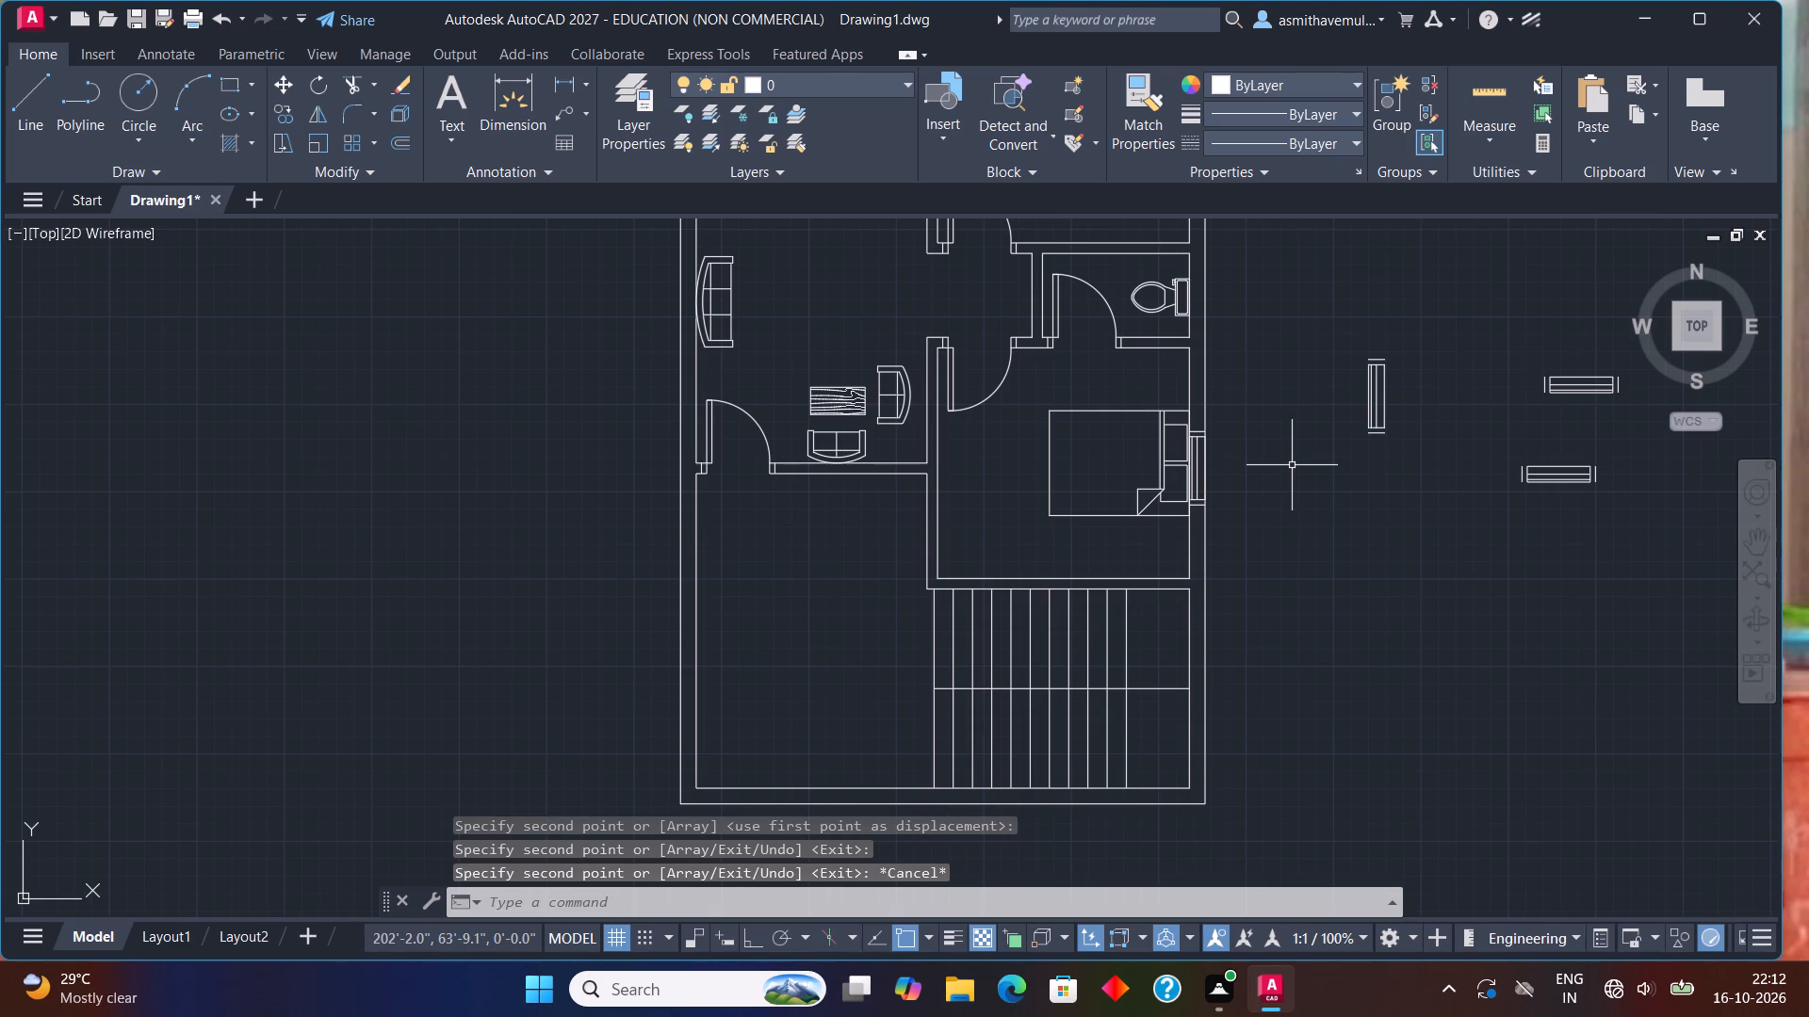
Copy the southern horizontal symbol from its southeast end into the north wall above the kitchen counter.
{"action": "left_click_drag", "start_coordinate": [1614, 452], "coordinate": [1599, 445]}
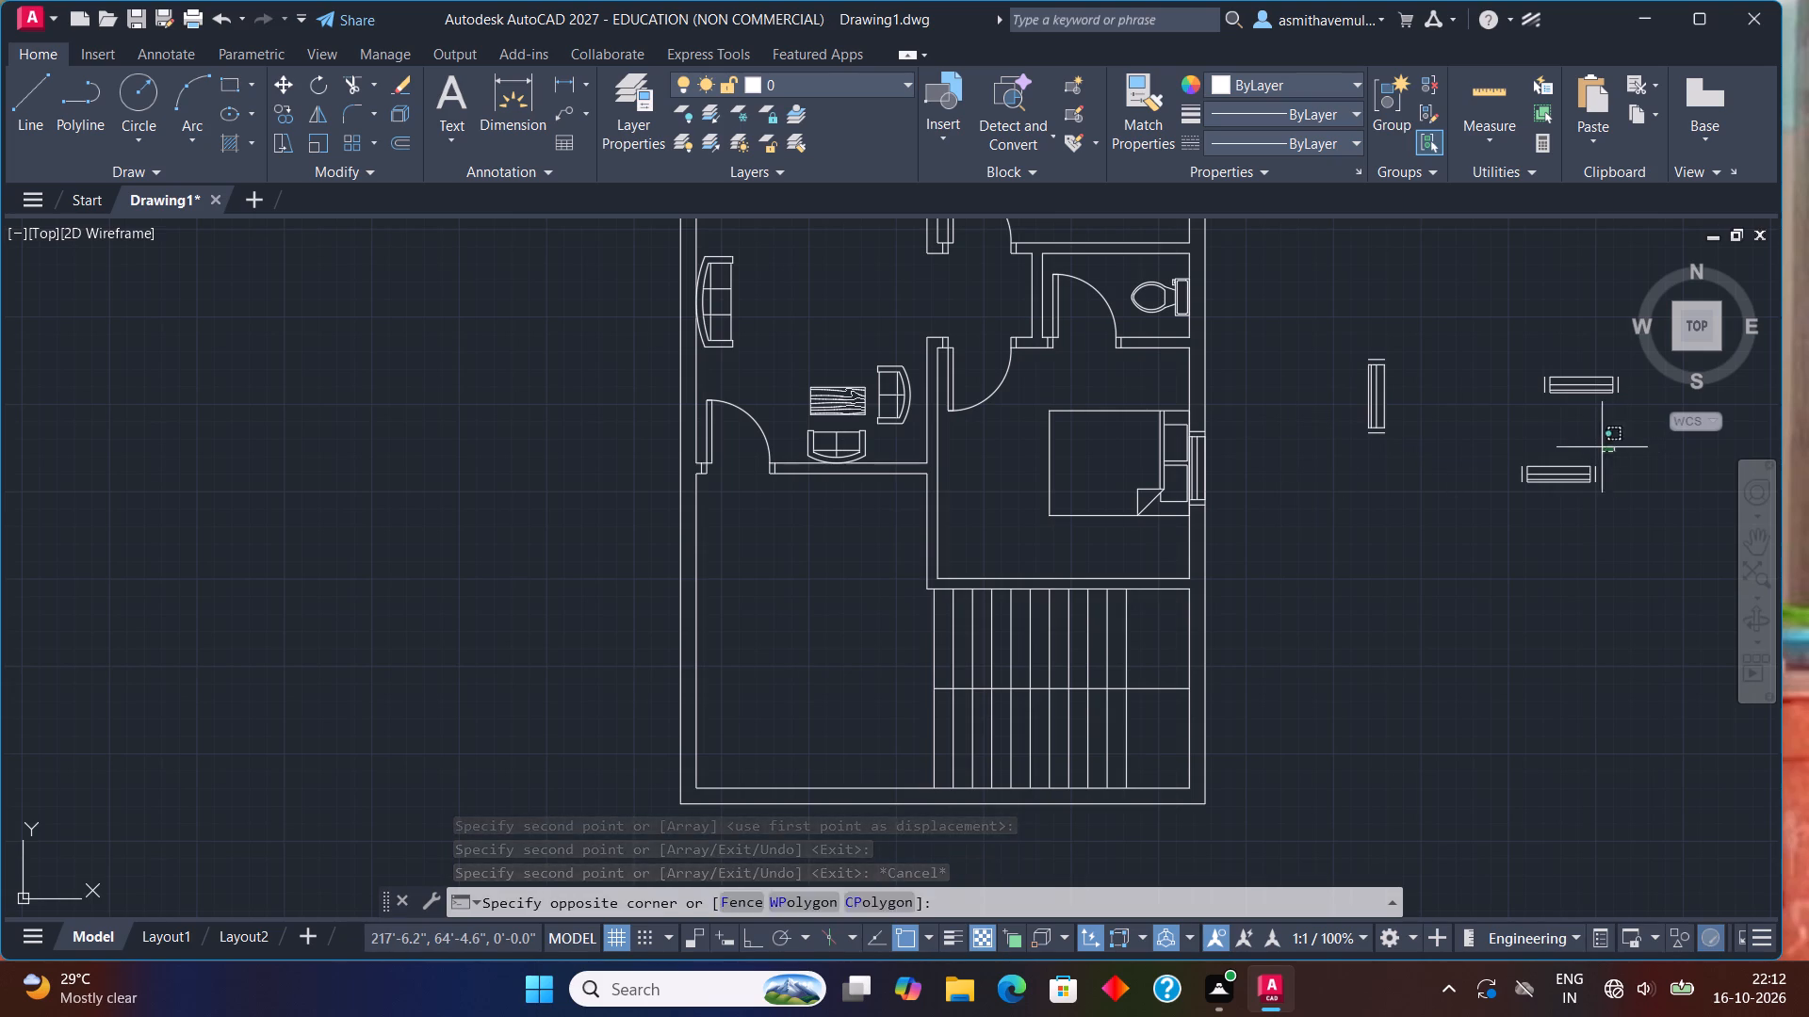
{"action": "left_click_drag", "start_coordinate": [1599, 445], "coordinate": [1637, 493]}
{"action": "type", "text": "COPY"}
{"action": "key", "text": "Return"}
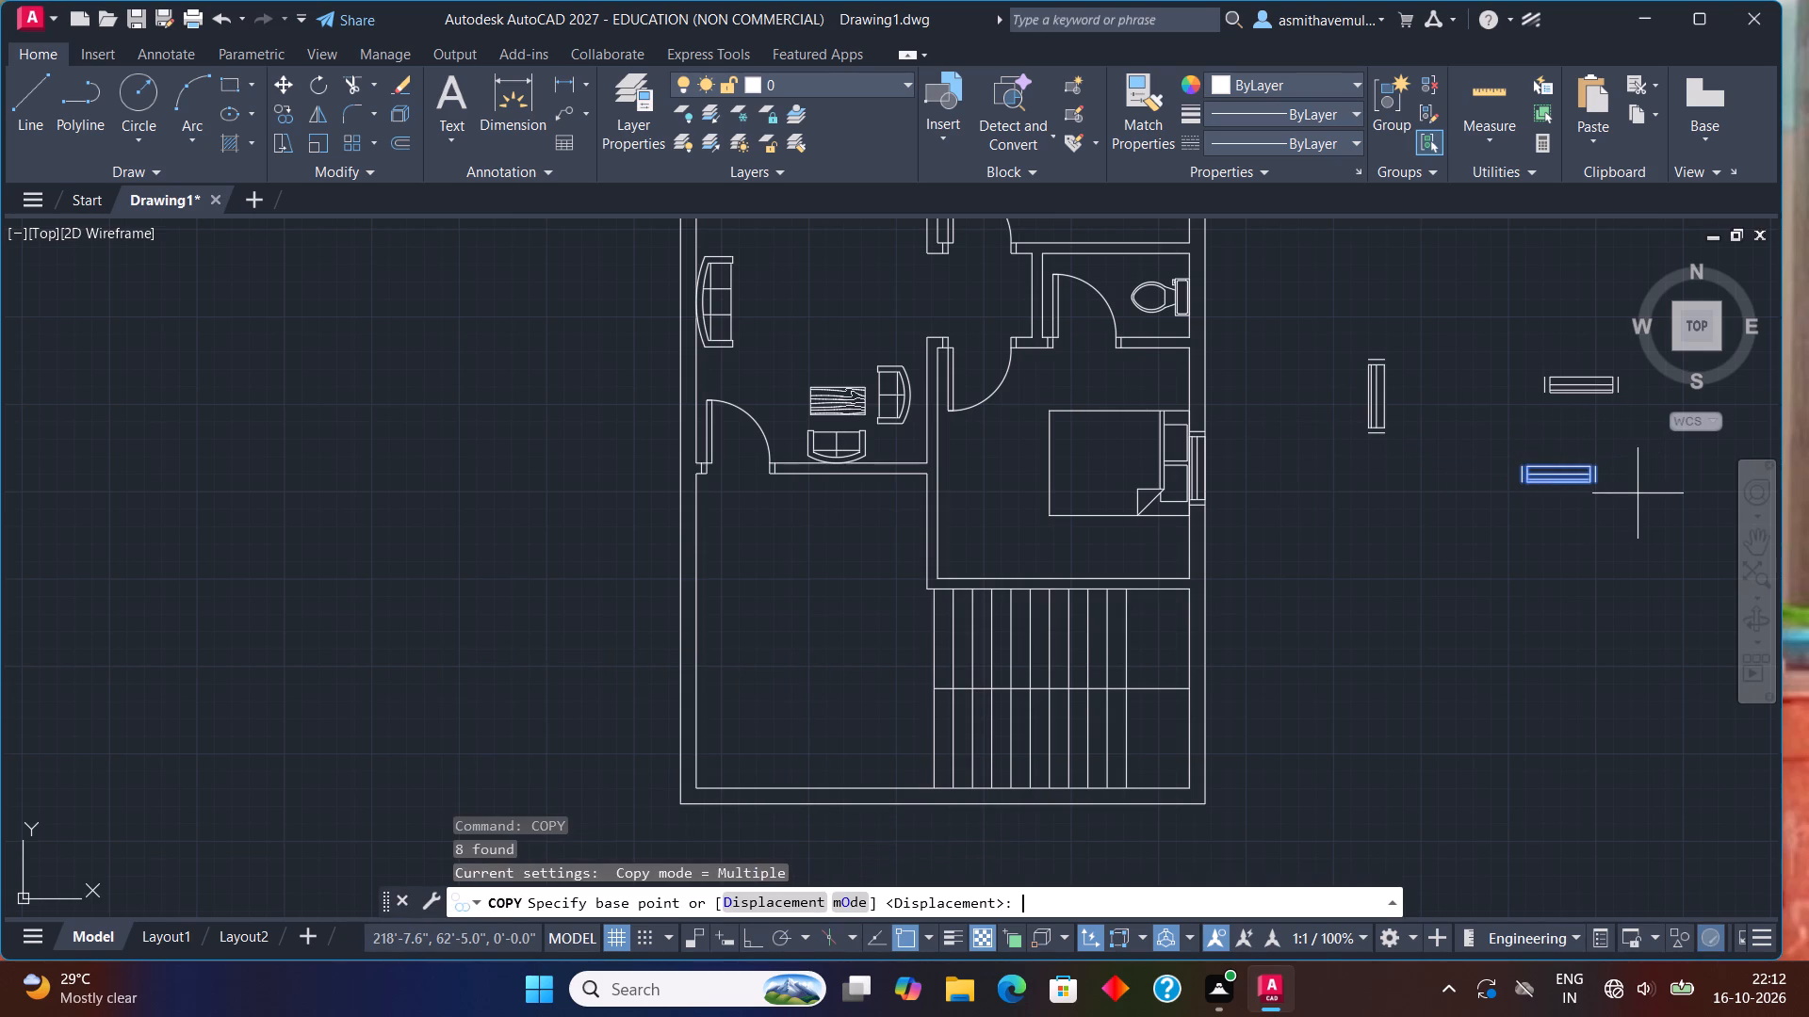
{"action": "scroll", "coordinate": [1586, 503], "scroll_direction": "up", "scroll_amount": 1}
{"action": "left_click", "coordinate": [1598, 475]}
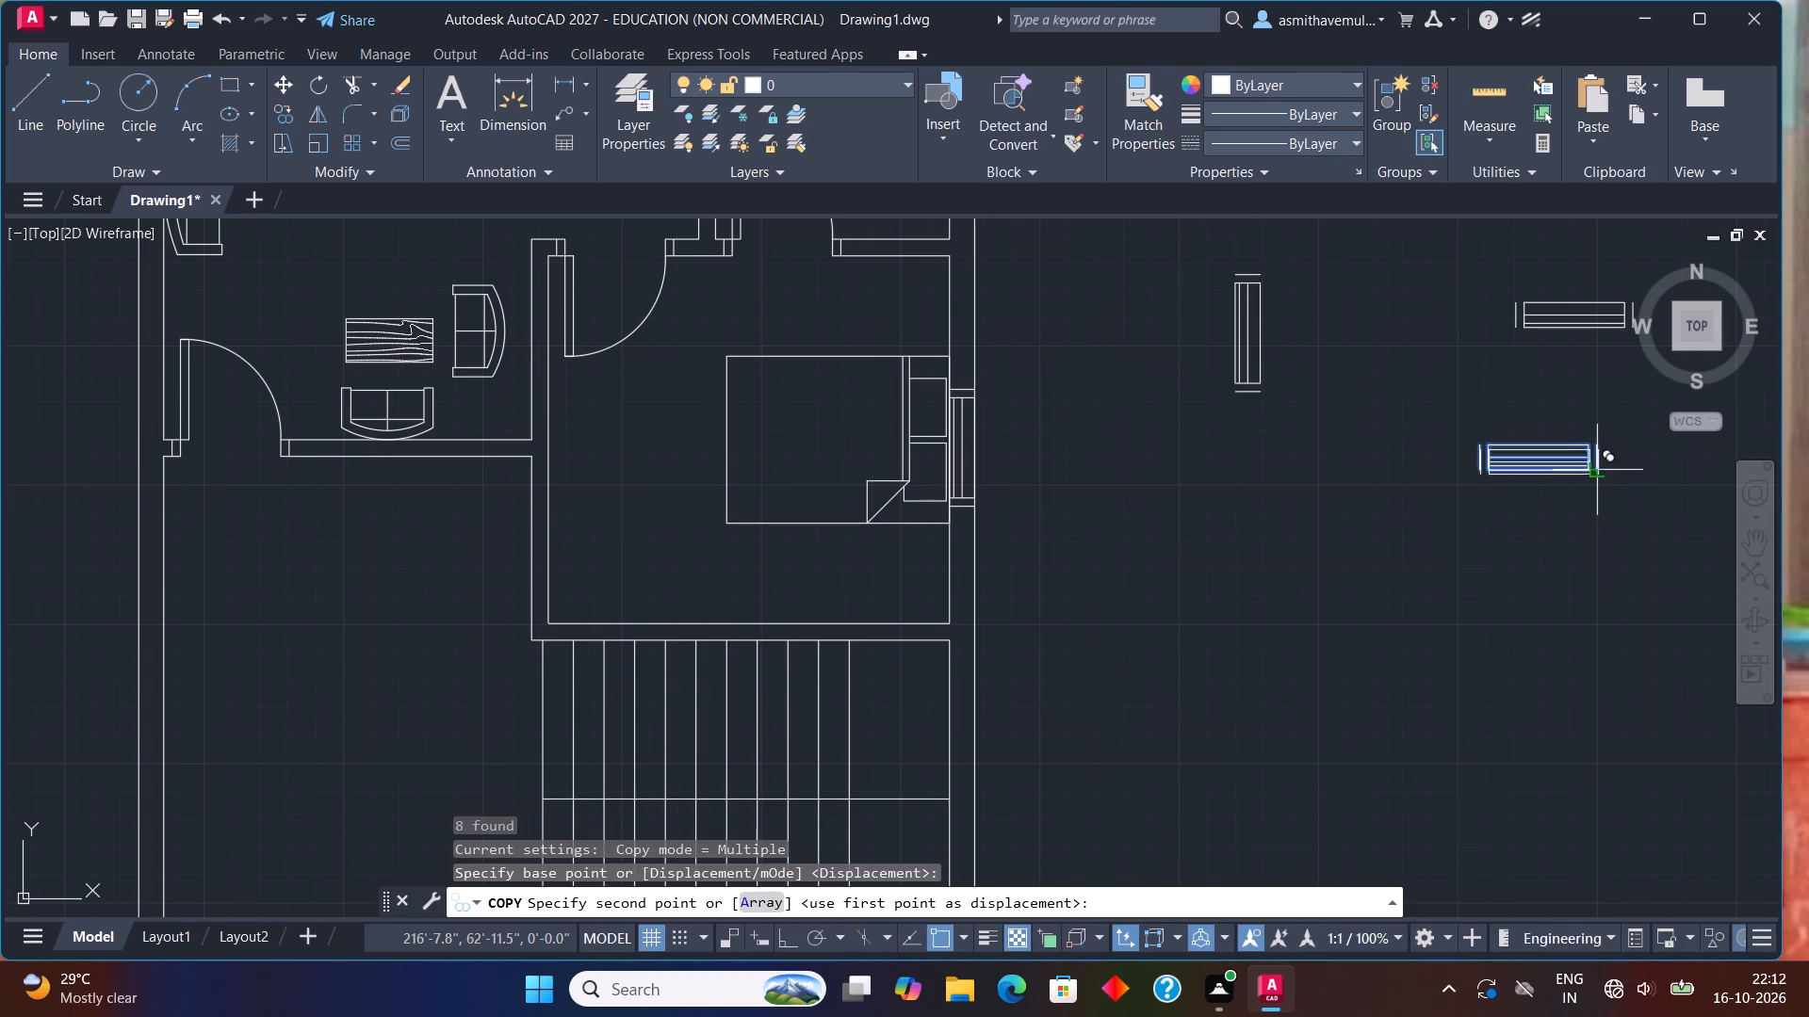
{"action": "scroll", "coordinate": [1224, 416], "scroll_direction": "down", "scroll_amount": 2}
{"action": "middle_click_drag", "start_coordinate": [1186, 423], "coordinate": [1269, 886]}
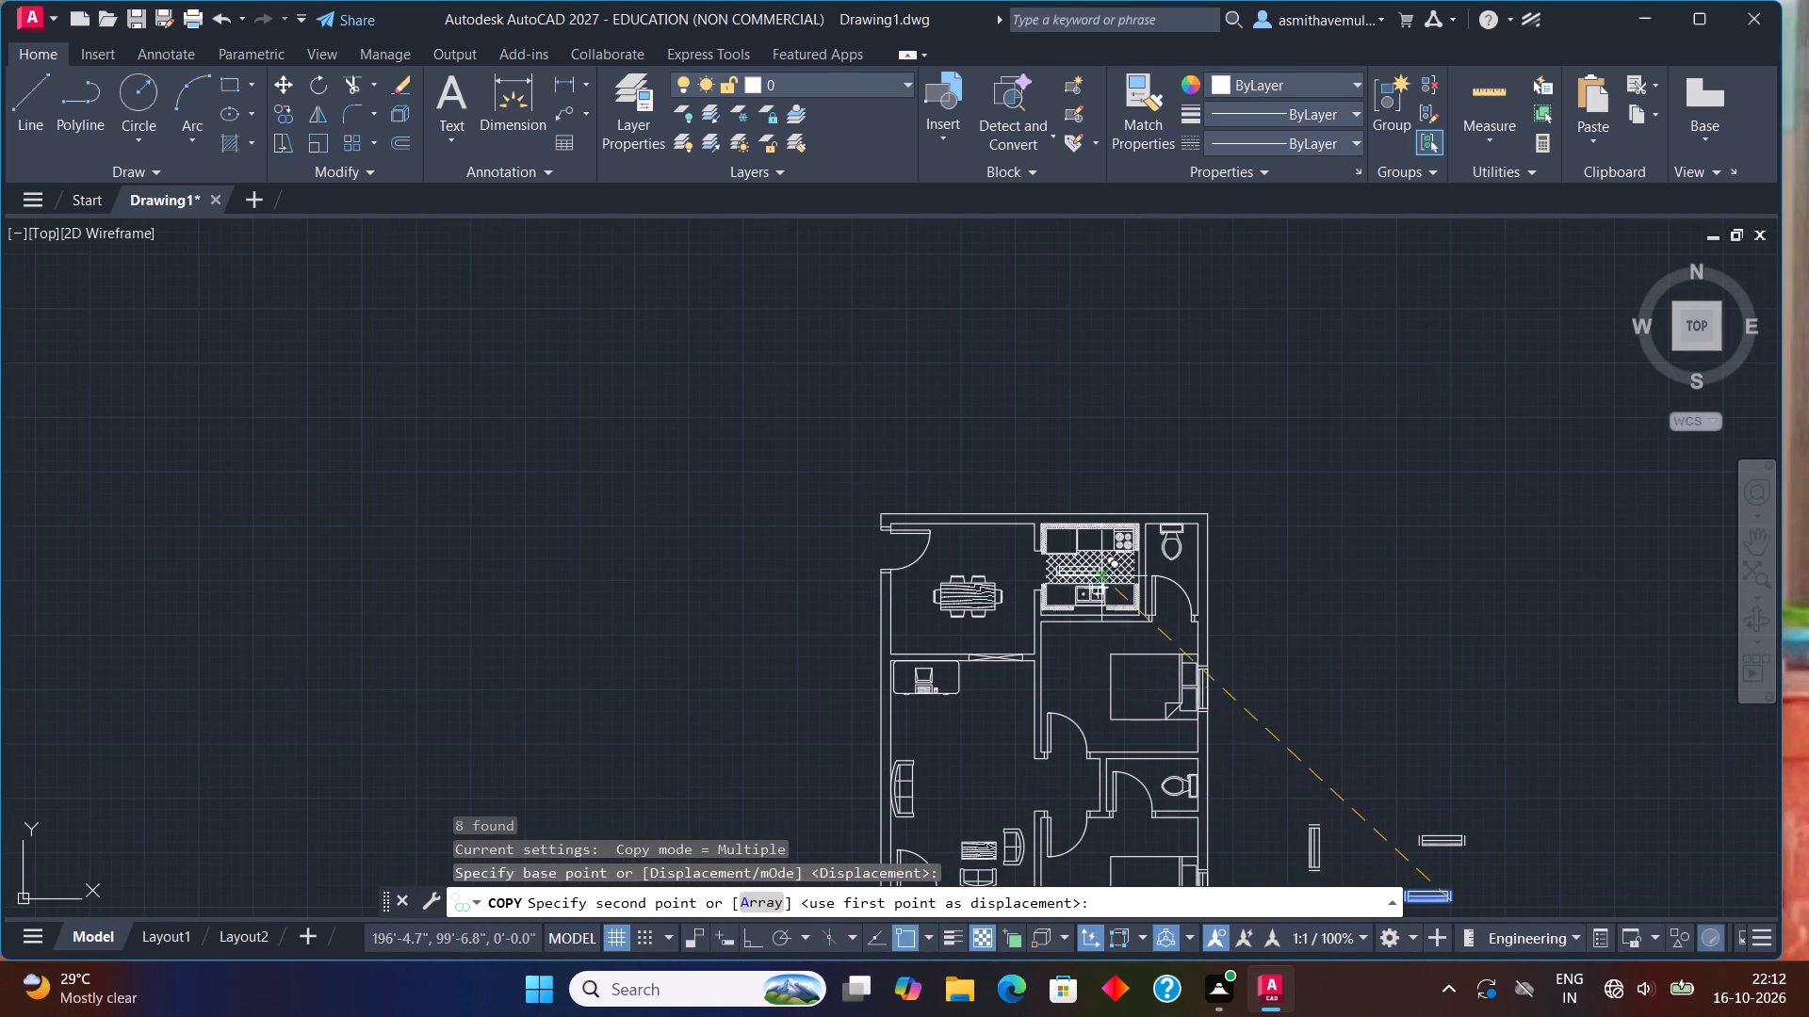
{"action": "scroll", "coordinate": [1100, 560], "scroll_direction": "up", "scroll_amount": 4}
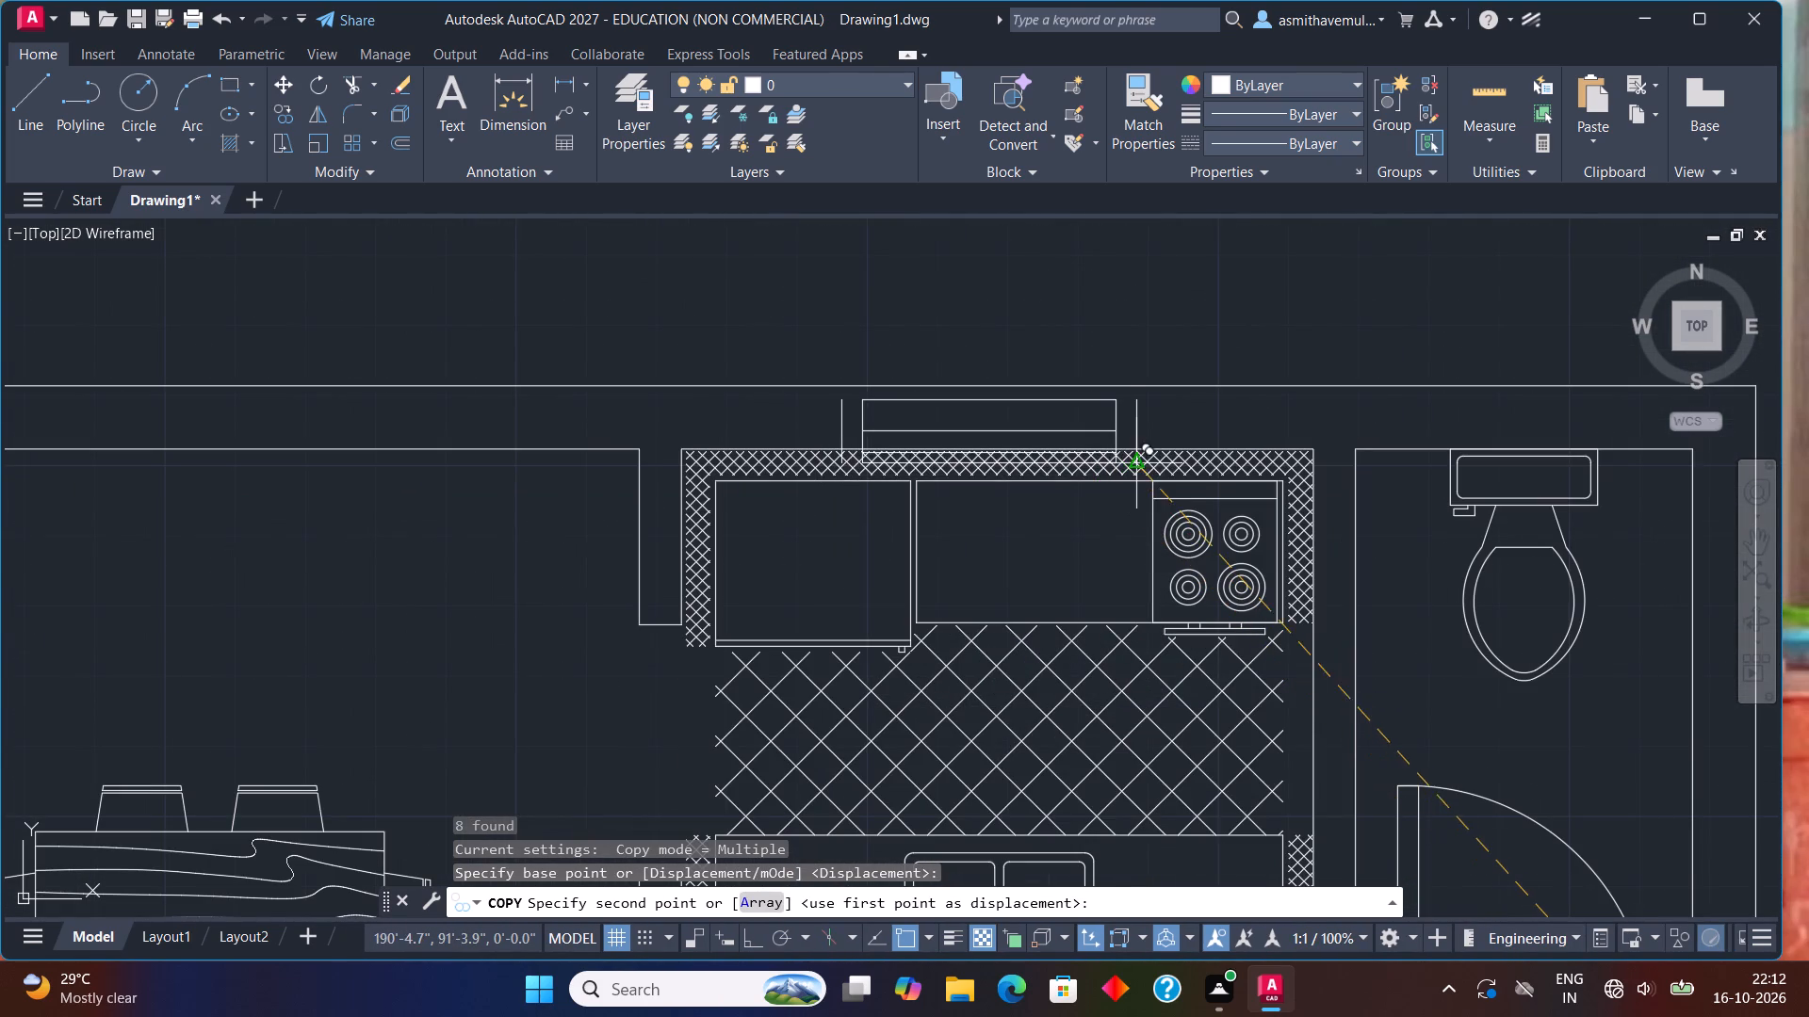
{"action": "left_click", "coordinate": [1164, 443]}
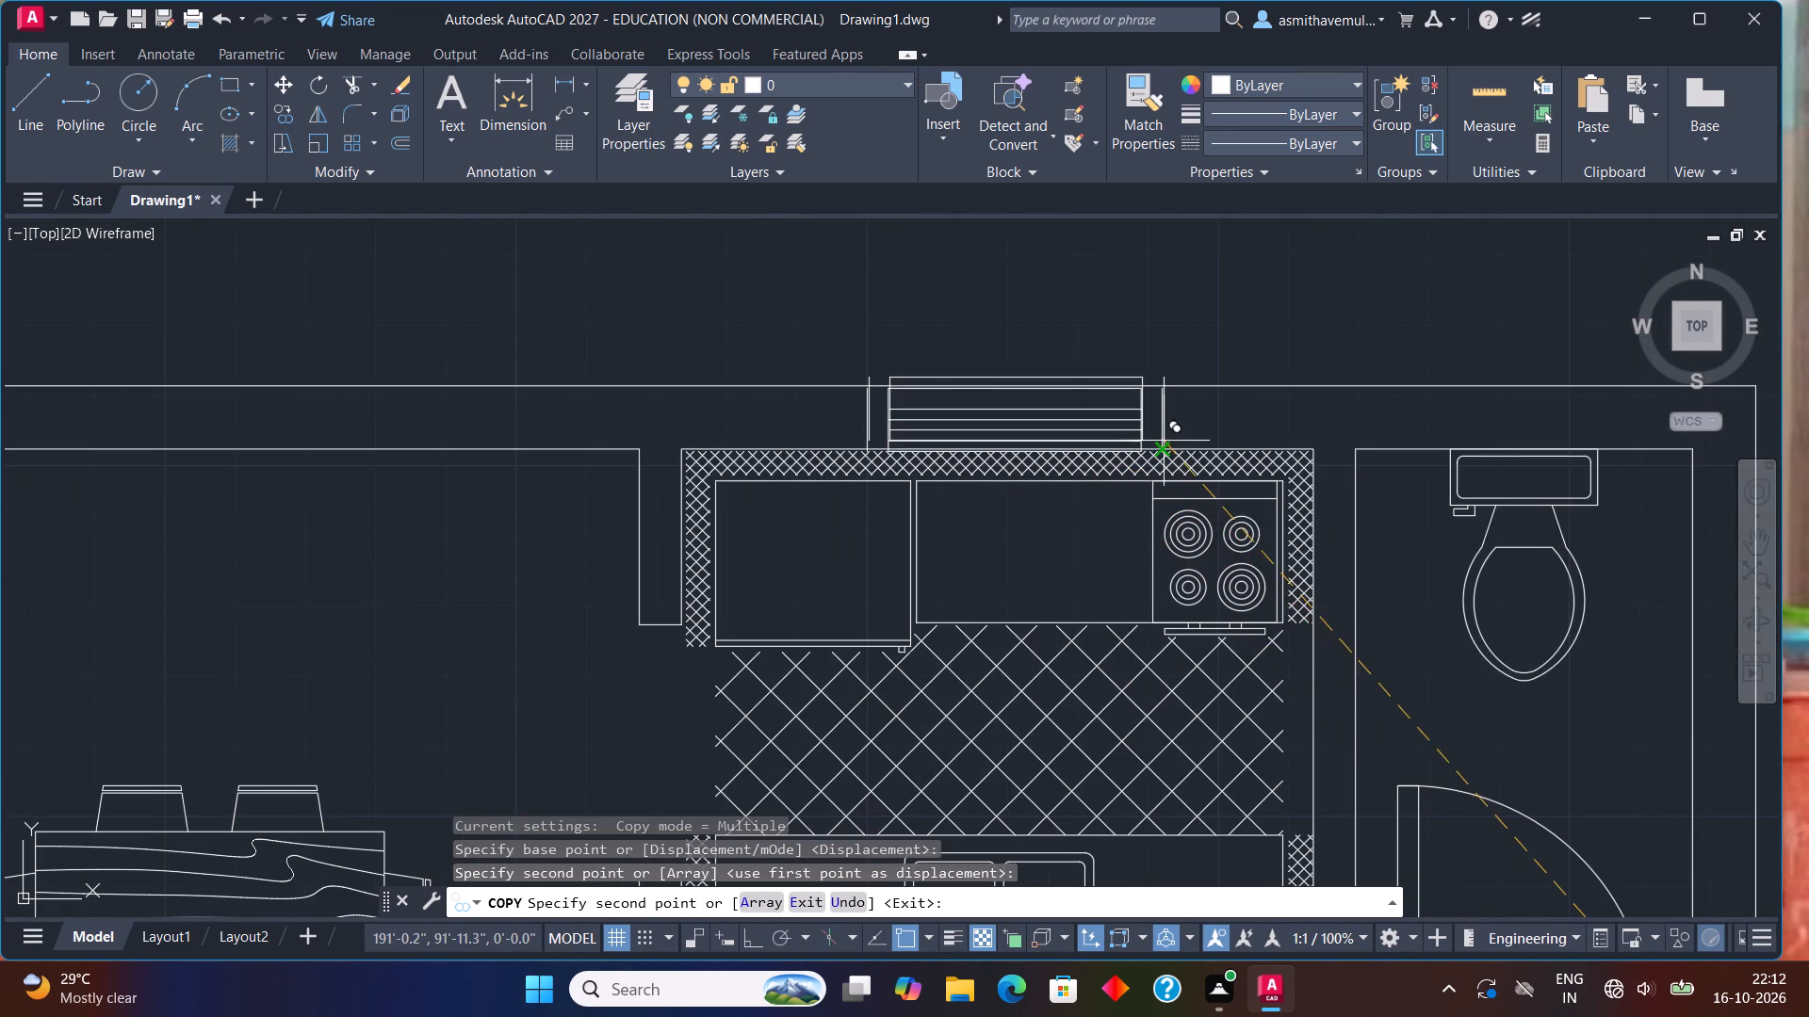
Place another copy of the horizontal symbol in the north wall above the dining area, east of the entrance door.
{"action": "scroll", "coordinate": [724, 456], "scroll_direction": "down", "scroll_amount": 1}
{"action": "middle_click_drag", "start_coordinate": [696, 457], "coordinate": [1179, 569]}
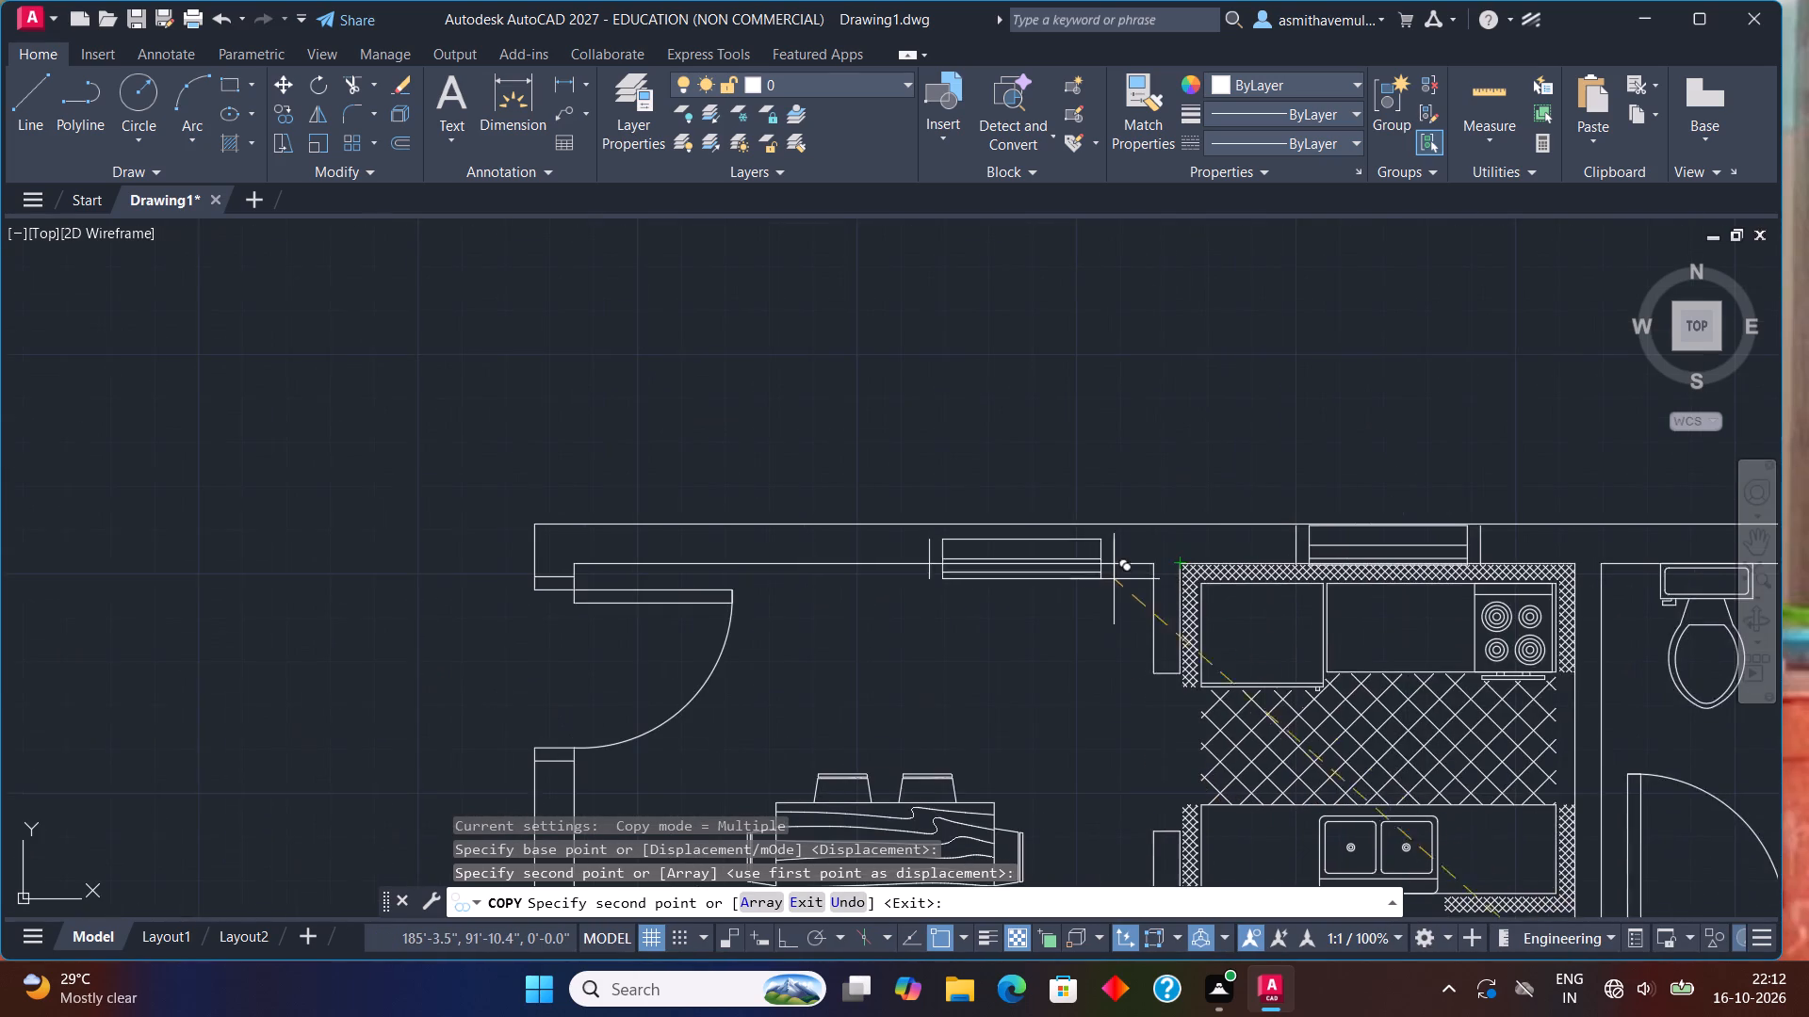
{"action": "scroll", "coordinate": [1073, 578], "scroll_direction": "up", "scroll_amount": 4}
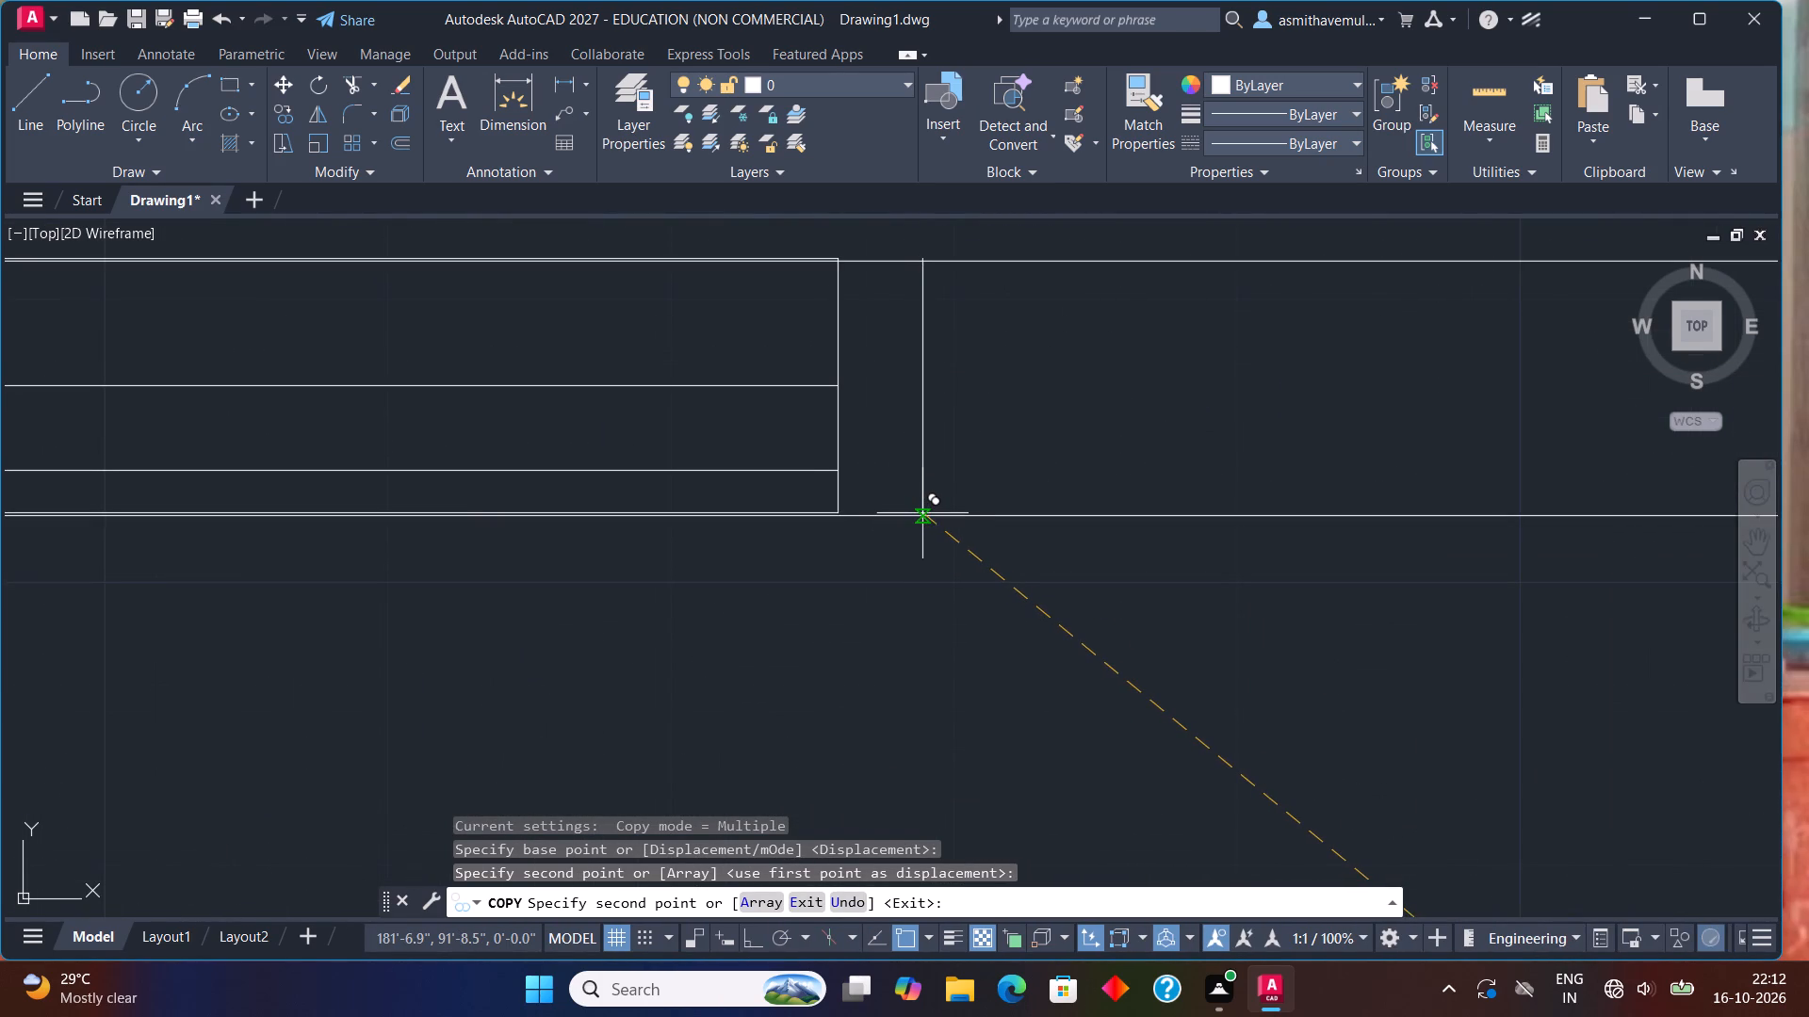
{"action": "left_click", "coordinate": [922, 515]}
{"action": "scroll", "coordinate": [941, 583], "scroll_direction": "down", "scroll_amount": 4}
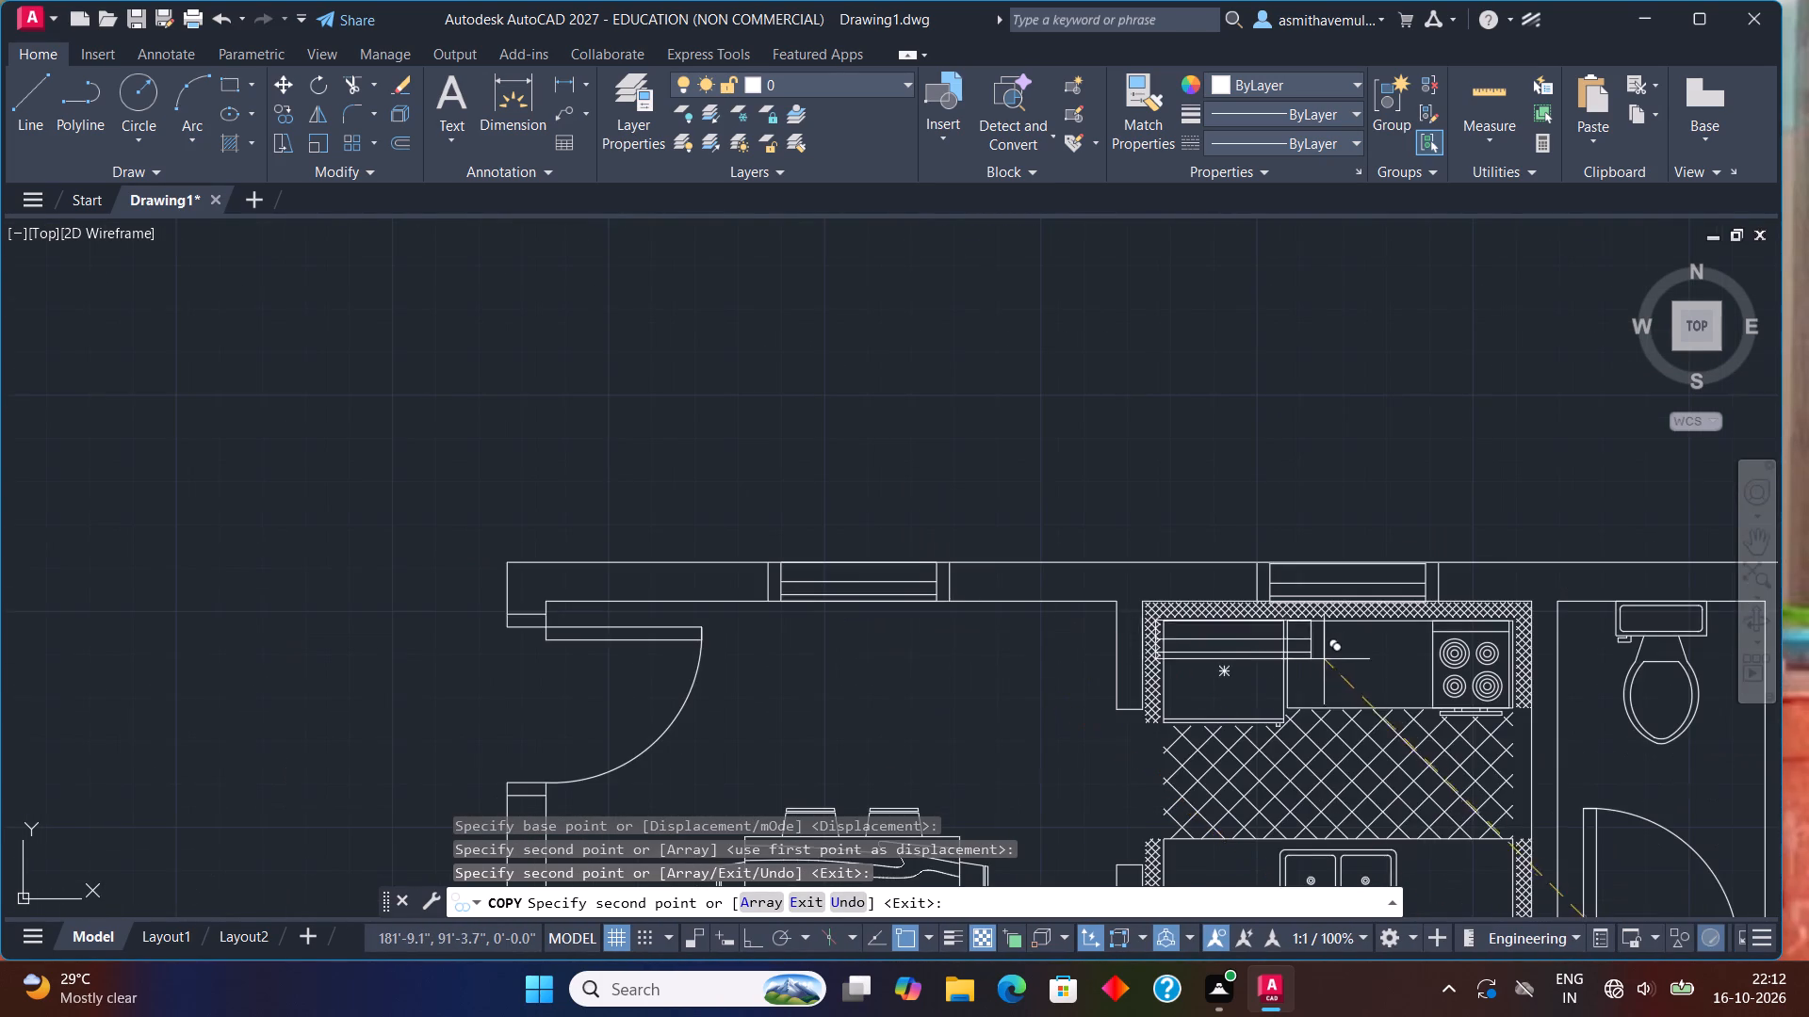
{"action": "scroll", "coordinate": [1422, 673], "scroll_direction": "up", "scroll_amount": 3}
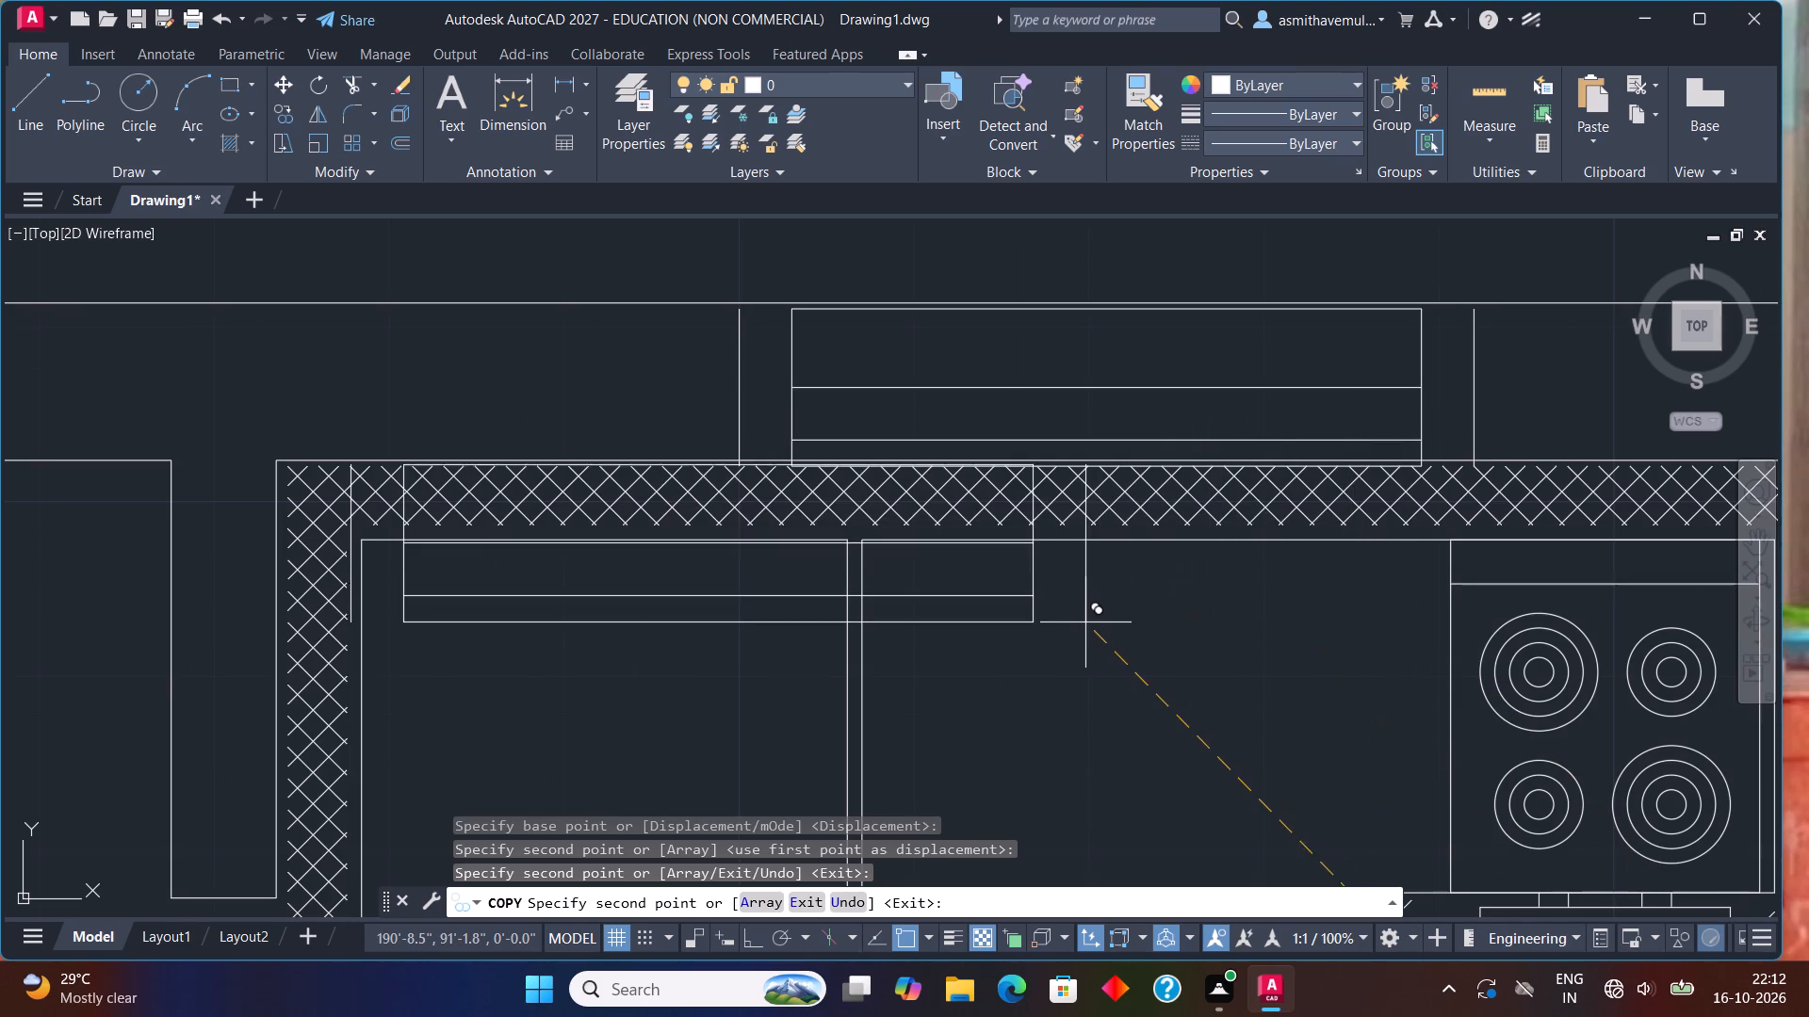
{"action": "key", "text": "Escape"}
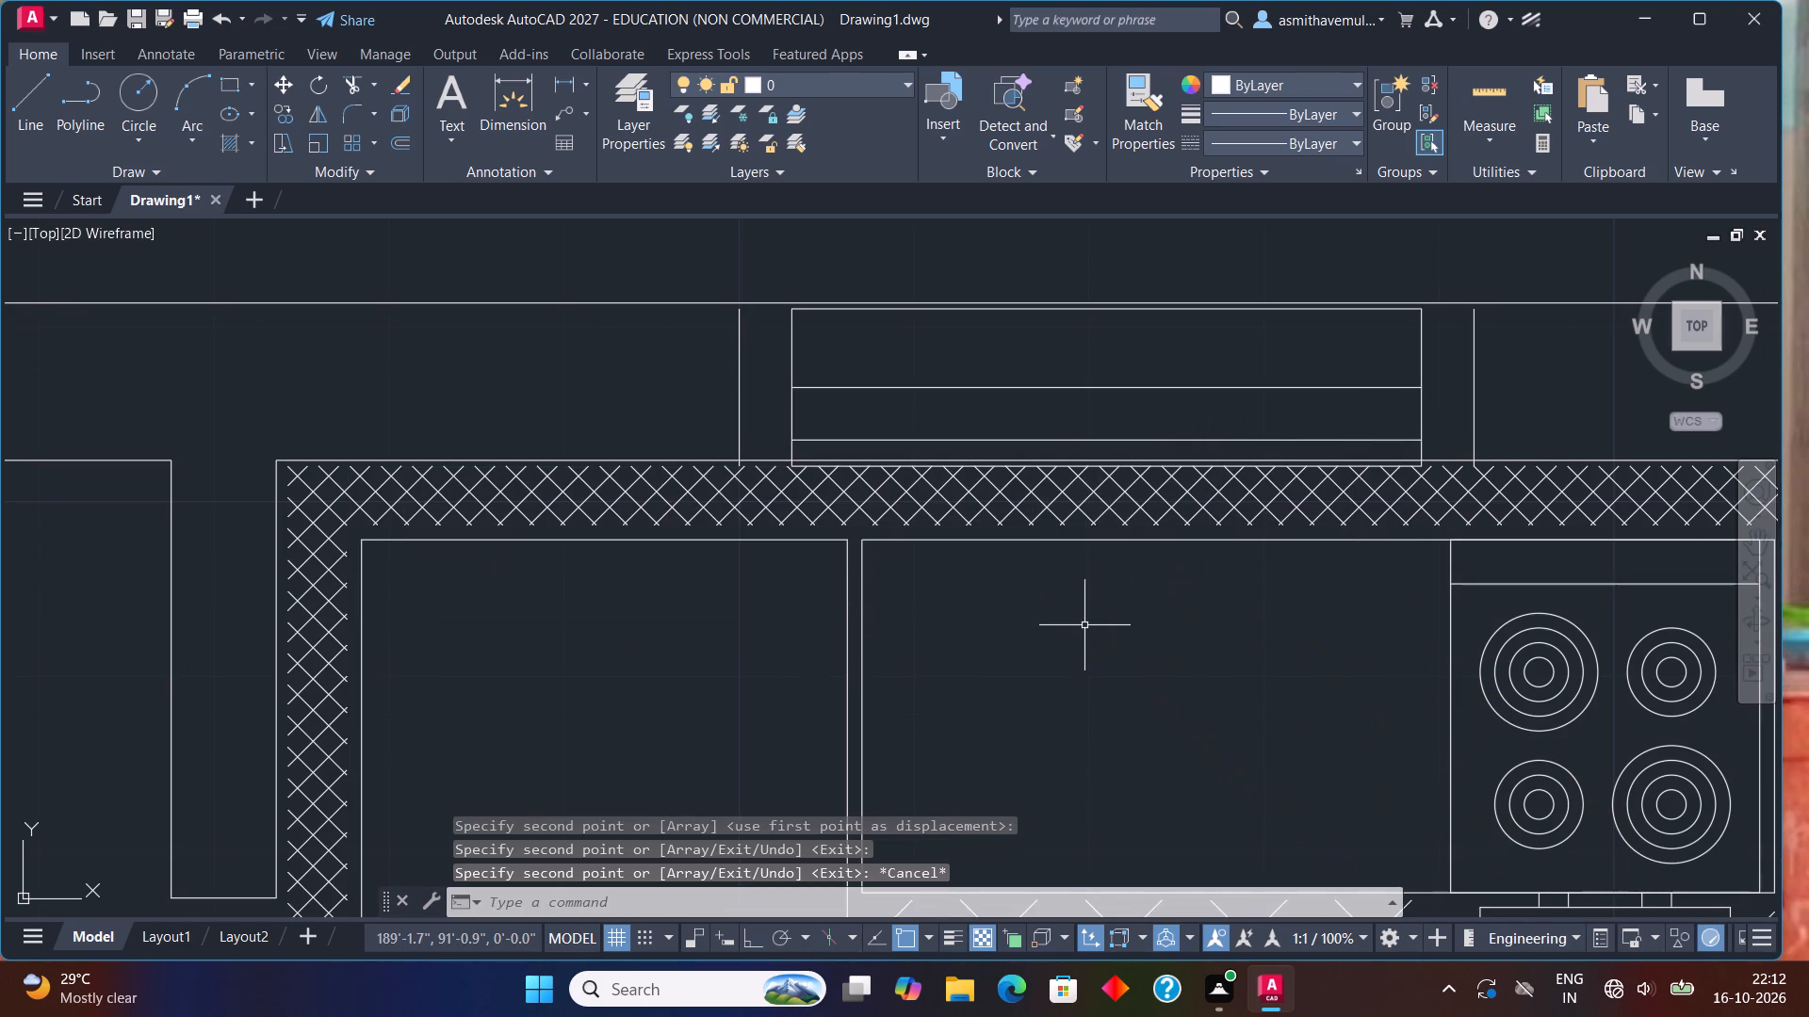
Move the window symbol above the kitchen counter by its north edge onto the north wall's outer line.
{"action": "left_click", "coordinate": [1067, 464]}
{"action": "left_click", "coordinate": [1067, 437]}
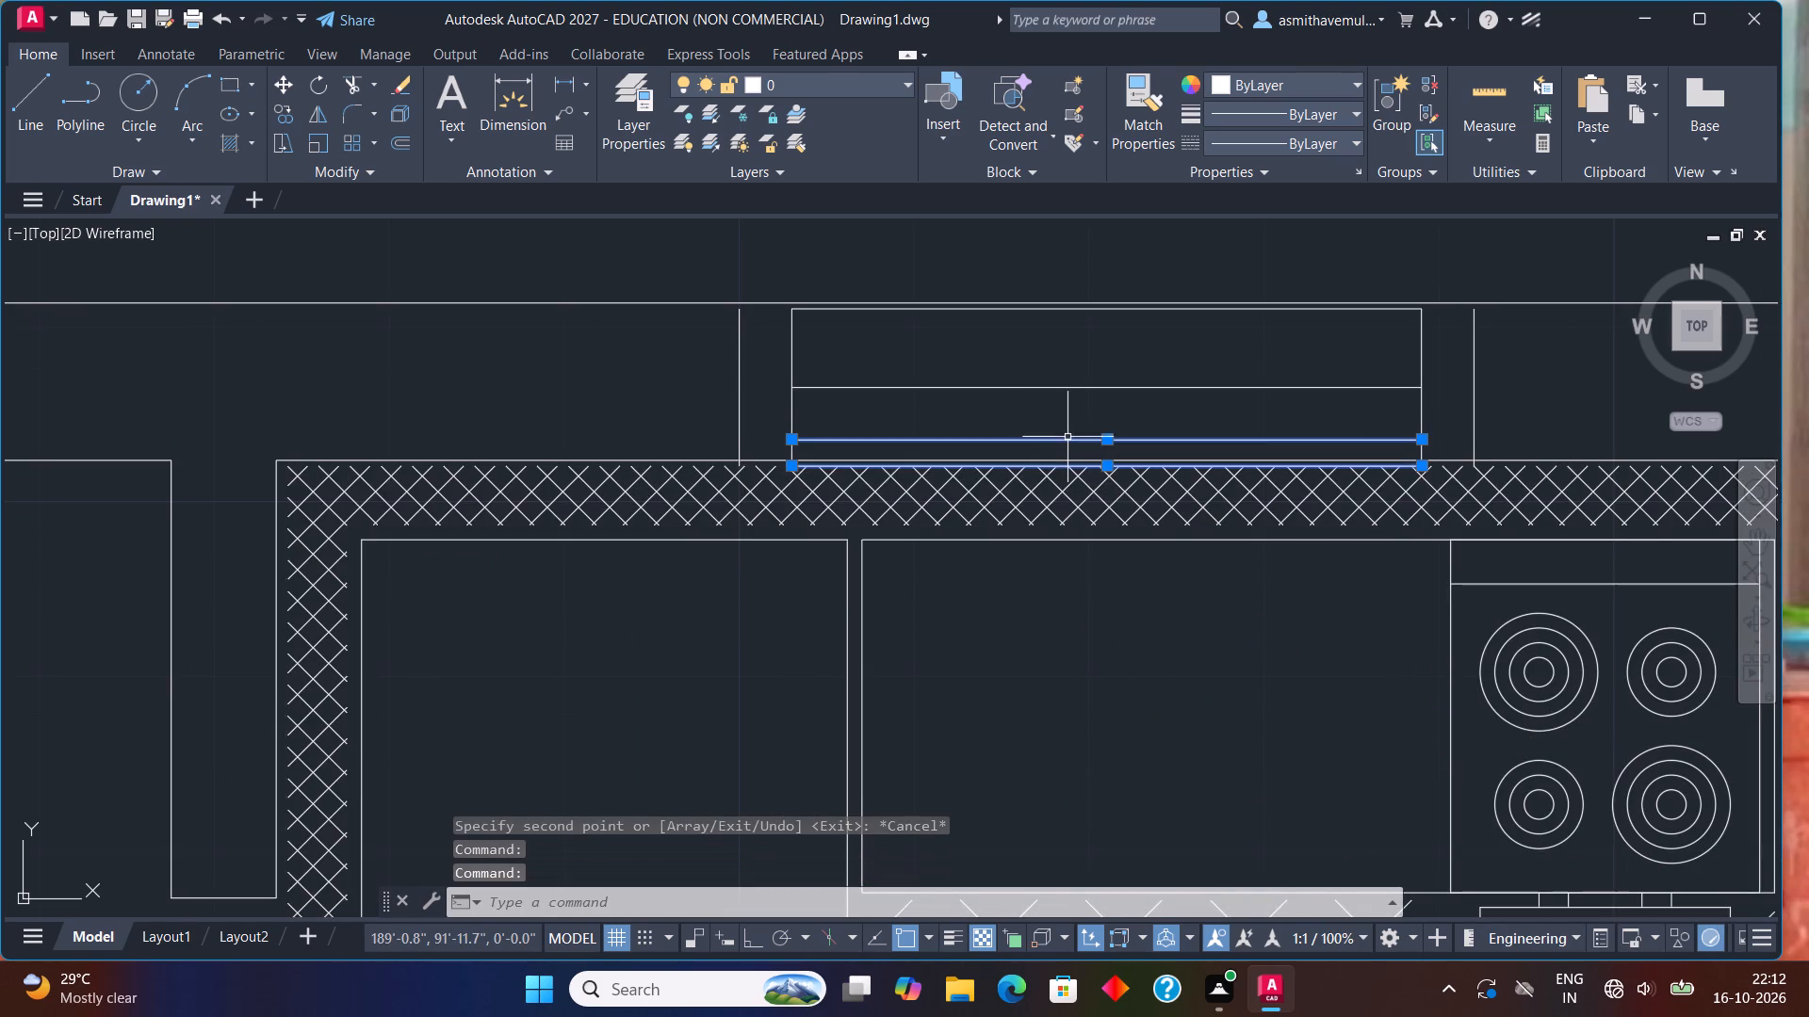
{"action": "left_click", "coordinate": [1071, 394]}
{"action": "left_click", "coordinate": [1075, 383]}
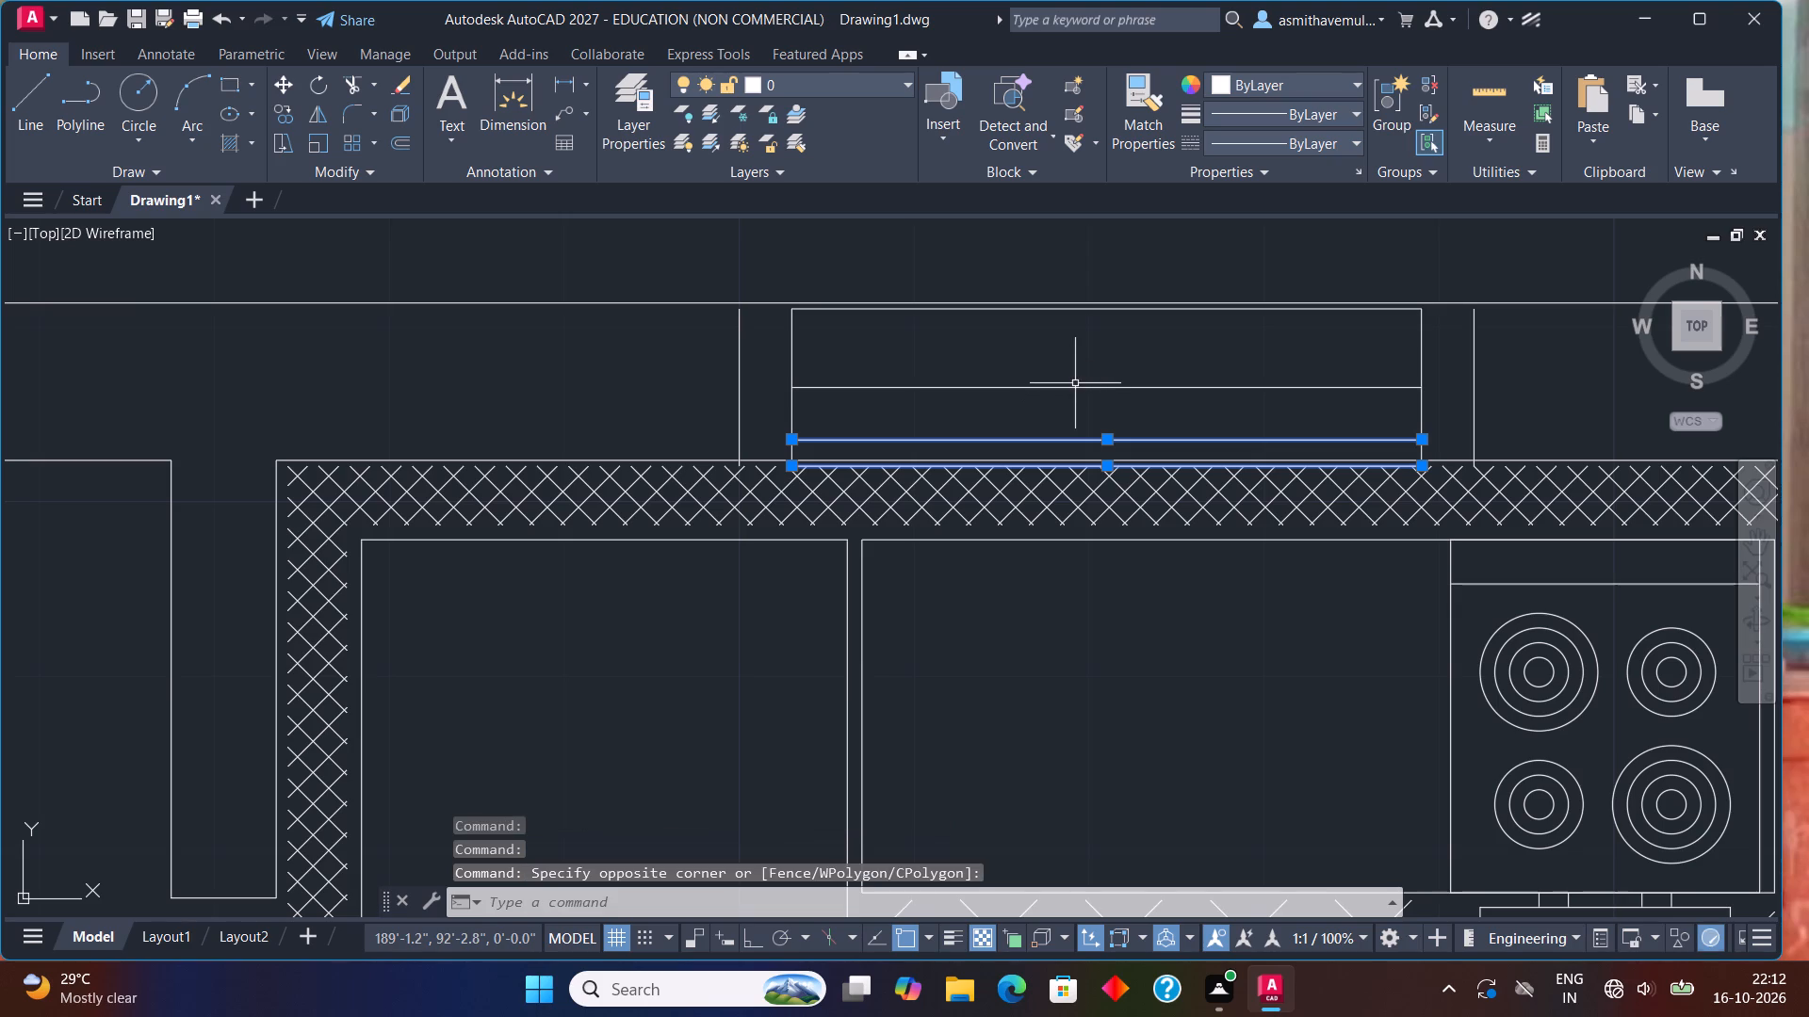
{"action": "left_click_drag", "start_coordinate": [1492, 367], "coordinate": [1309, 370]}
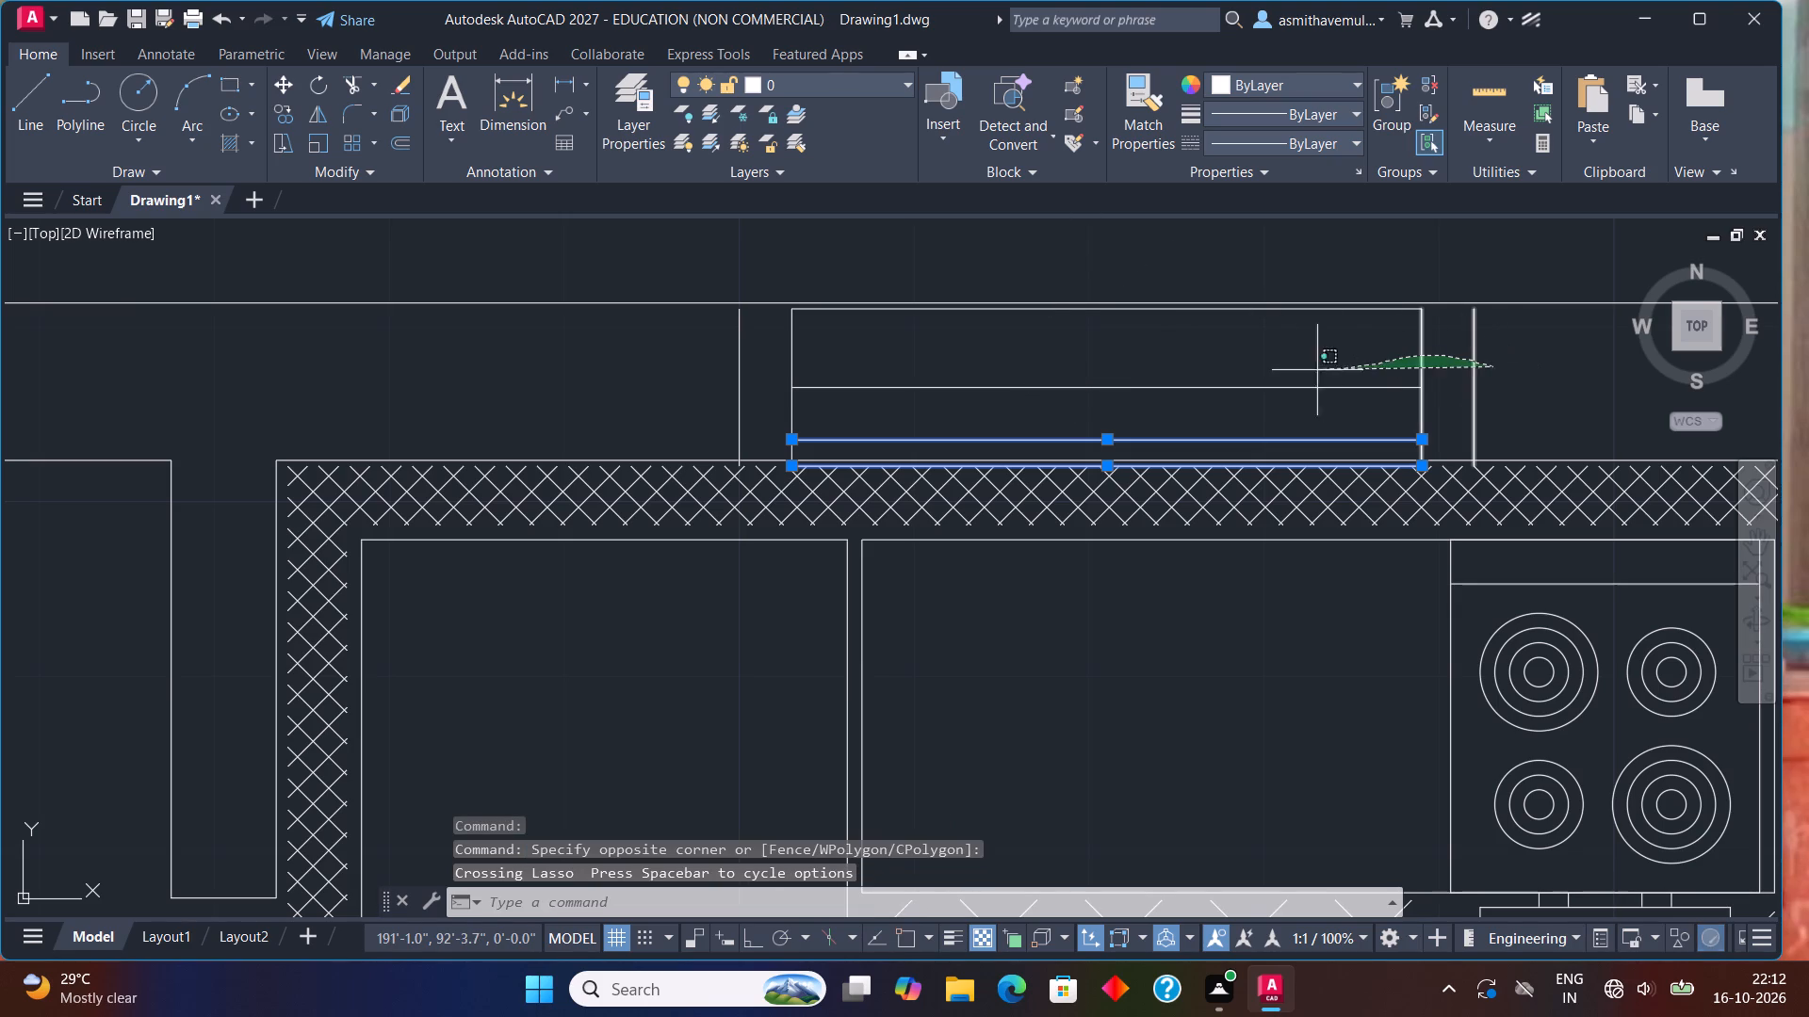
{"action": "left_click_drag", "start_coordinate": [1309, 370], "coordinate": [797, 430]}
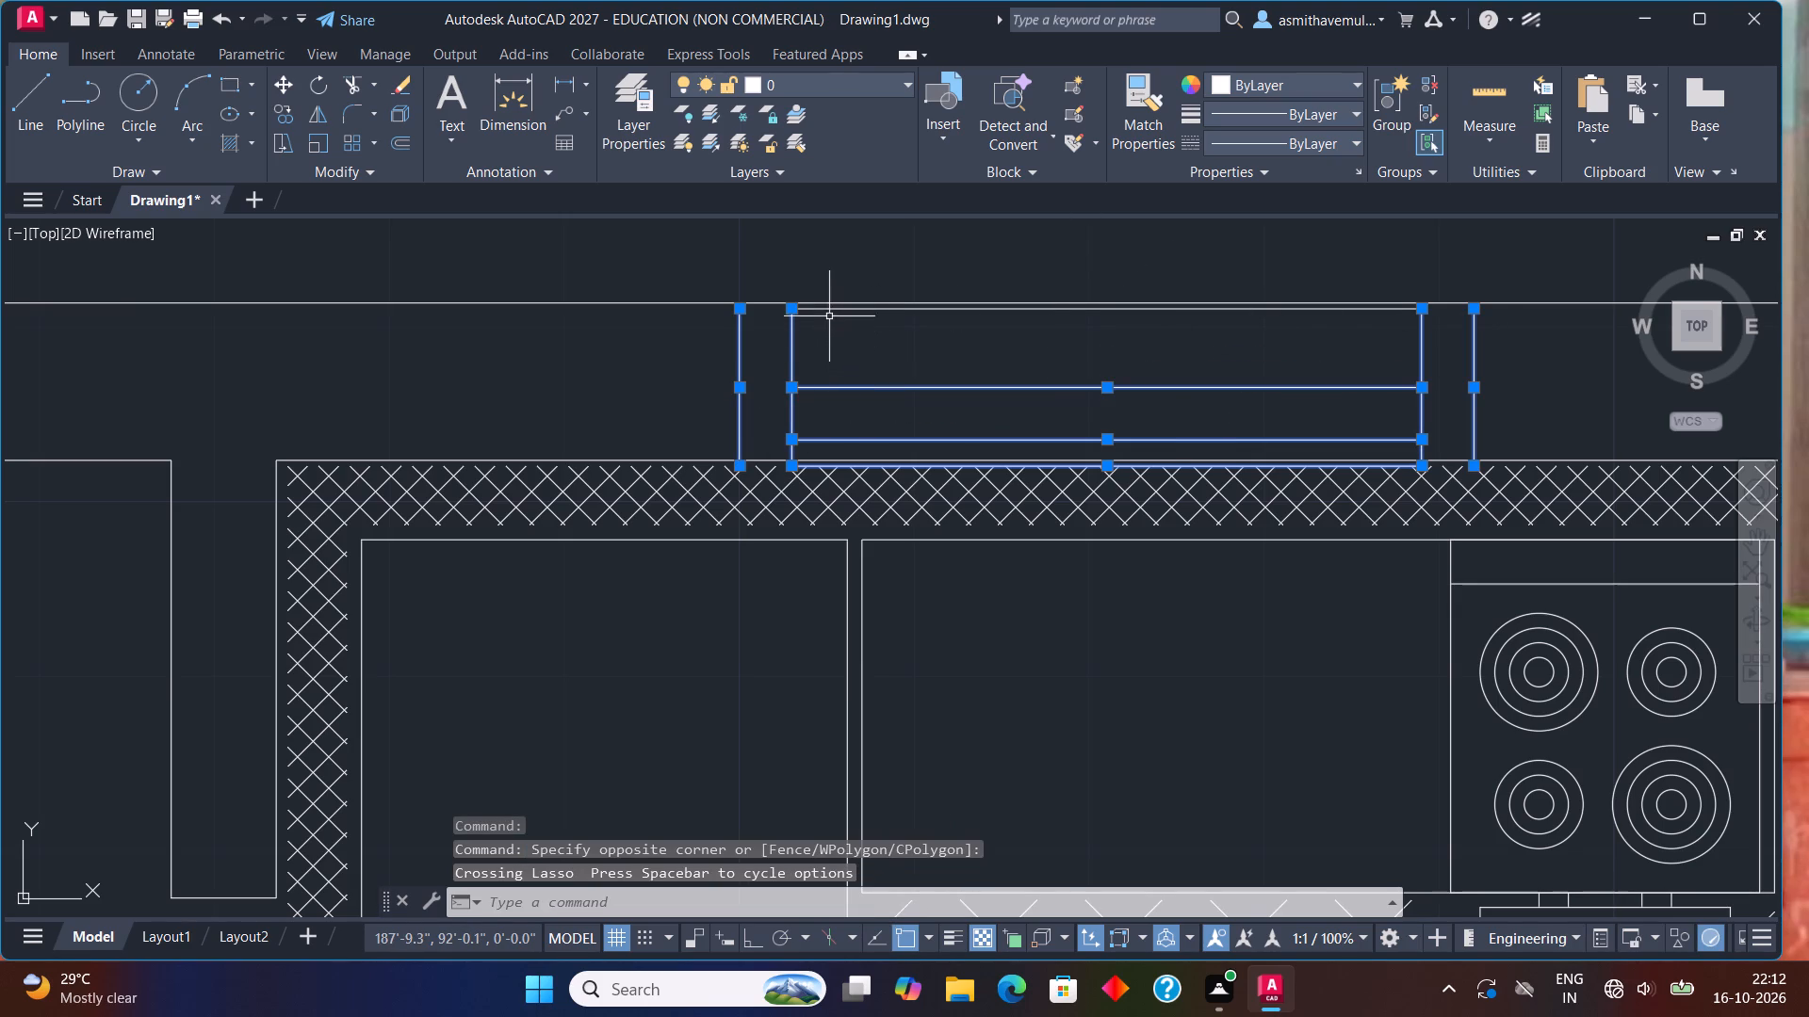
{"action": "left_click", "coordinate": [829, 307]}
{"action": "key", "text": "m"}
{"action": "key", "text": "Return"}
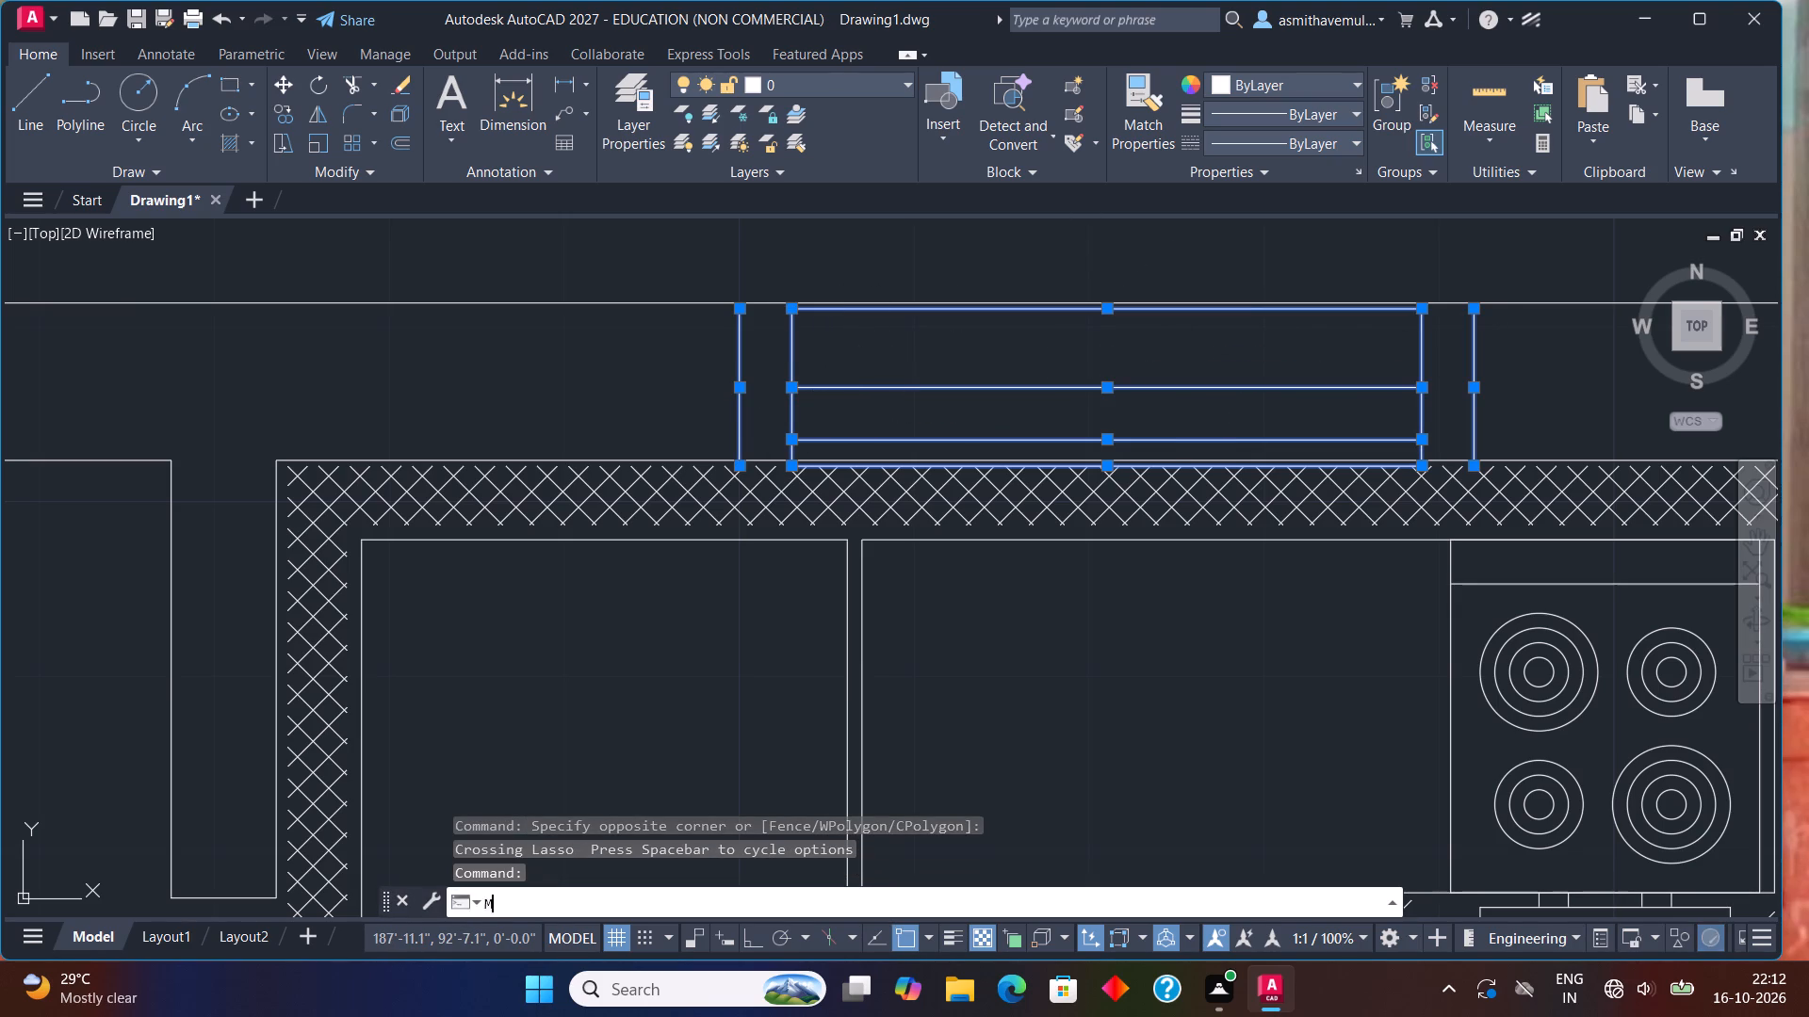
{"action": "left_click", "coordinate": [913, 309]}
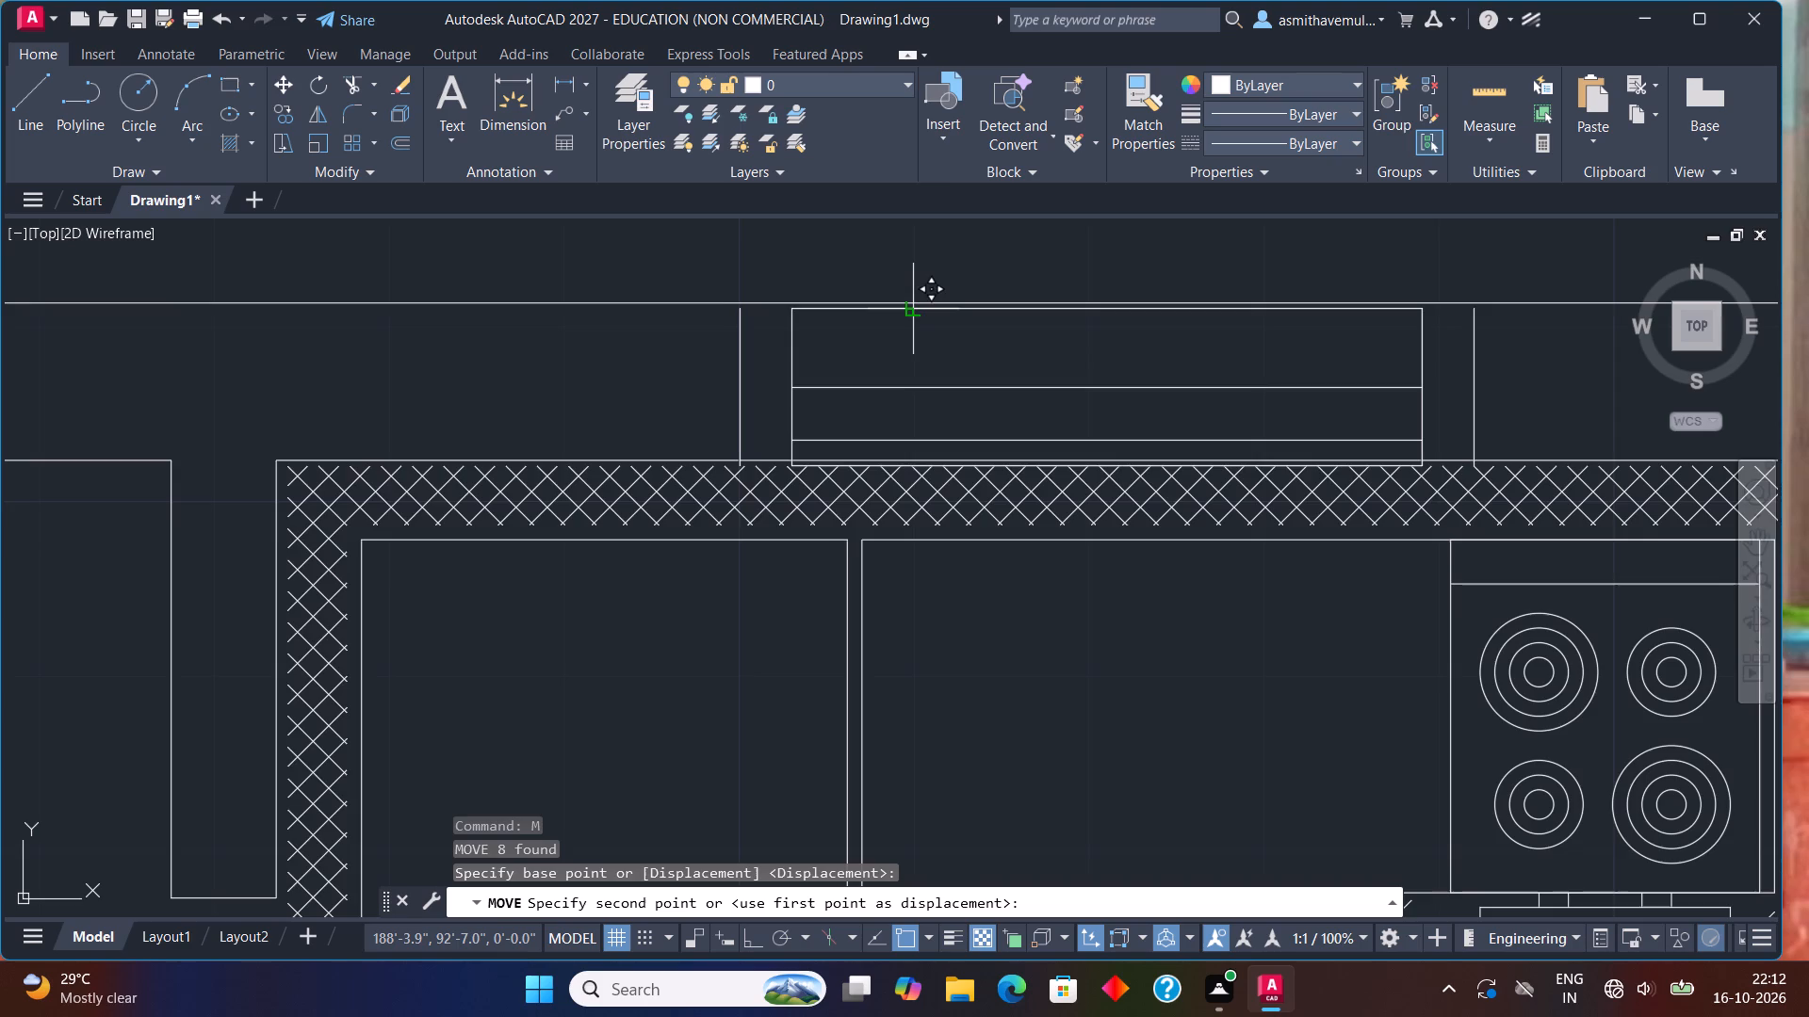
{"action": "scroll", "coordinate": [906, 299], "scroll_direction": "up", "scroll_amount": 3}
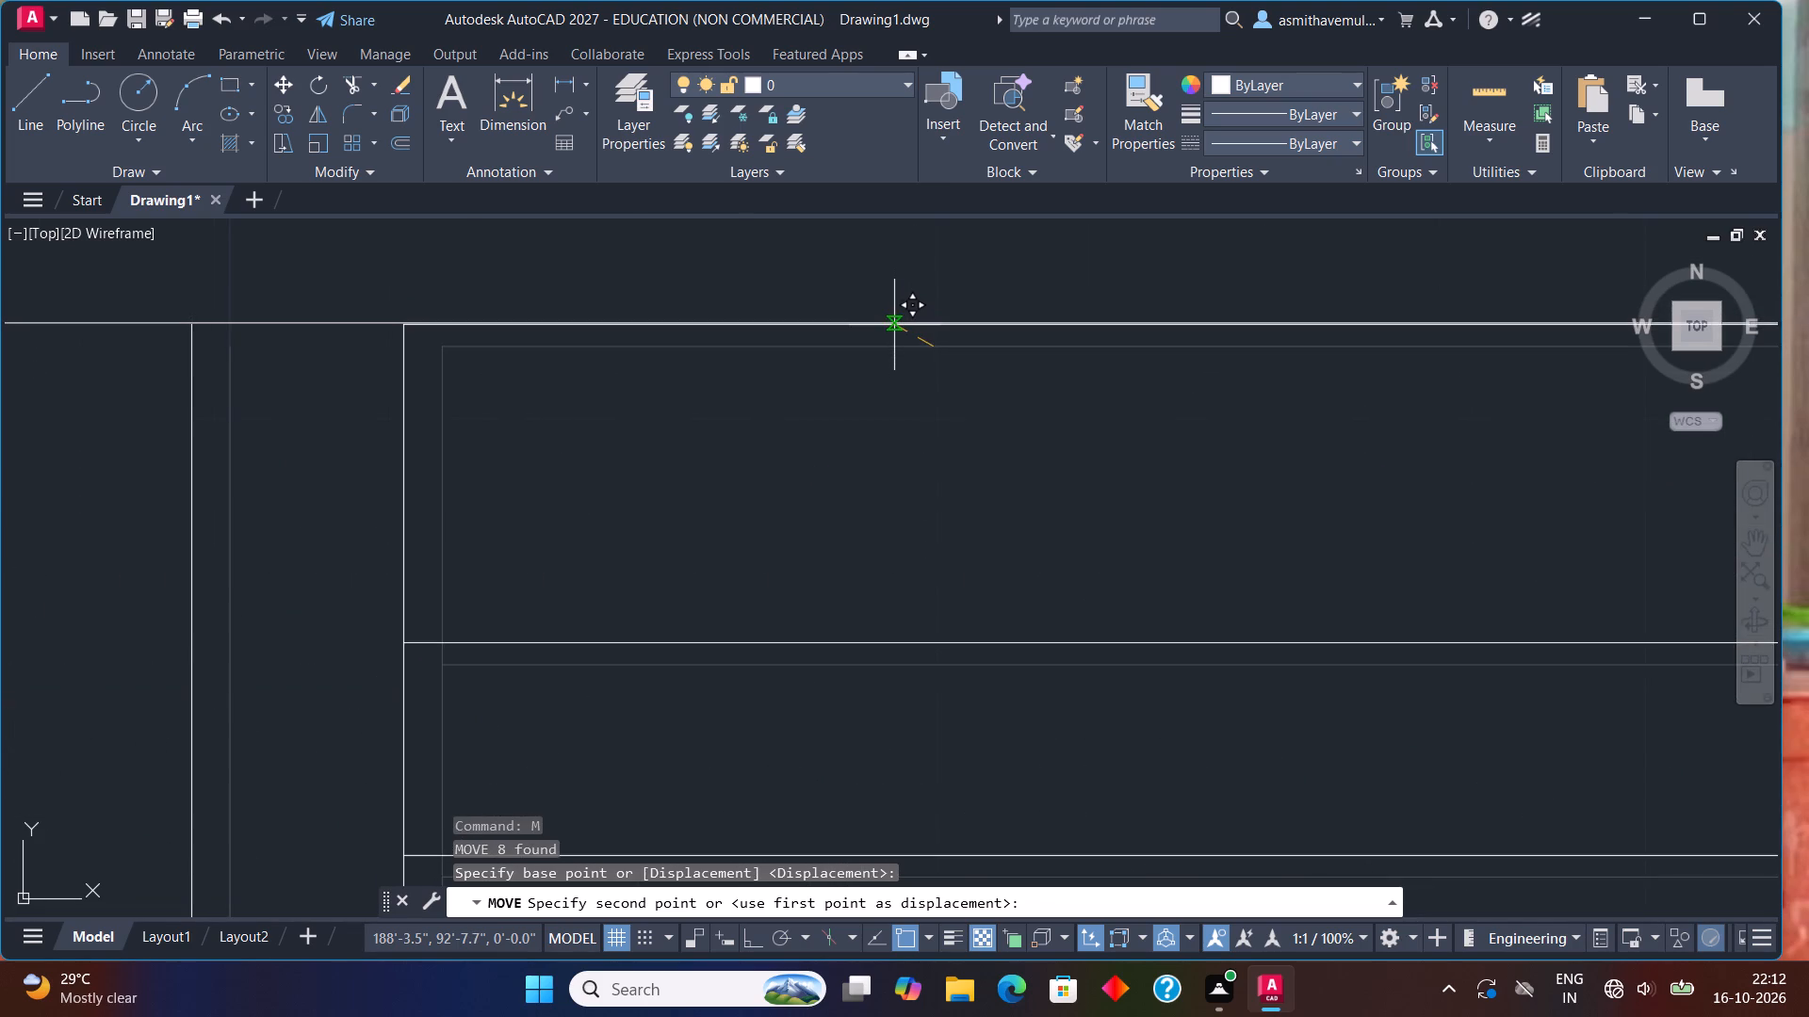
{"action": "left_click", "coordinate": [894, 325]}
Rotate the southern horizontal window symbol outside the plan to vertical about its southeast end, with Ortho on.
{"action": "scroll", "coordinate": [899, 387], "scroll_direction": "down", "scroll_amount": 3}
{"action": "scroll", "coordinate": [945, 458], "scroll_direction": "down", "scroll_amount": 2}
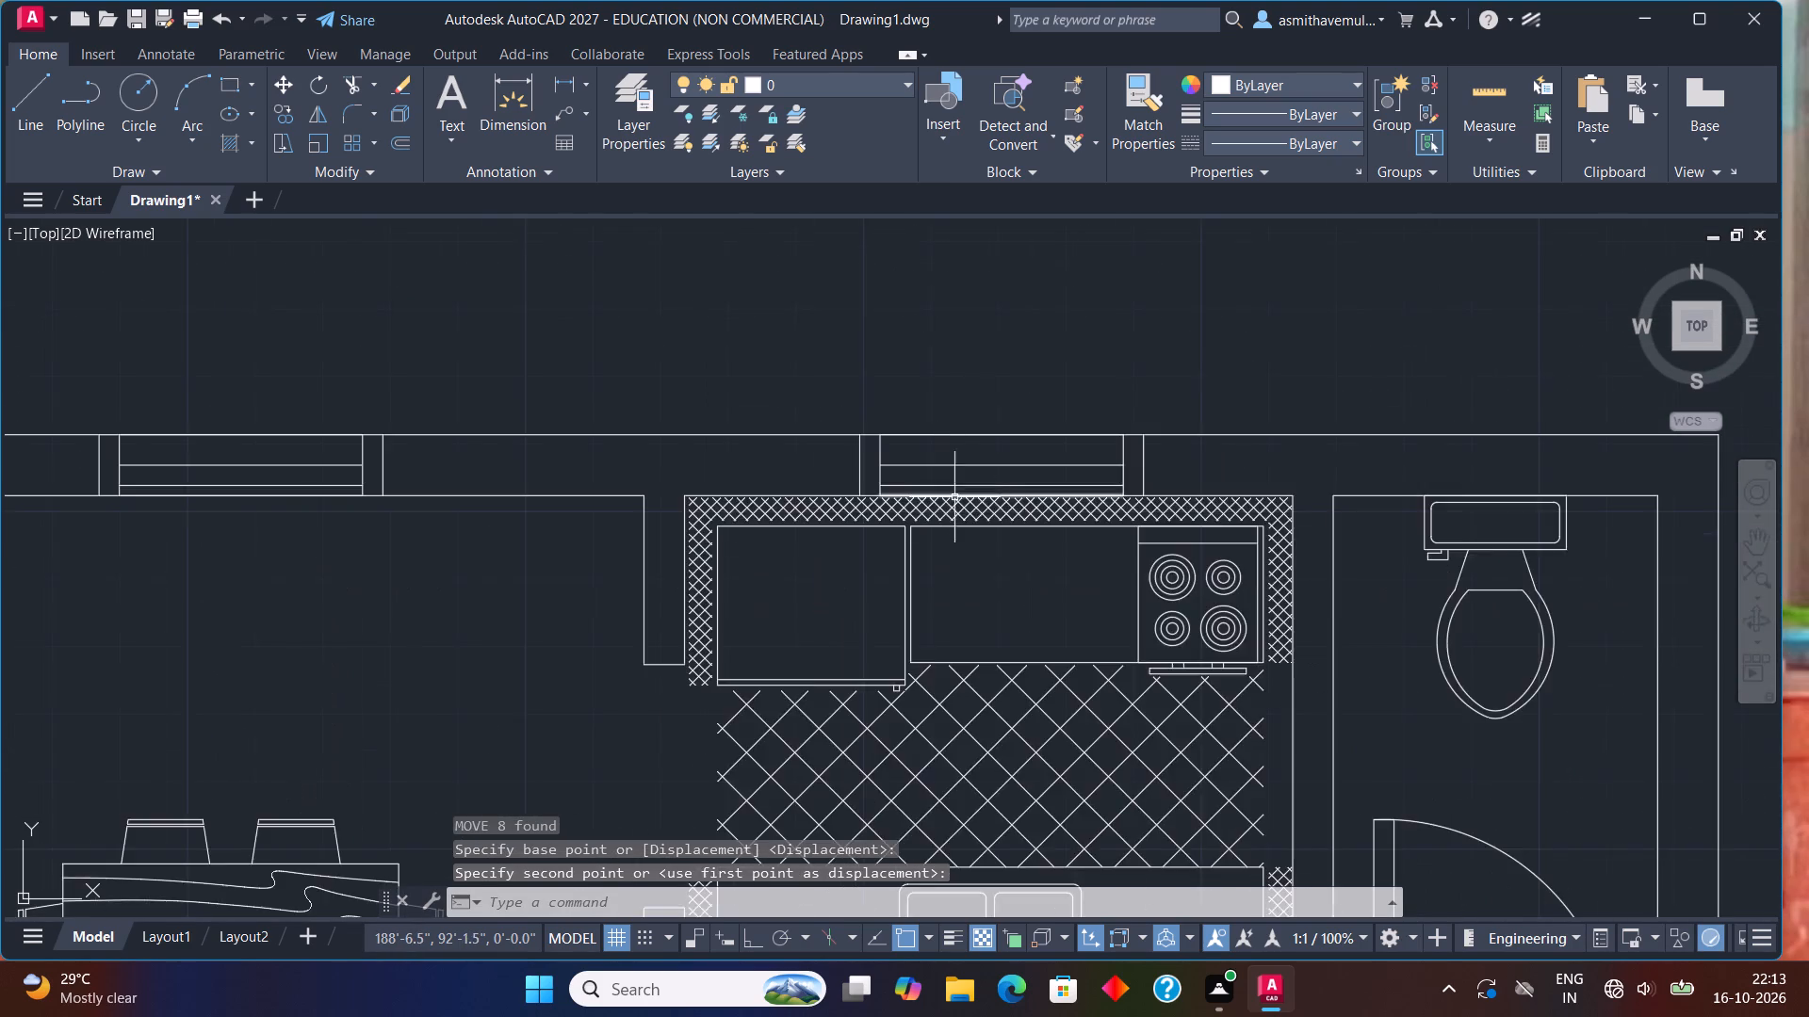
{"action": "scroll", "coordinate": [974, 525], "scroll_direction": "down", "scroll_amount": 1}
{"action": "scroll", "coordinate": [1064, 620], "scroll_direction": "down", "scroll_amount": 1}
{"action": "scroll", "coordinate": [1149, 669], "scroll_direction": "down", "scroll_amount": 1}
{"action": "middle_click_drag", "start_coordinate": [1169, 668], "coordinate": [1096, 293]}
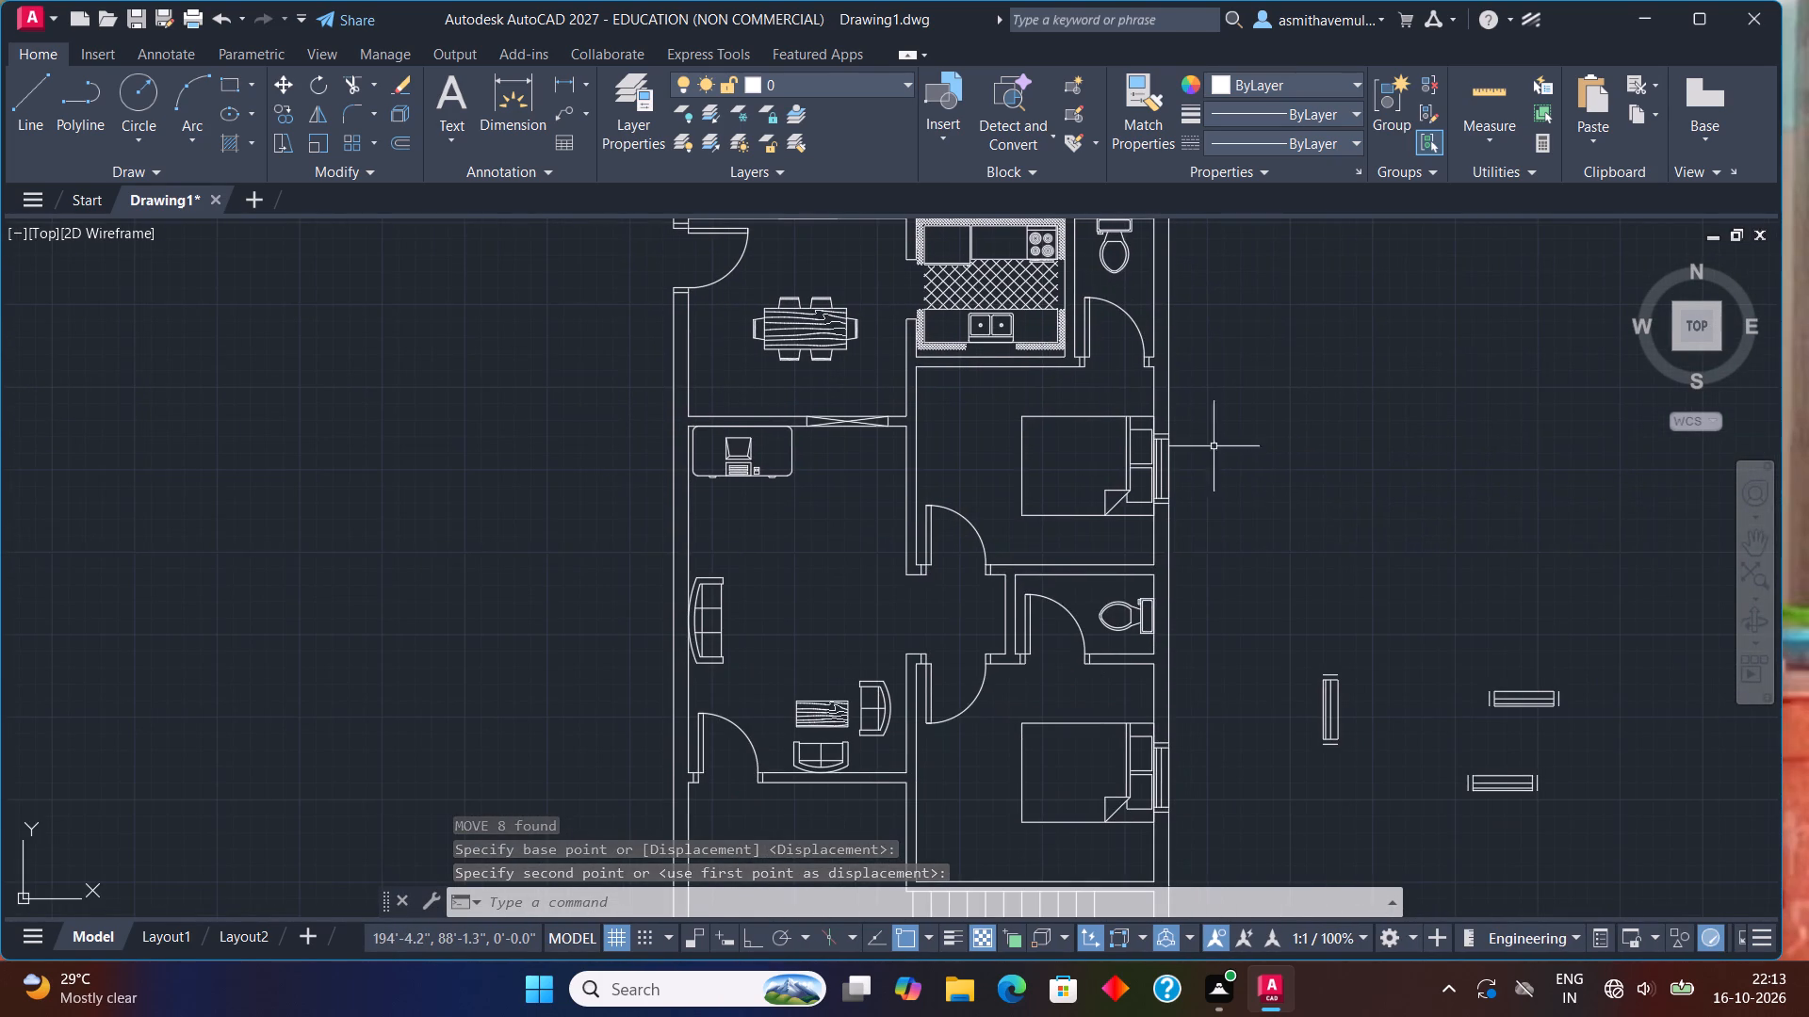
{"action": "middle_click_drag", "start_coordinate": [1405, 673], "coordinate": [1220, 559]}
{"action": "left_click_drag", "start_coordinate": [1350, 636], "coordinate": [1282, 692]}
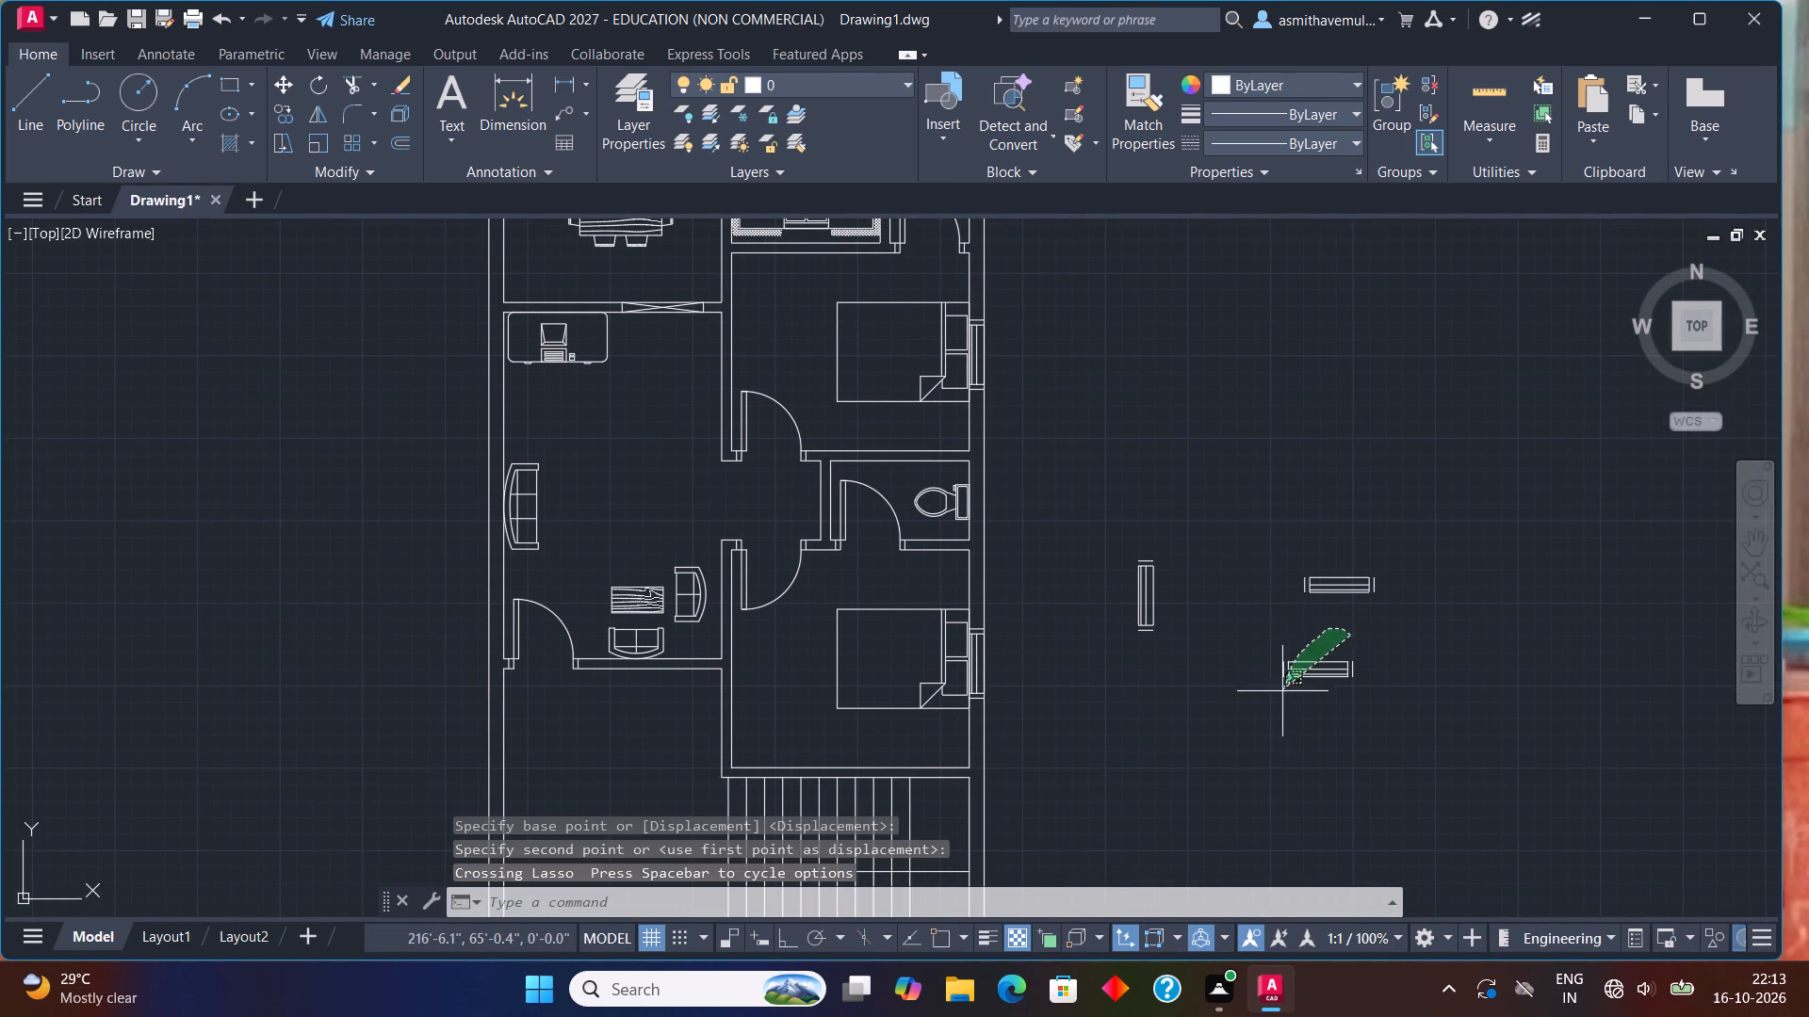
{"action": "left_click_drag", "start_coordinate": [1282, 692], "coordinate": [1428, 704]}
{"action": "left_click_drag", "start_coordinate": [1410, 669], "coordinate": [1629, 672]}
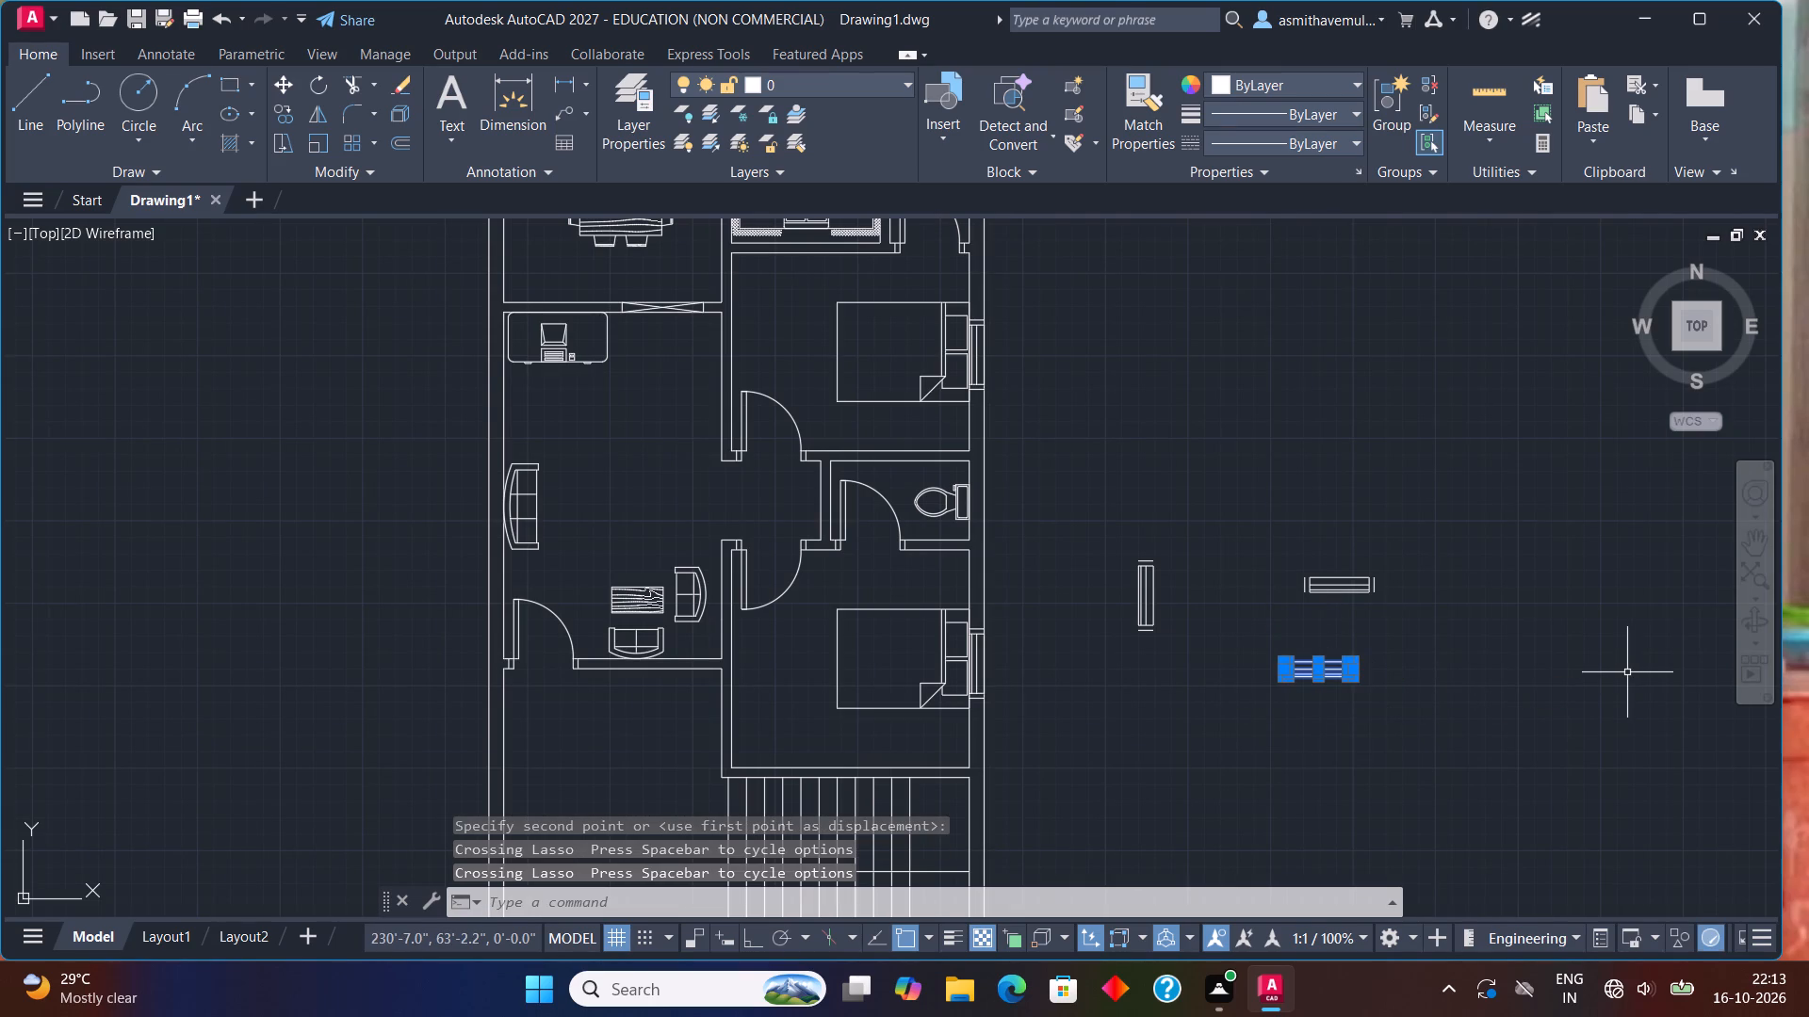
{"action": "type", "text": "RO"}
{"action": "key", "text": "Return"}
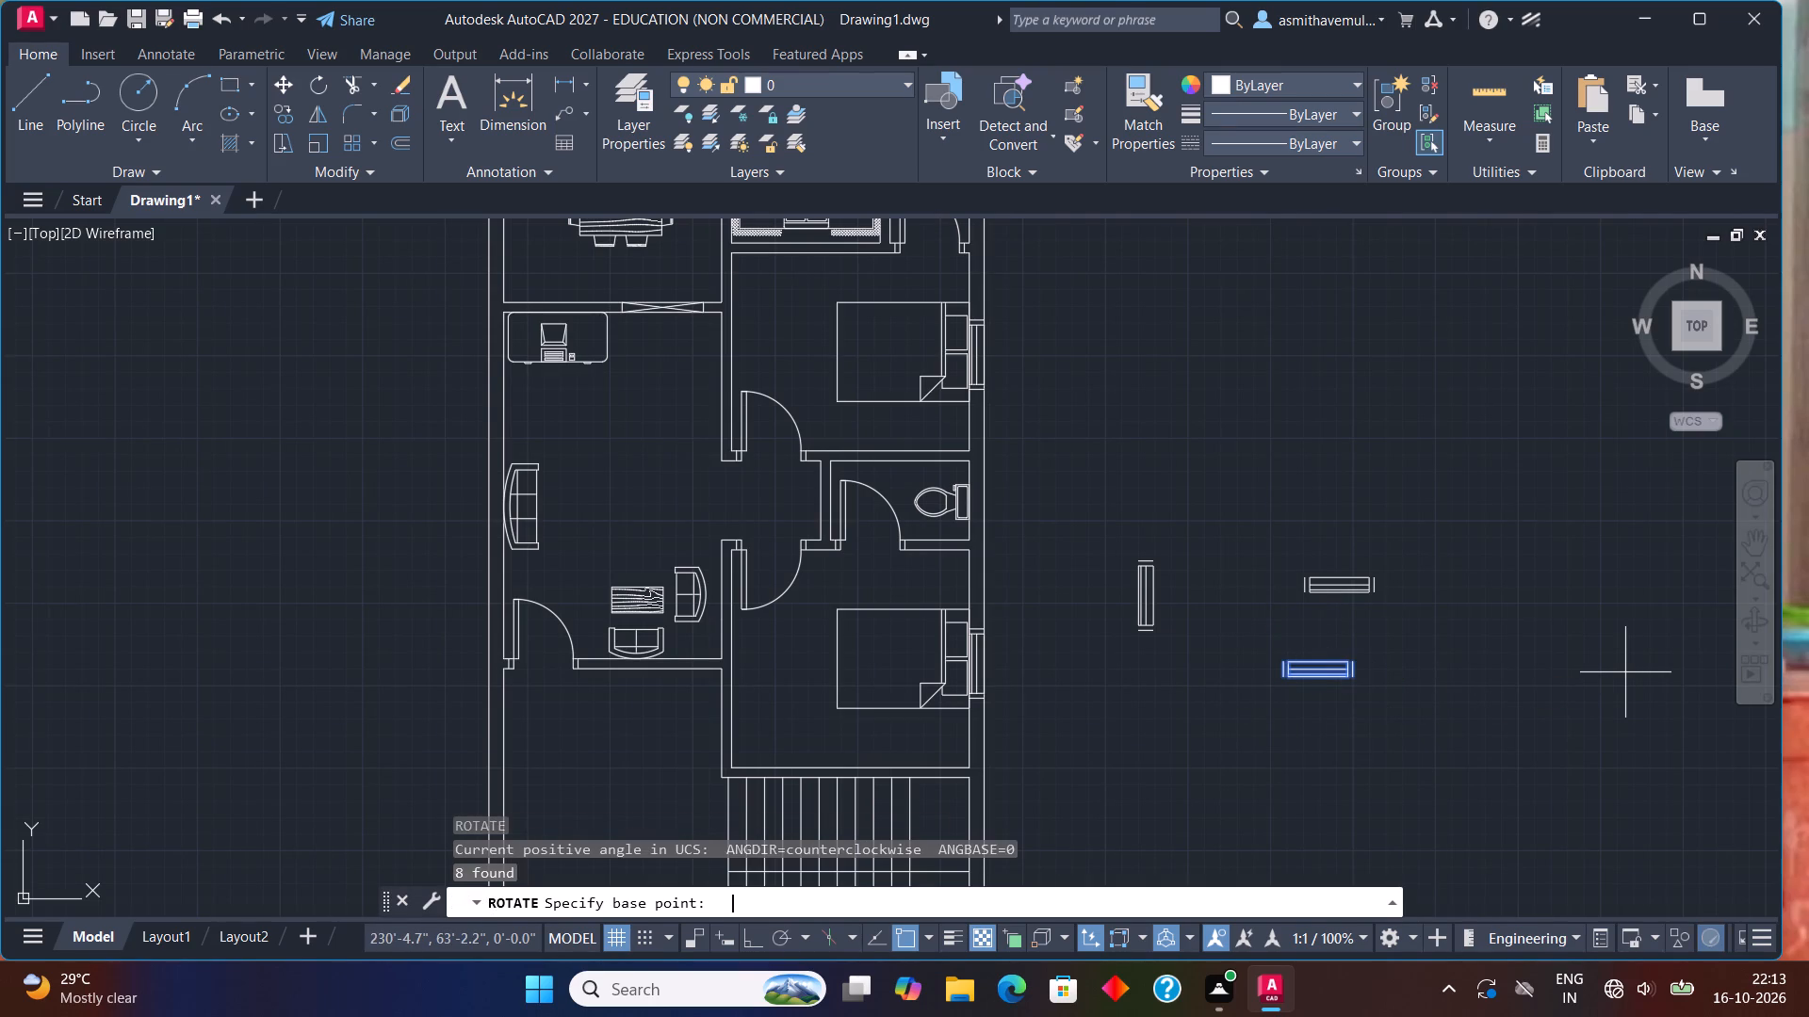
{"action": "scroll", "coordinate": [1404, 845], "scroll_direction": "up", "scroll_amount": 1}
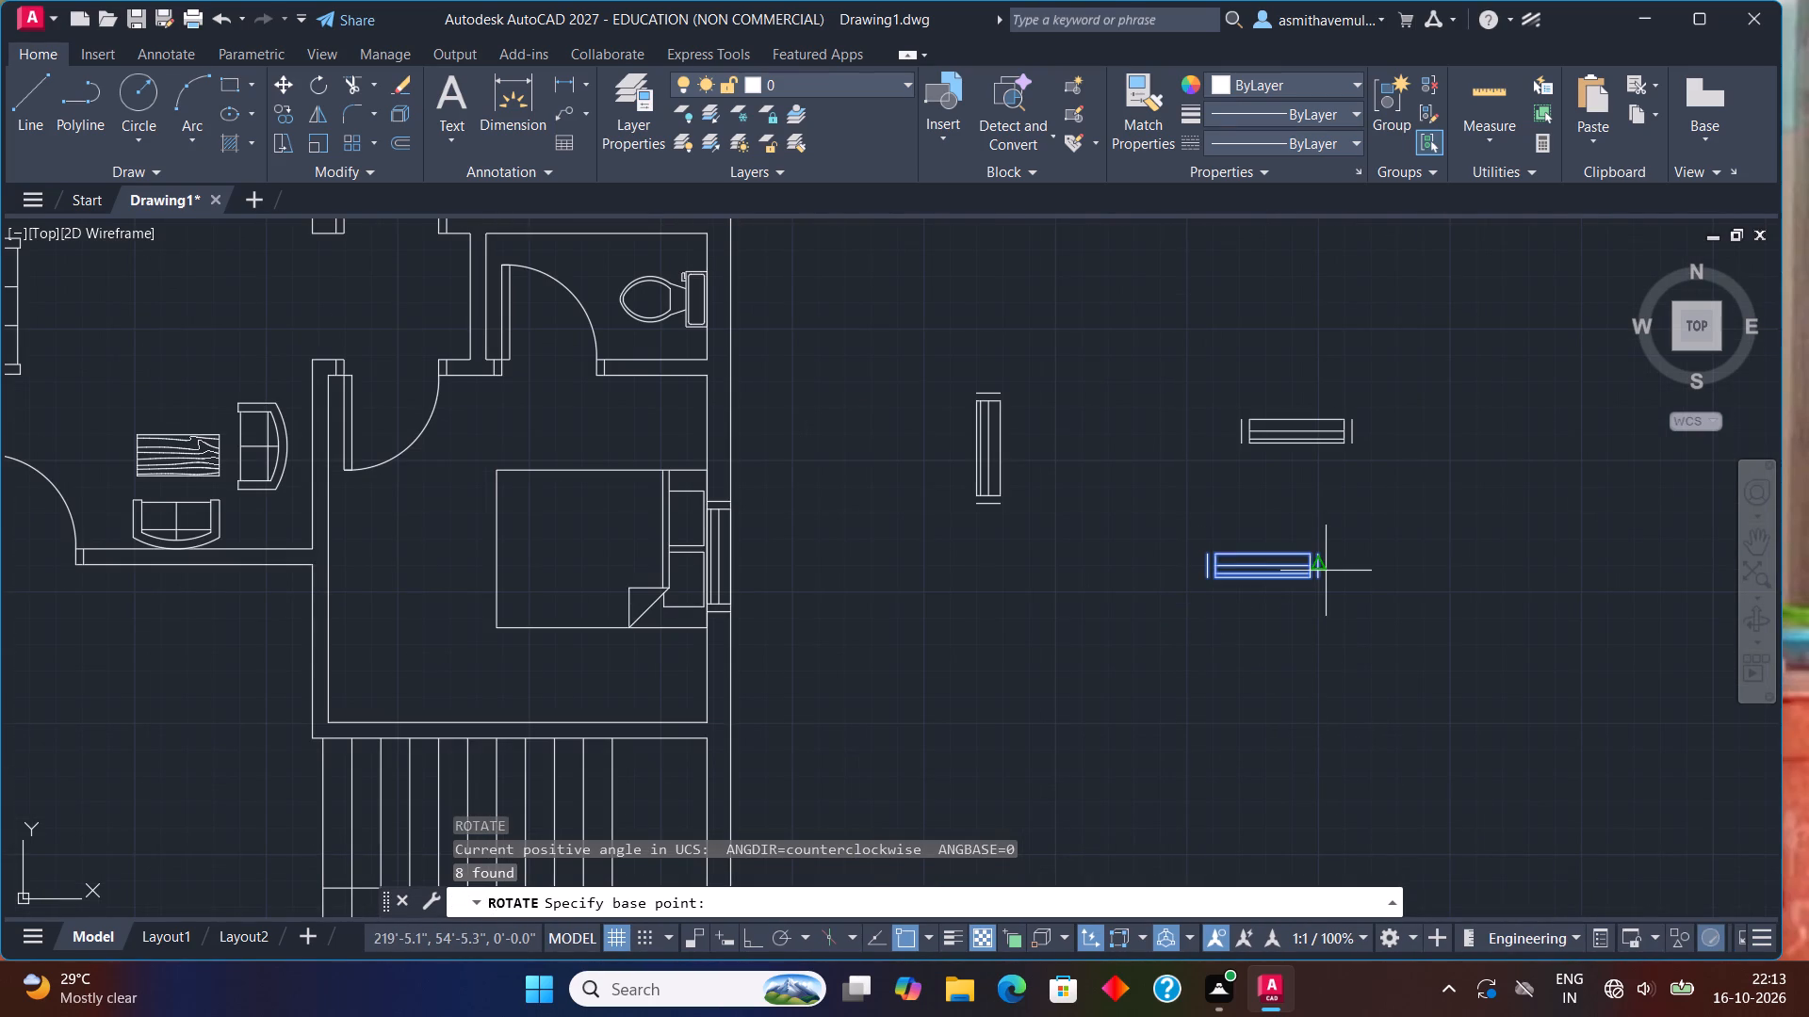
{"action": "left_click", "coordinate": [1326, 576]}
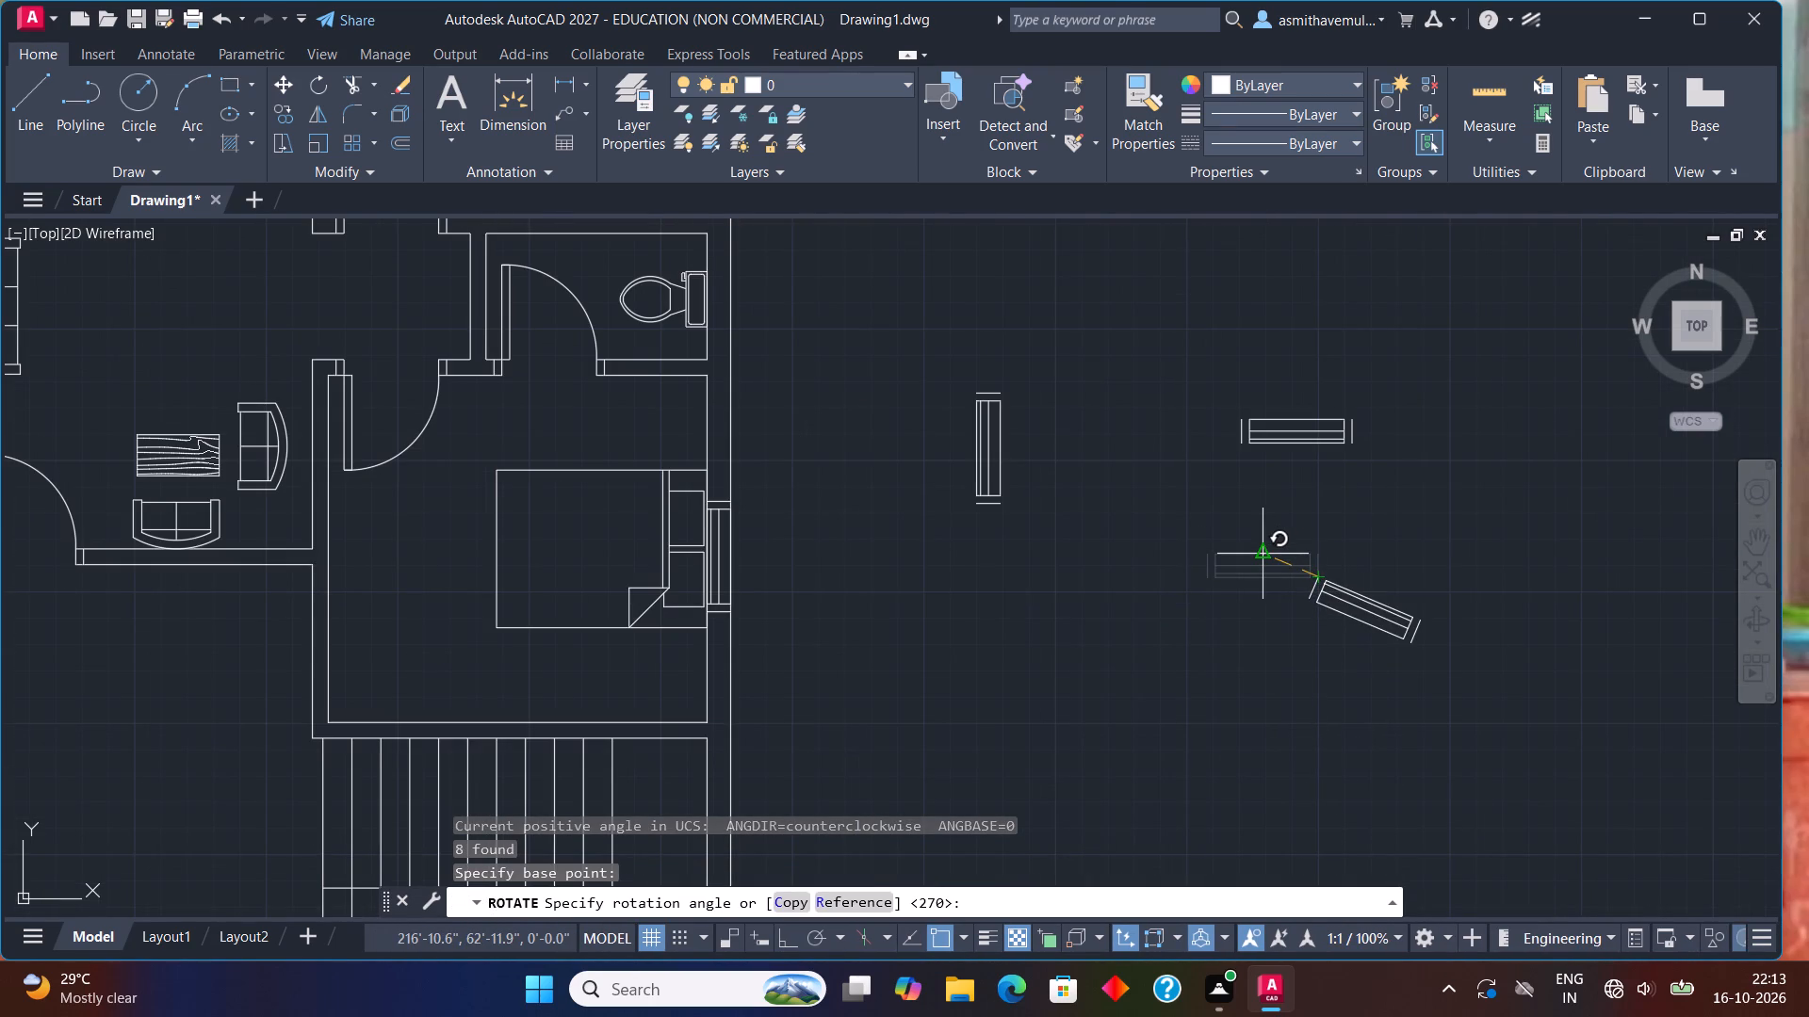
{"action": "key", "text": "F8"}
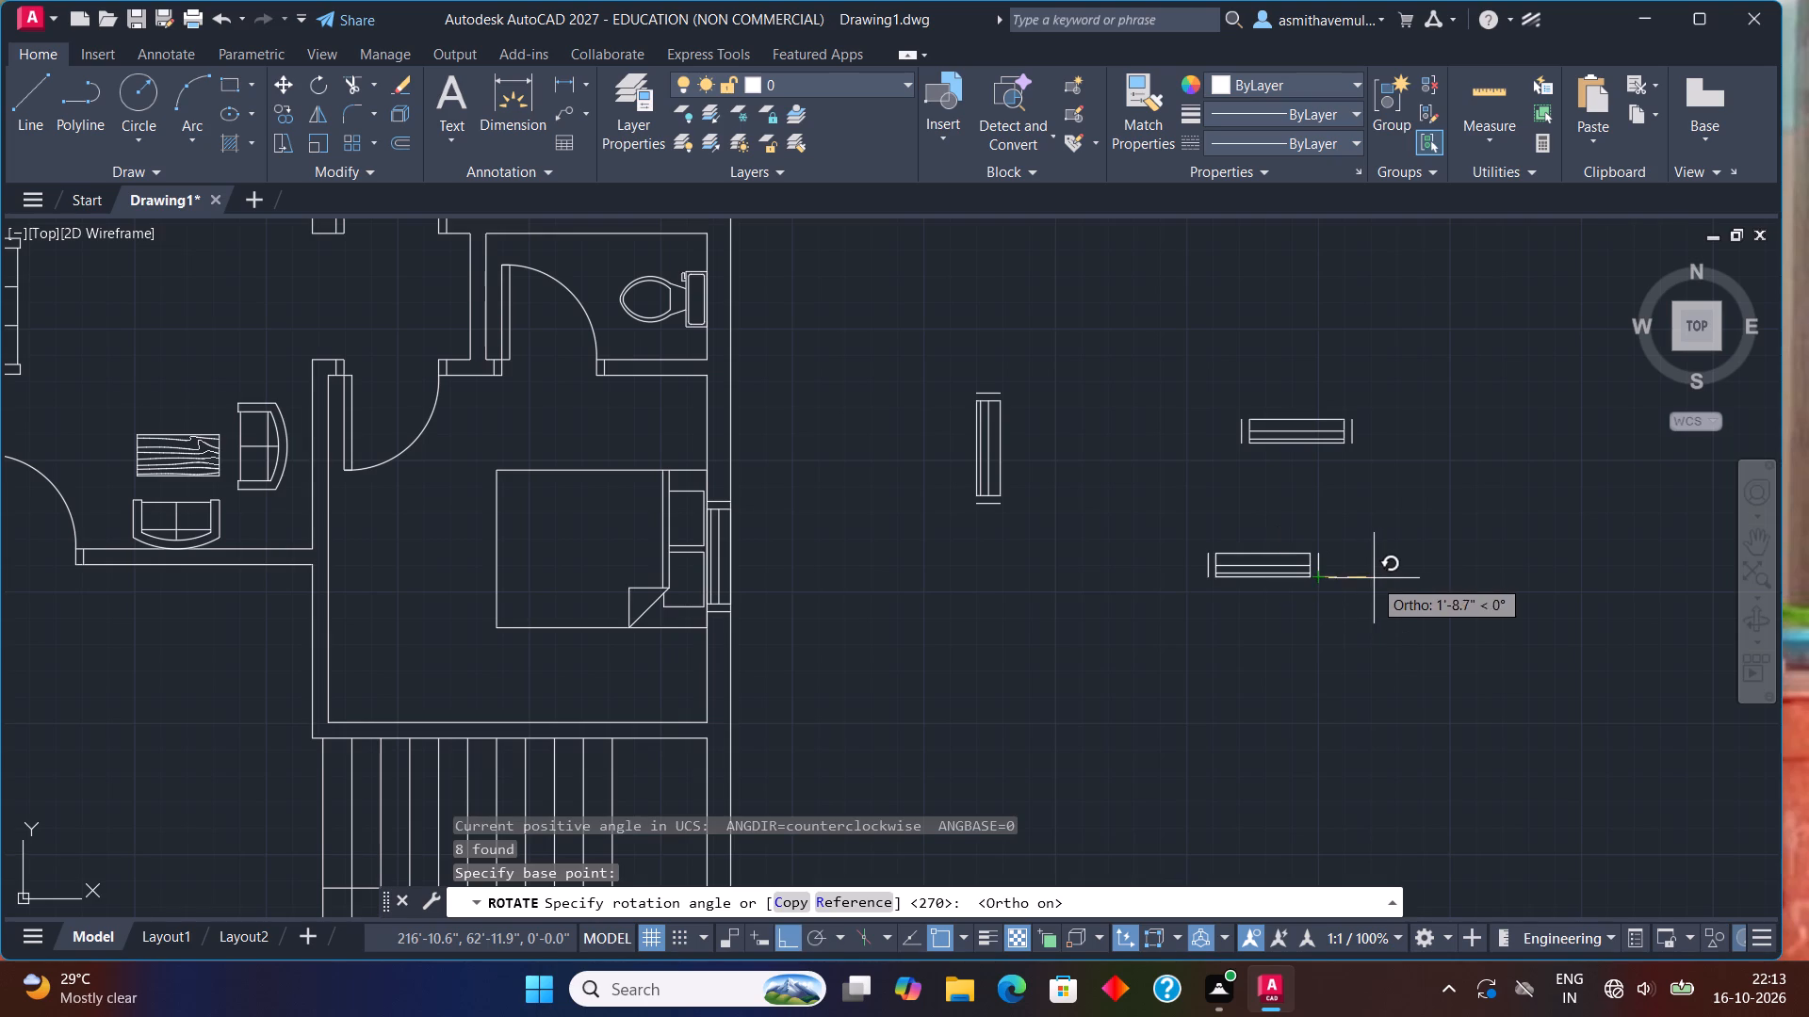
{"action": "left_click", "coordinate": [1361, 508]}
Copy the rotated symbol from its northeast end into the west wall of the living room, just south of the sofa.
{"action": "left_click_drag", "start_coordinate": [1420, 565], "coordinate": [1327, 790]}
{"action": "type", "text": "COPY"}
{"action": "key", "text": "Return"}
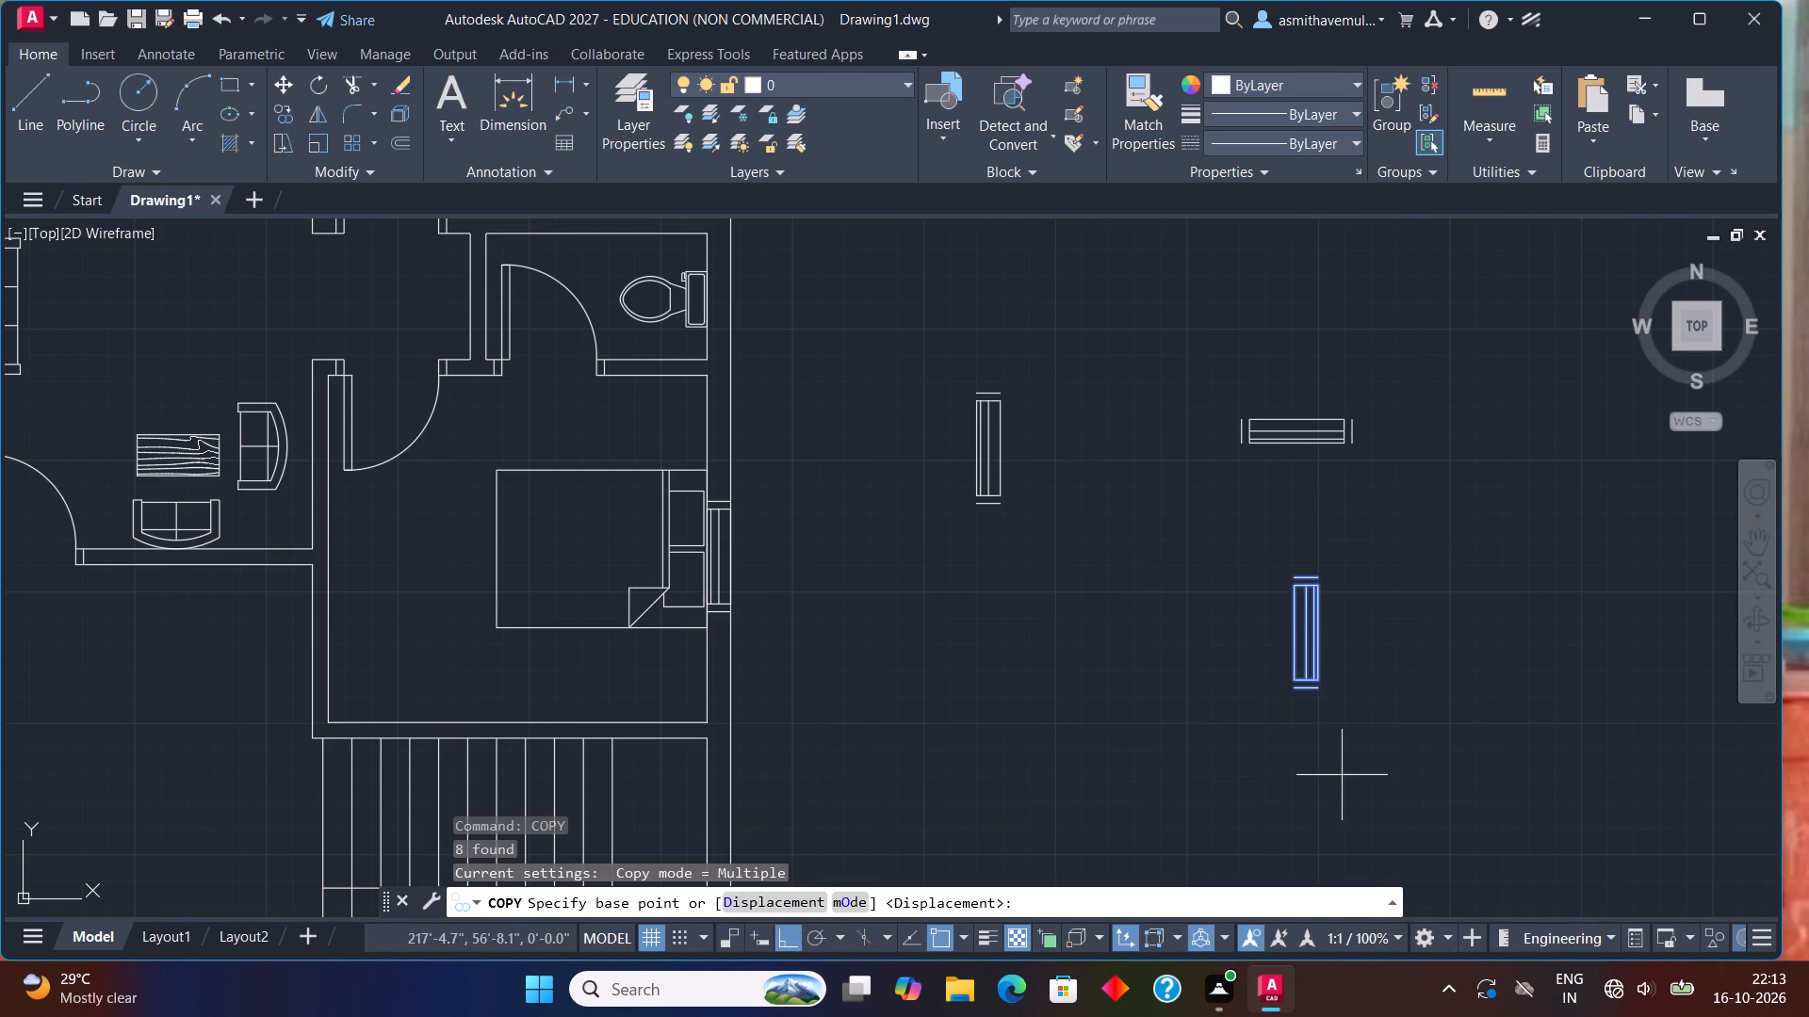
{"action": "key", "text": "F8"}
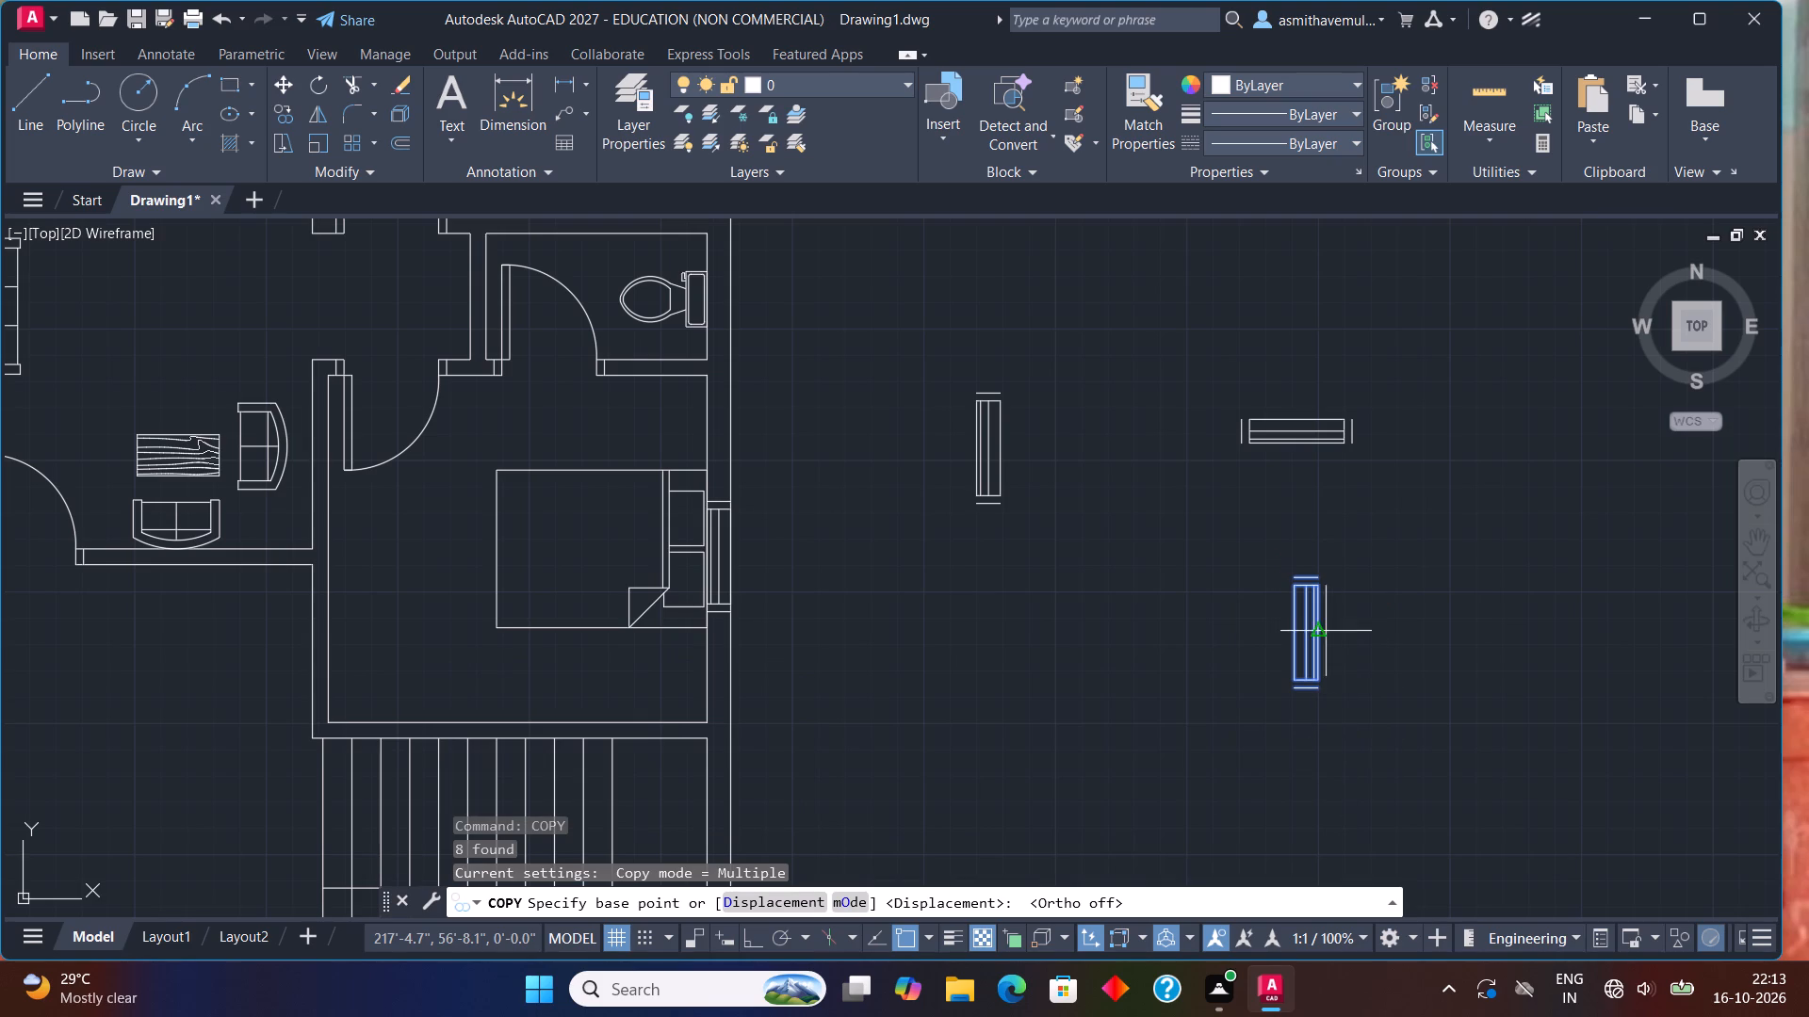
{"action": "left_click", "coordinate": [1325, 570]}
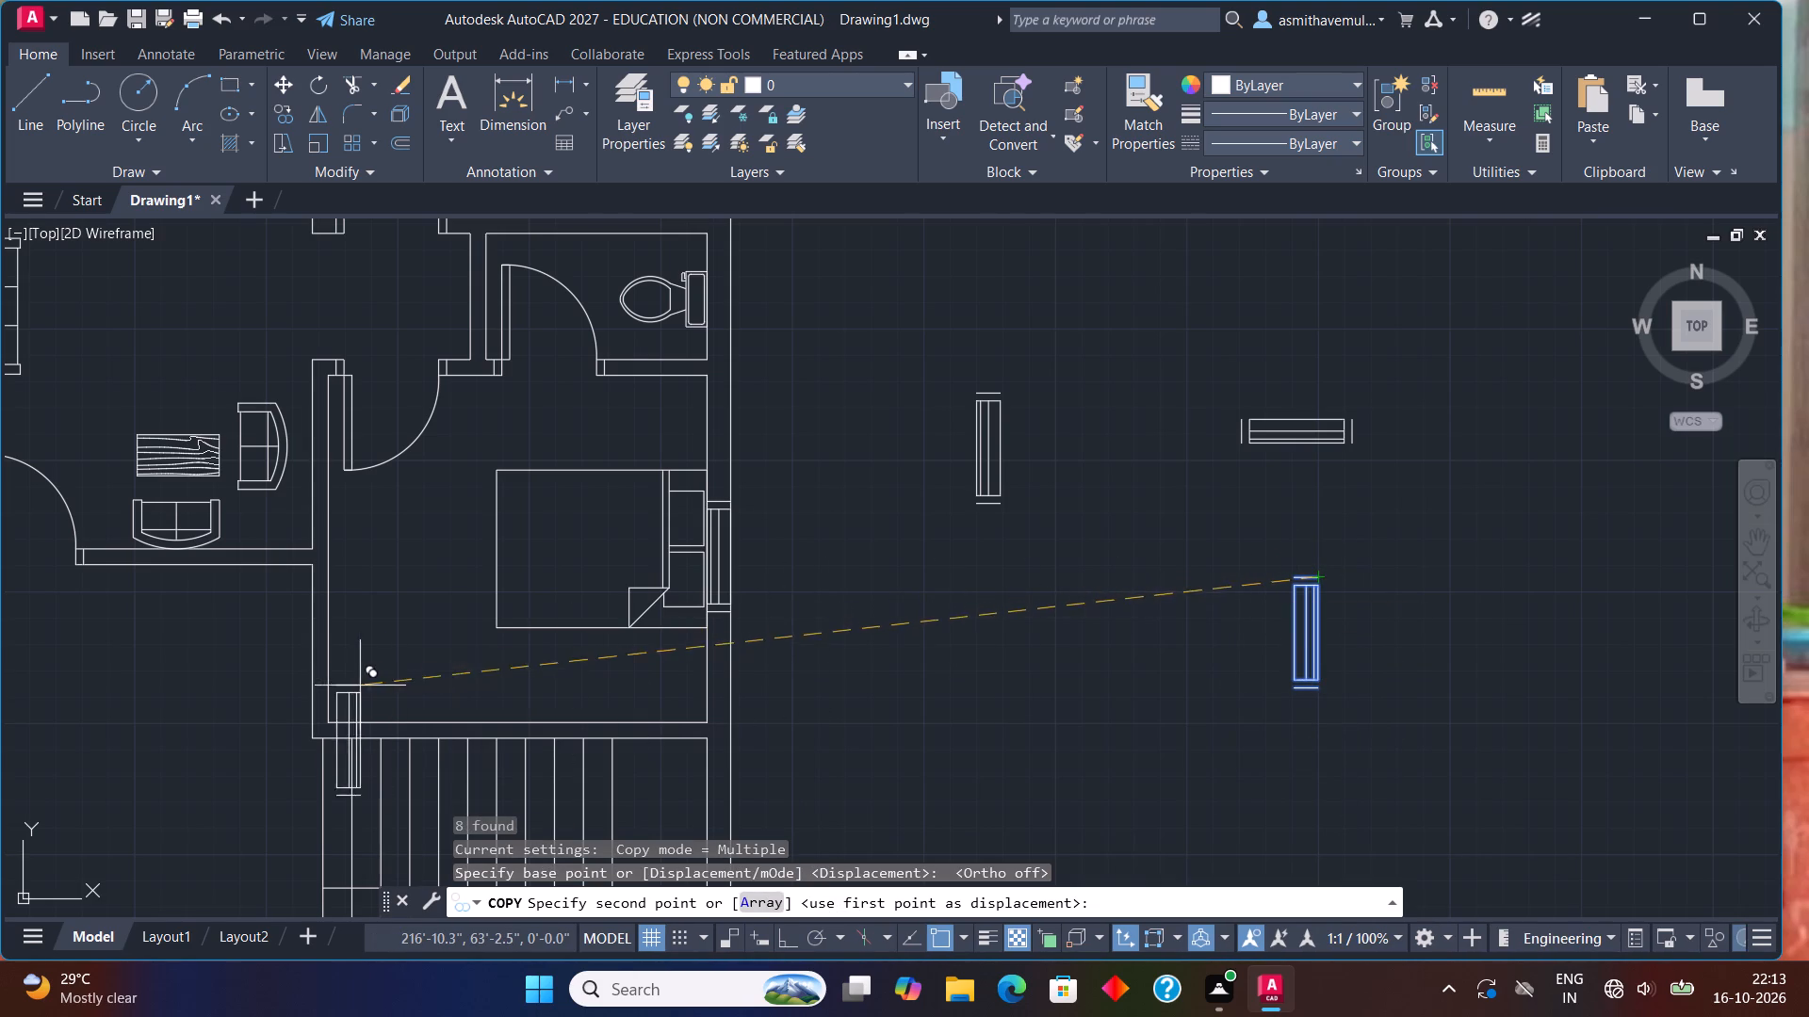
{"action": "middle_click_drag", "start_coordinate": [323, 681], "coordinate": [828, 768]}
{"action": "middle_click_drag", "start_coordinate": [645, 315], "coordinate": [733, 153]}
{"action": "scroll", "coordinate": [653, 533], "scroll_direction": "down", "scroll_amount": 1}
{"action": "middle_click_drag", "start_coordinate": [635, 630], "coordinate": [705, 452]}
{"action": "middle_click_drag", "start_coordinate": [701, 464], "coordinate": [630, 809]}
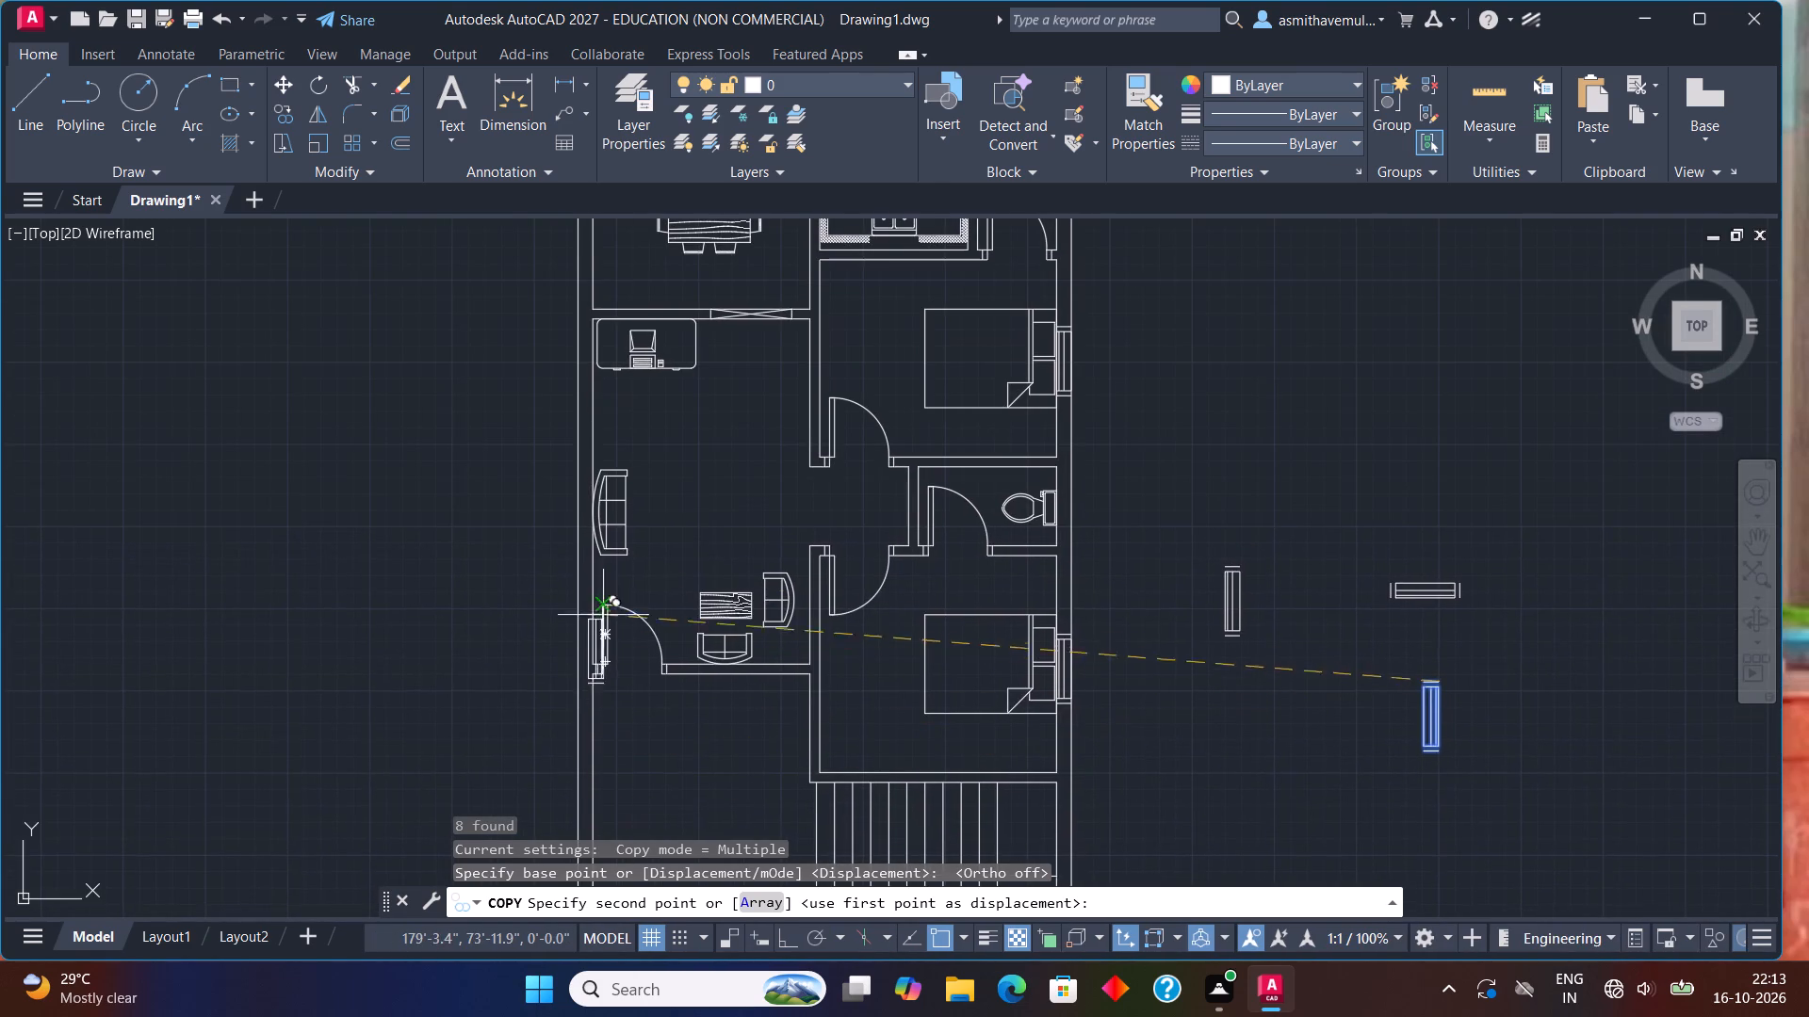
{"action": "scroll", "coordinate": [590, 488], "scroll_direction": "up", "scroll_amount": 3}
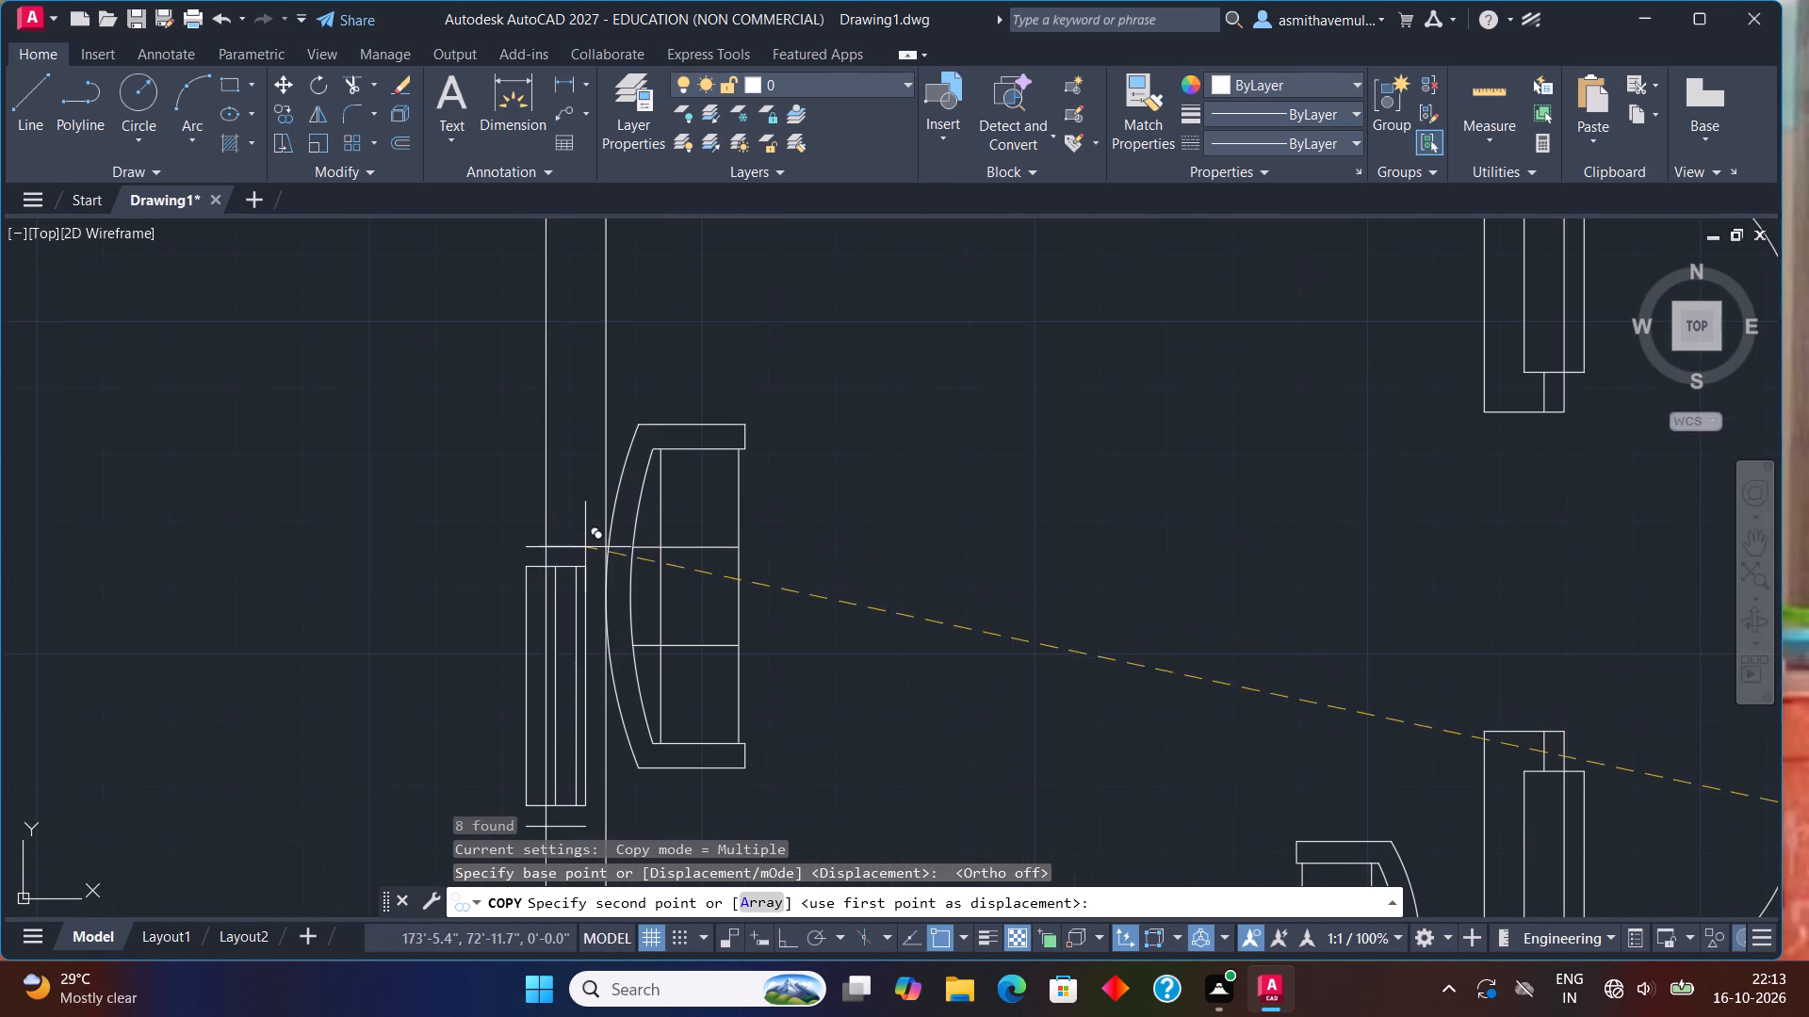
{"action": "middle_click_drag", "start_coordinate": [606, 564], "coordinate": [716, 255]}
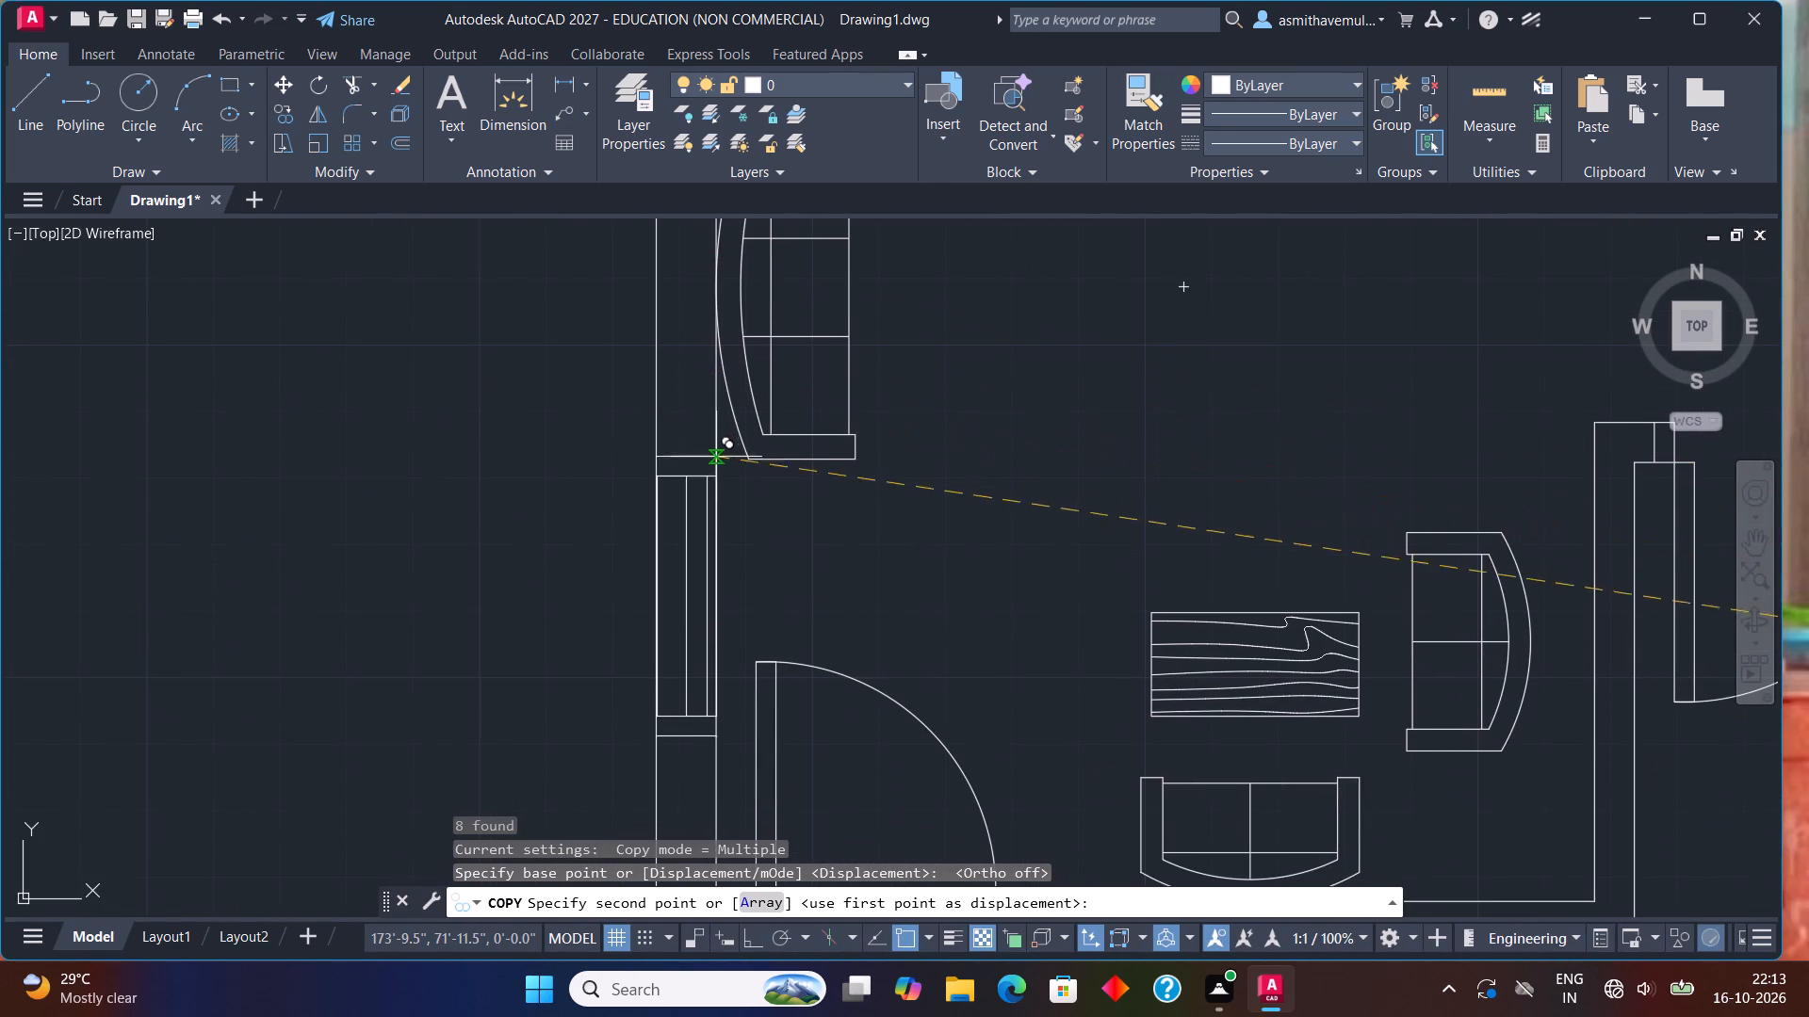
{"action": "scroll", "coordinate": [716, 502], "scroll_direction": "up", "scroll_amount": 2}
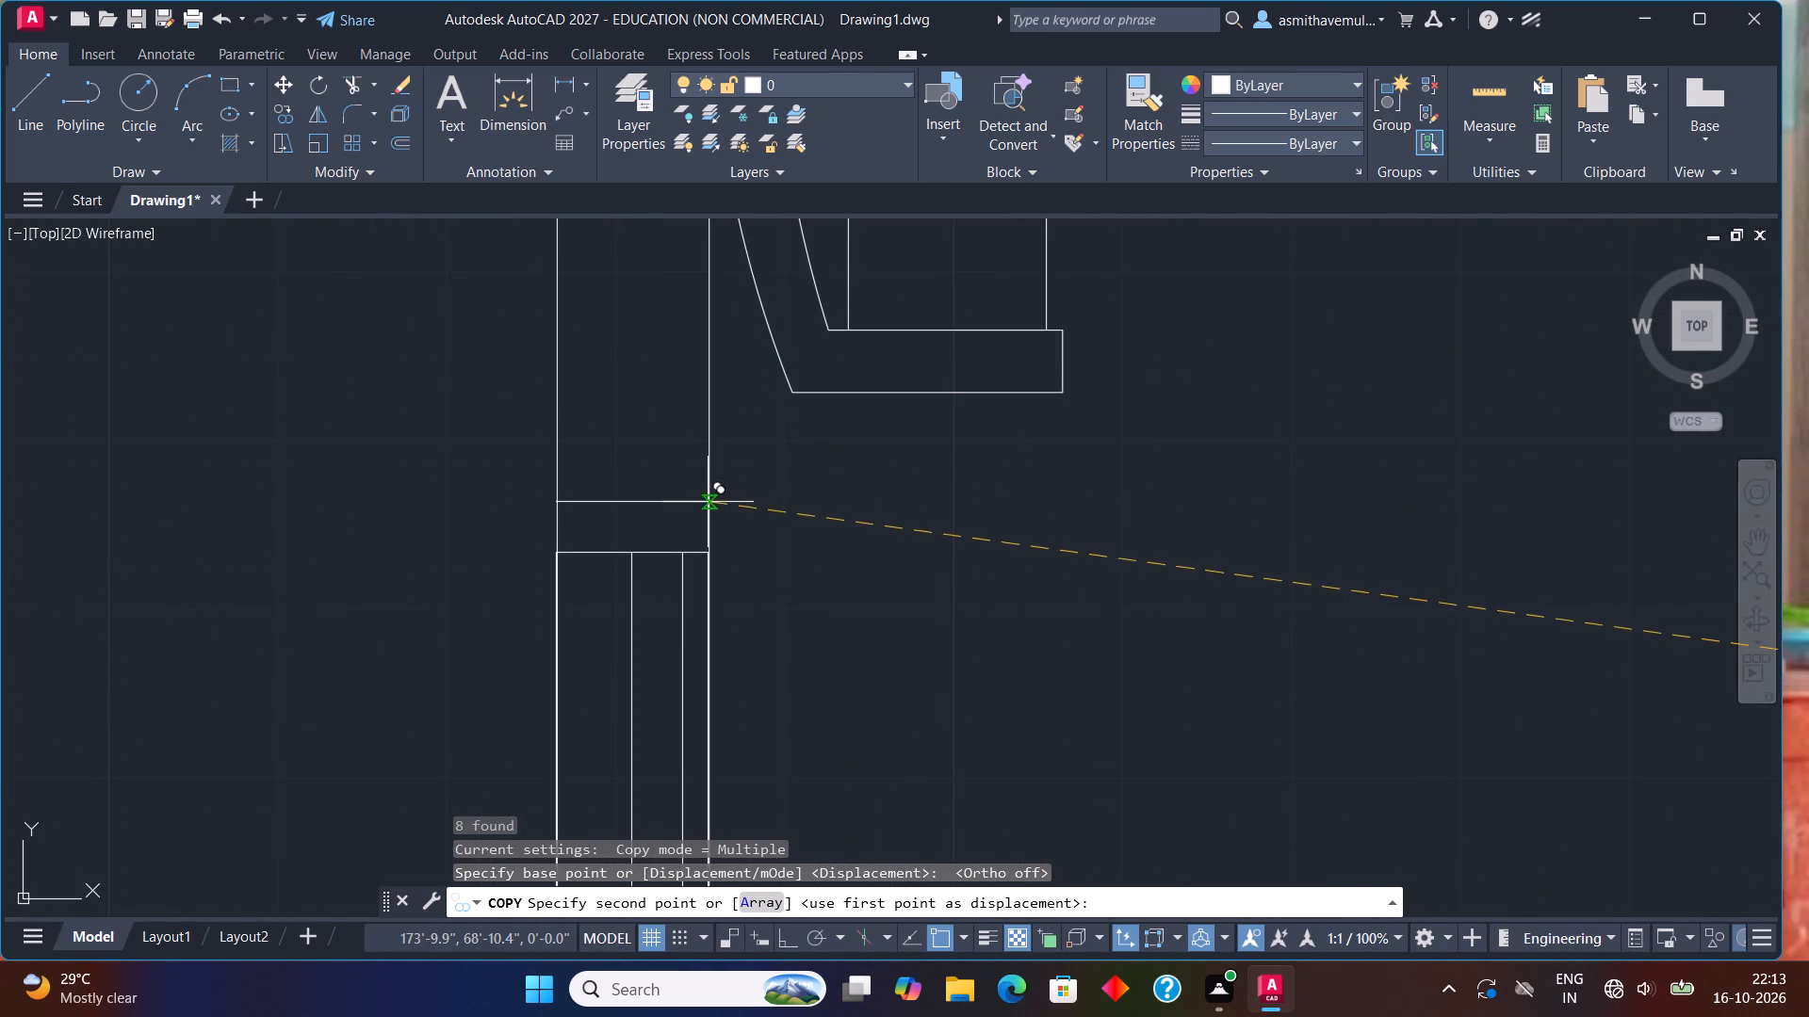
{"action": "left_click", "coordinate": [707, 501]}
{"action": "key", "text": "Escape"}
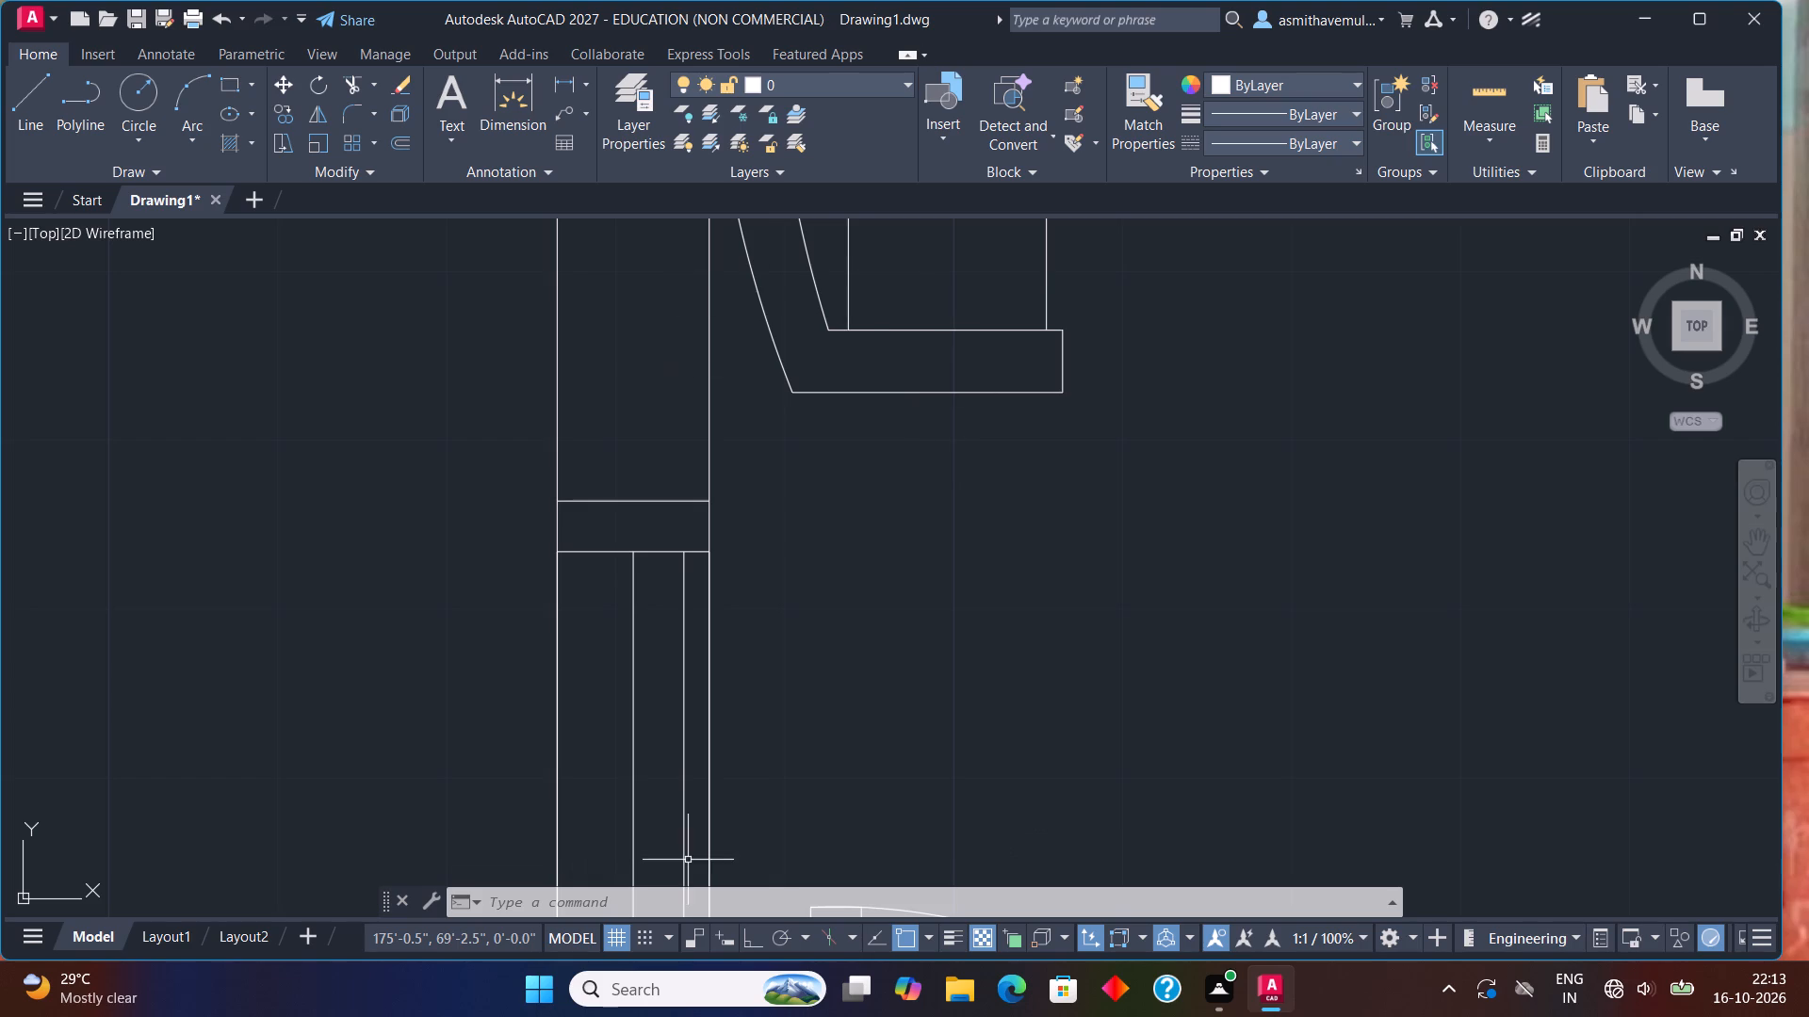
Review the floor plan from the staircase to the kitchen, checking the window symbols in the outer walls.
{"action": "scroll", "coordinate": [837, 609], "scroll_direction": "down", "scroll_amount": 1}
{"action": "scroll", "coordinate": [920, 596], "scroll_direction": "down", "scroll_amount": 3}
{"action": "scroll", "coordinate": [1006, 617], "scroll_direction": "down", "scroll_amount": 1}
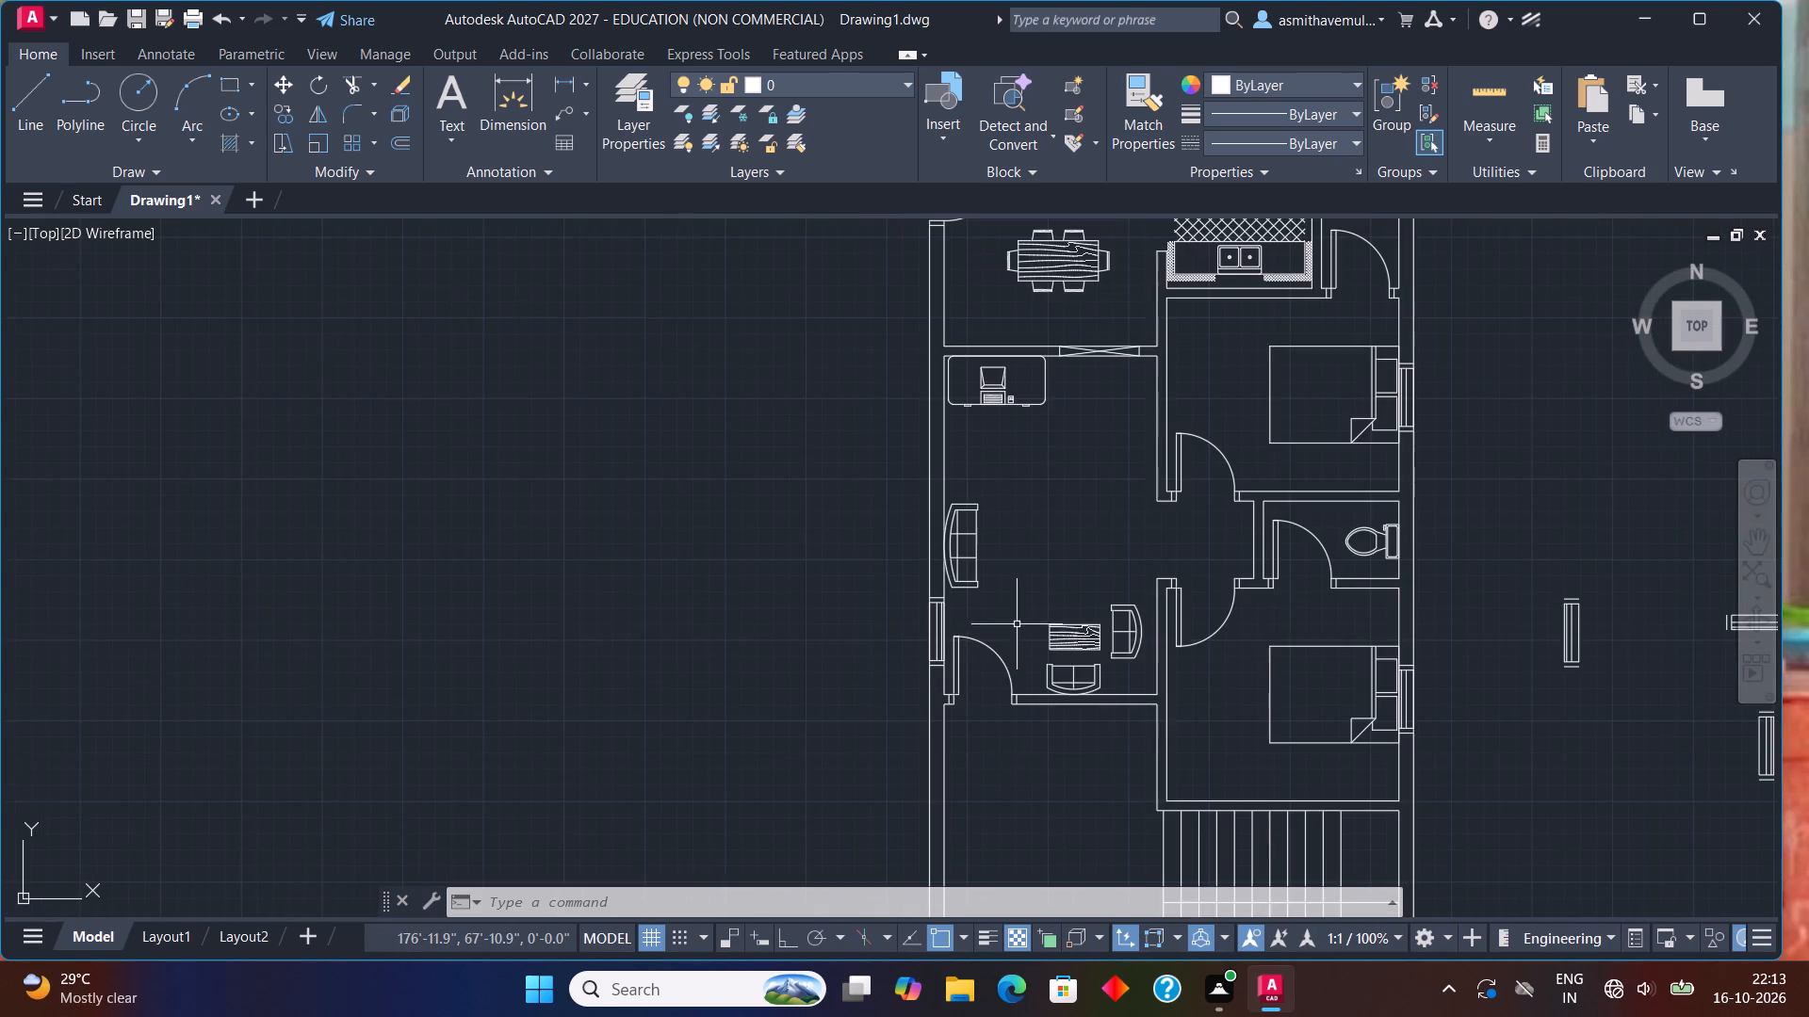
{"action": "middle_click_drag", "start_coordinate": [1168, 650], "coordinate": [544, 612]}
{"action": "middle_click_drag", "start_coordinate": [770, 675], "coordinate": [830, 547]}
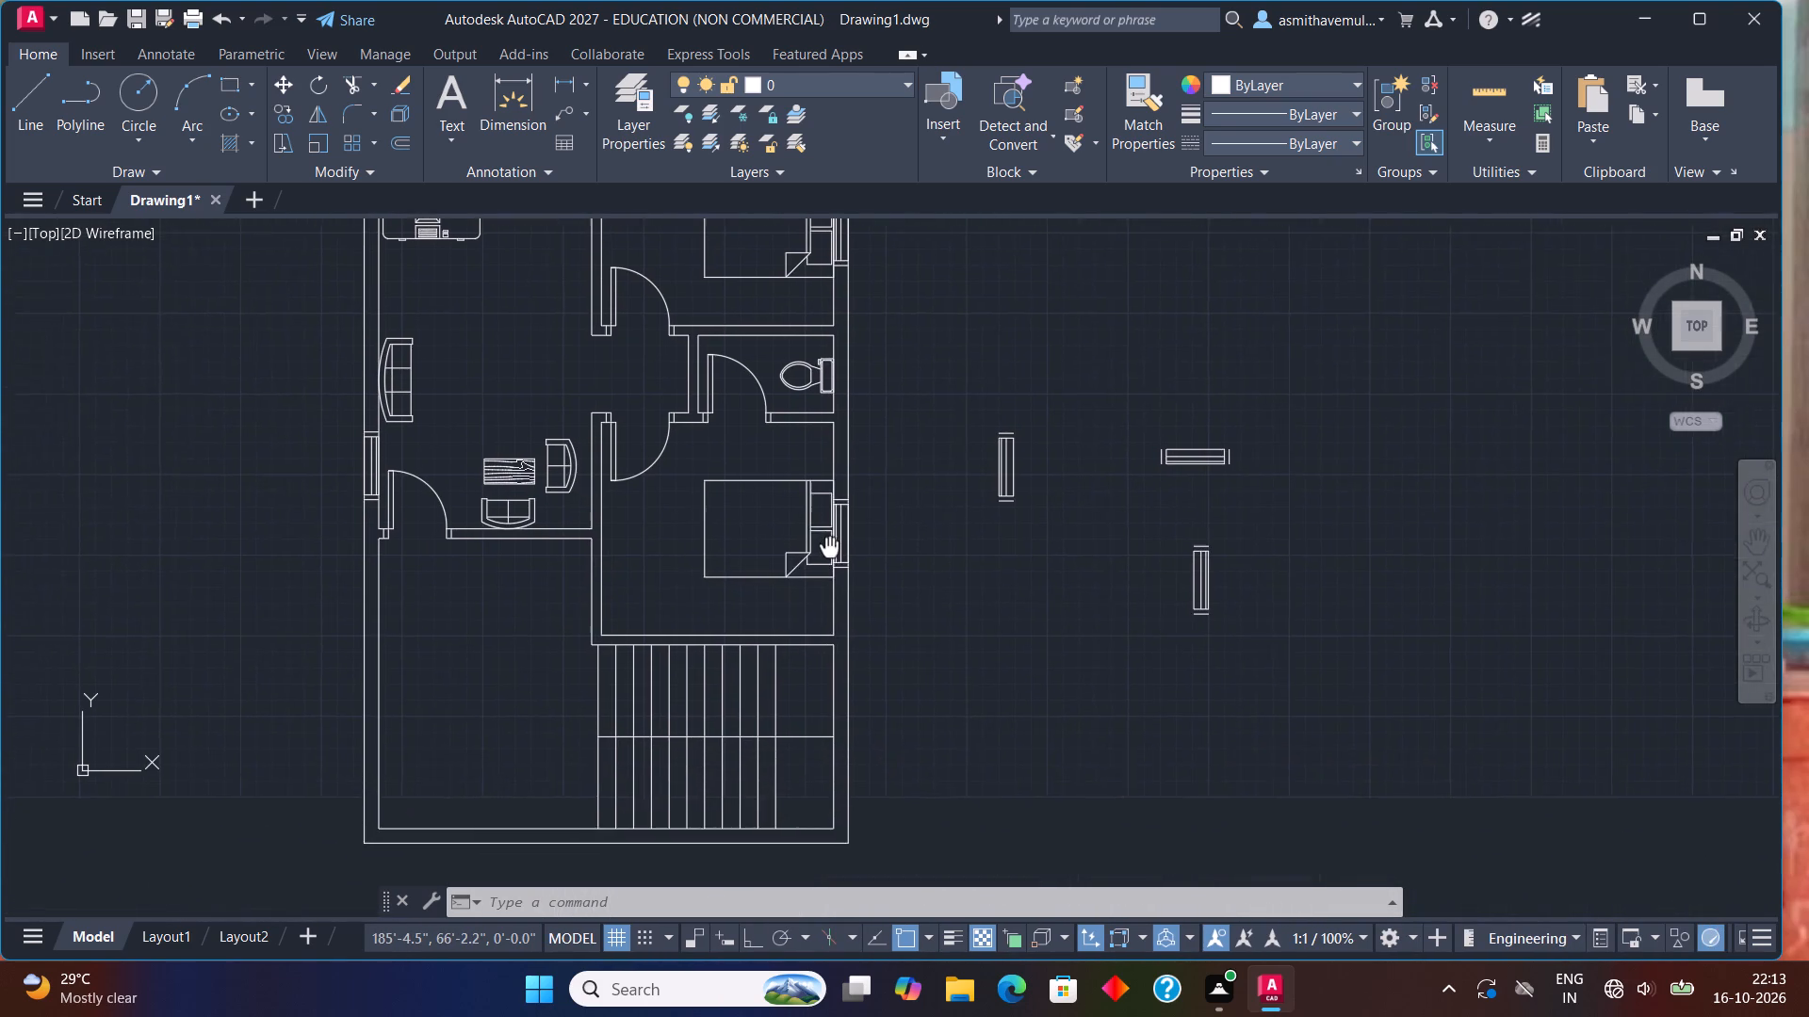
{"action": "middle_click_drag", "start_coordinate": [830, 547], "coordinate": [941, 611]}
{"action": "middle_click_drag", "start_coordinate": [1019, 517], "coordinate": [1028, 705]}
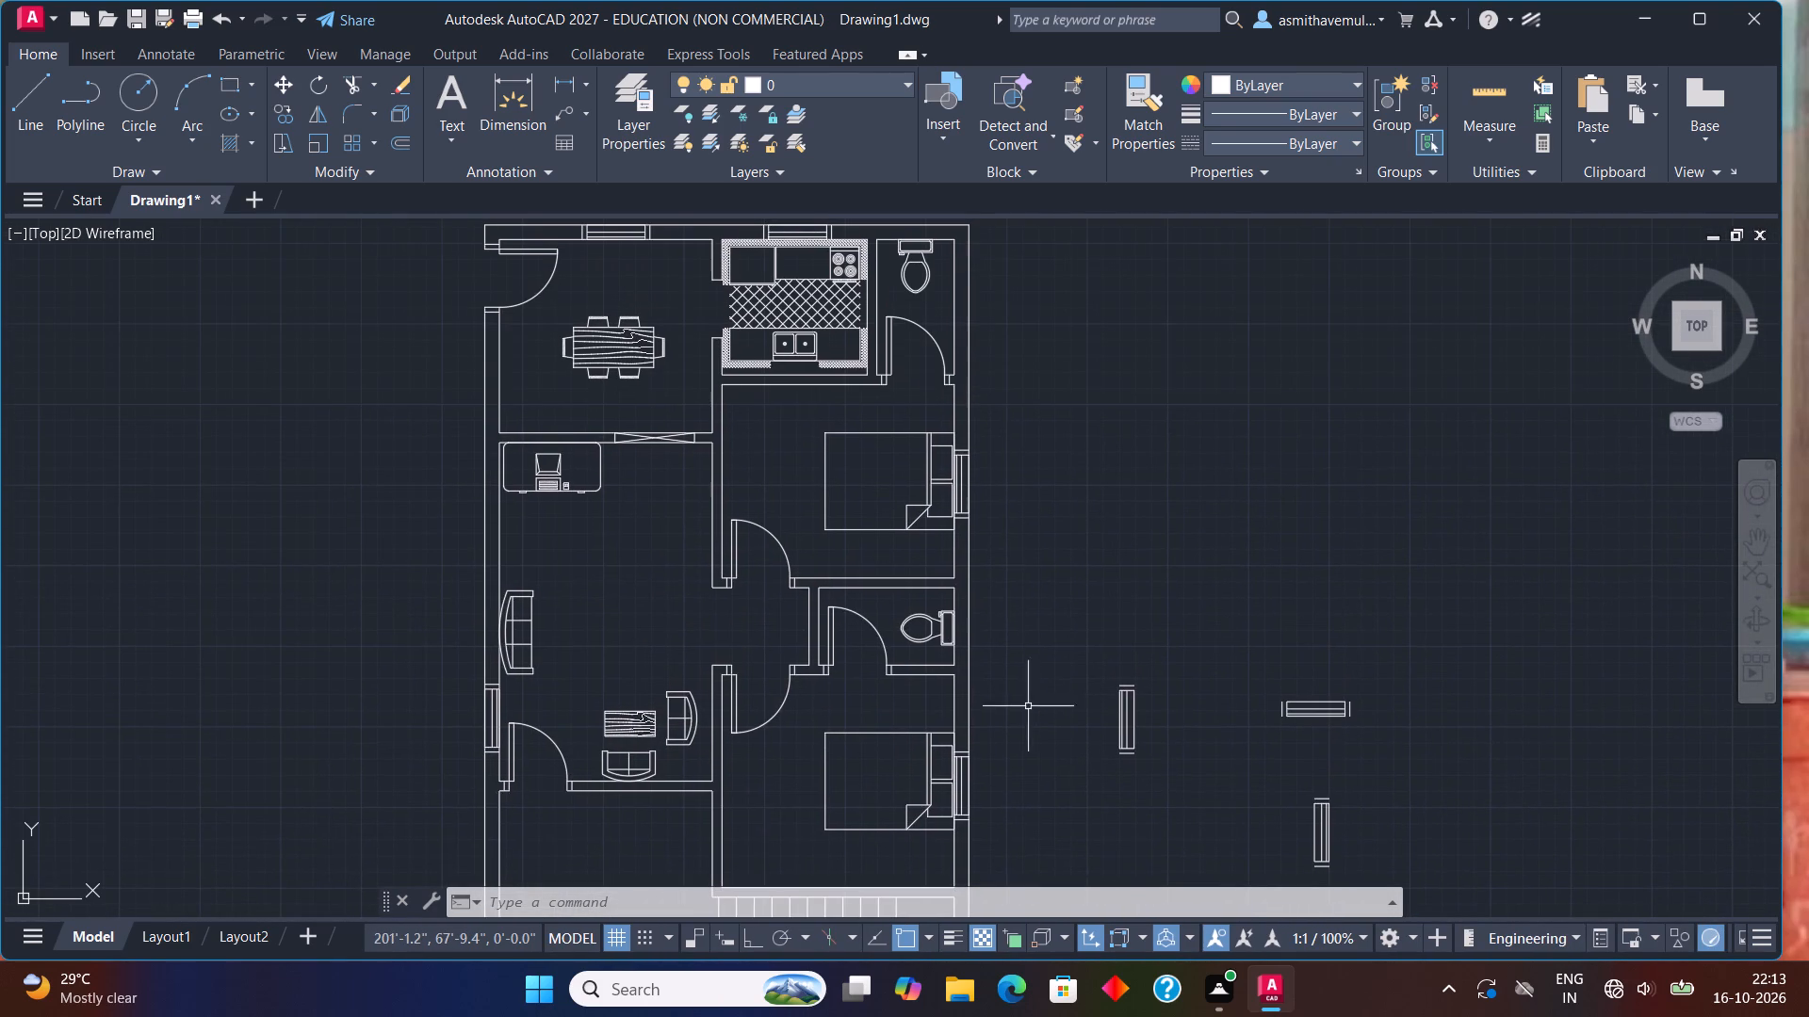
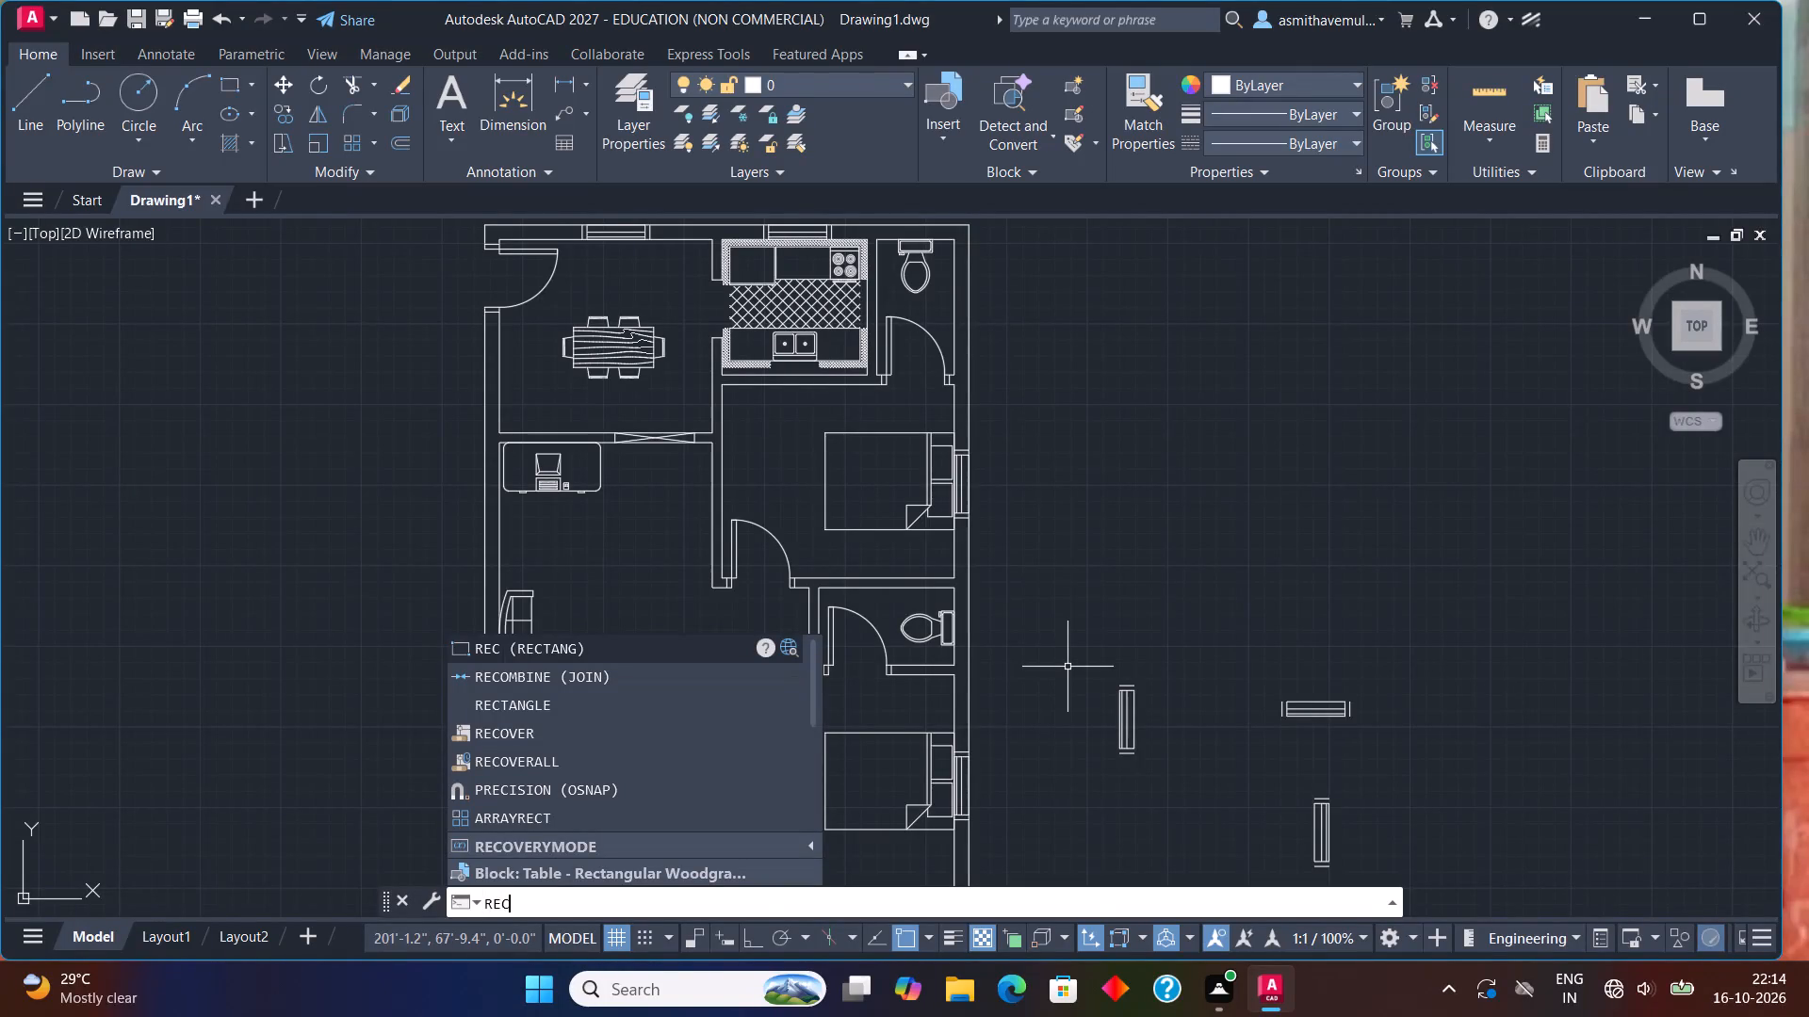
Draw a 1'6" by 9" rectangle outside the plan, east of the northern bedroom.
{"action": "key", "text": "Return"}
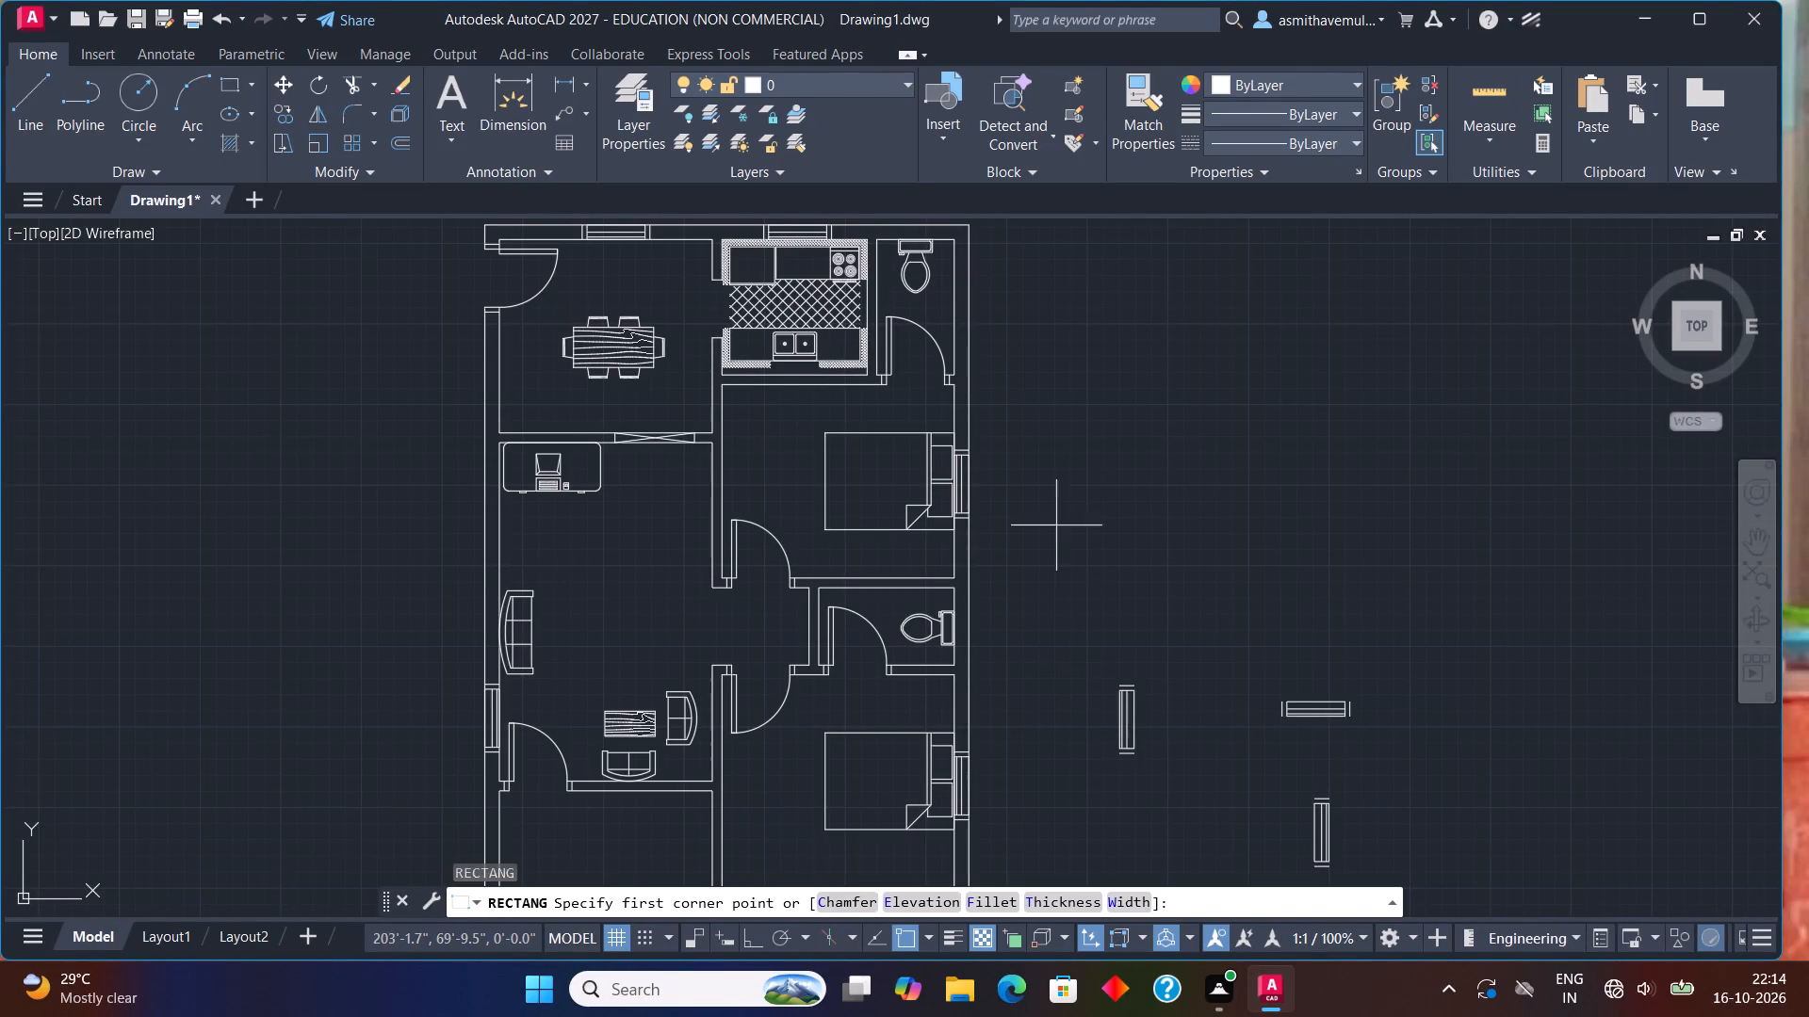
{"action": "left_click", "coordinate": [1128, 517]}
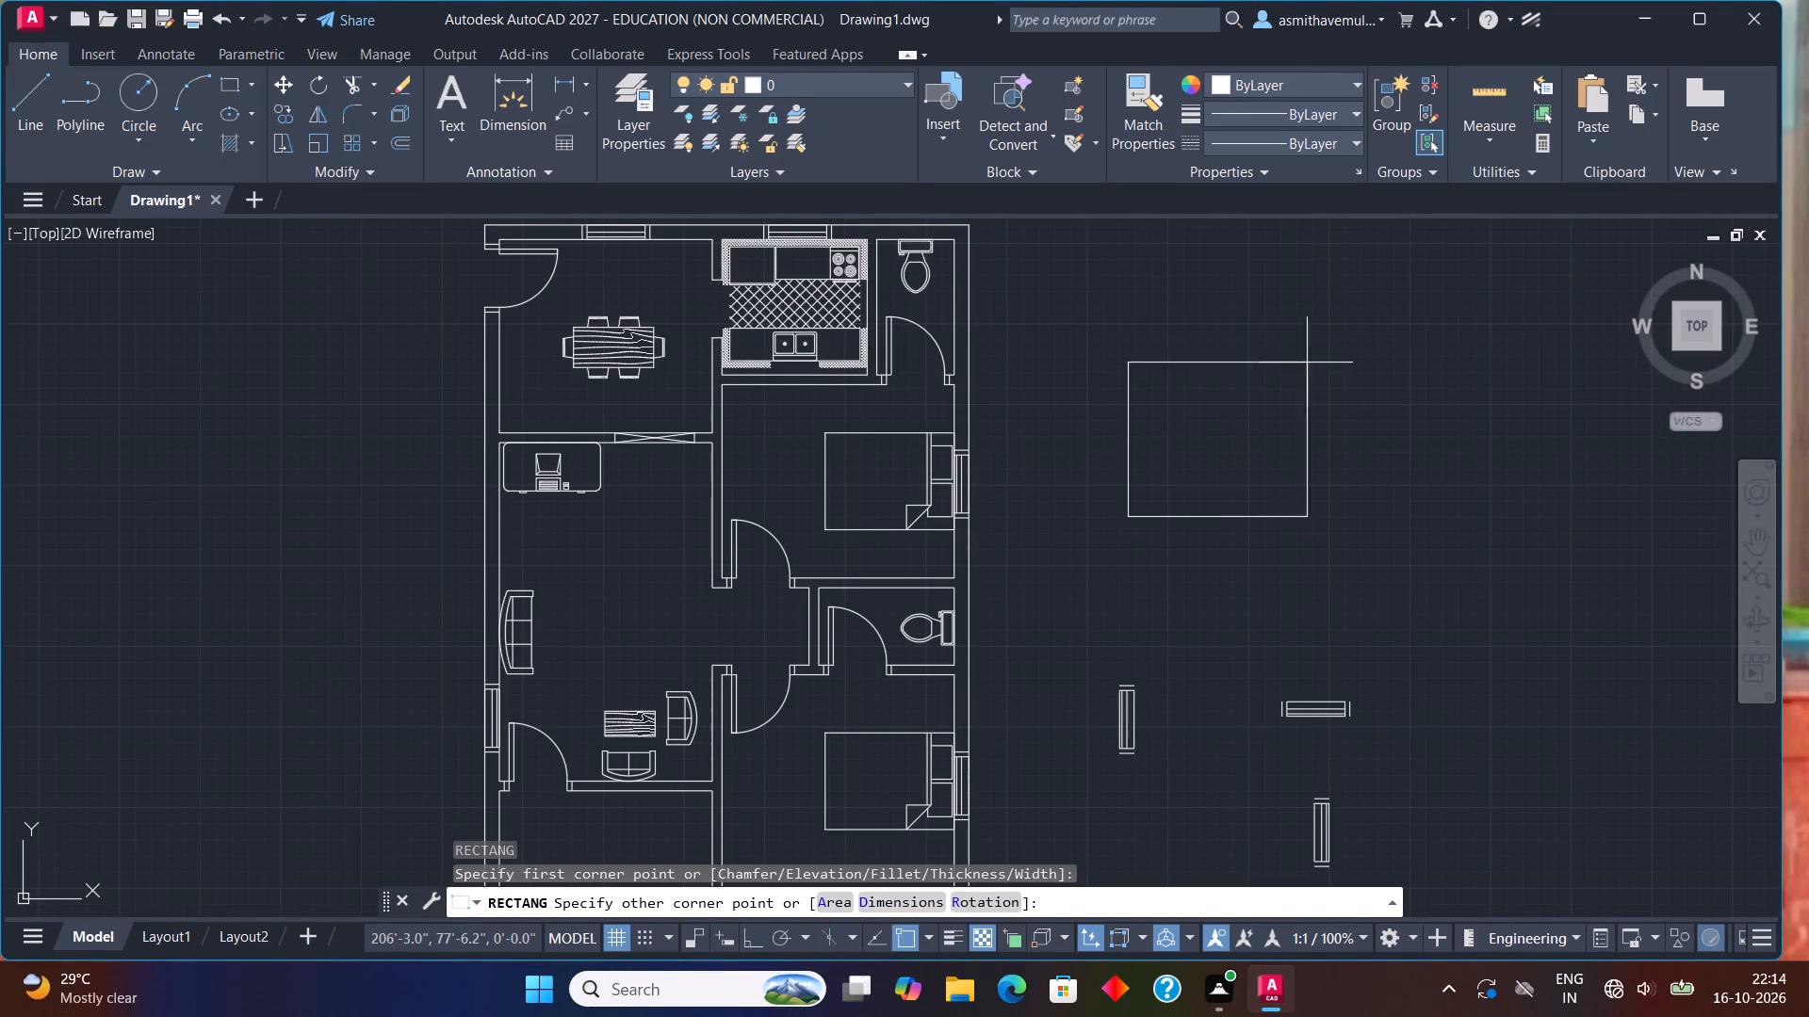
{"action": "key", "text": "d"}
{"action": "key", "text": "Return"}
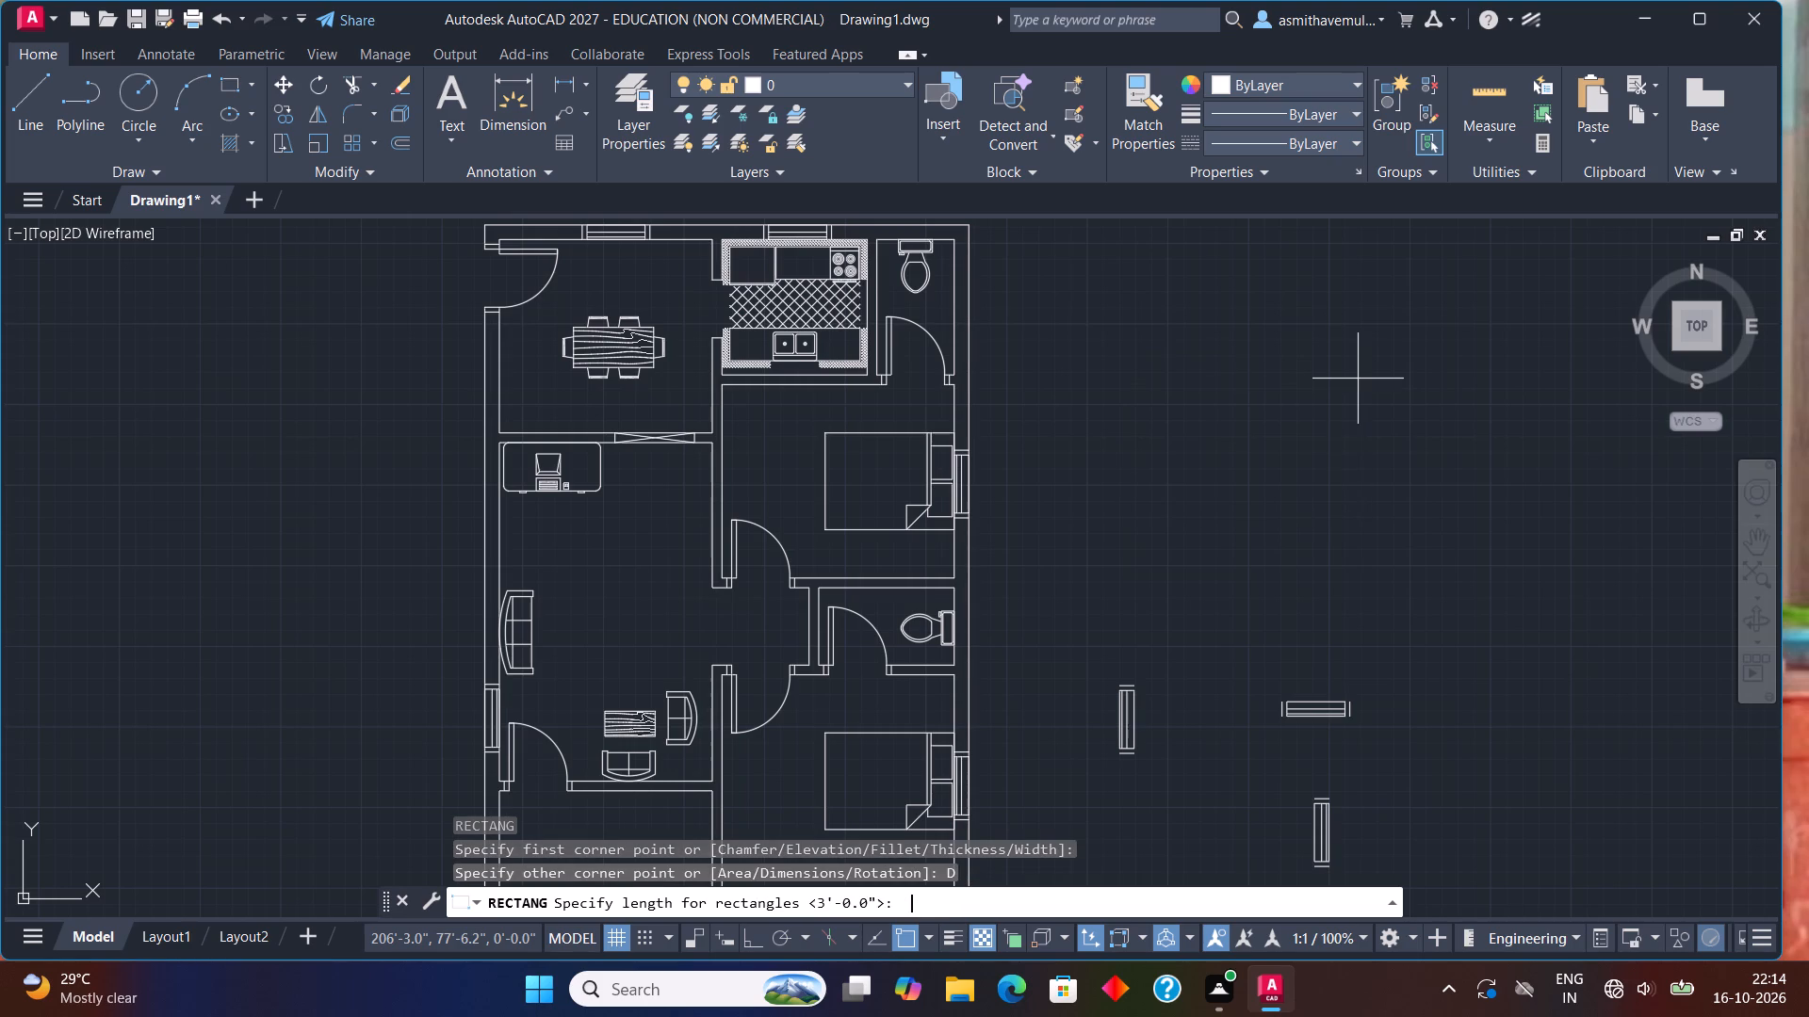
{"action": "key", "text": "1"}
{"action": "type", "text": "'6"}
{"action": "key", "text": "shift+quotedbl"}
{"action": "key", "text": "Return"}
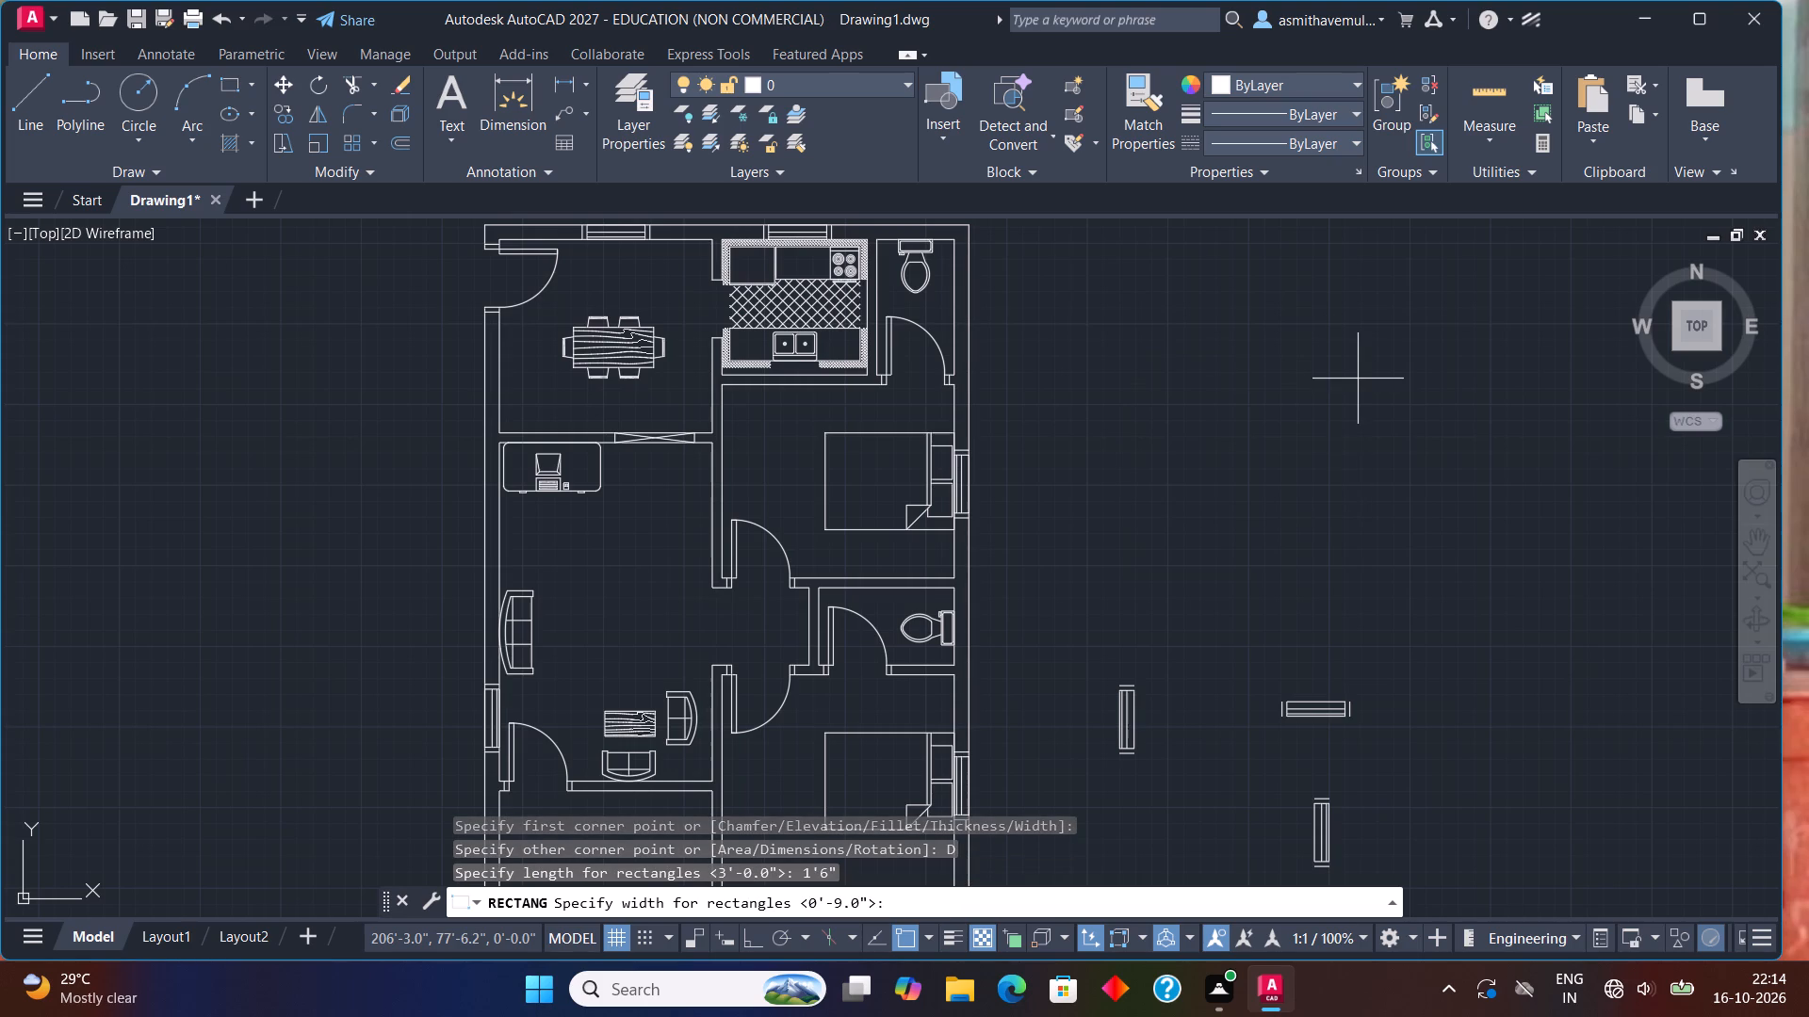
{"action": "key", "text": "9"}
{"action": "key", "text": "shift+quotedbl"}
{"action": "key", "text": "Return"}
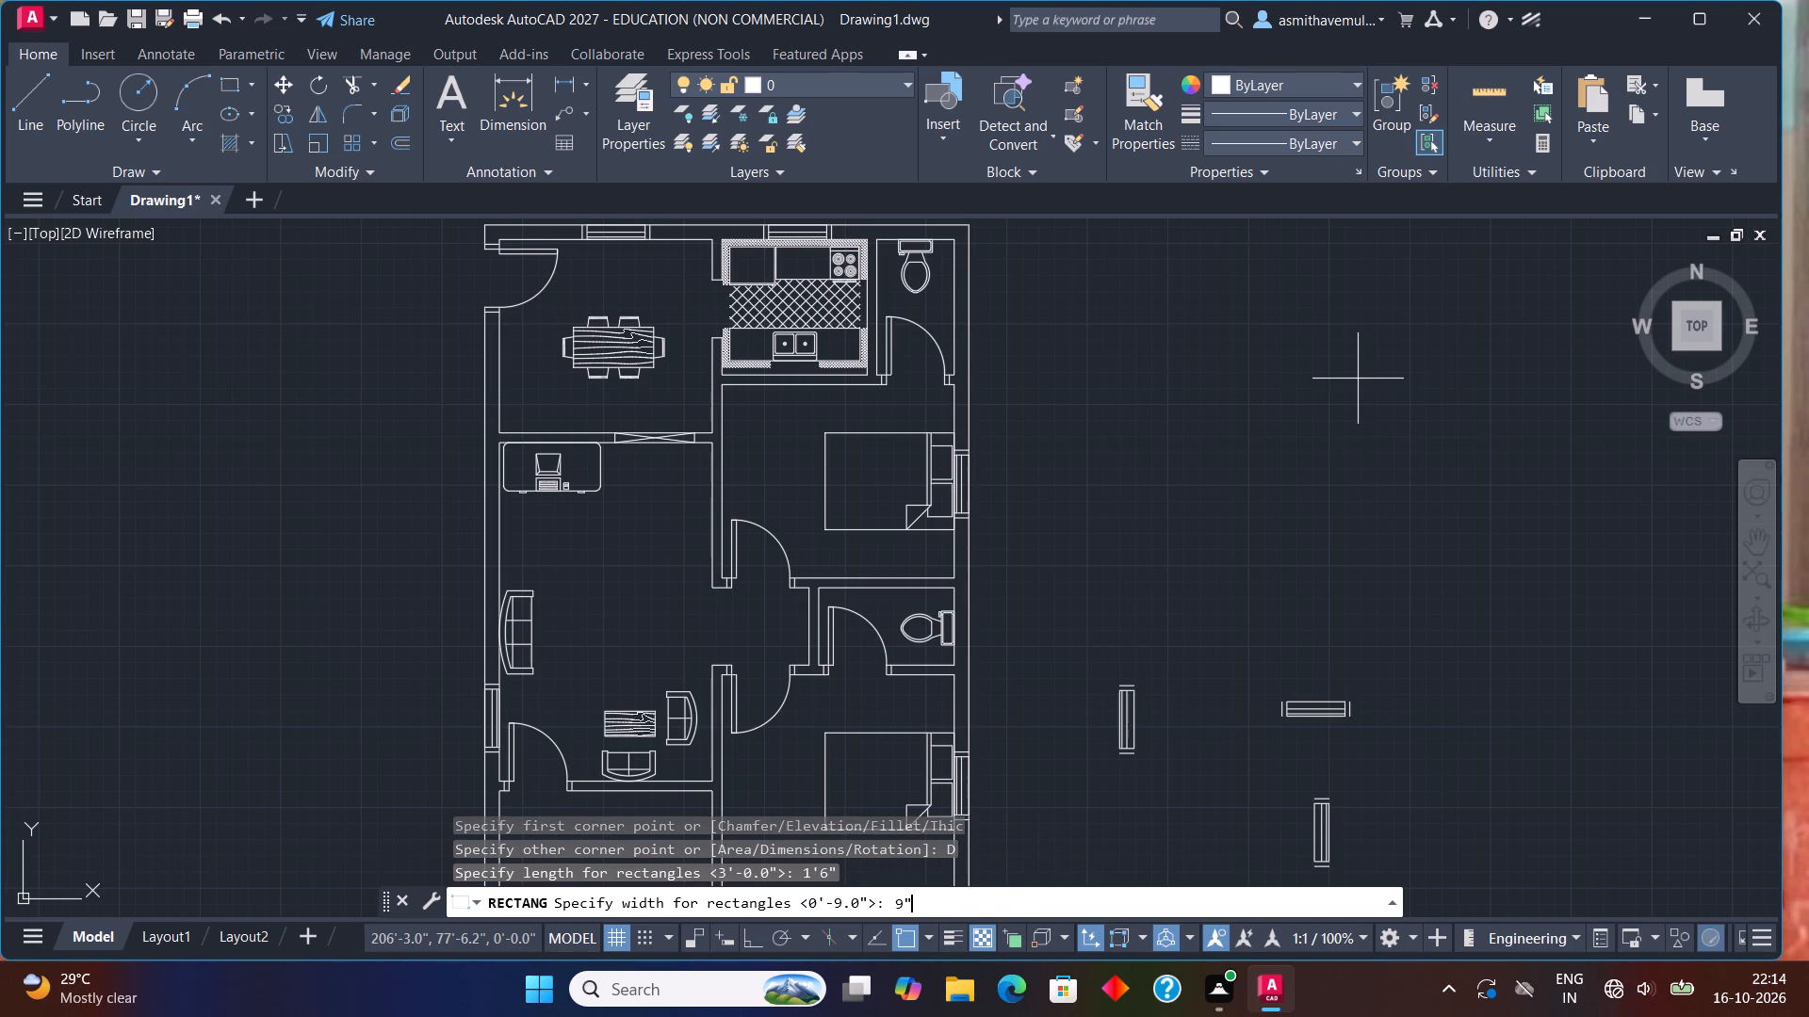
{"action": "left_click", "coordinate": [1329, 315]}
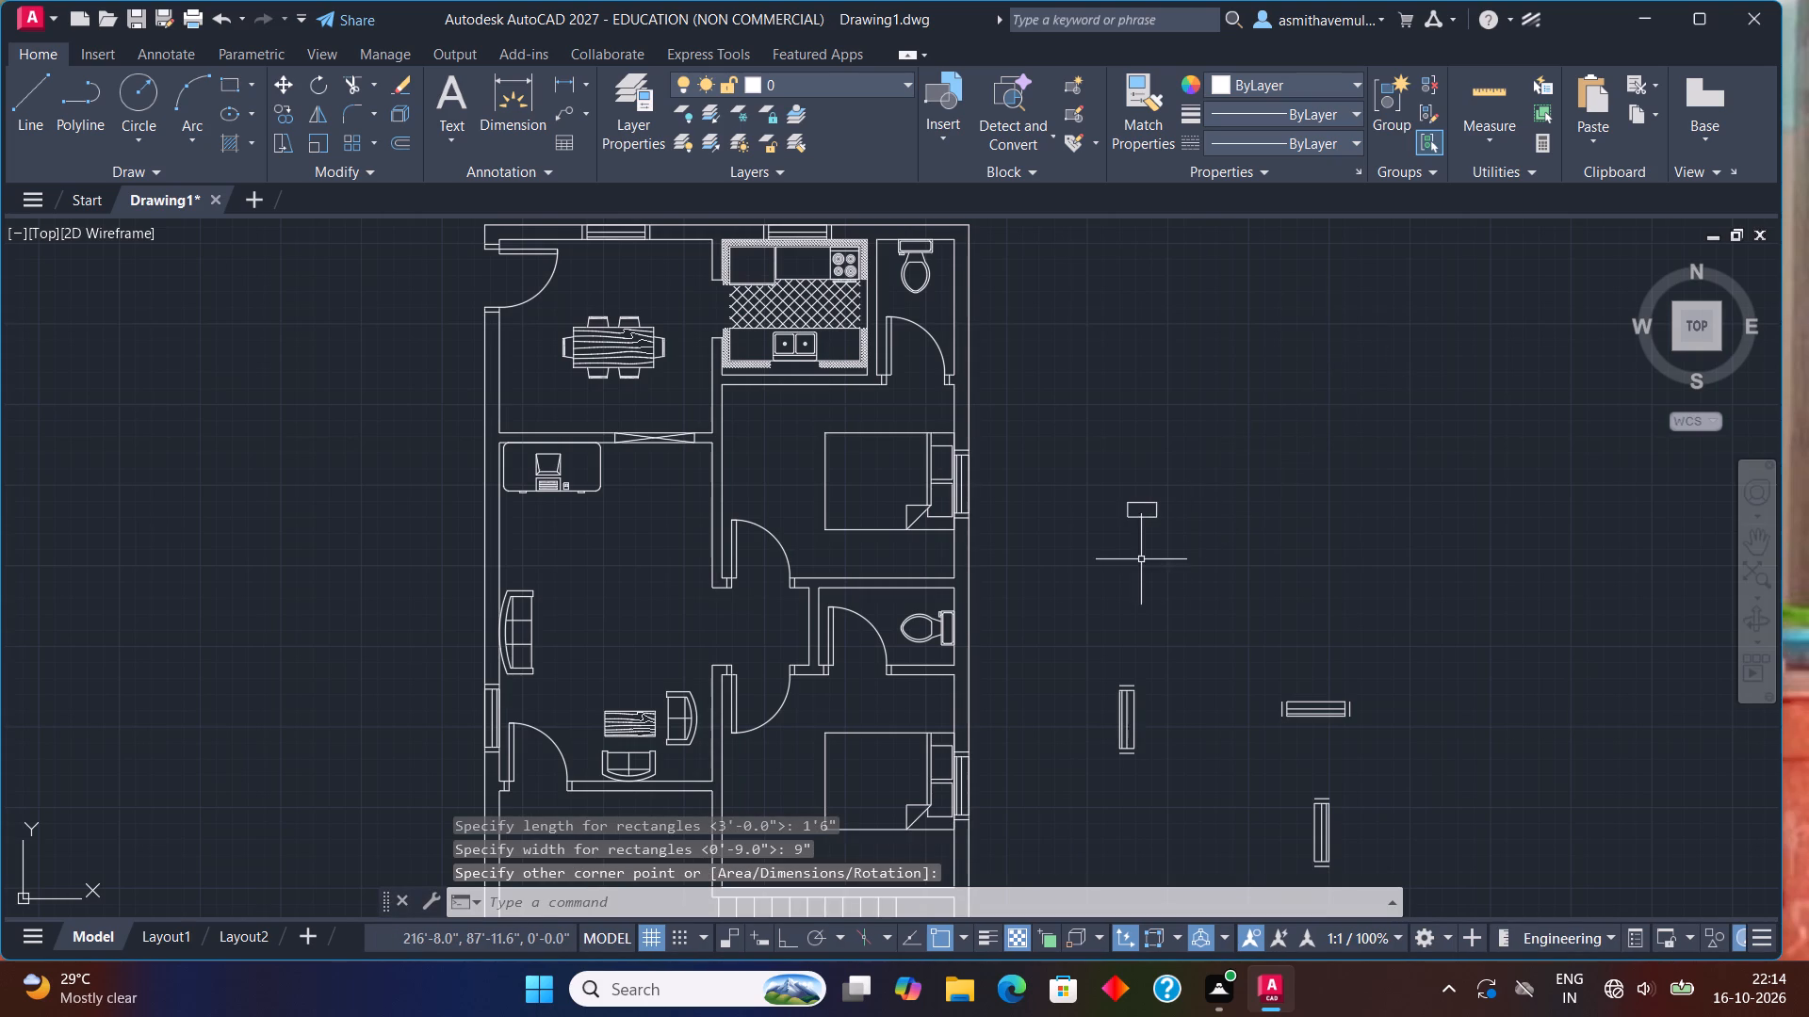
Explode the new 1'6" by 9" rectangle into separate lines.
{"action": "scroll", "coordinate": [1101, 505], "scroll_direction": "up", "scroll_amount": 2}
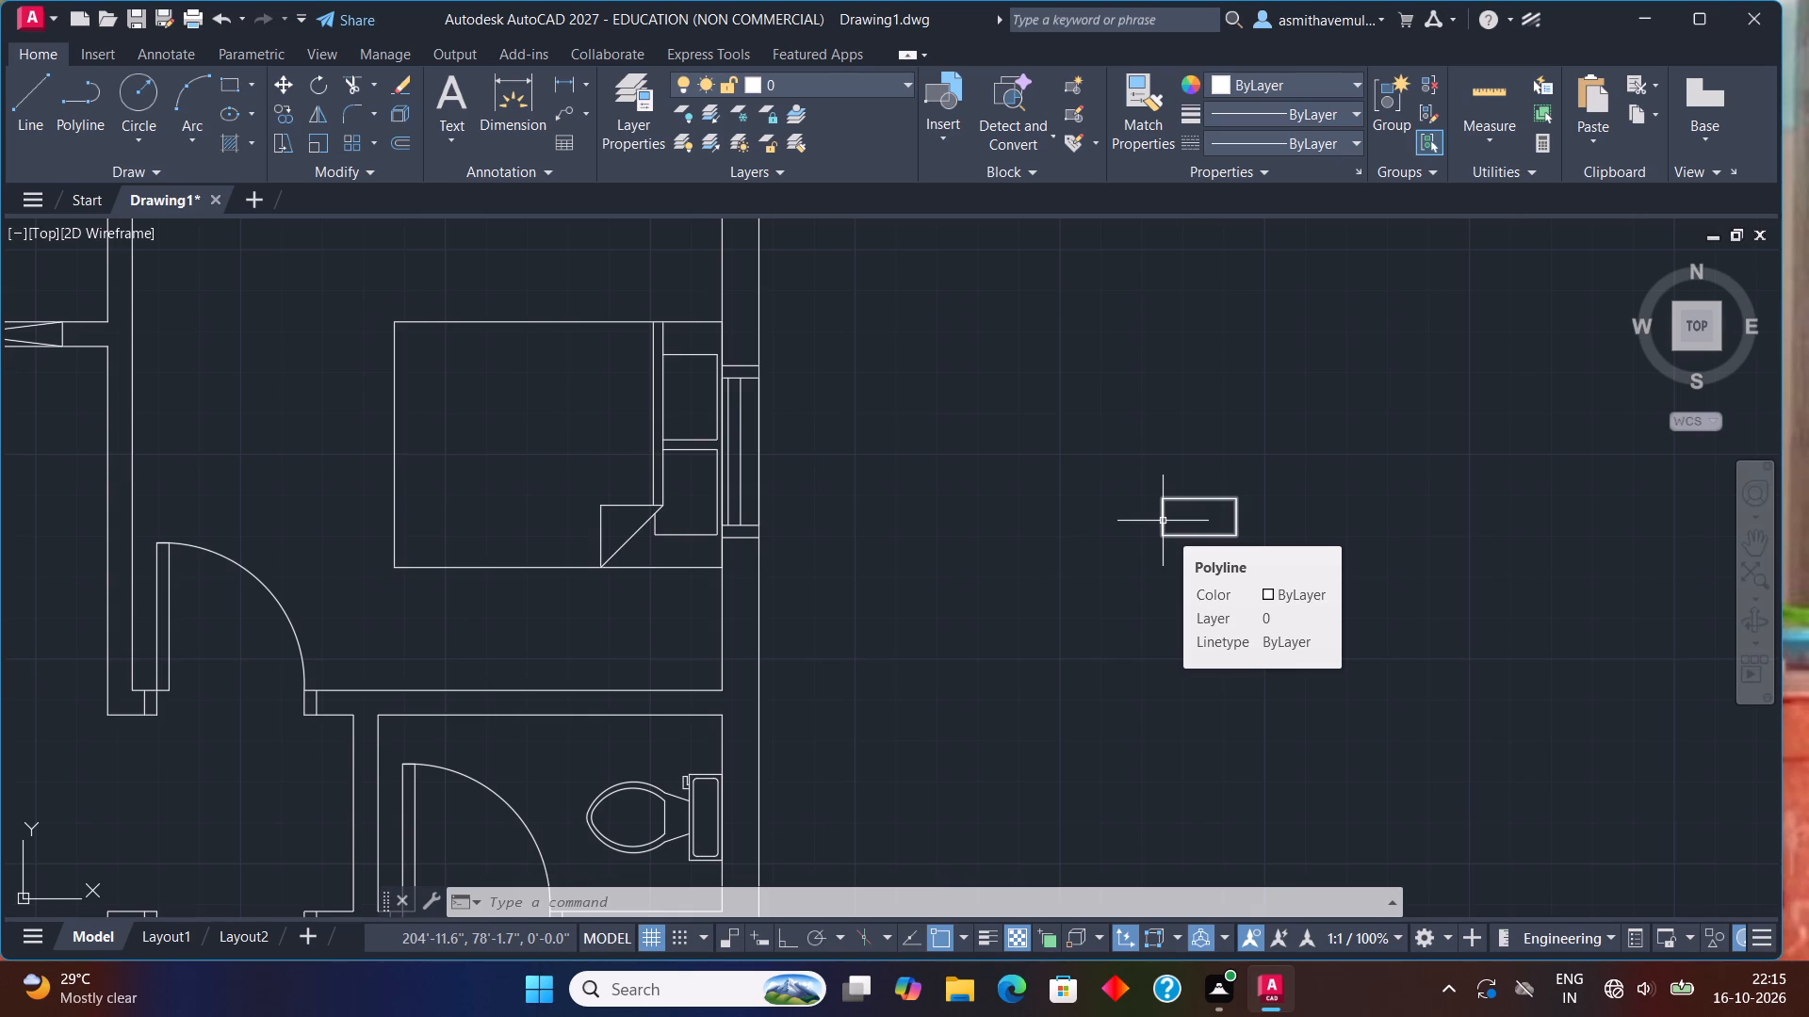
{"action": "scroll", "coordinate": [1163, 520], "scroll_direction": "up", "scroll_amount": 1}
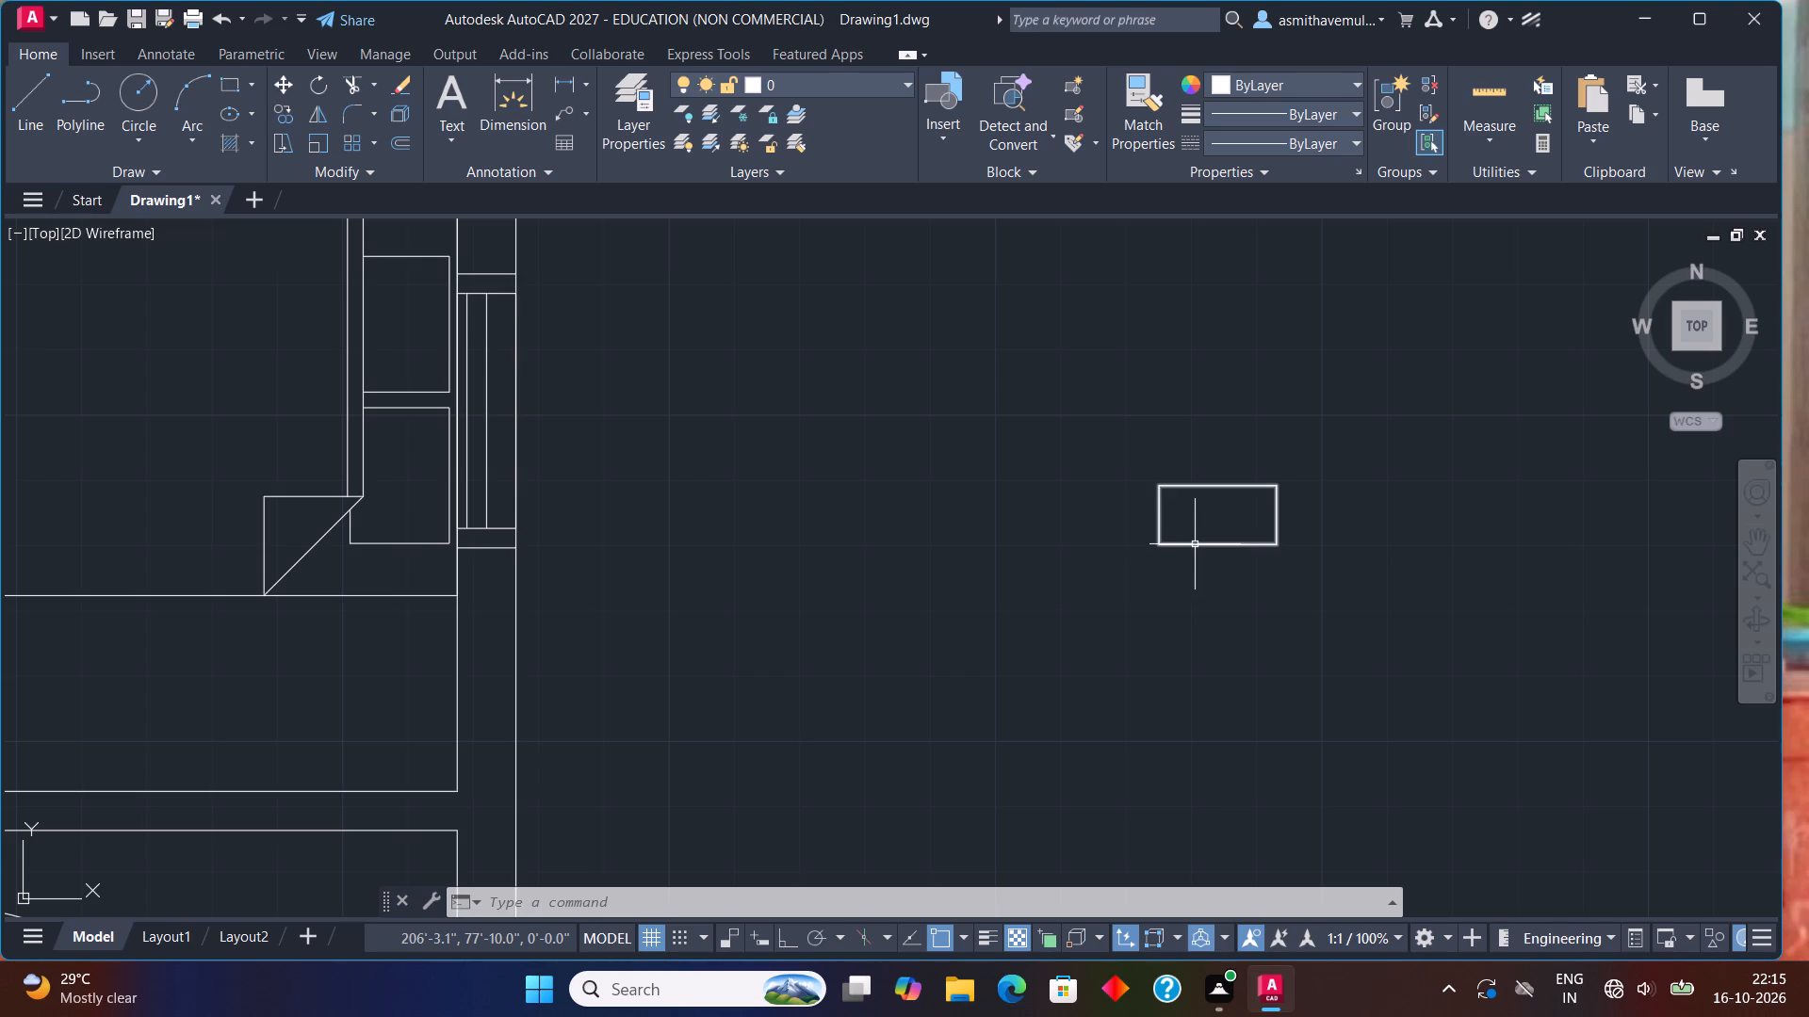
{"action": "left_click", "coordinate": [1194, 544]}
{"action": "key", "text": "x"}
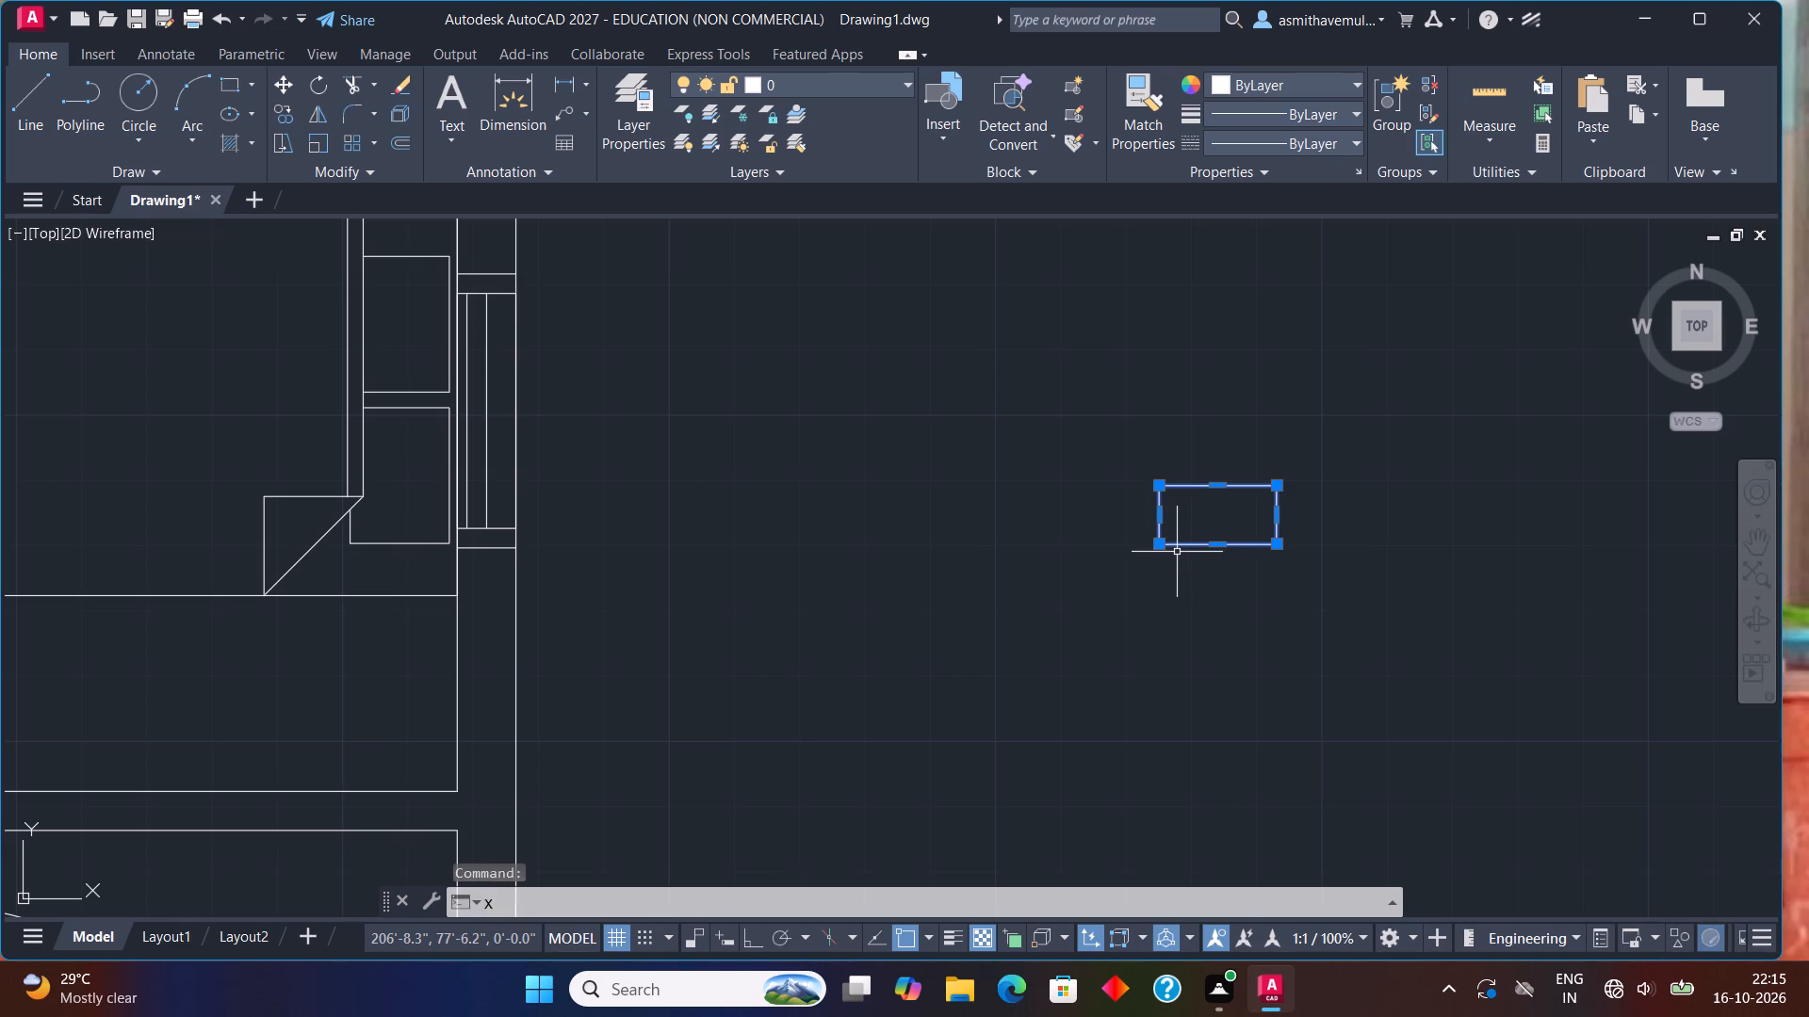
{"action": "key", "text": "Return"}
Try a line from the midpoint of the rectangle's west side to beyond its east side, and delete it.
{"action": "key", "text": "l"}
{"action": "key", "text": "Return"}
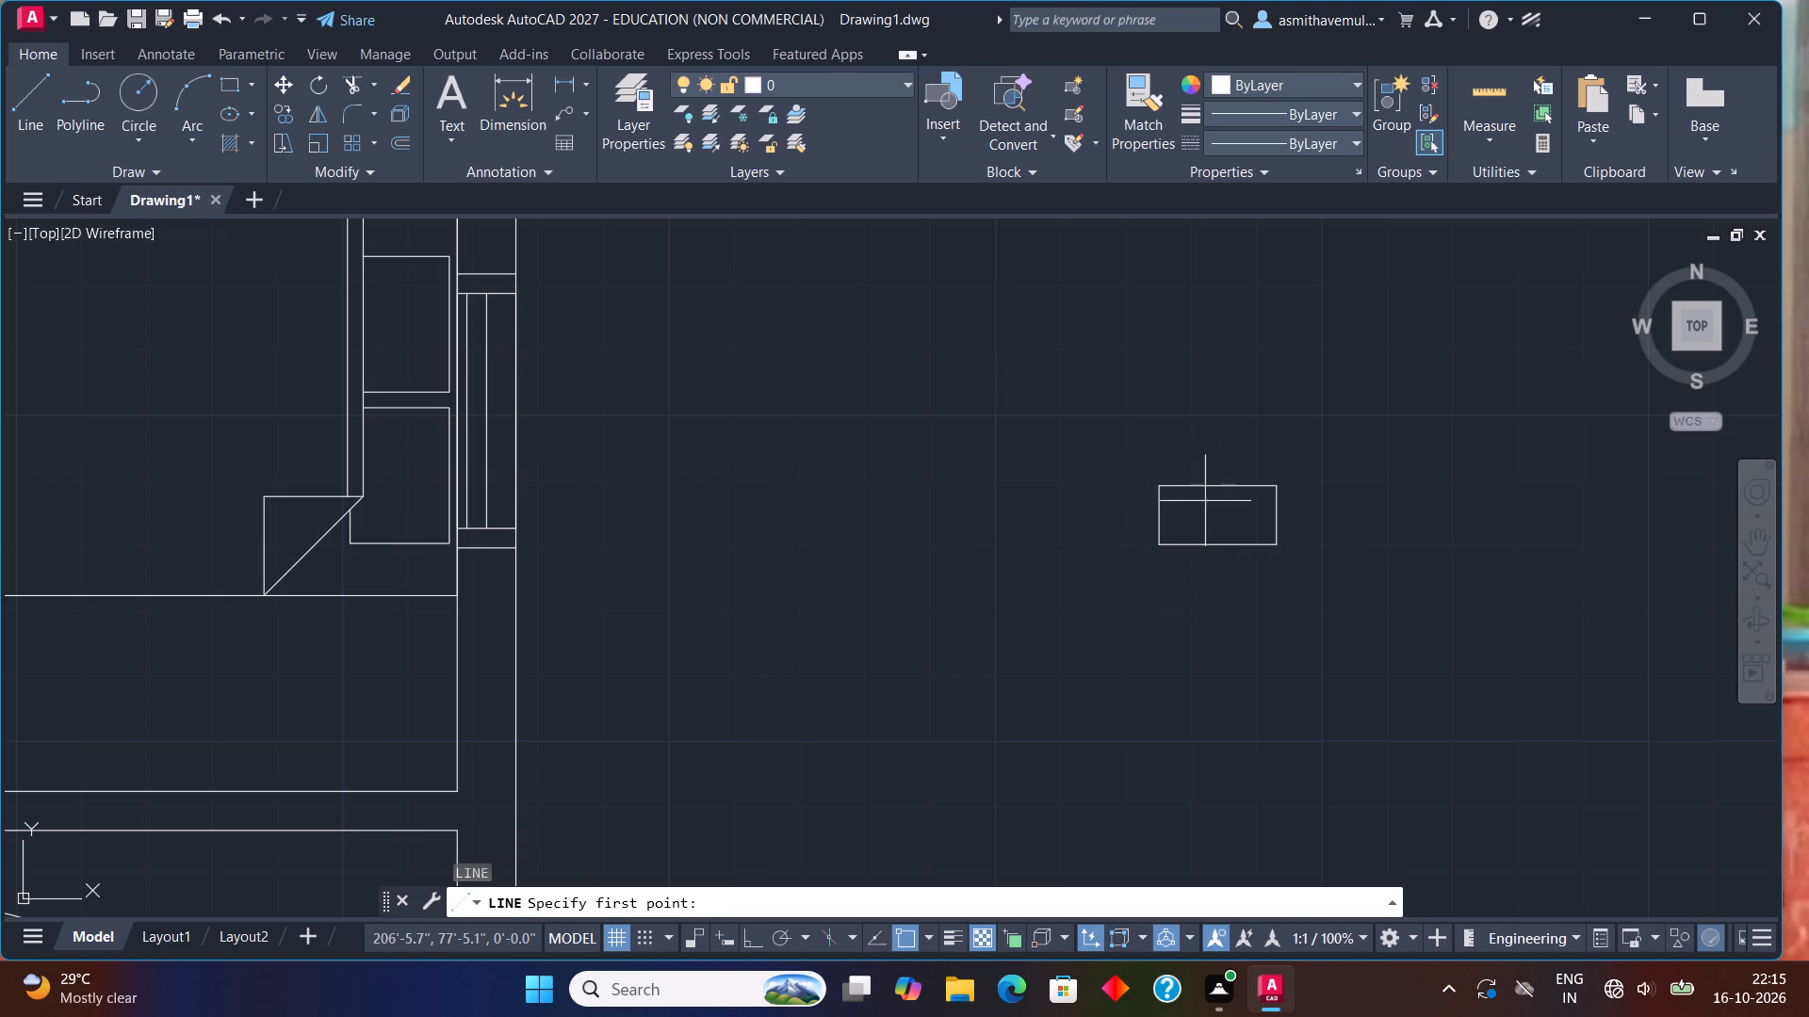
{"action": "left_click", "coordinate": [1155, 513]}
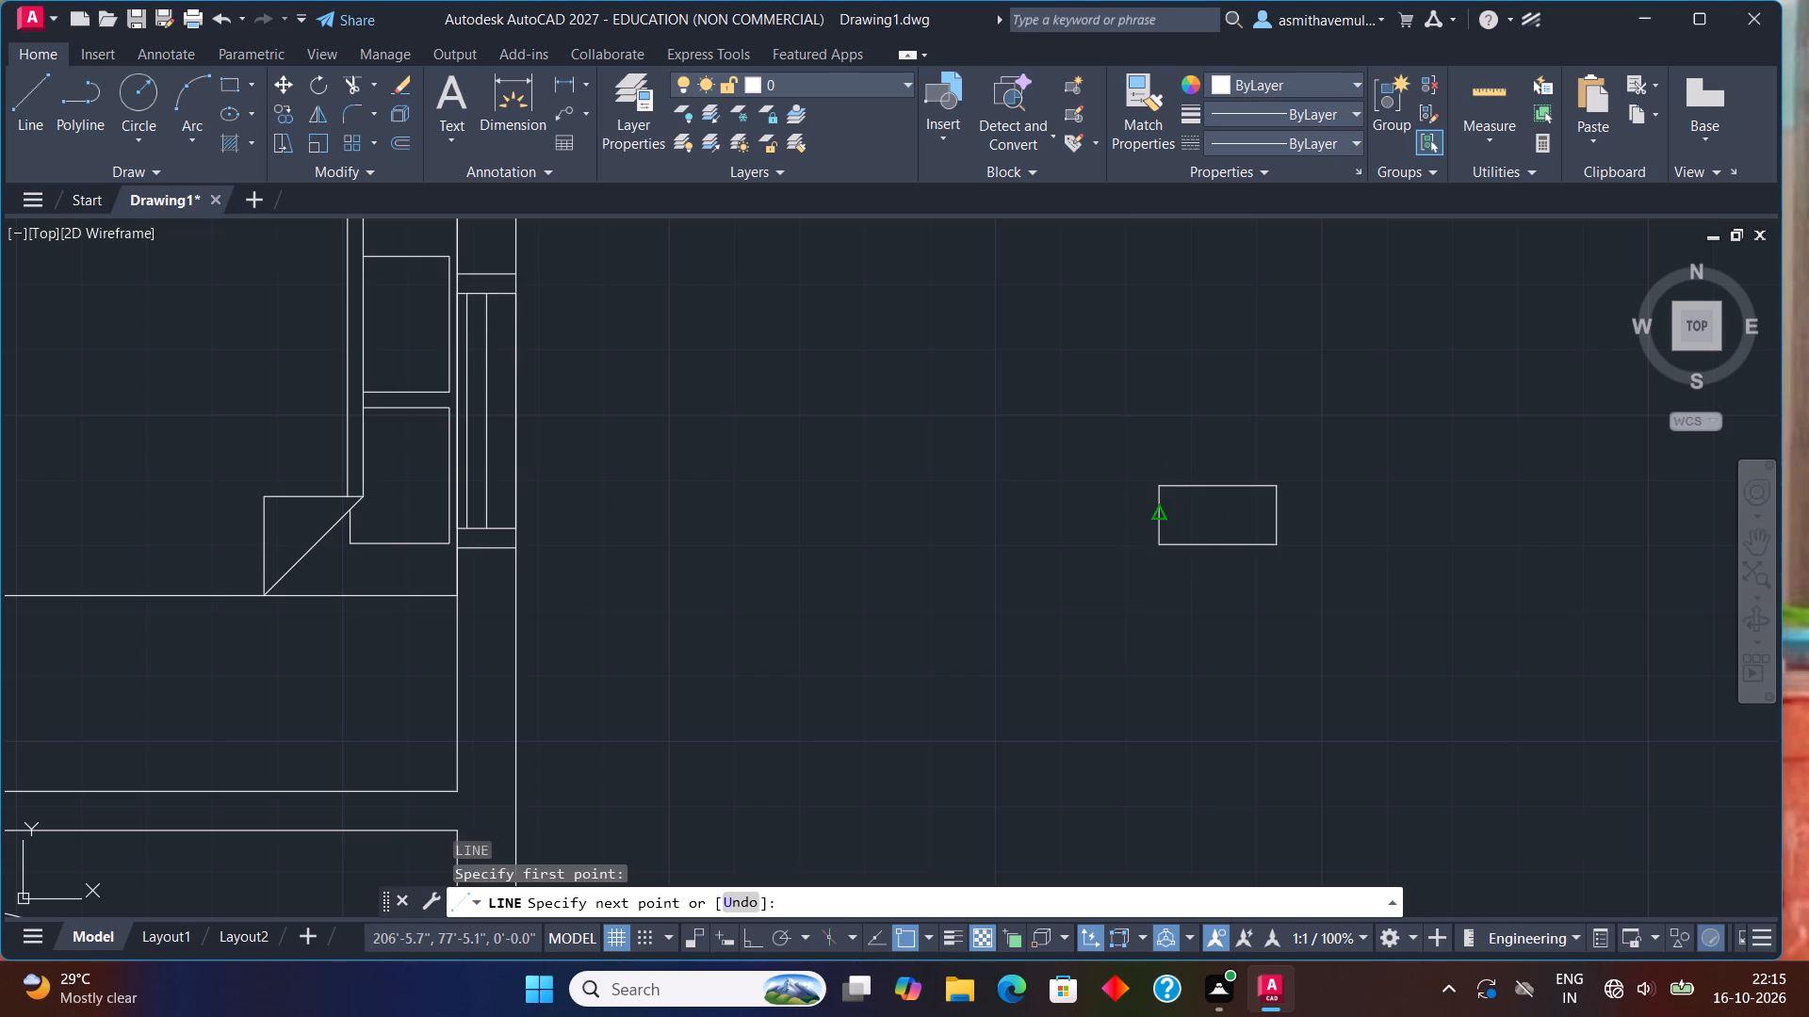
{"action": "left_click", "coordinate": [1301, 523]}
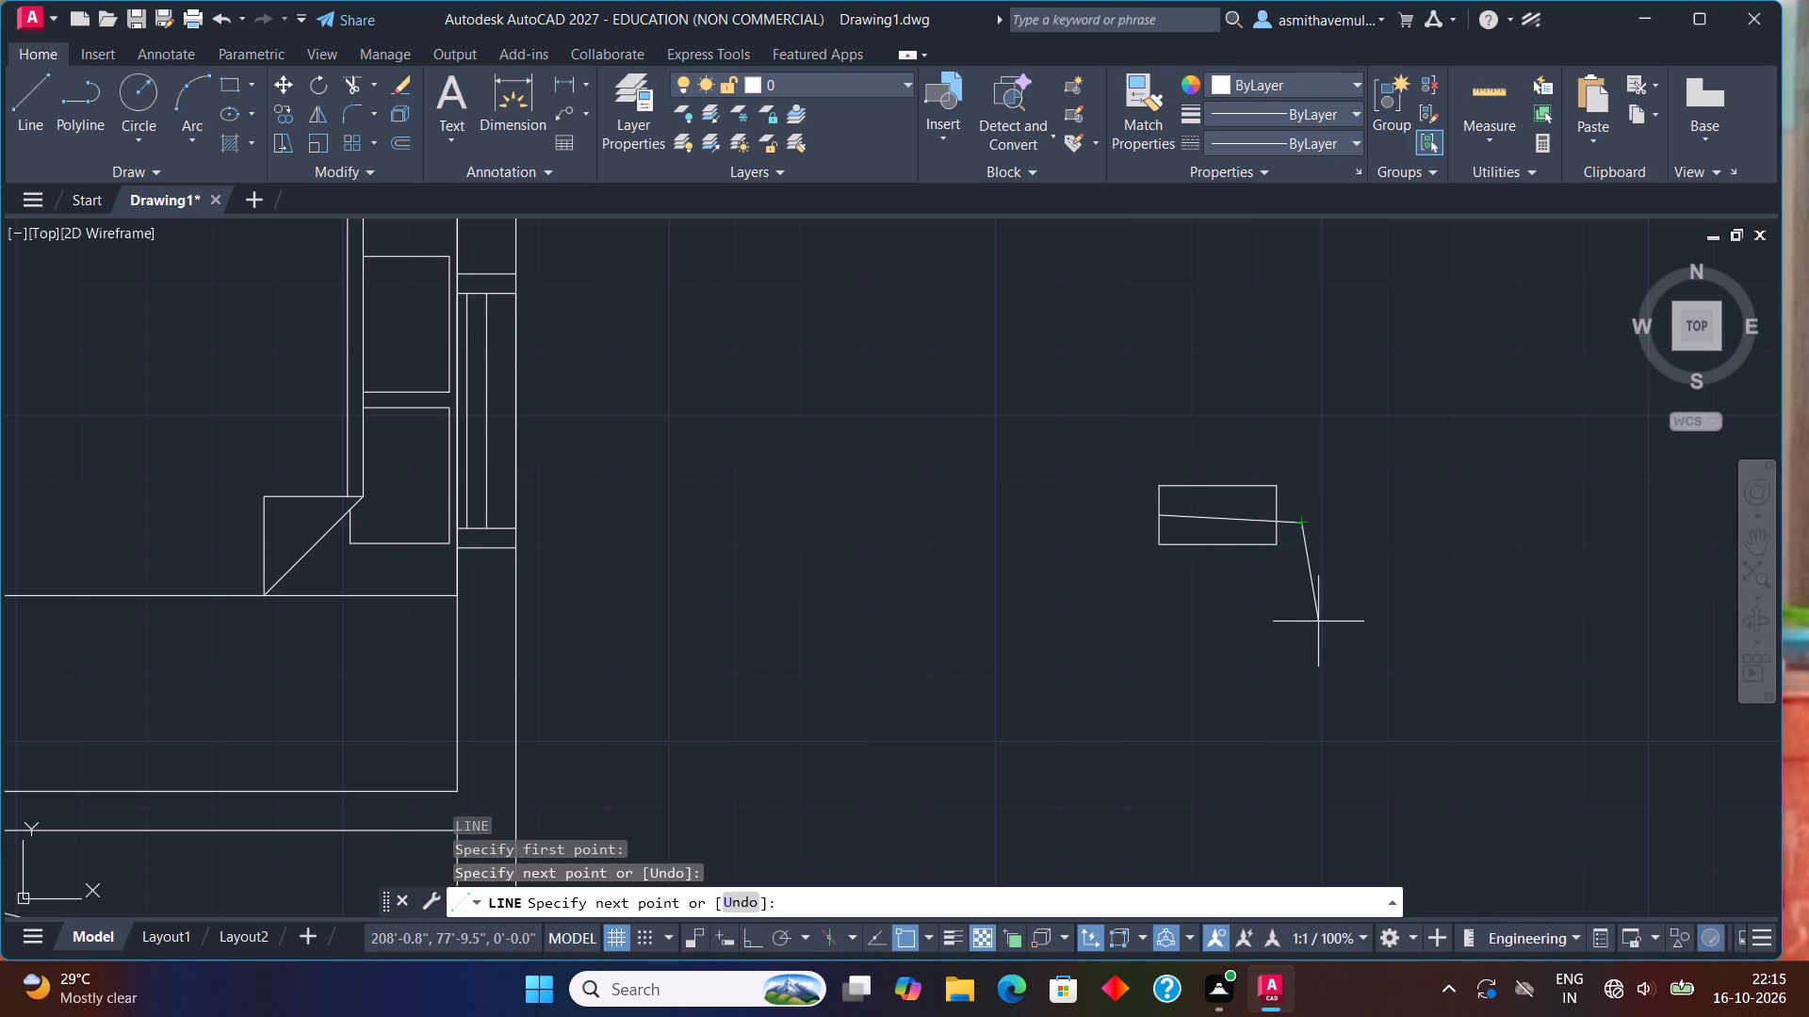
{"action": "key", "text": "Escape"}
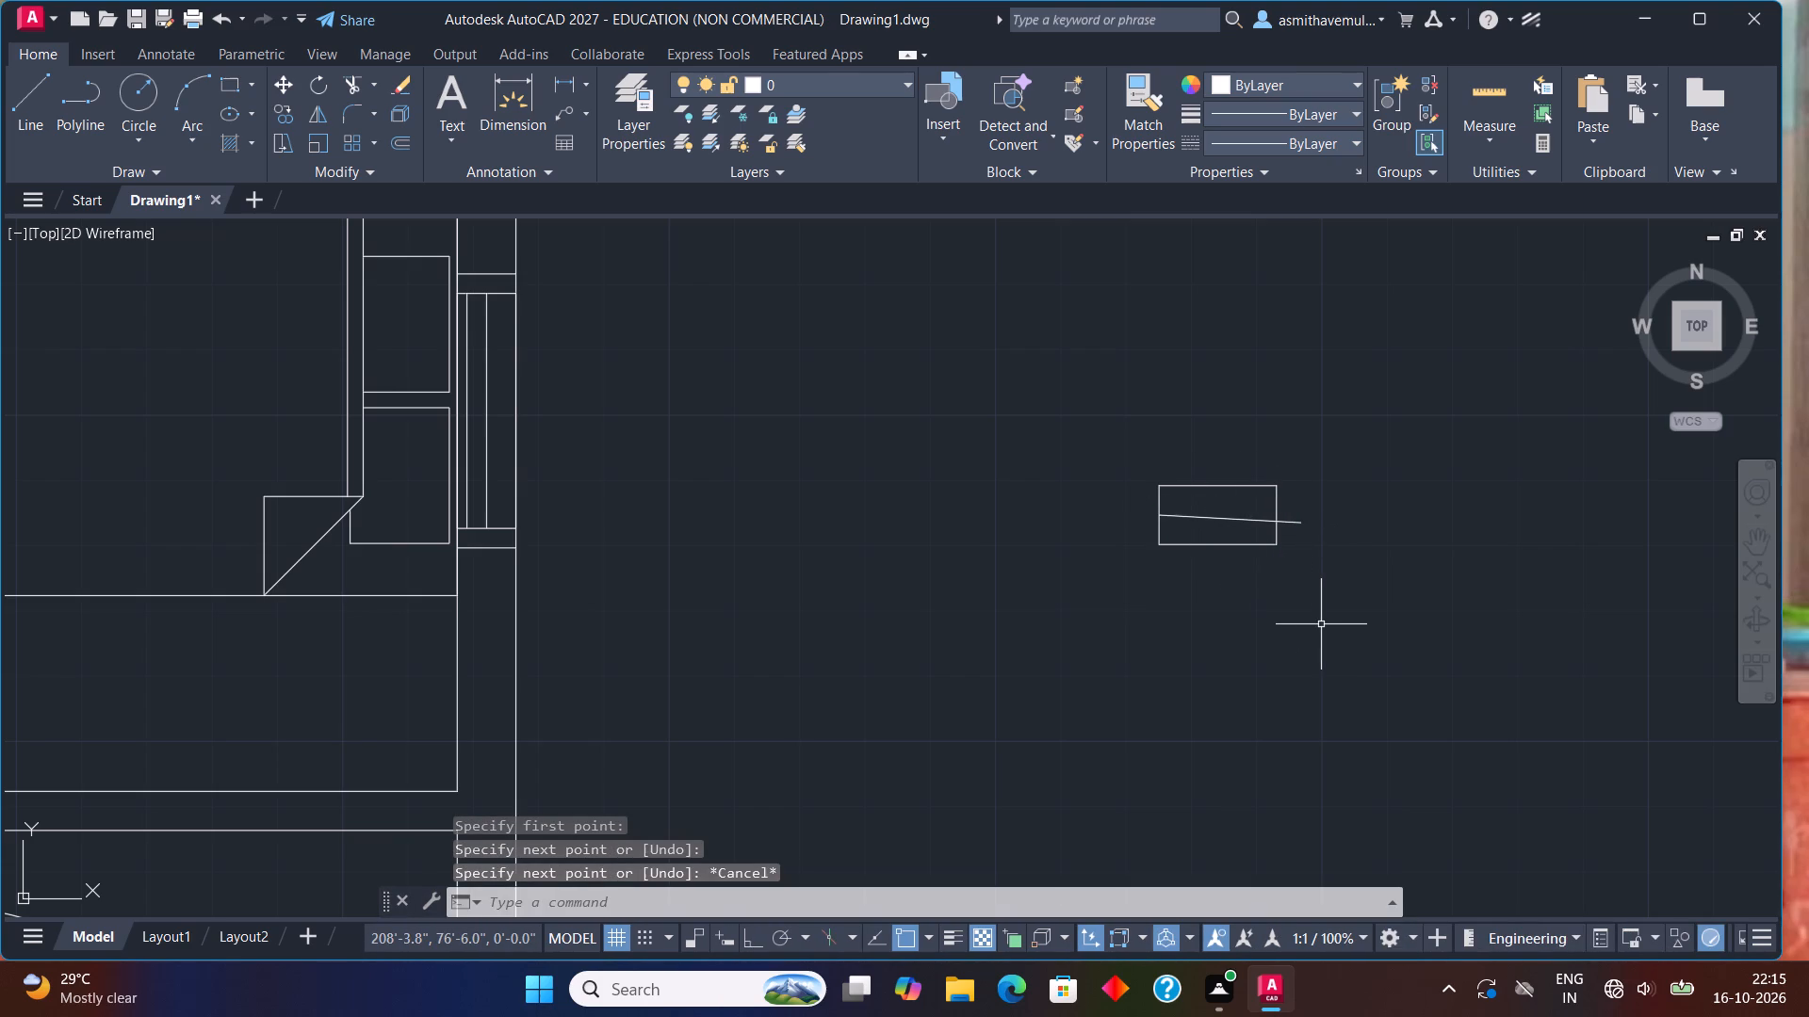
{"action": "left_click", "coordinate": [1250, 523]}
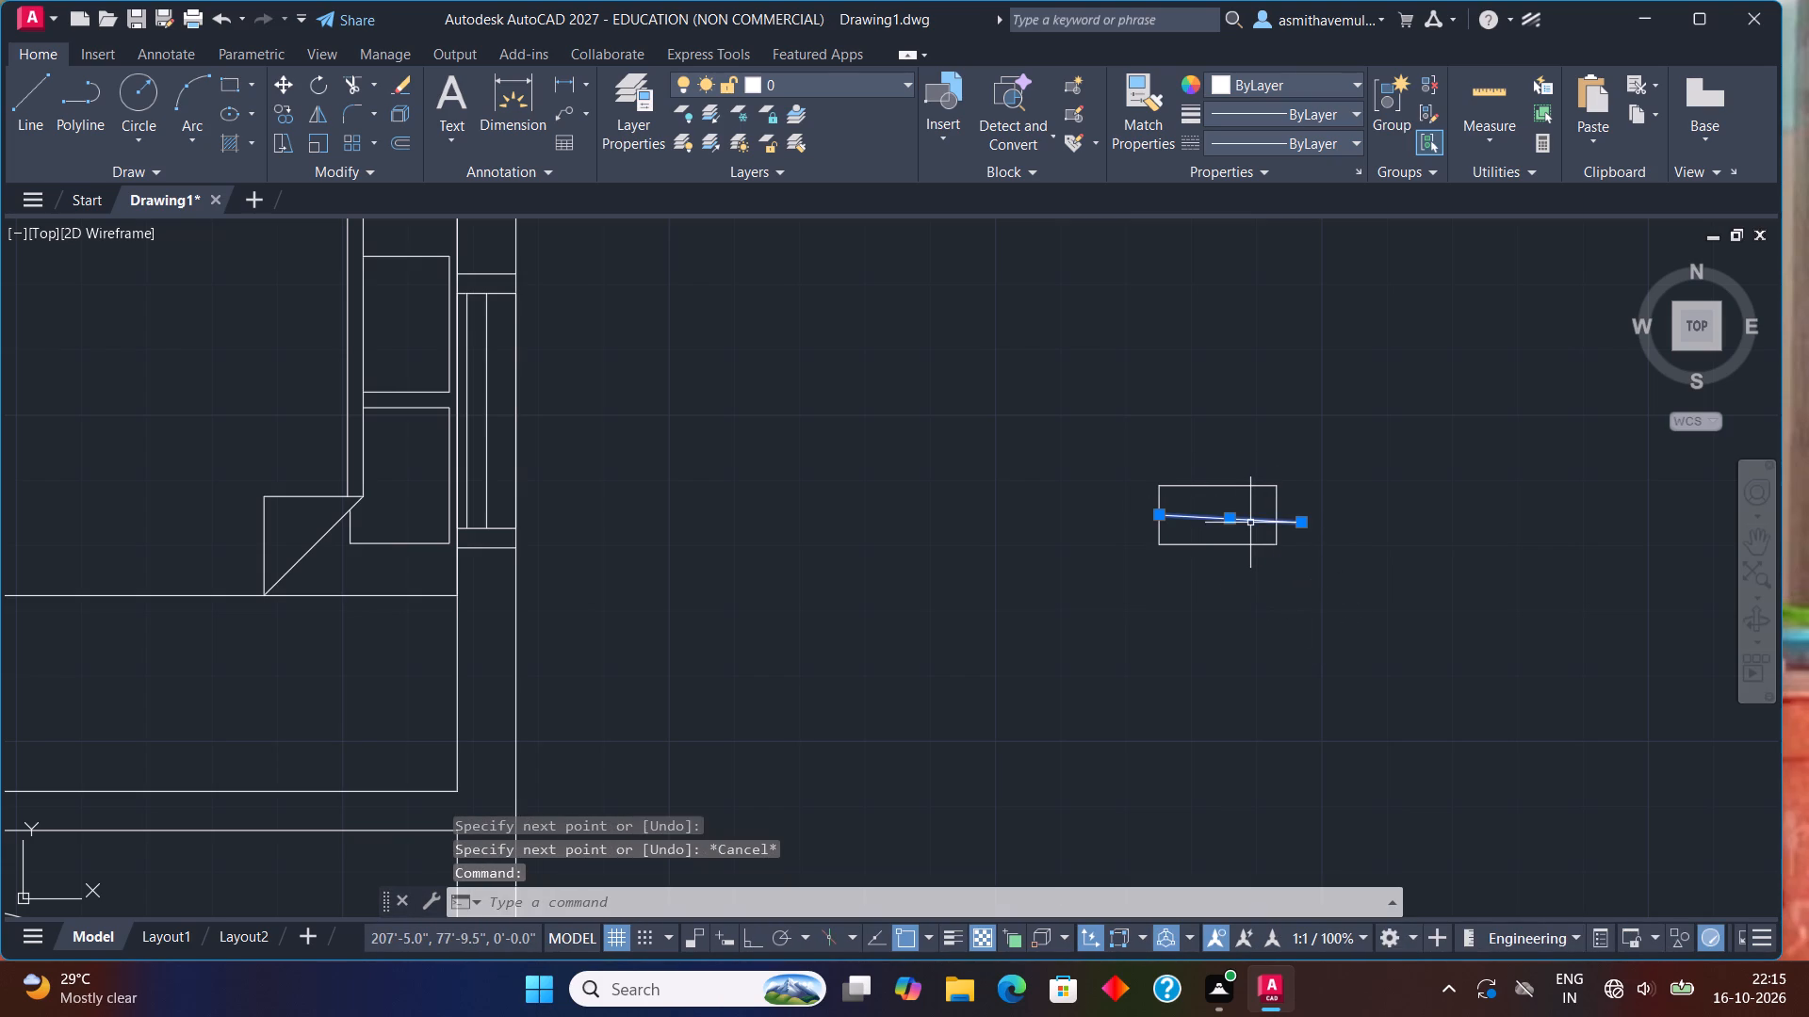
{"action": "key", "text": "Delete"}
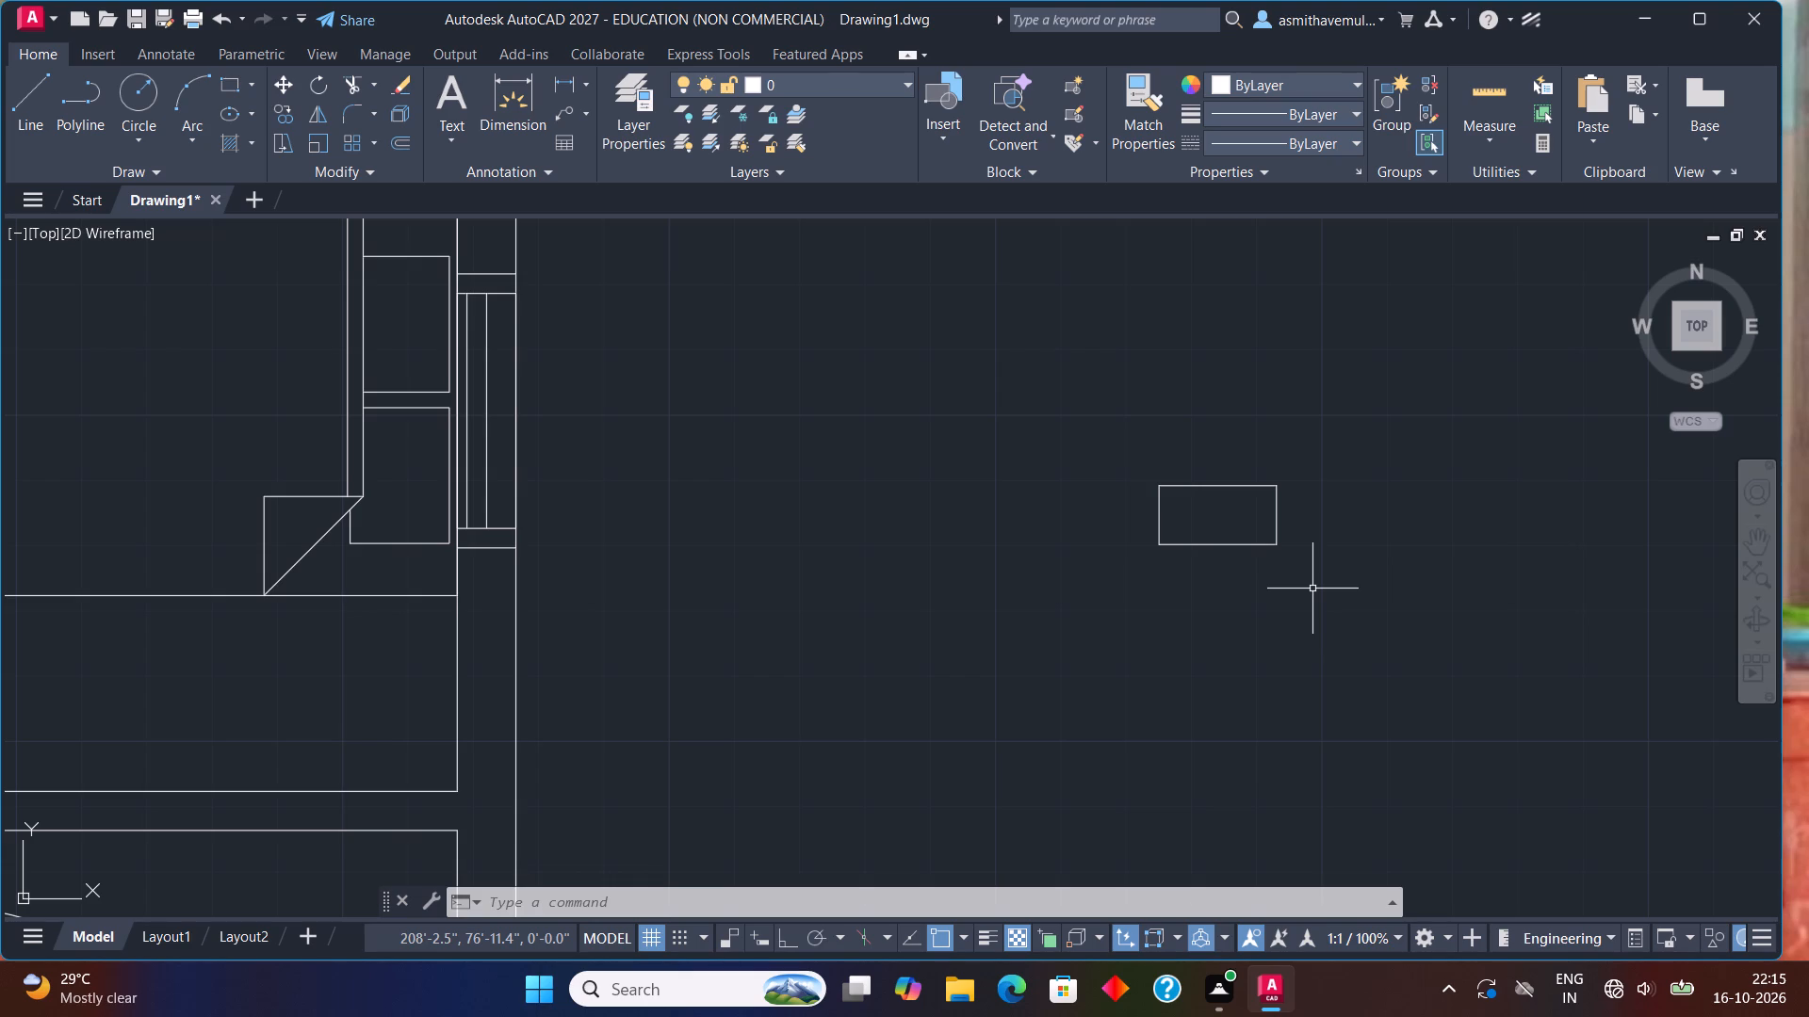
Draw a horizontal centre line between the midpoints of the rectangle's two short sides.
{"action": "key", "text": "l"}
{"action": "key", "text": "Return"}
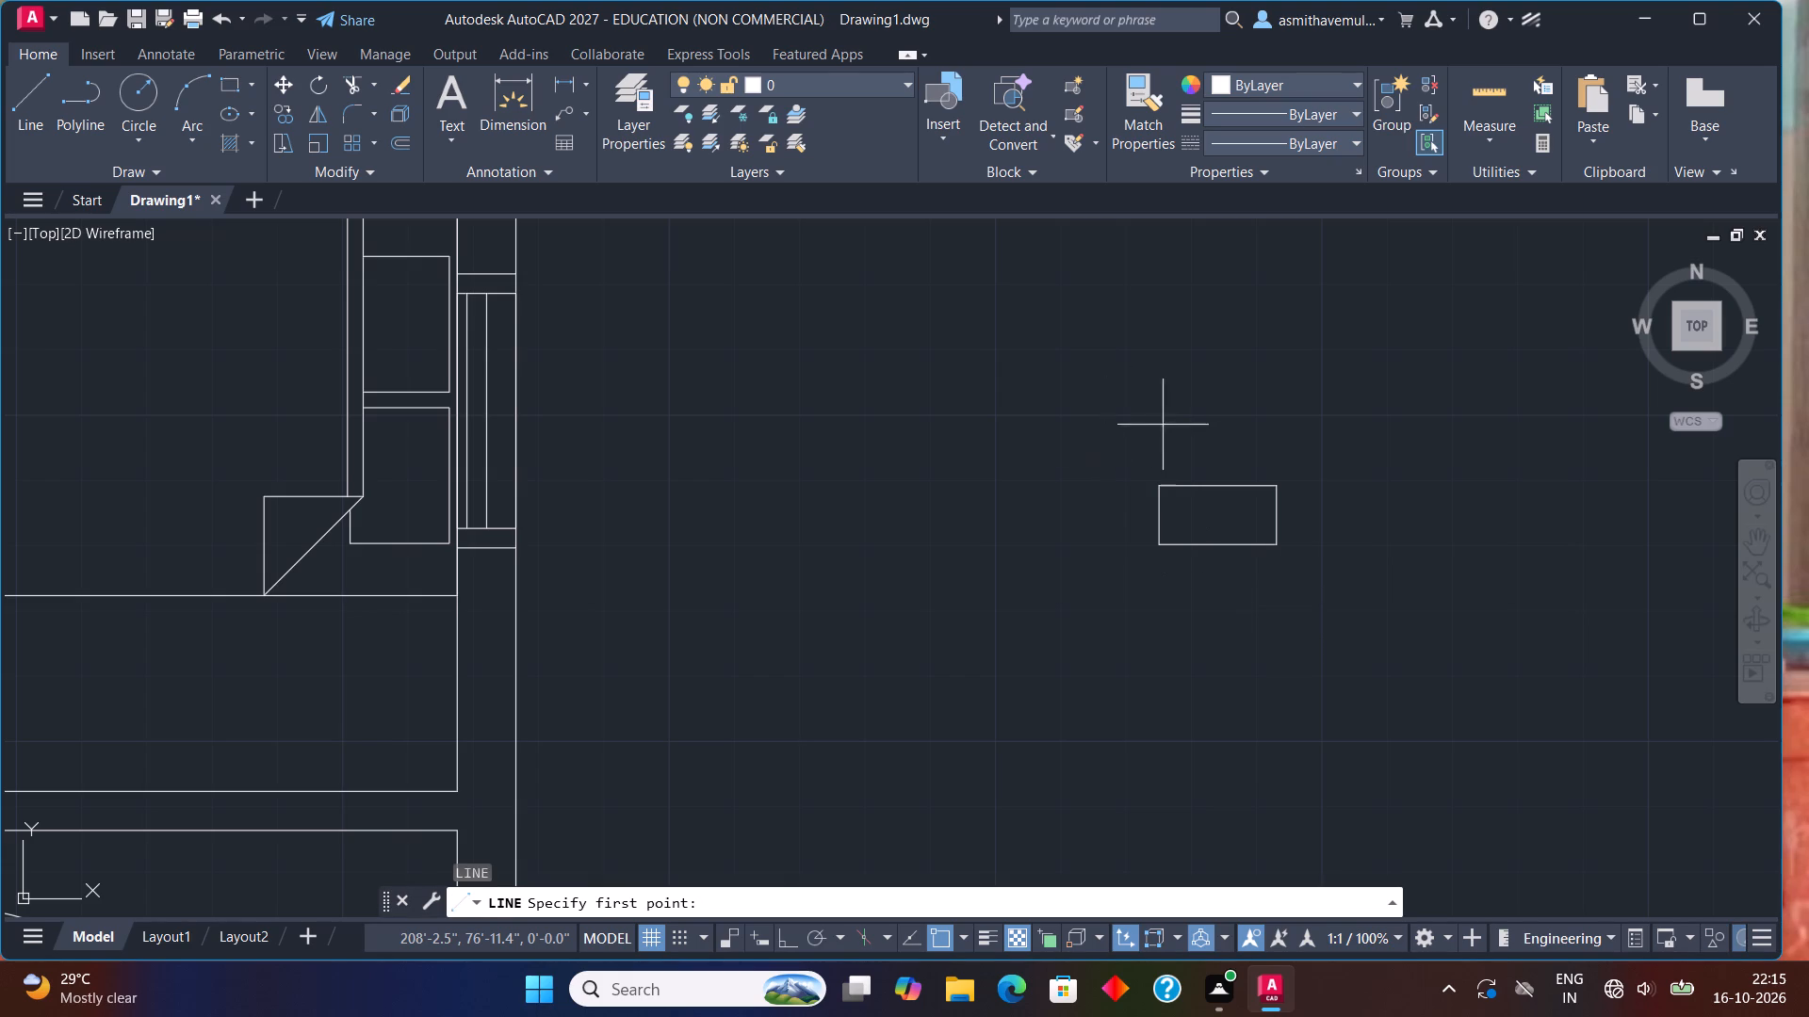
{"action": "left_click", "coordinate": [1159, 514]}
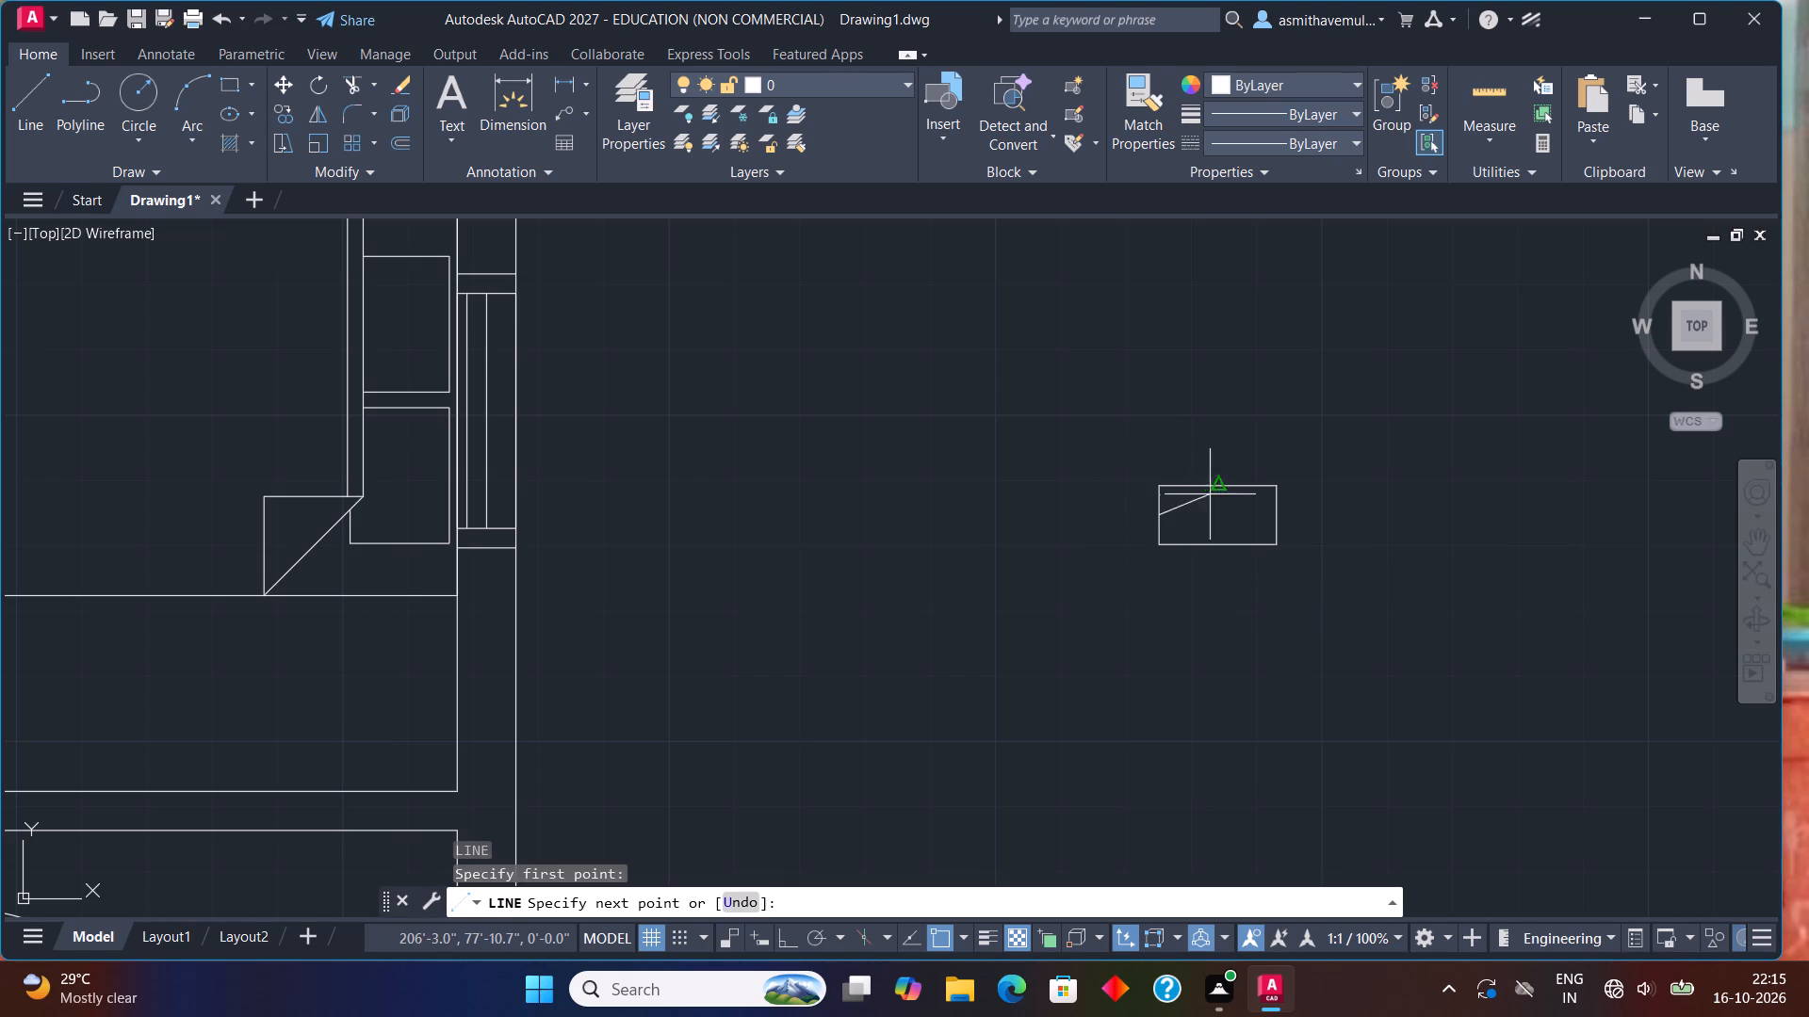
{"action": "left_click", "coordinate": [1270, 512]}
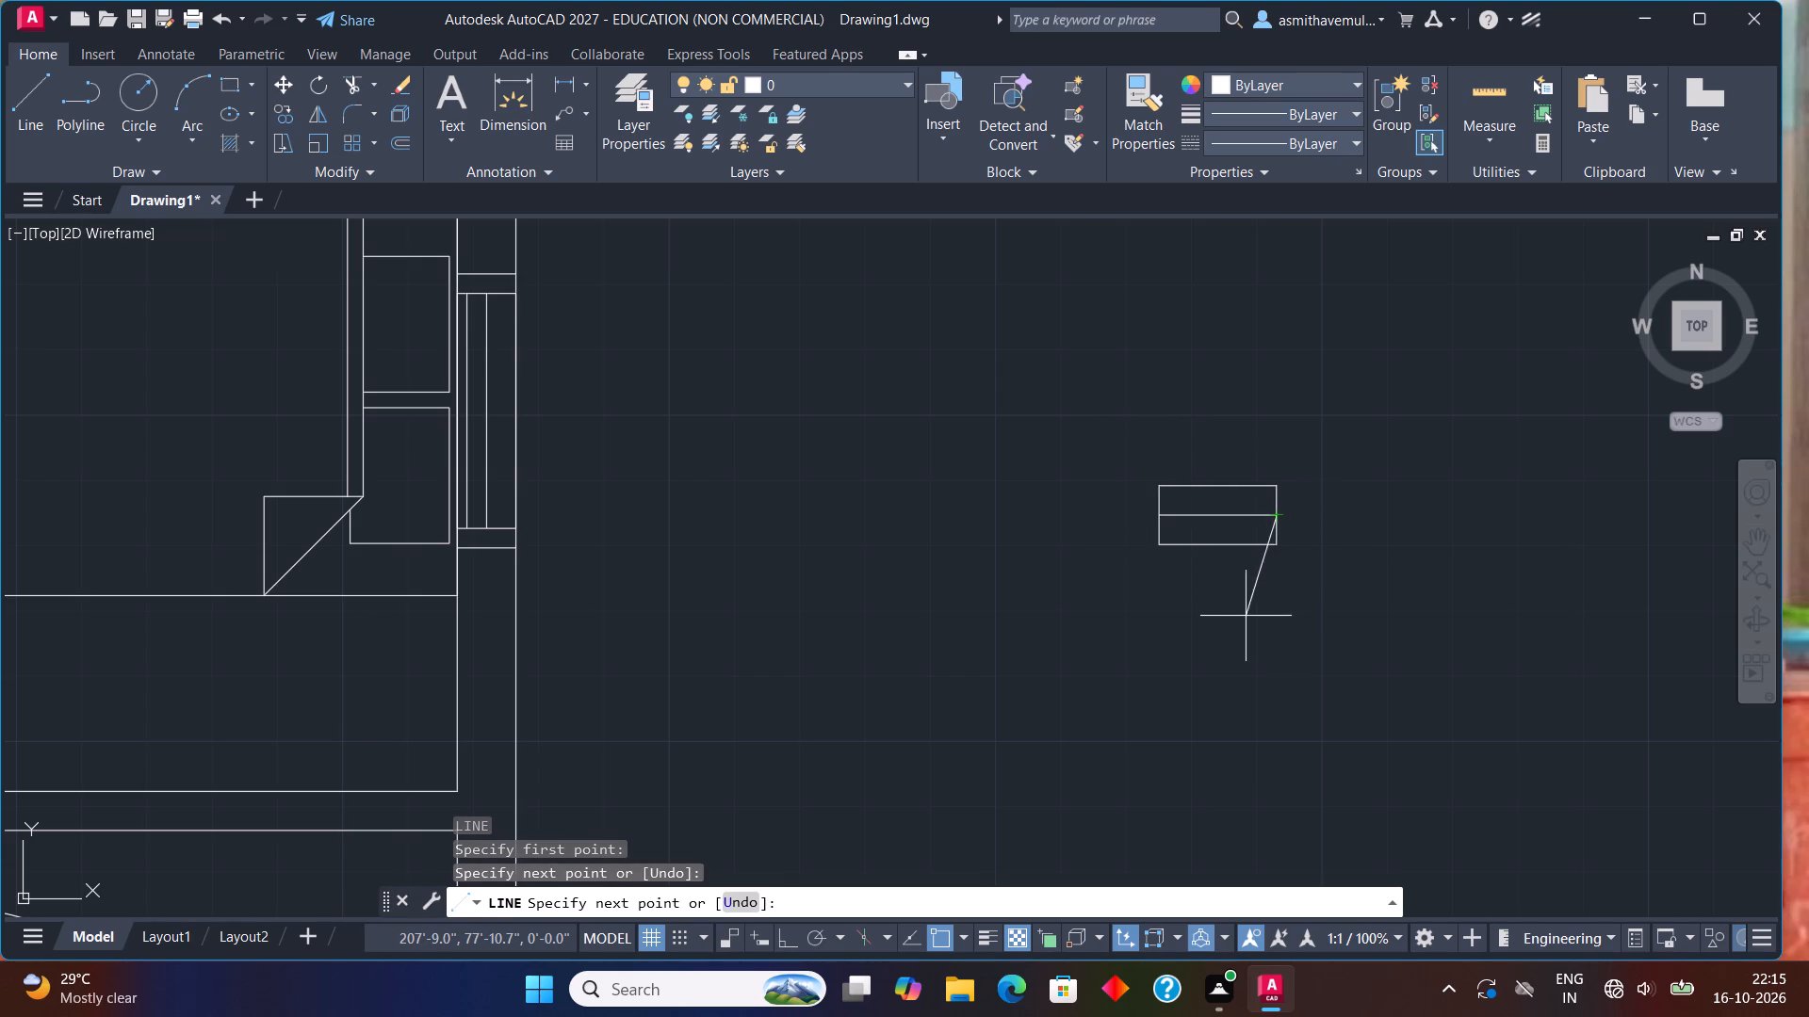
{"action": "key", "text": "Escape"}
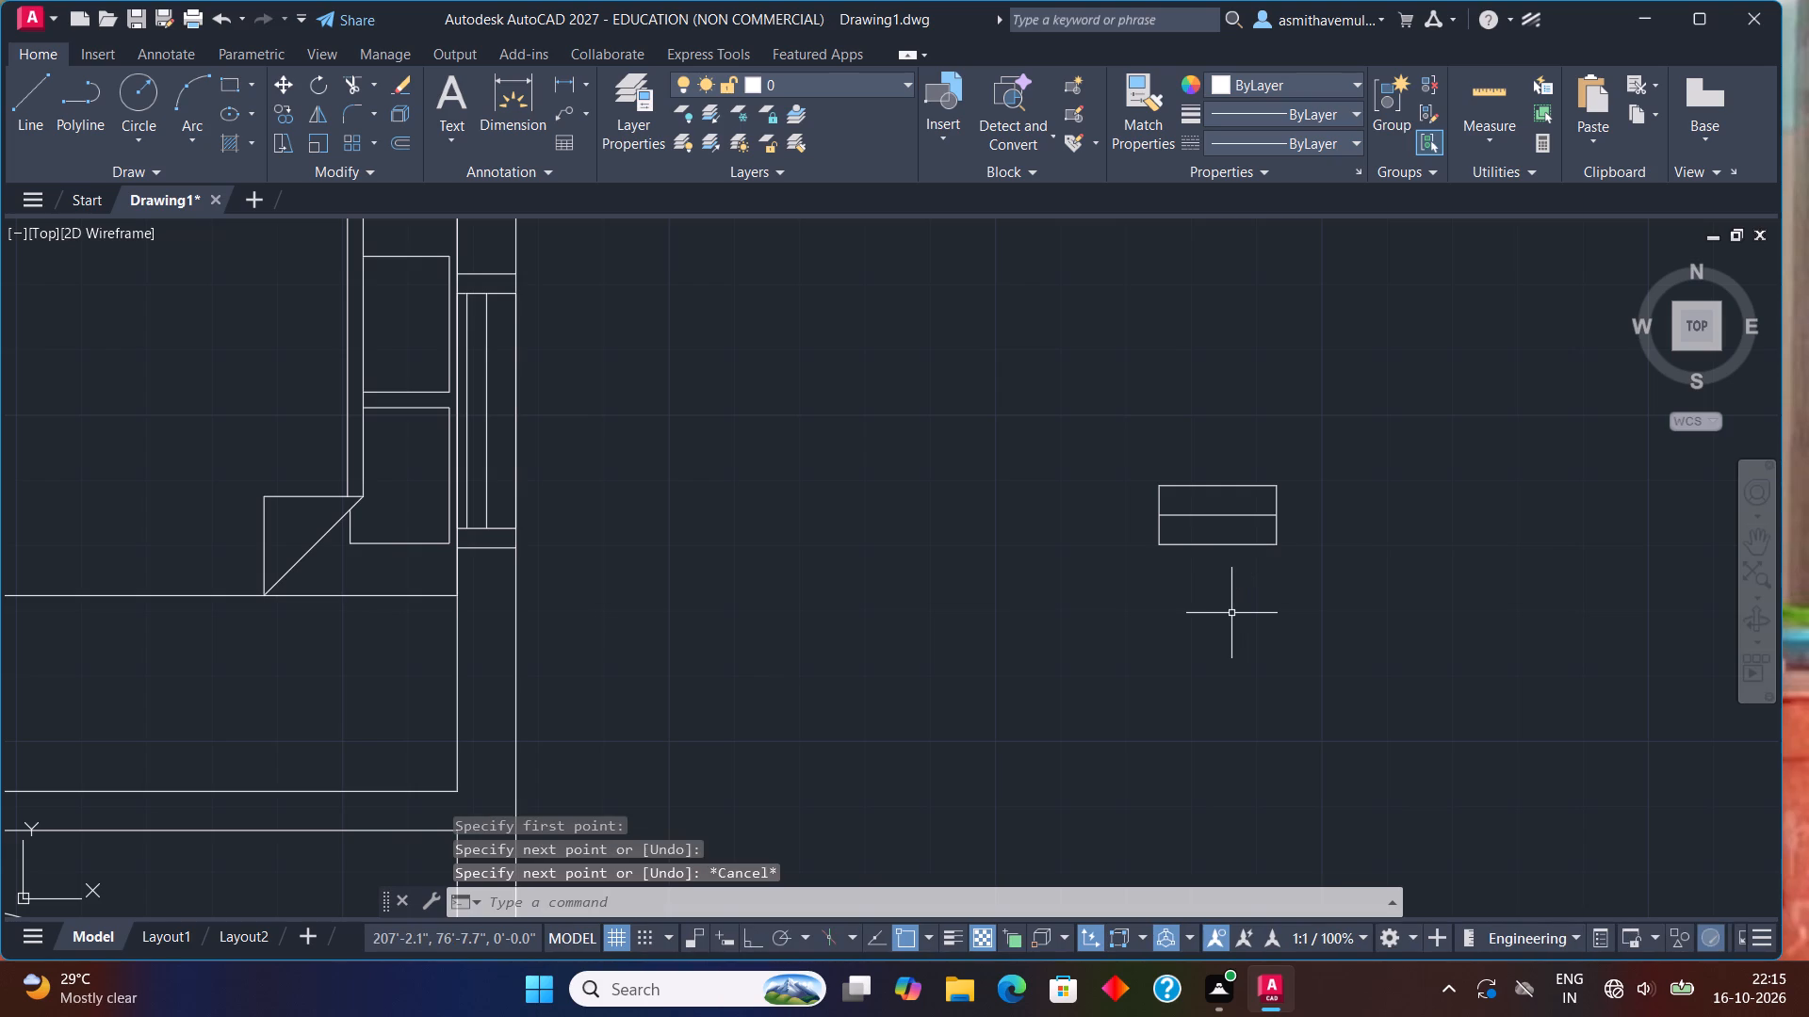
Offset the rectangle's horizontal centre line 3" to the north.
{"action": "key", "text": "o"}
{"action": "key", "text": "Return"}
{"action": "key", "text": "3"}
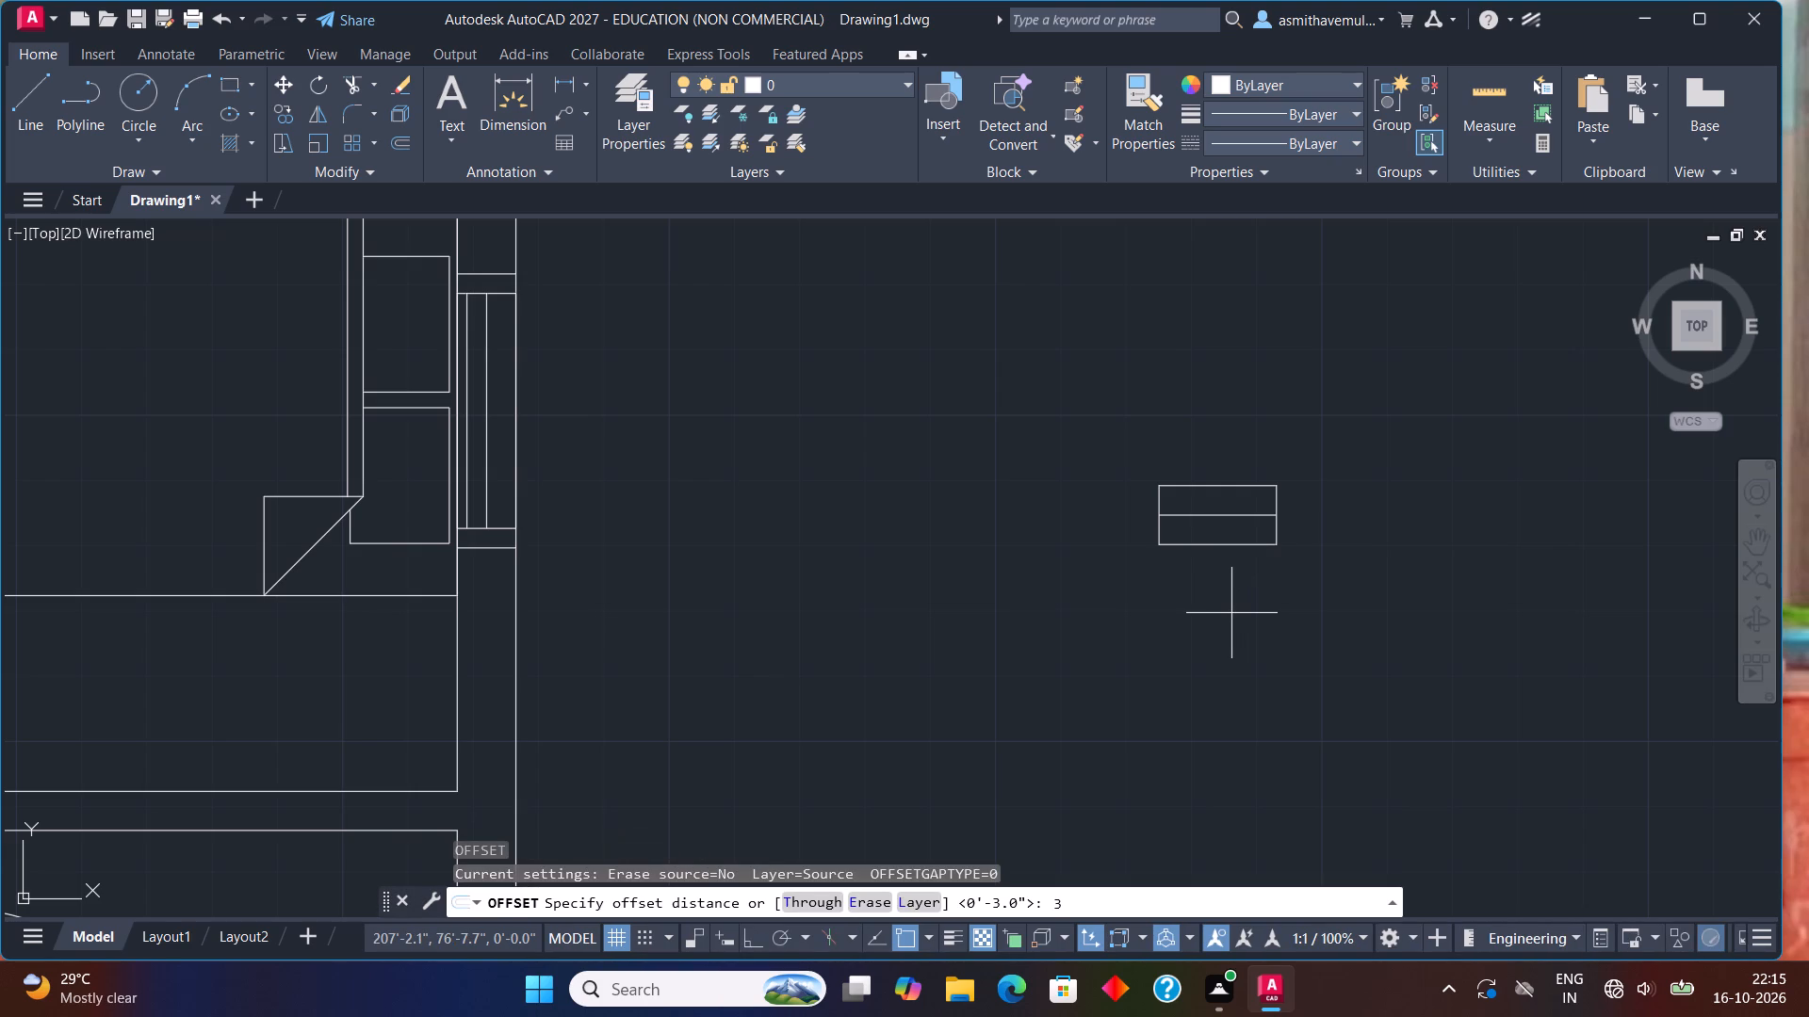
{"action": "key", "text": "shift+quotedbl"}
{"action": "key", "text": "Return"}
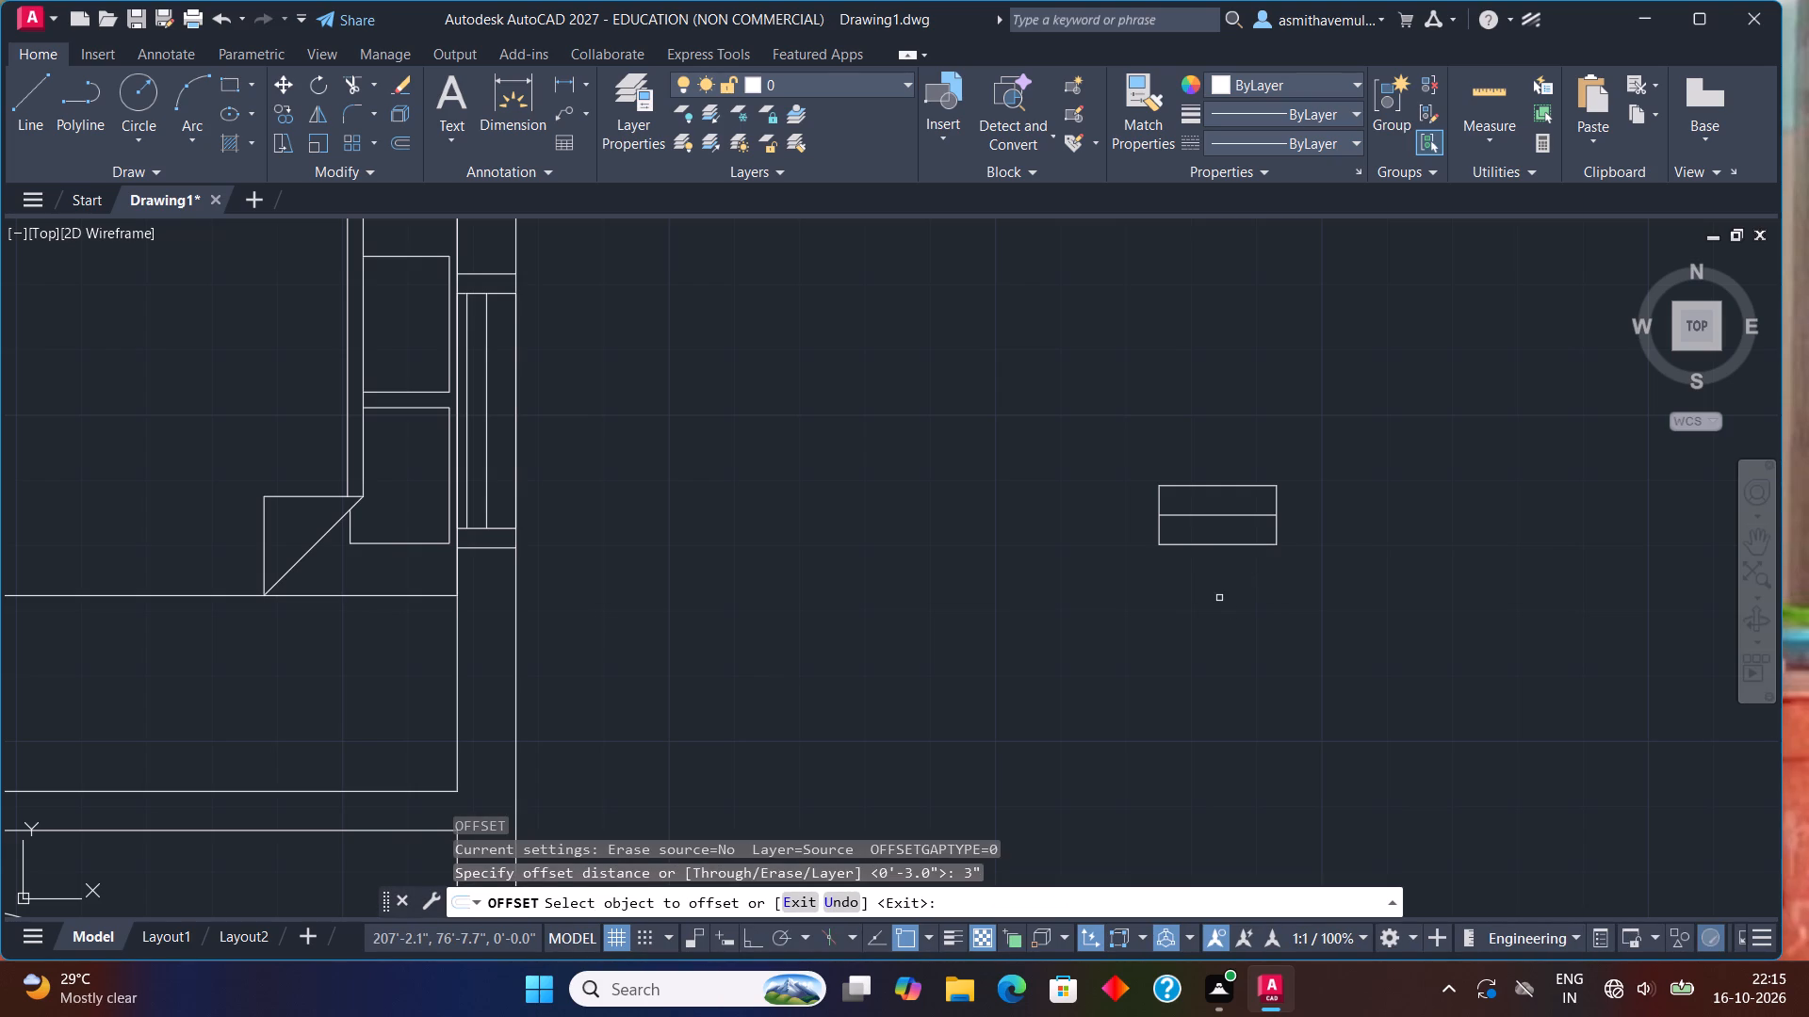
{"action": "left_click", "coordinate": [1234, 492]}
{"action": "left_click", "coordinate": [1235, 516]}
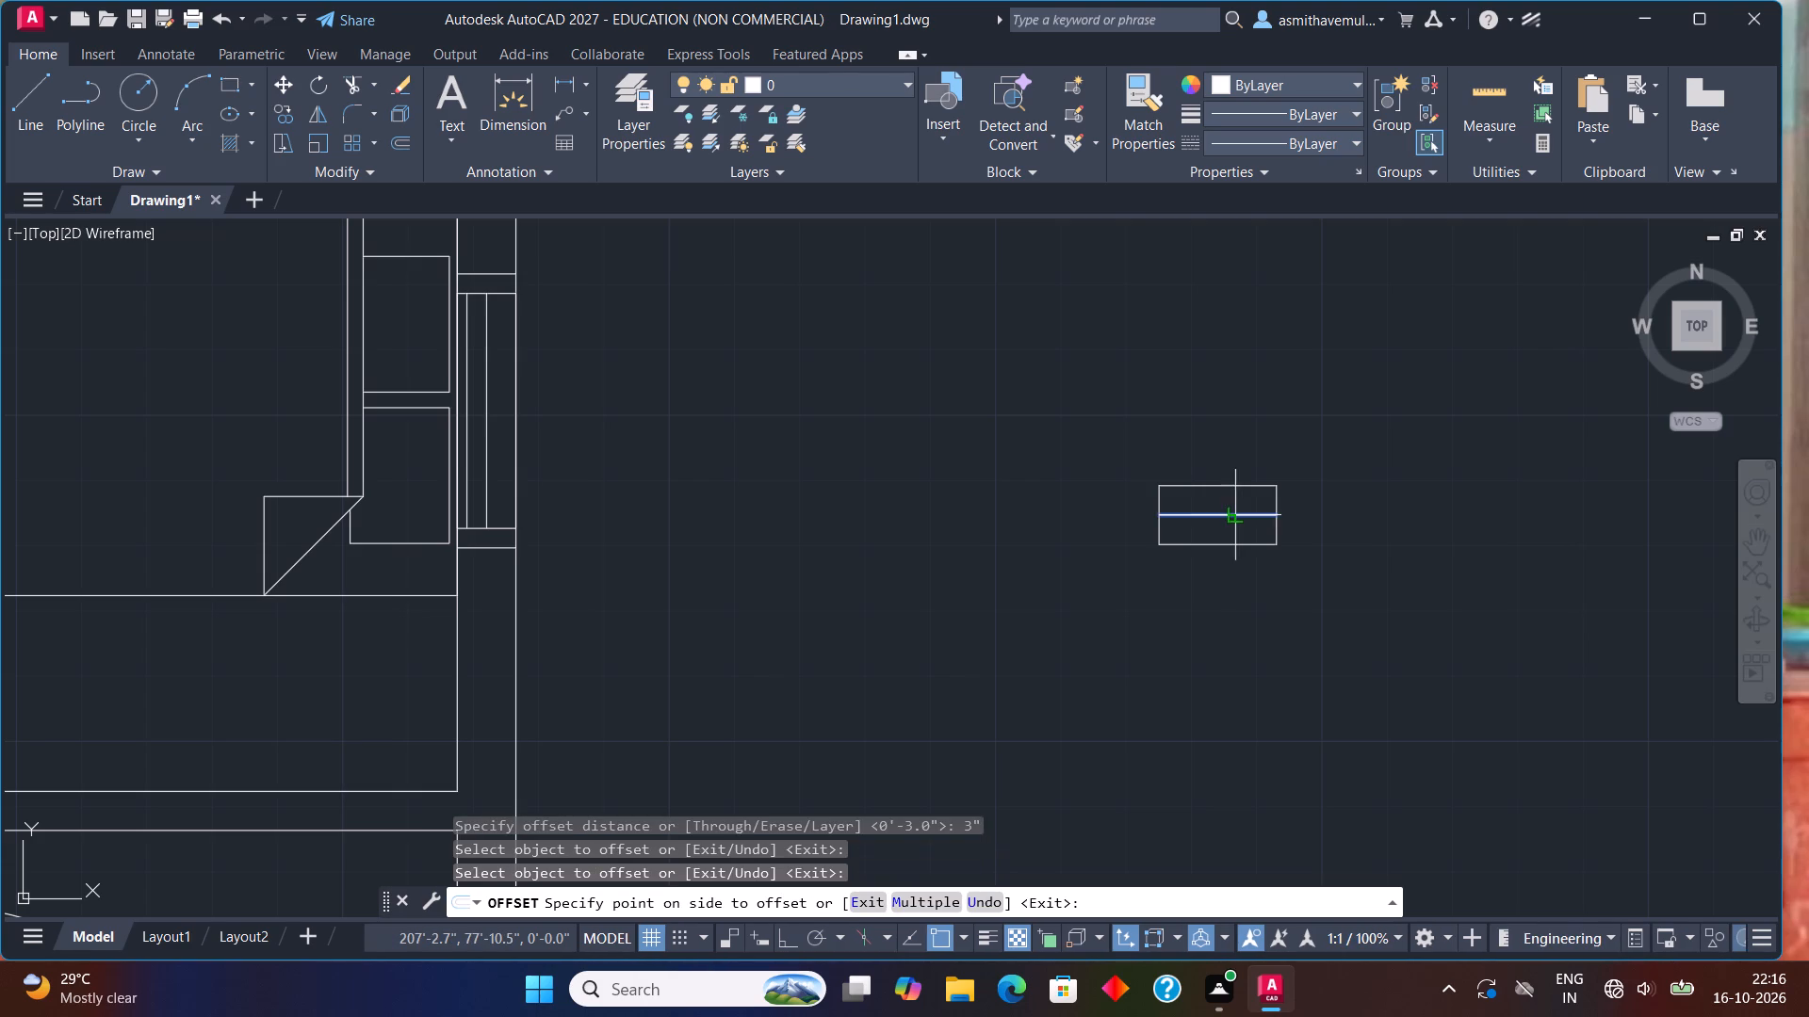
{"action": "left_click", "coordinate": [1235, 496]}
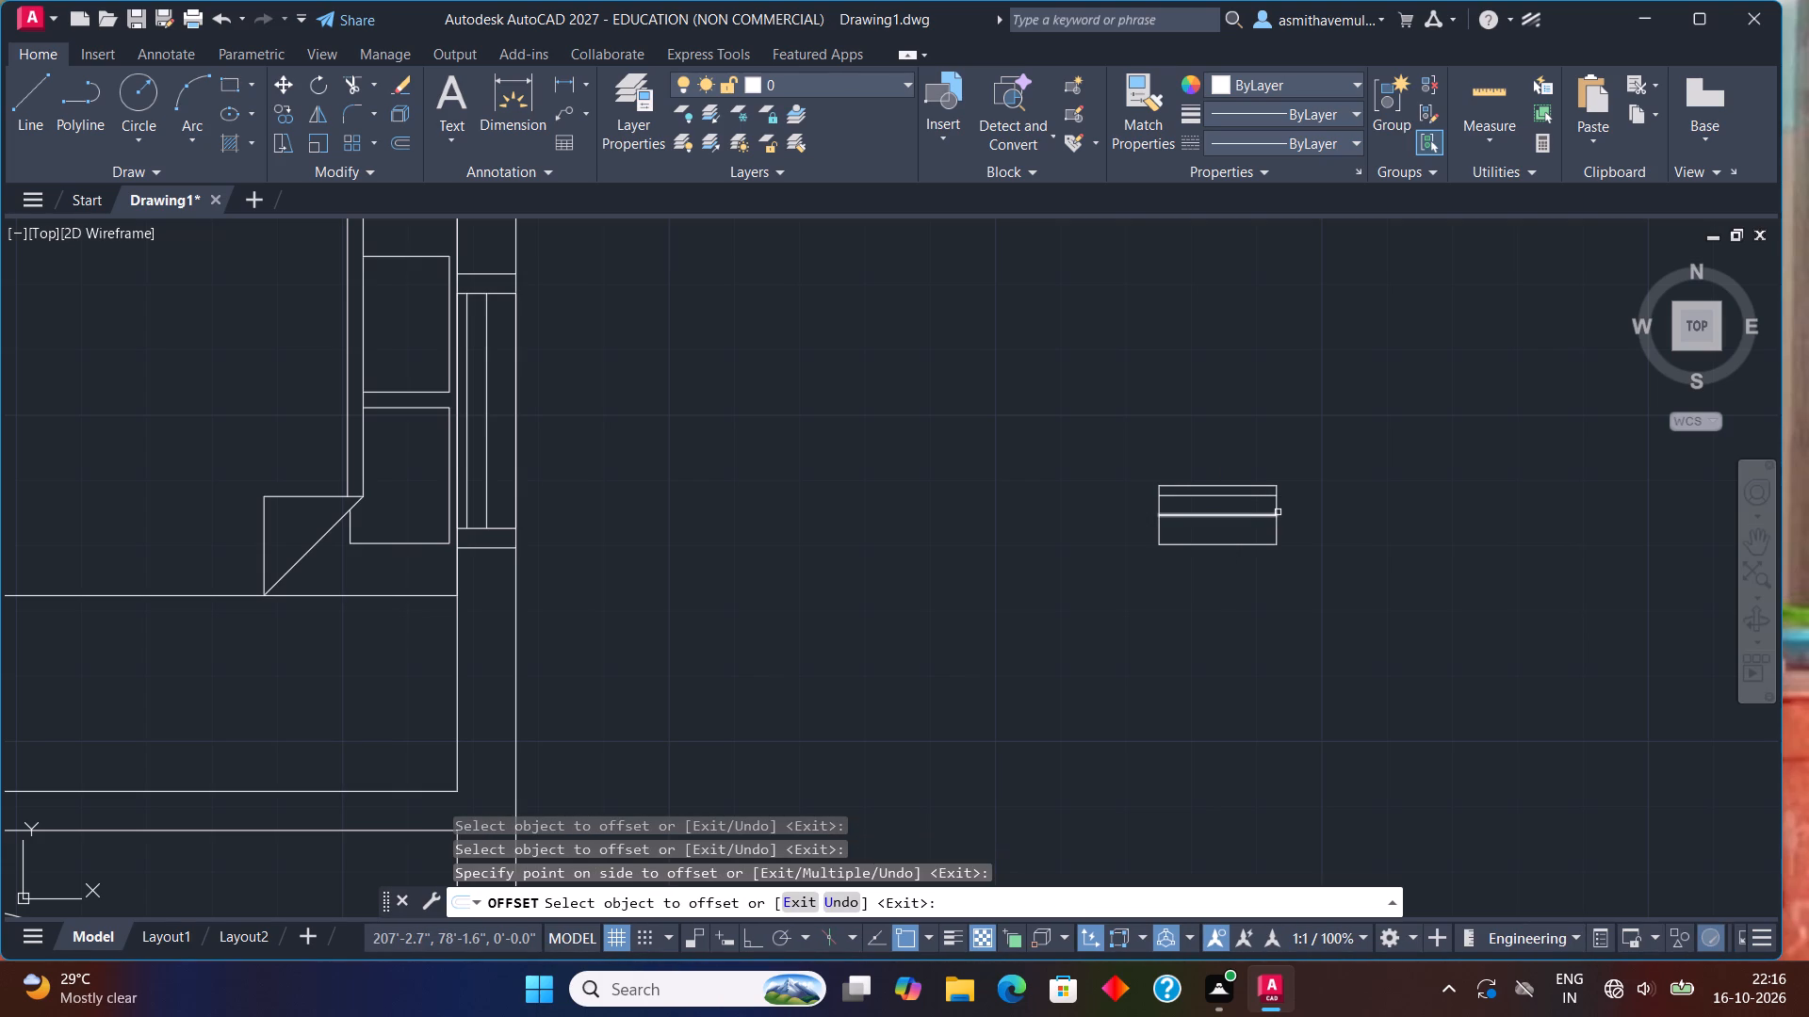
Offset the rectangle's east and west short sides outward by the same 3" distance.
{"action": "left_click", "coordinate": [1278, 508]}
{"action": "left_click", "coordinate": [1323, 501]}
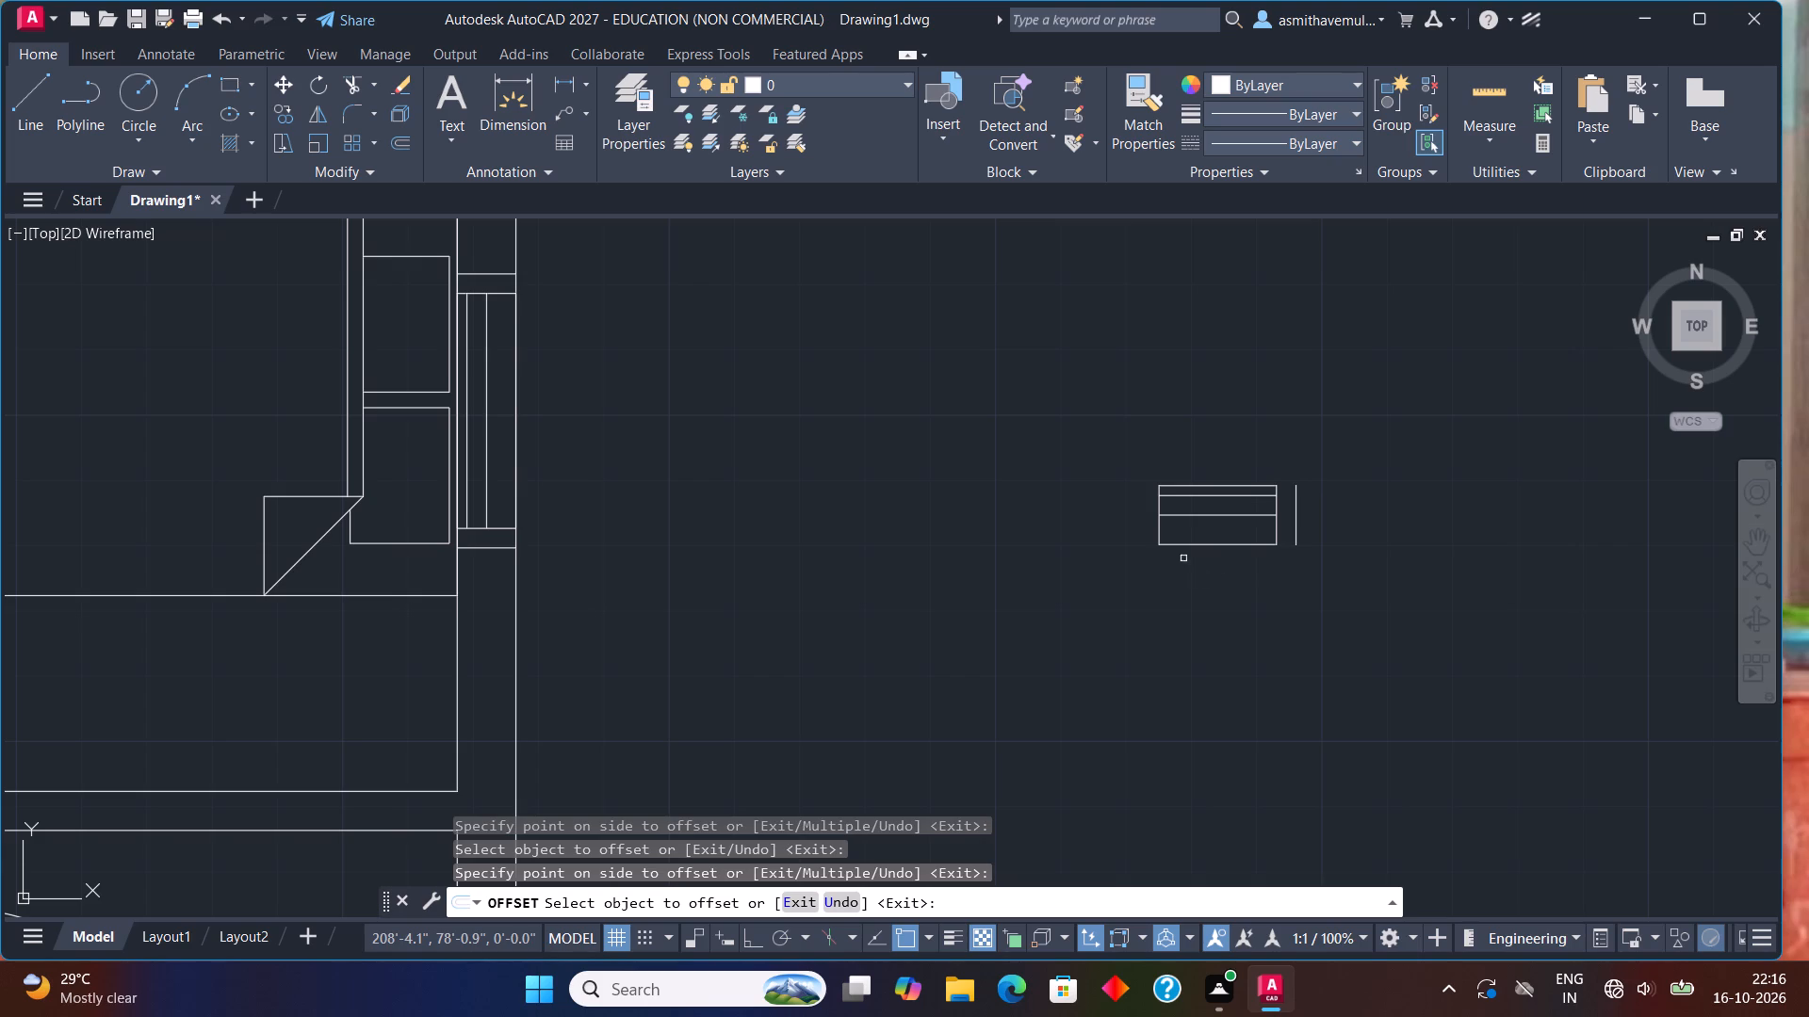
{"action": "left_click", "coordinate": [1156, 532]}
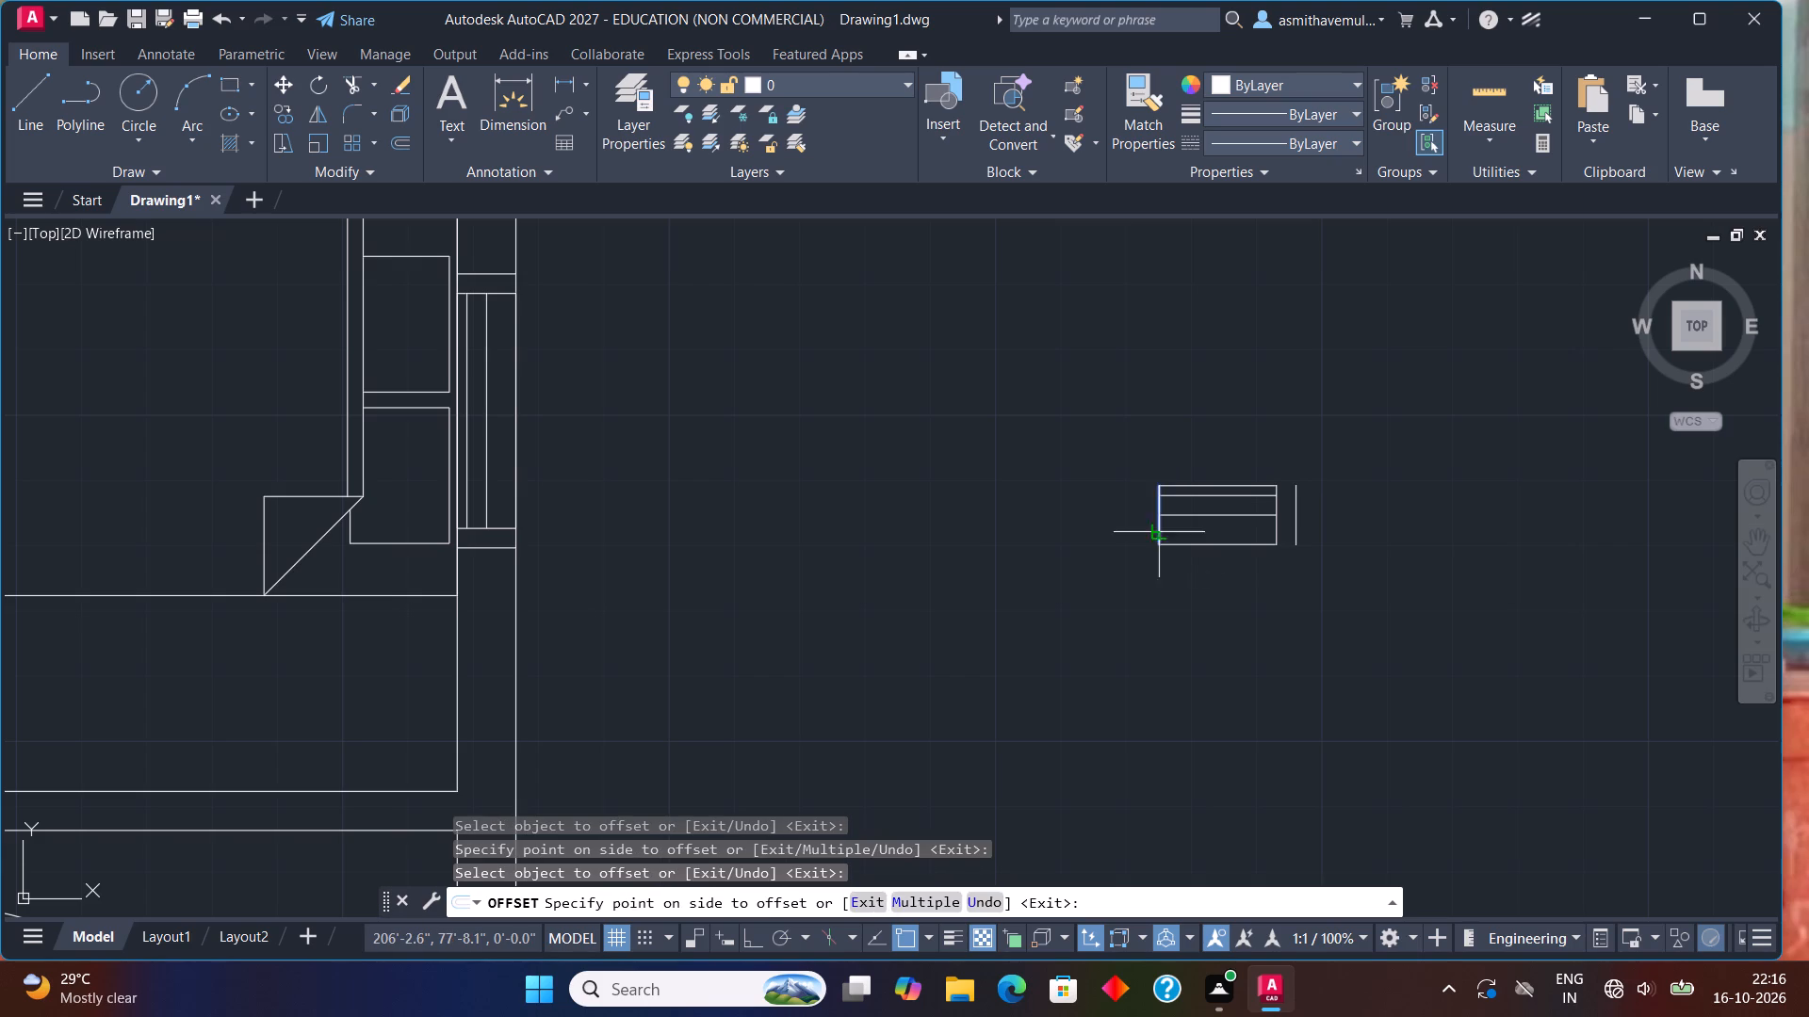
{"action": "left_click", "coordinate": [1092, 529]}
{"action": "key", "text": "Escape"}
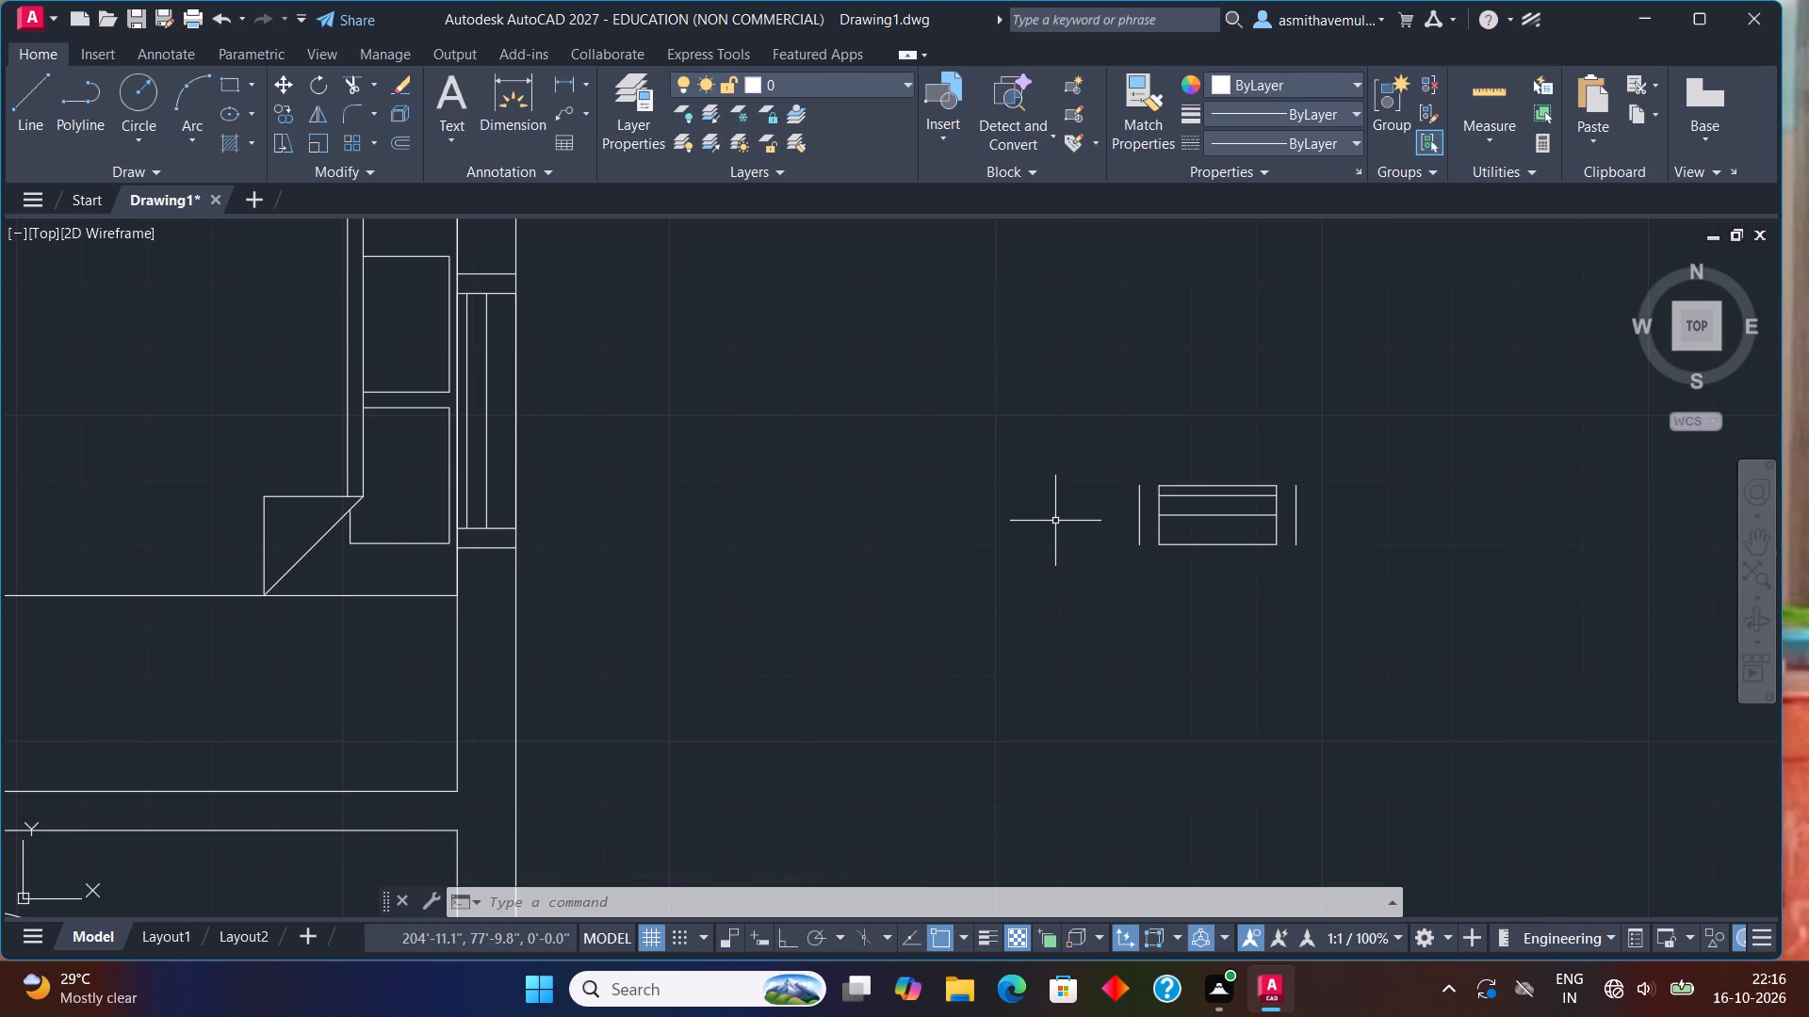
Rotate the whole small window symbol to vertical about the north end of its east end line, with Ortho on.
{"action": "scroll", "coordinate": [1209, 543], "scroll_direction": "down", "scroll_amount": 2}
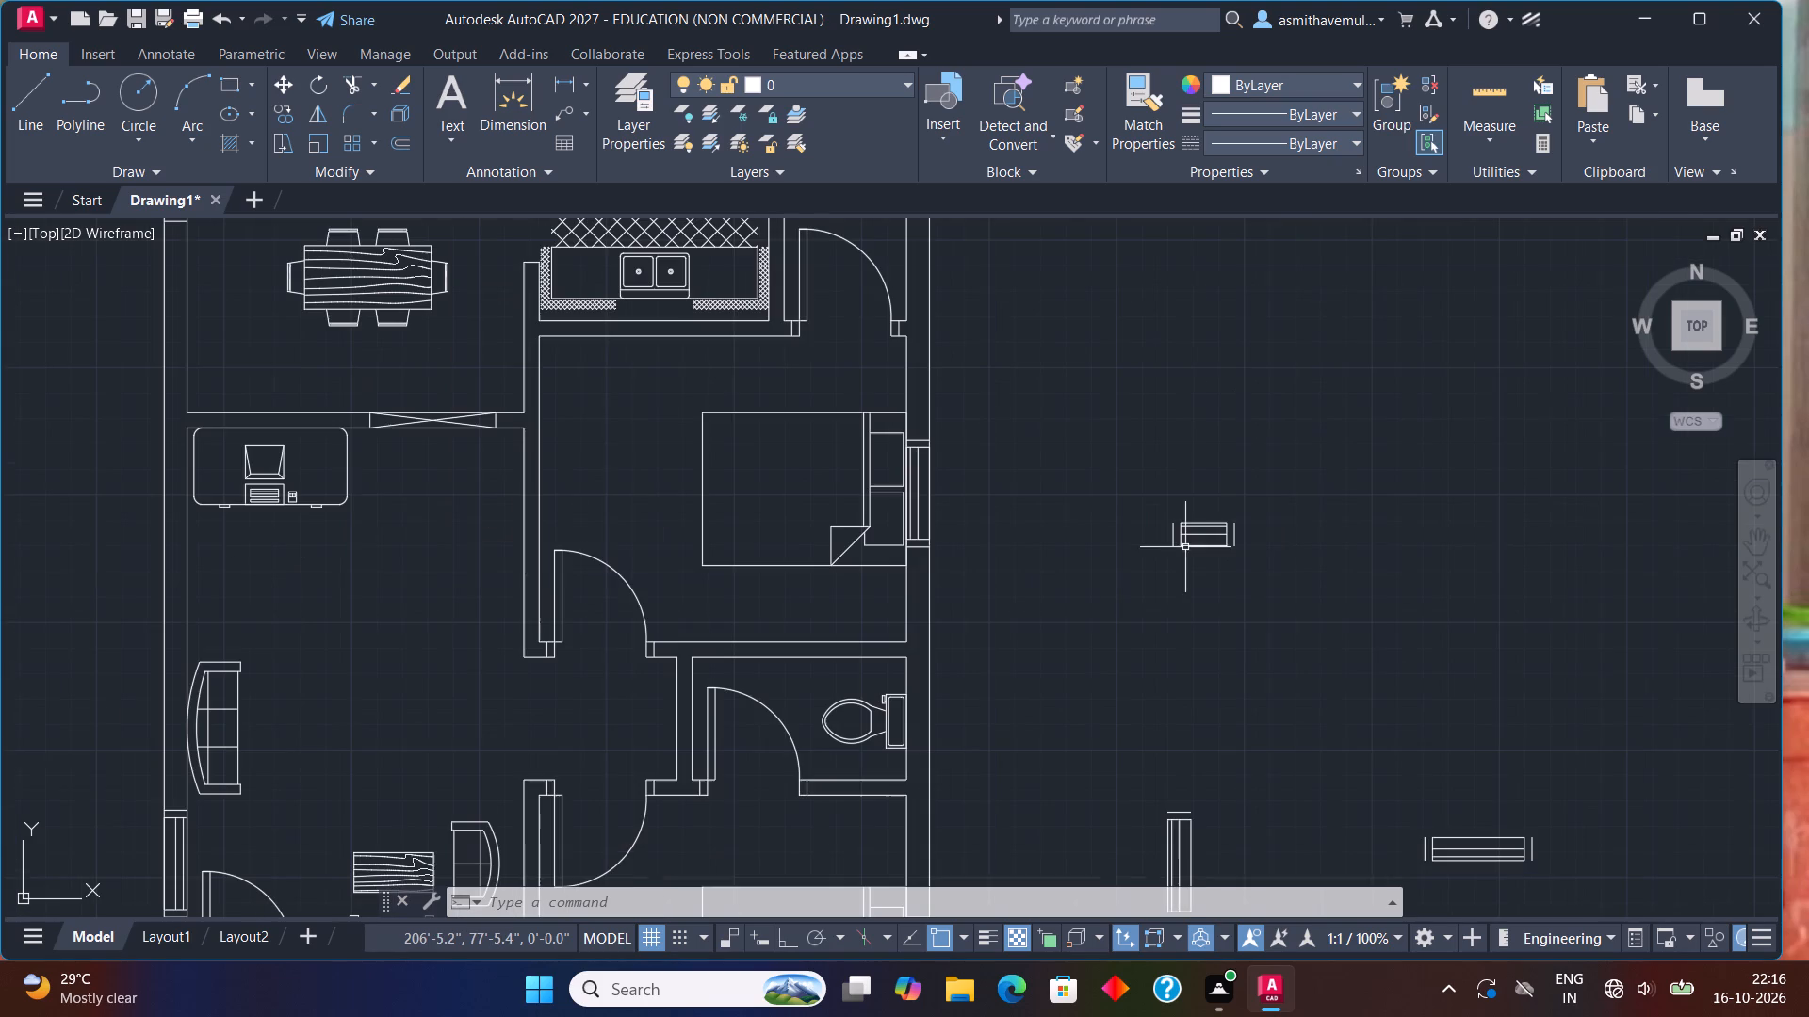
{"action": "left_click_drag", "start_coordinate": [1292, 492], "coordinate": [1310, 595]}
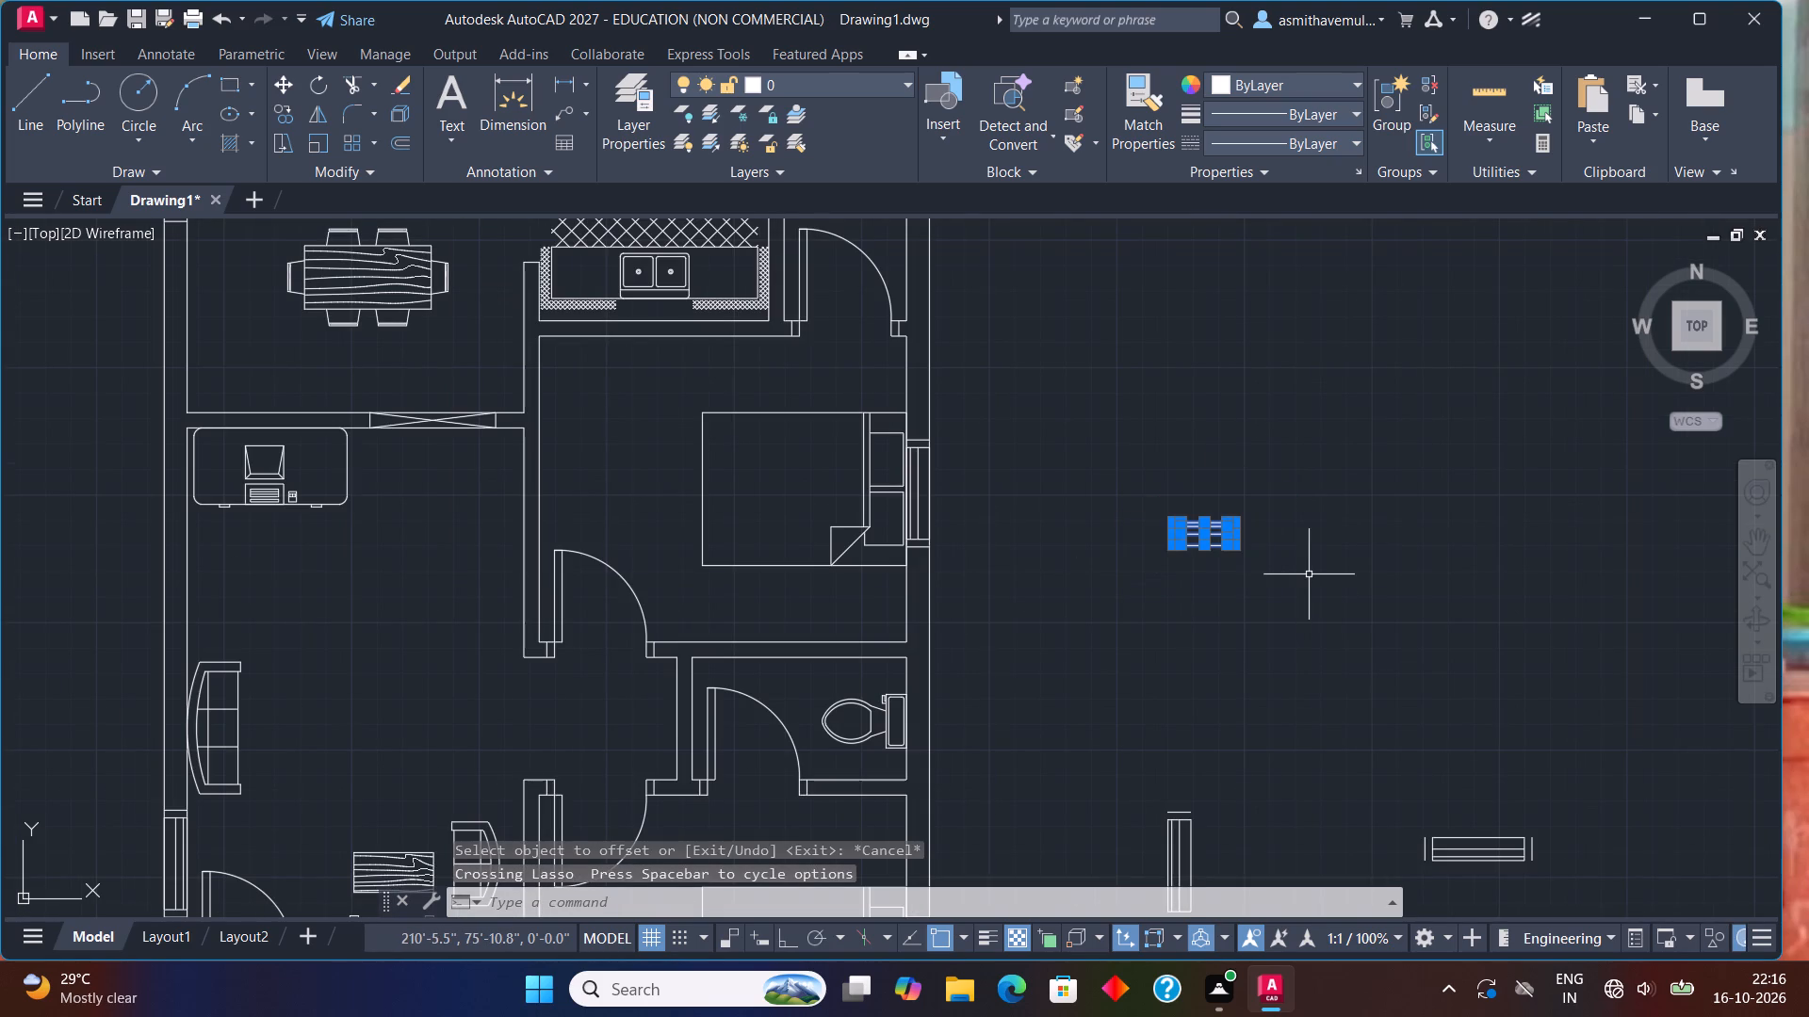
{"action": "type", "text": "RO"}
{"action": "key", "text": "Return"}
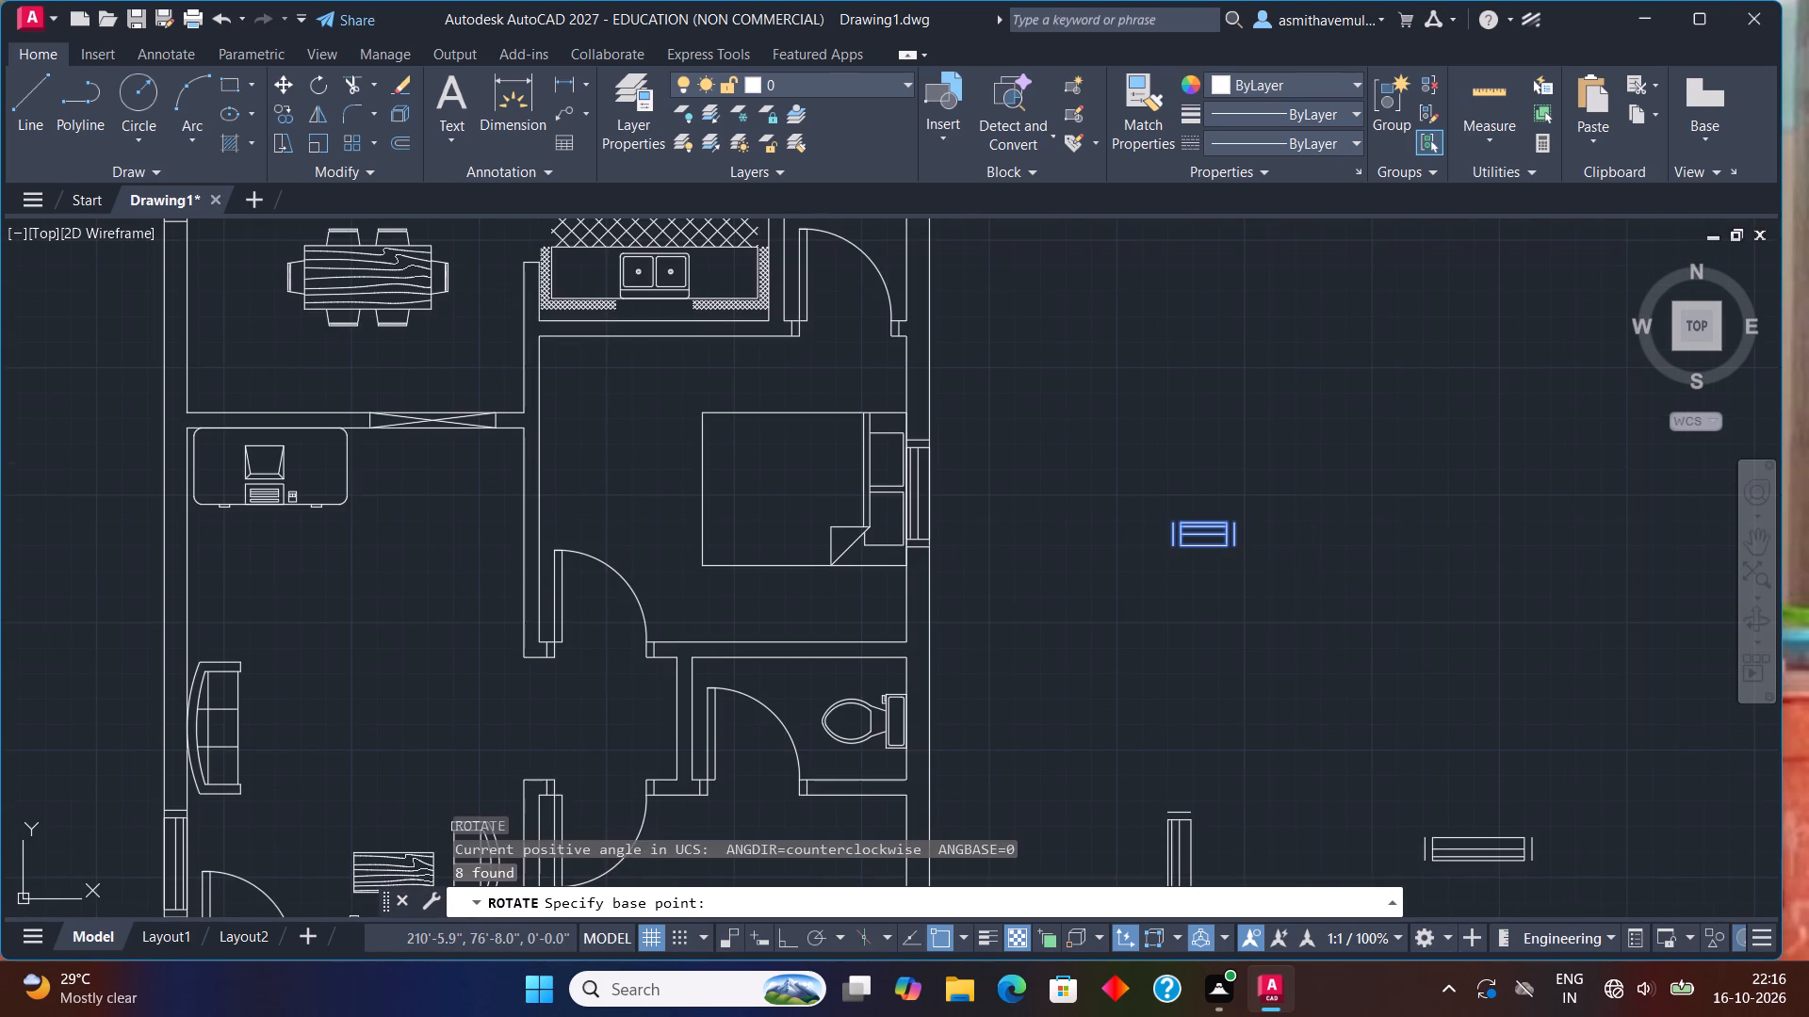
{"action": "scroll", "coordinate": [1217, 578], "scroll_direction": "up", "scroll_amount": 1}
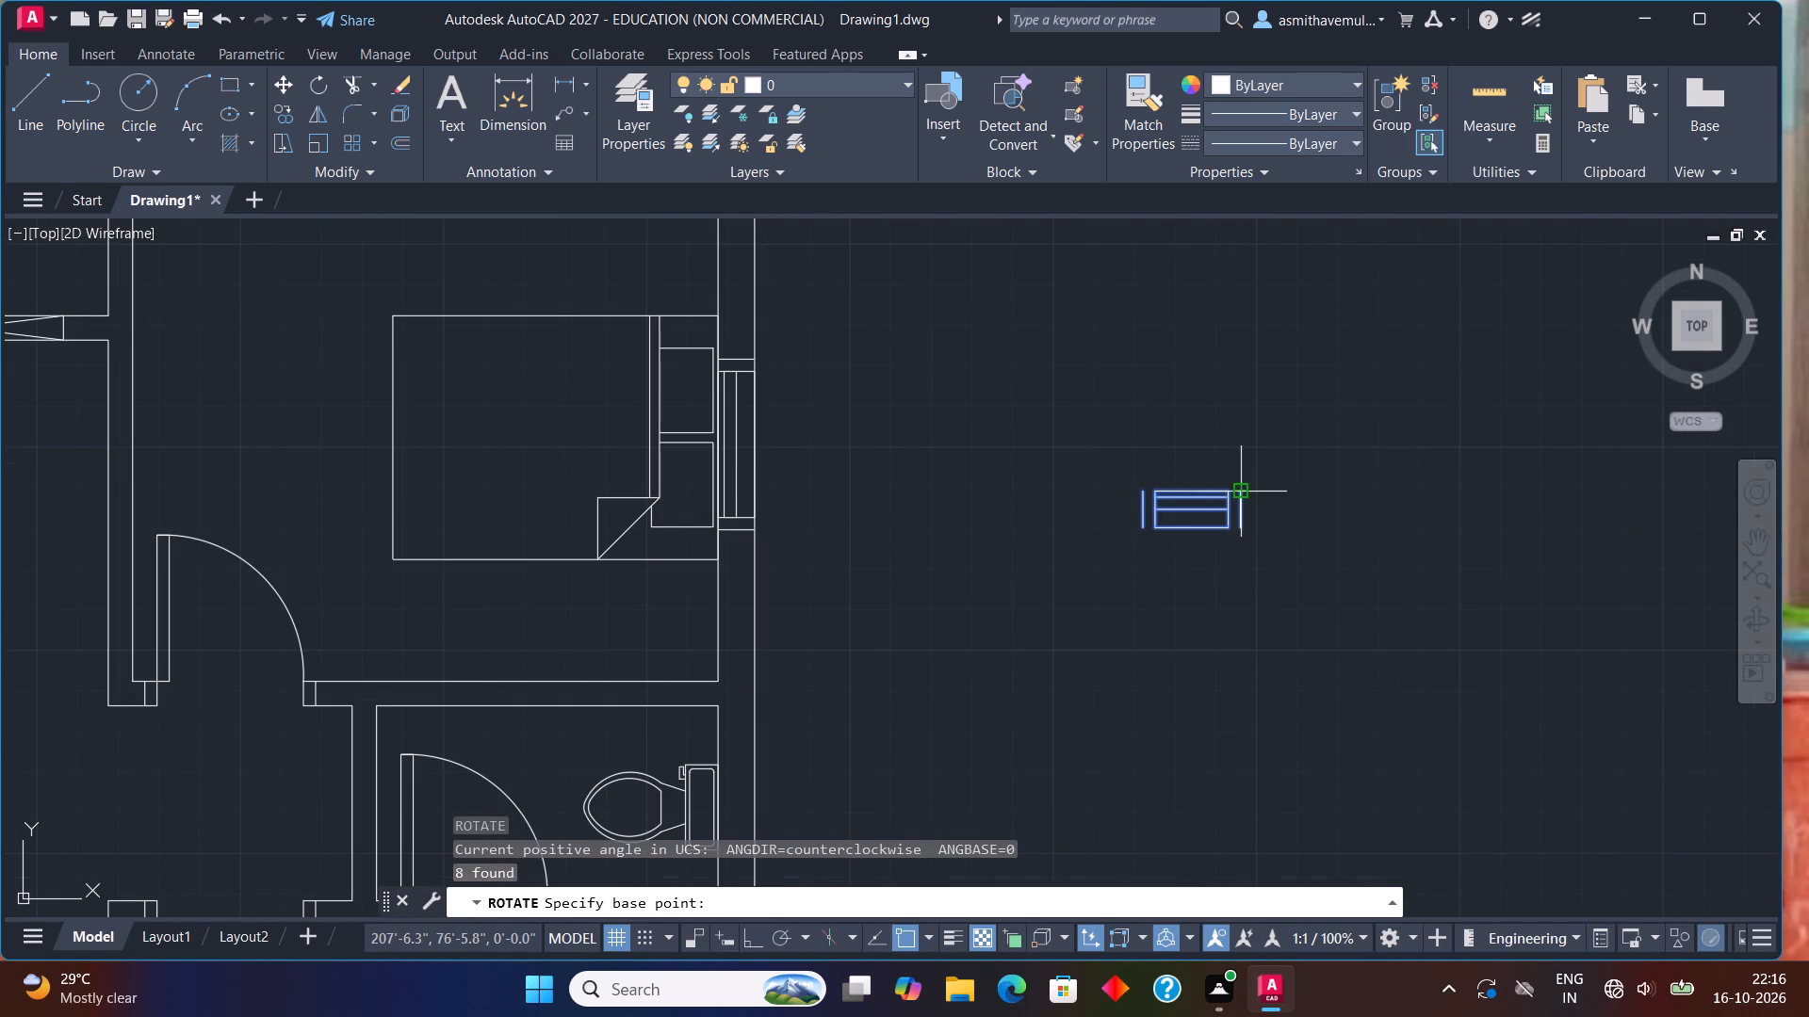
{"action": "left_click", "coordinate": [1246, 494]}
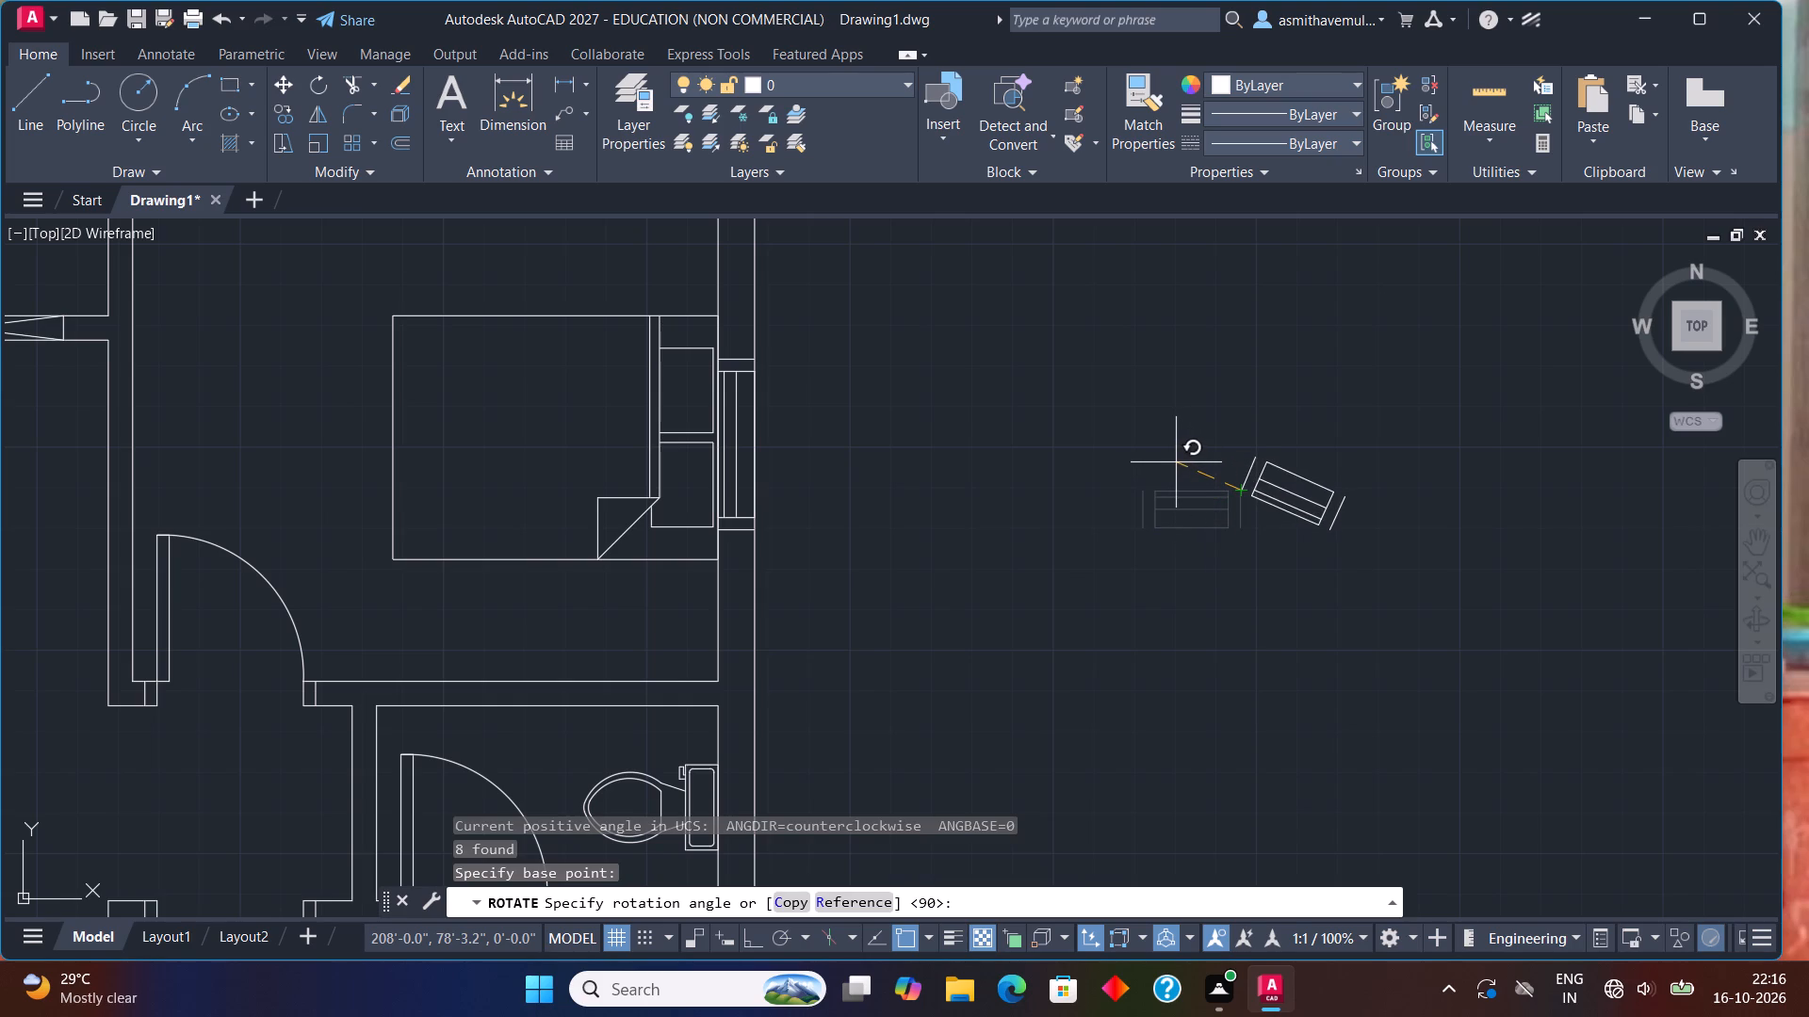
{"action": "key", "text": "F8"}
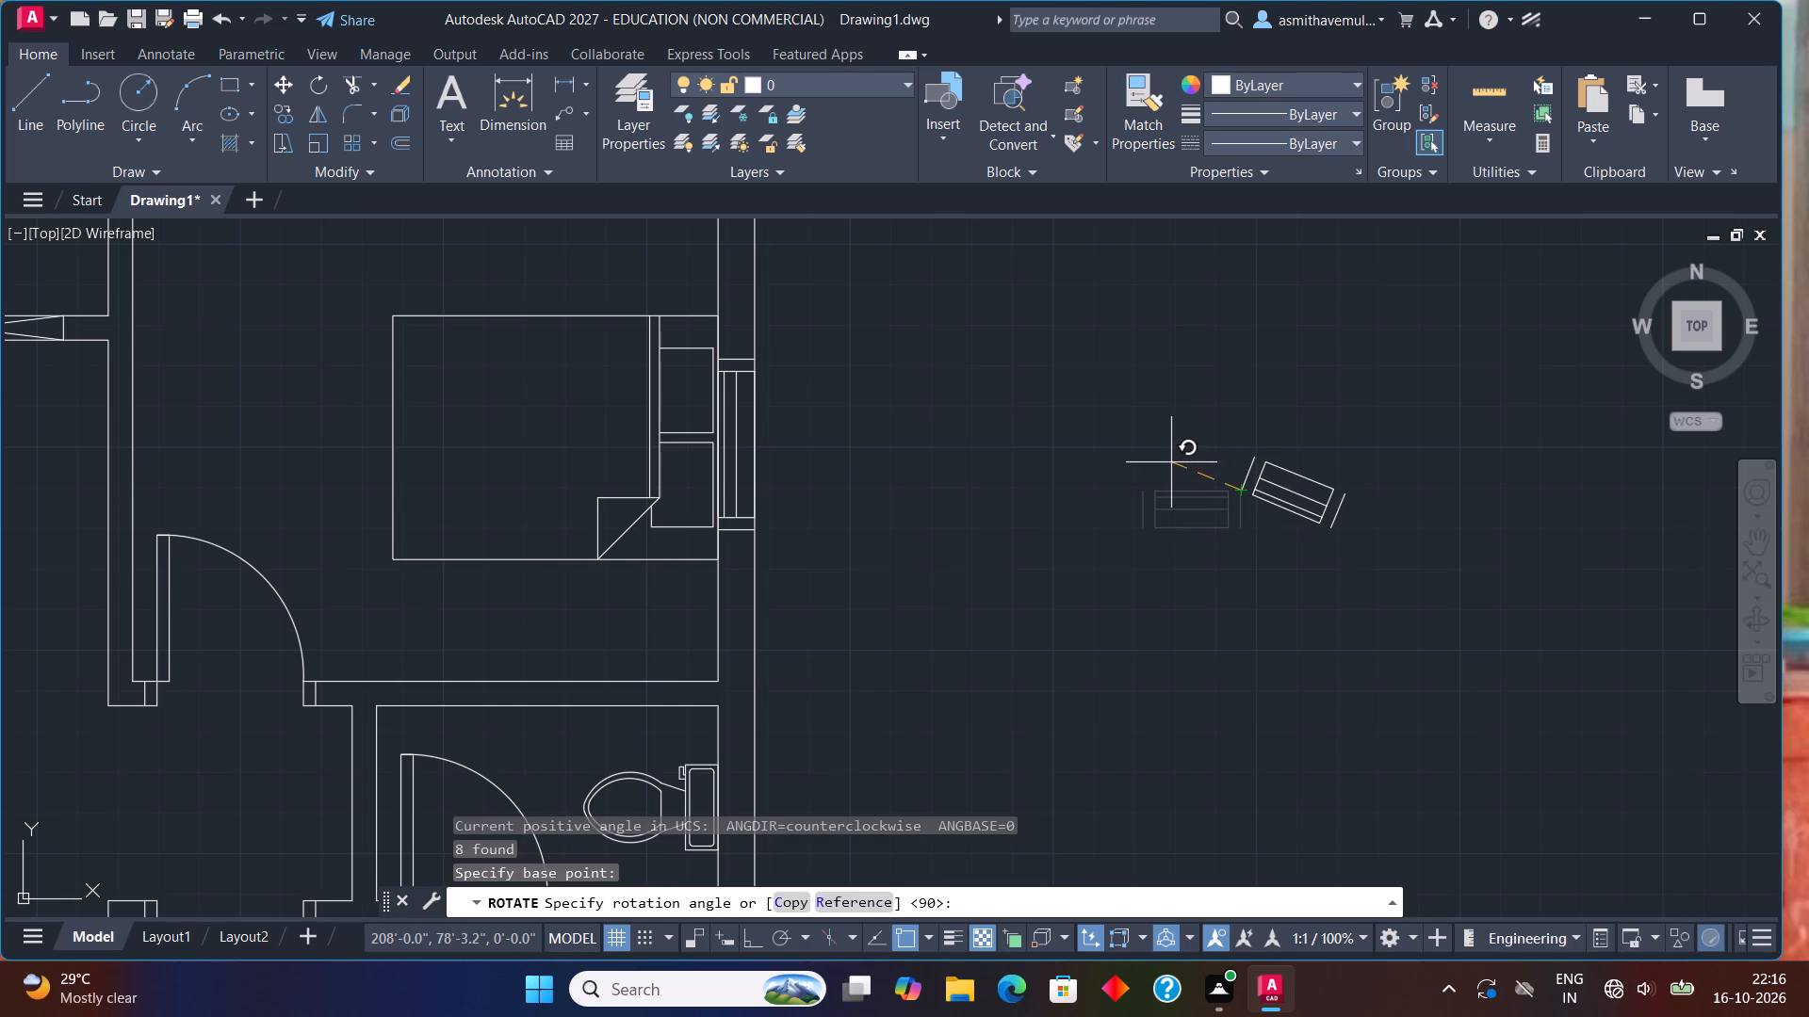
{"action": "left_click", "coordinate": [1239, 440]}
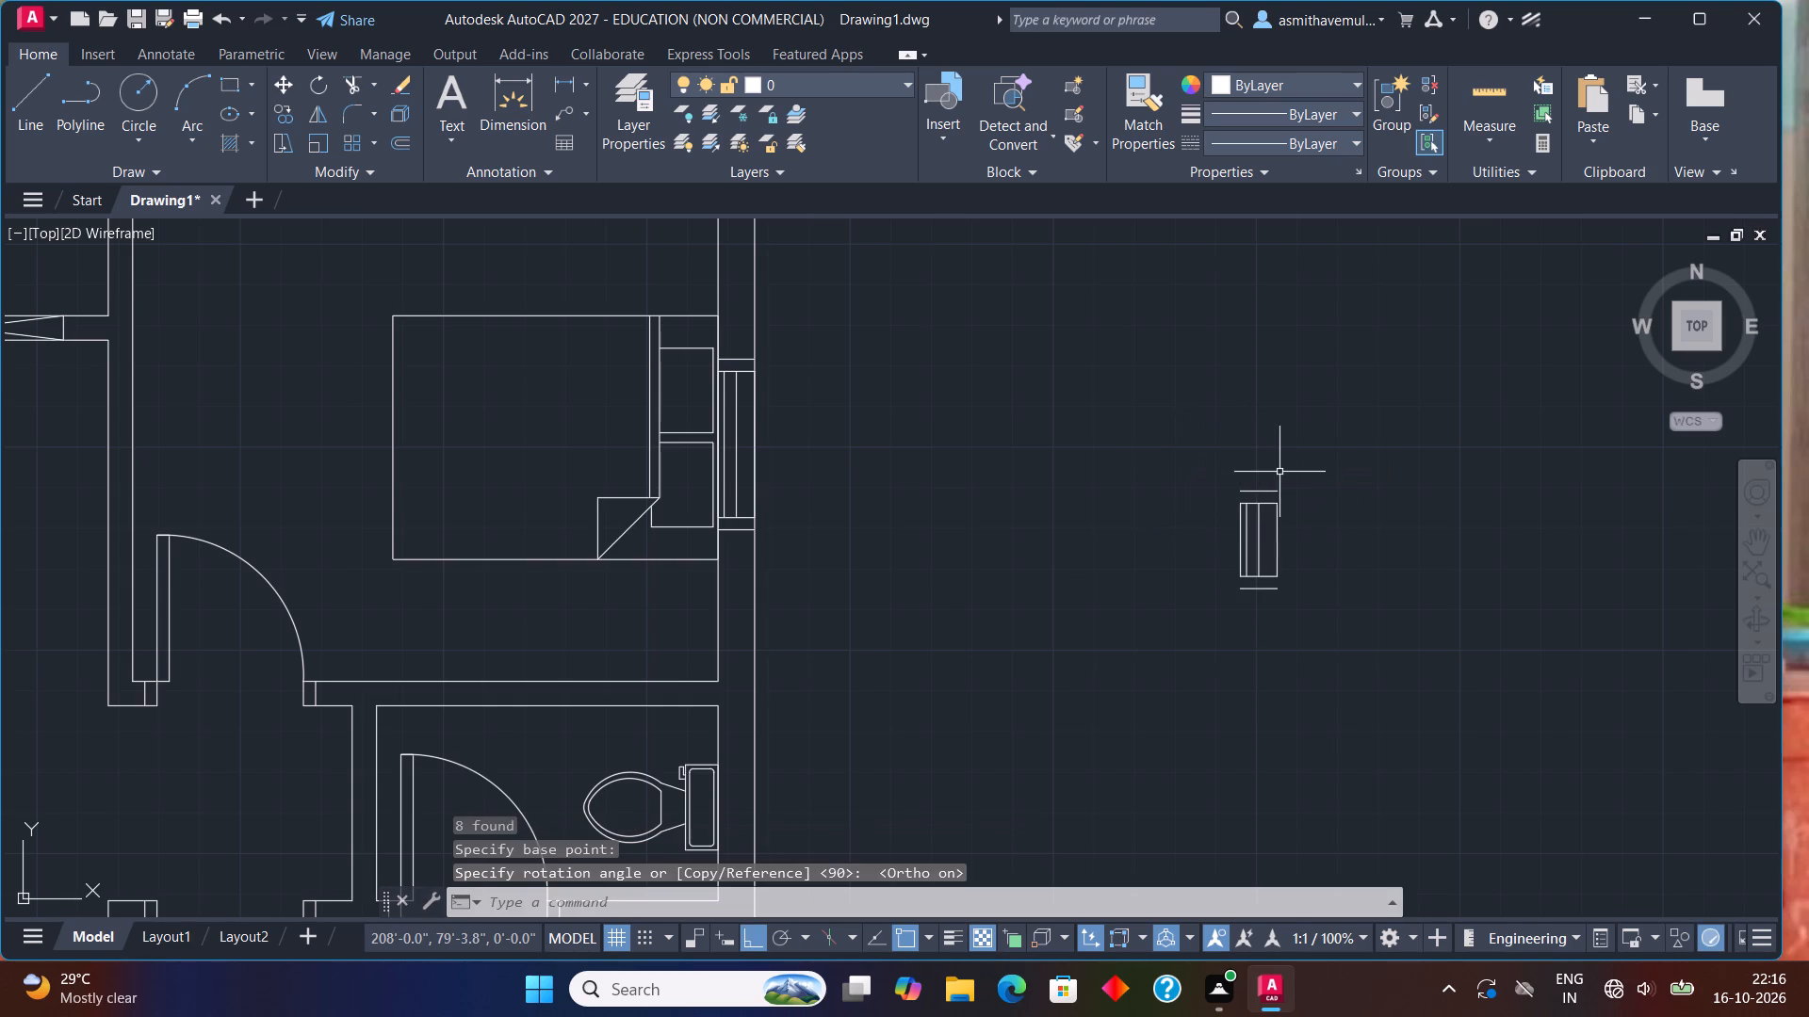
Copy the whole small vertical window symbol from its northwest corner into the east wall behind the middle bathroom's toilet, with Ortho off.
{"action": "left_click_drag", "start_coordinate": [1280, 471], "coordinate": [1357, 631]}
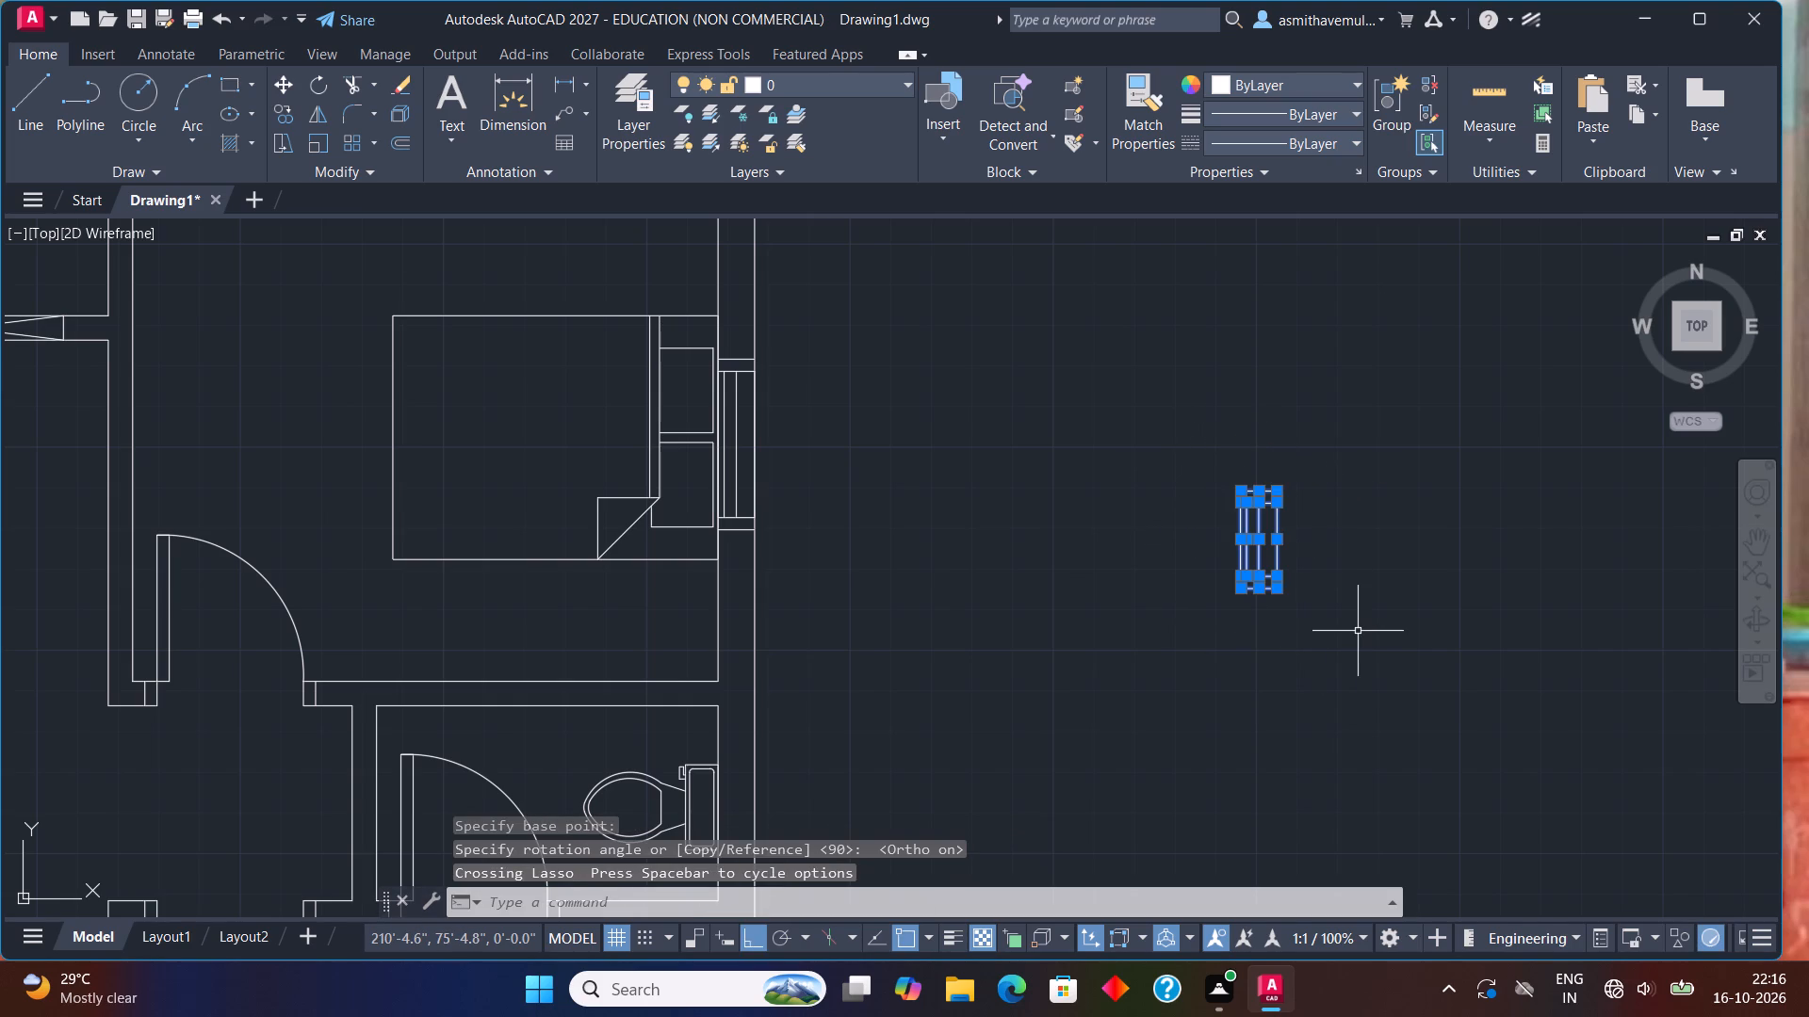
{"action": "key", "text": "c"}
{"action": "type", "text": "OPY"}
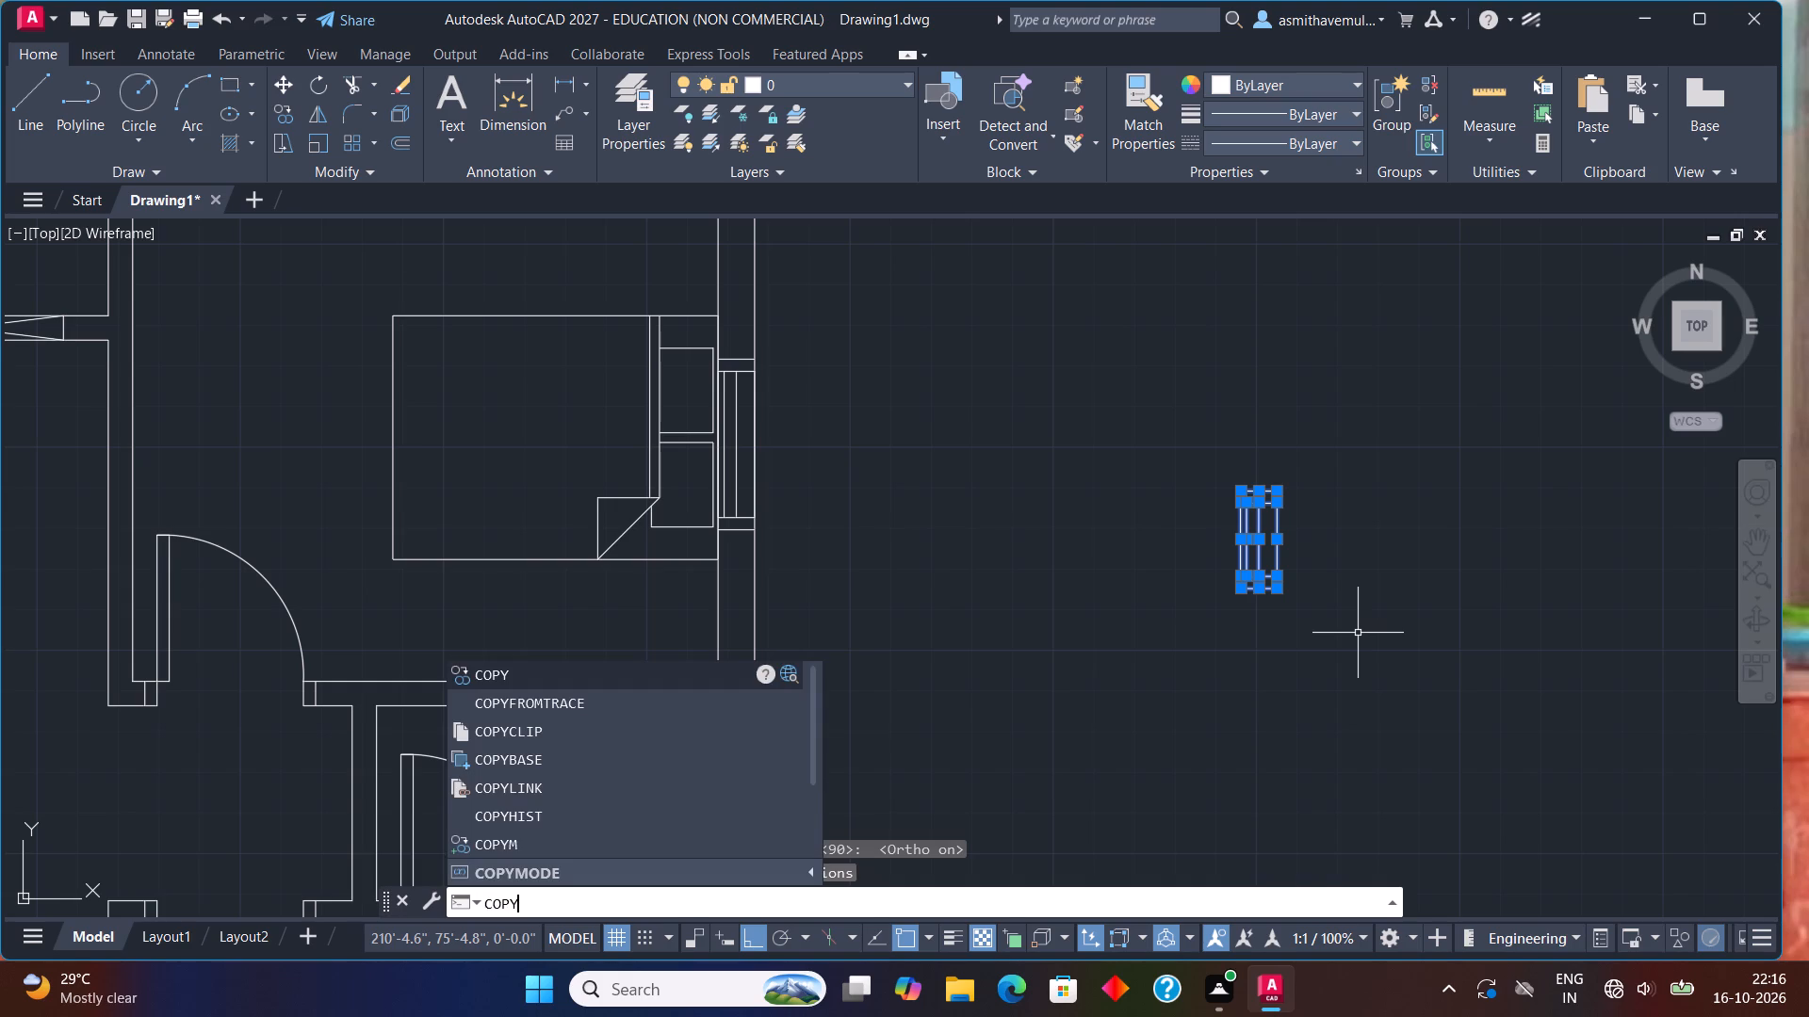
{"action": "key", "text": "Return"}
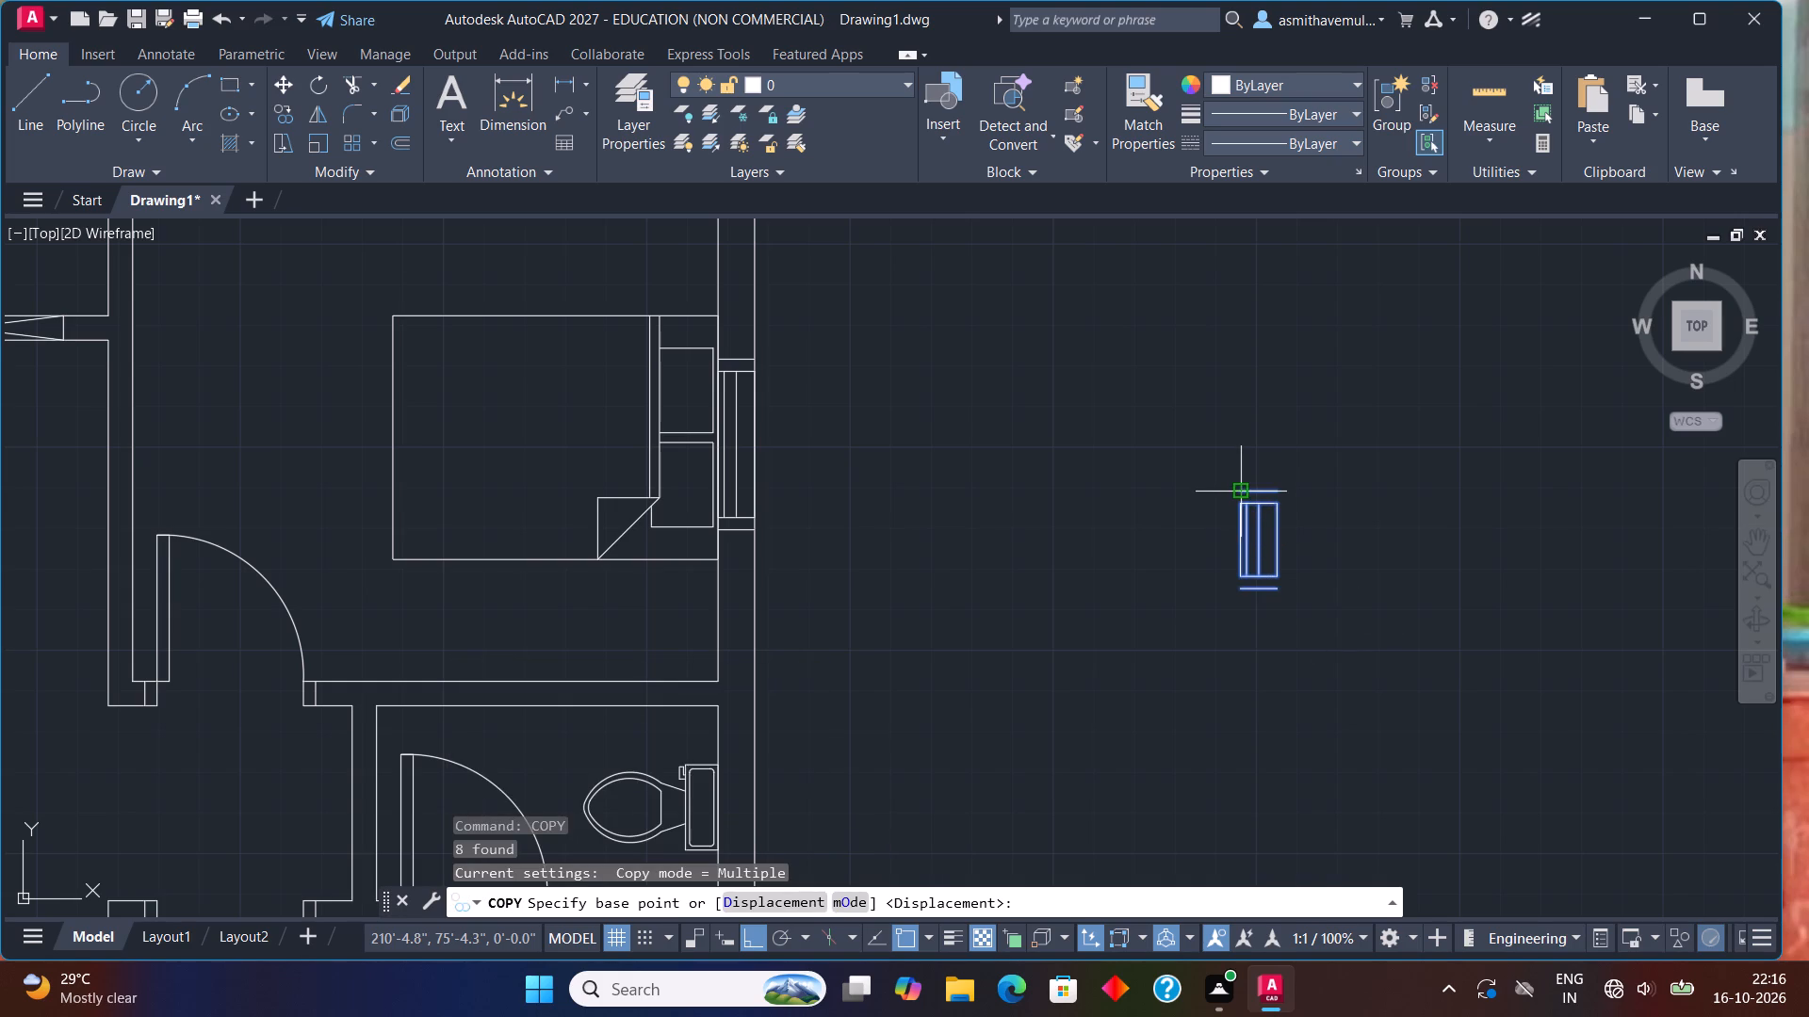
{"action": "left_click", "coordinate": [1241, 495]}
{"action": "key", "text": "F8"}
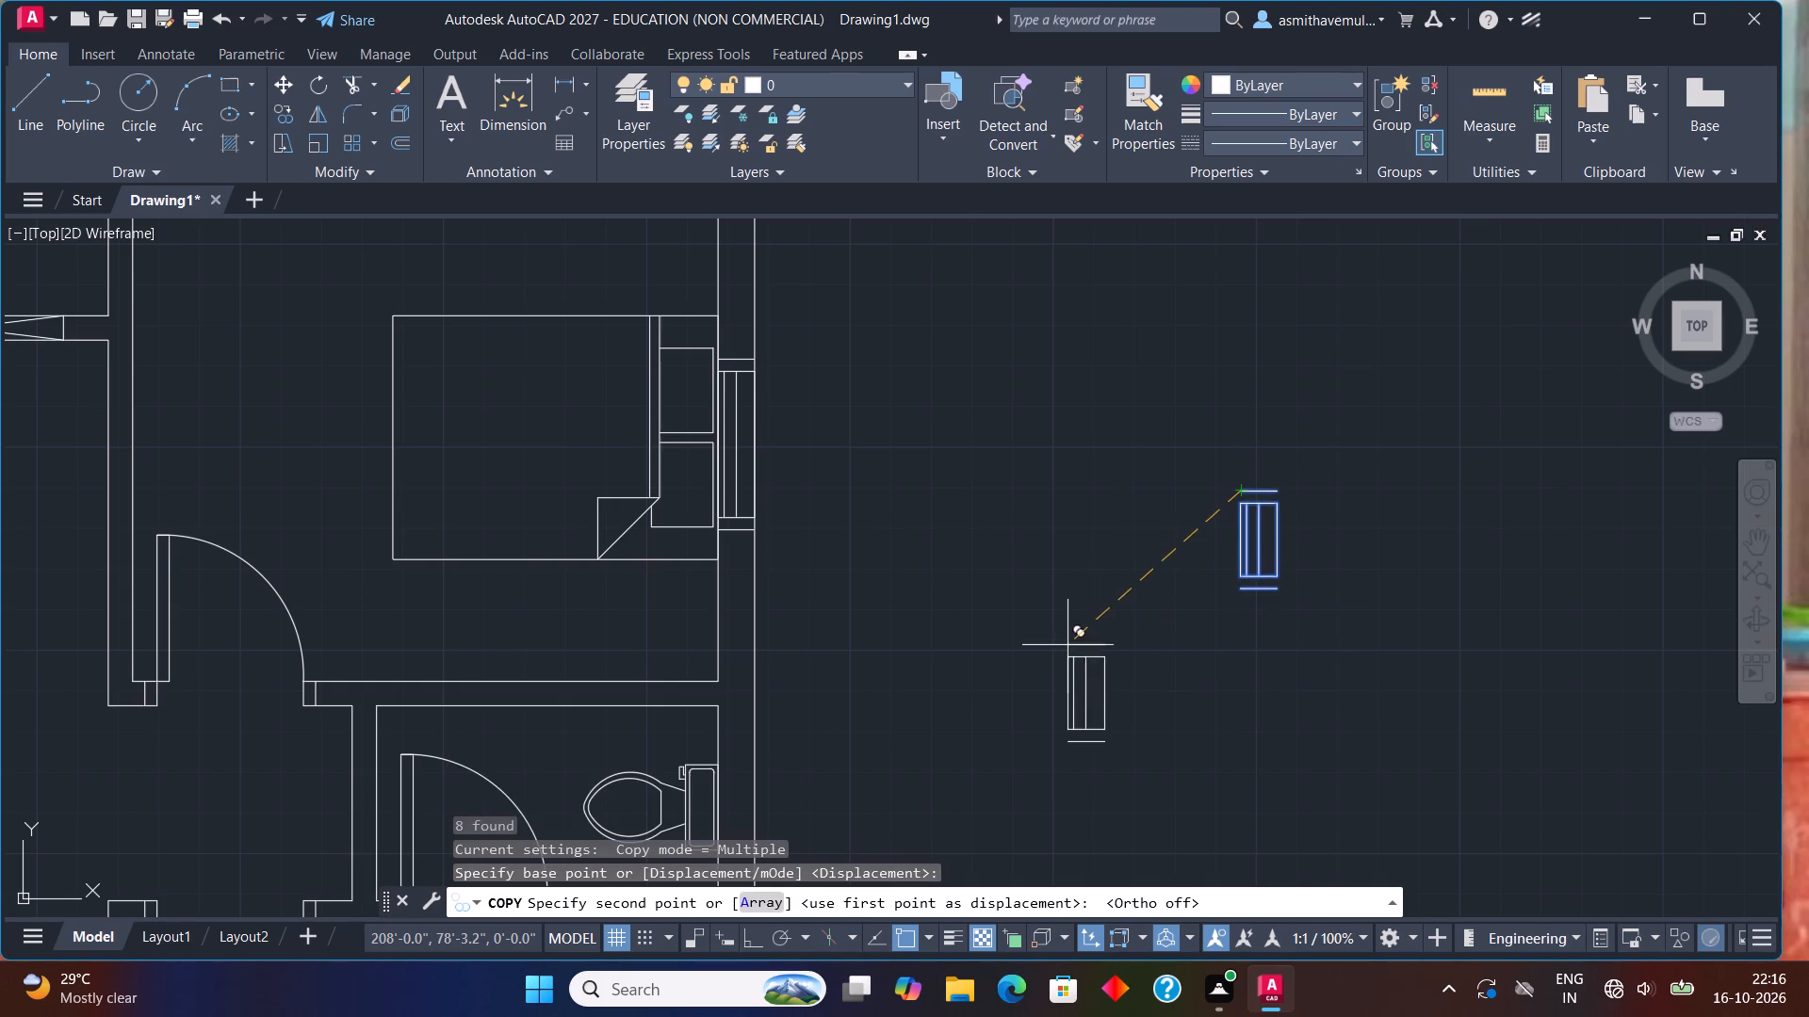
{"action": "middle_click_drag", "start_coordinate": [1025, 679], "coordinate": [1089, 434]}
{"action": "scroll", "coordinate": [771, 529], "scroll_direction": "up", "scroll_amount": 2}
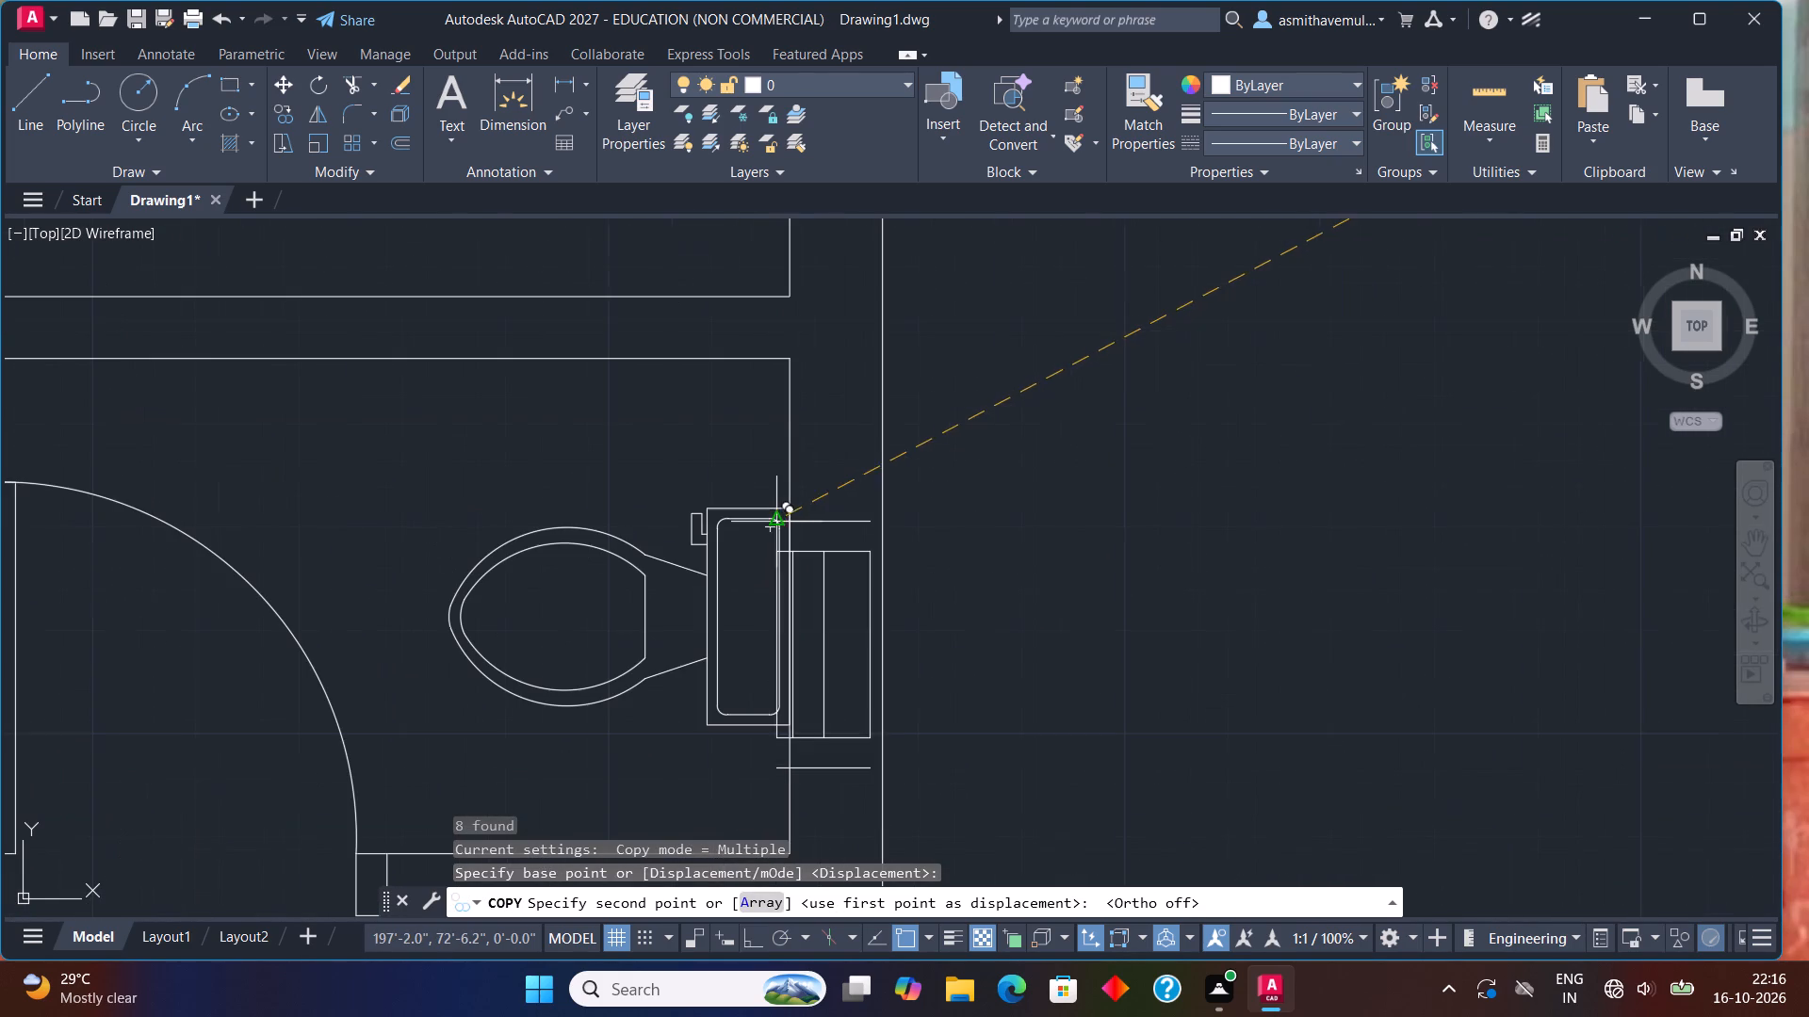
{"action": "scroll", "coordinate": [788, 488], "scroll_direction": "up", "scroll_amount": 3}
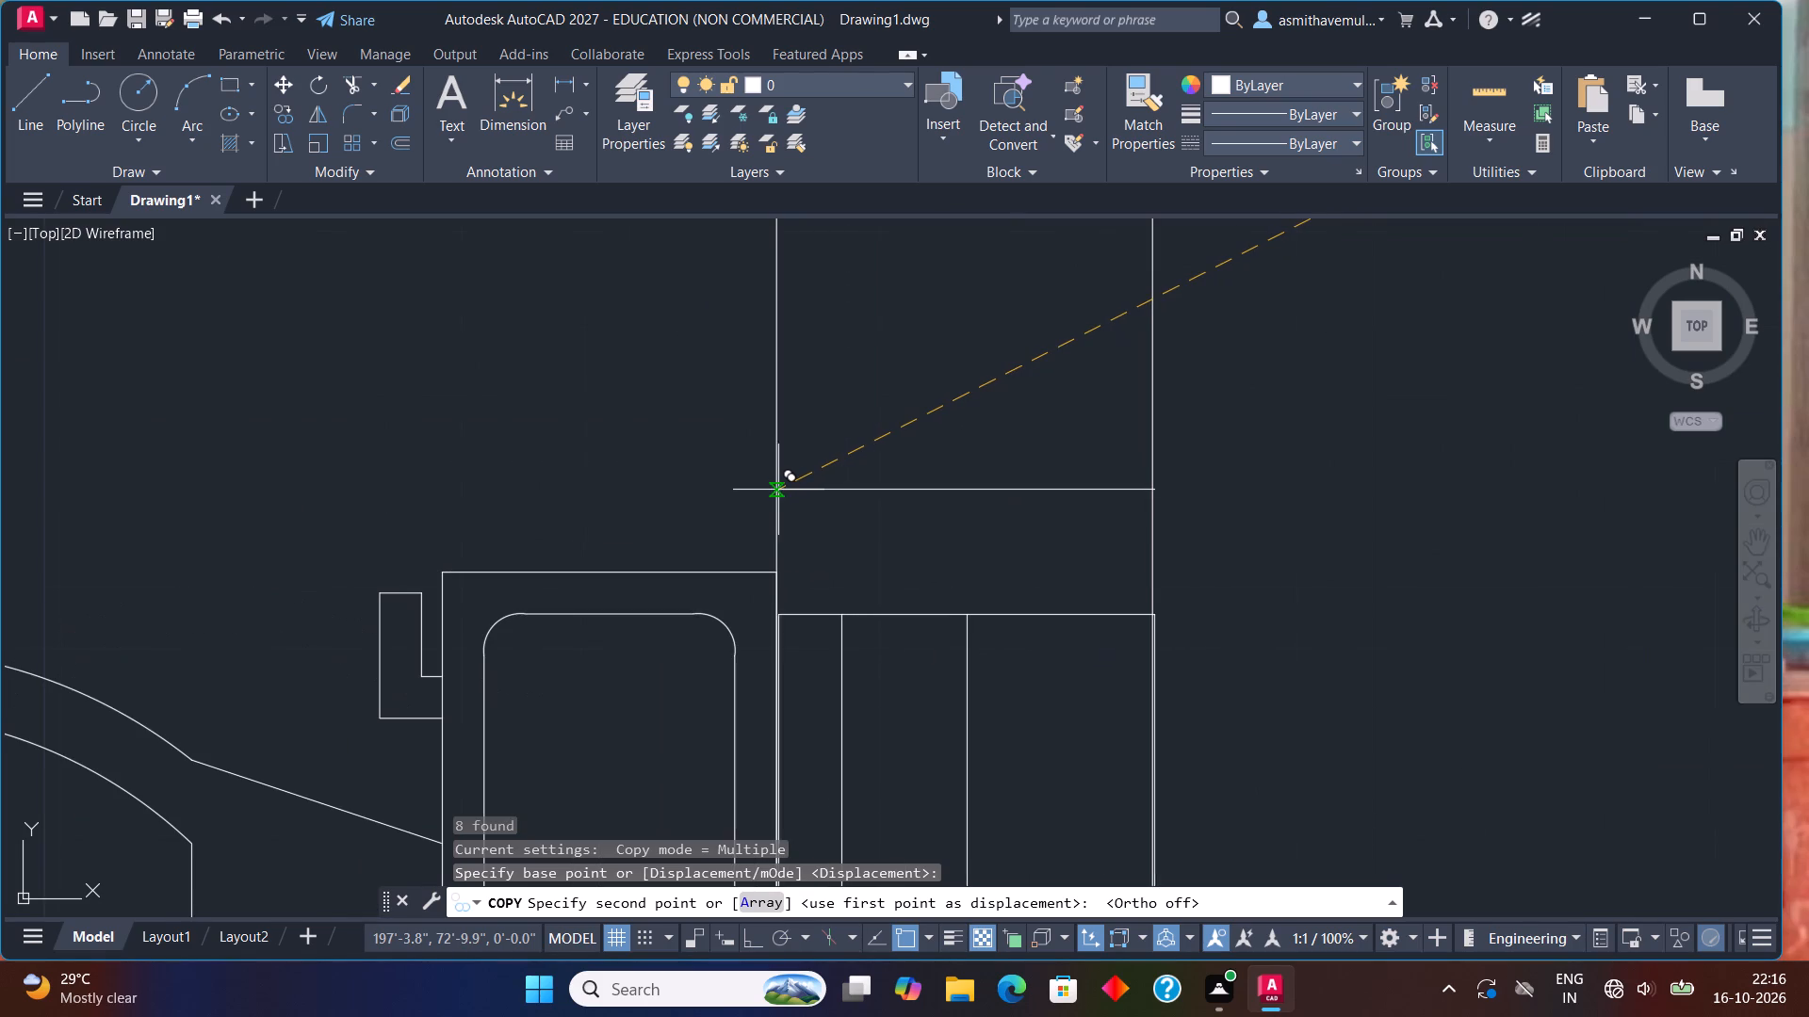
{"action": "left_click", "coordinate": [774, 490]}
Place a second copy of the small window symbol in the empty space just east of the plan's northeast corner.
{"action": "scroll", "coordinate": [920, 482], "scroll_direction": "down", "scroll_amount": 4}
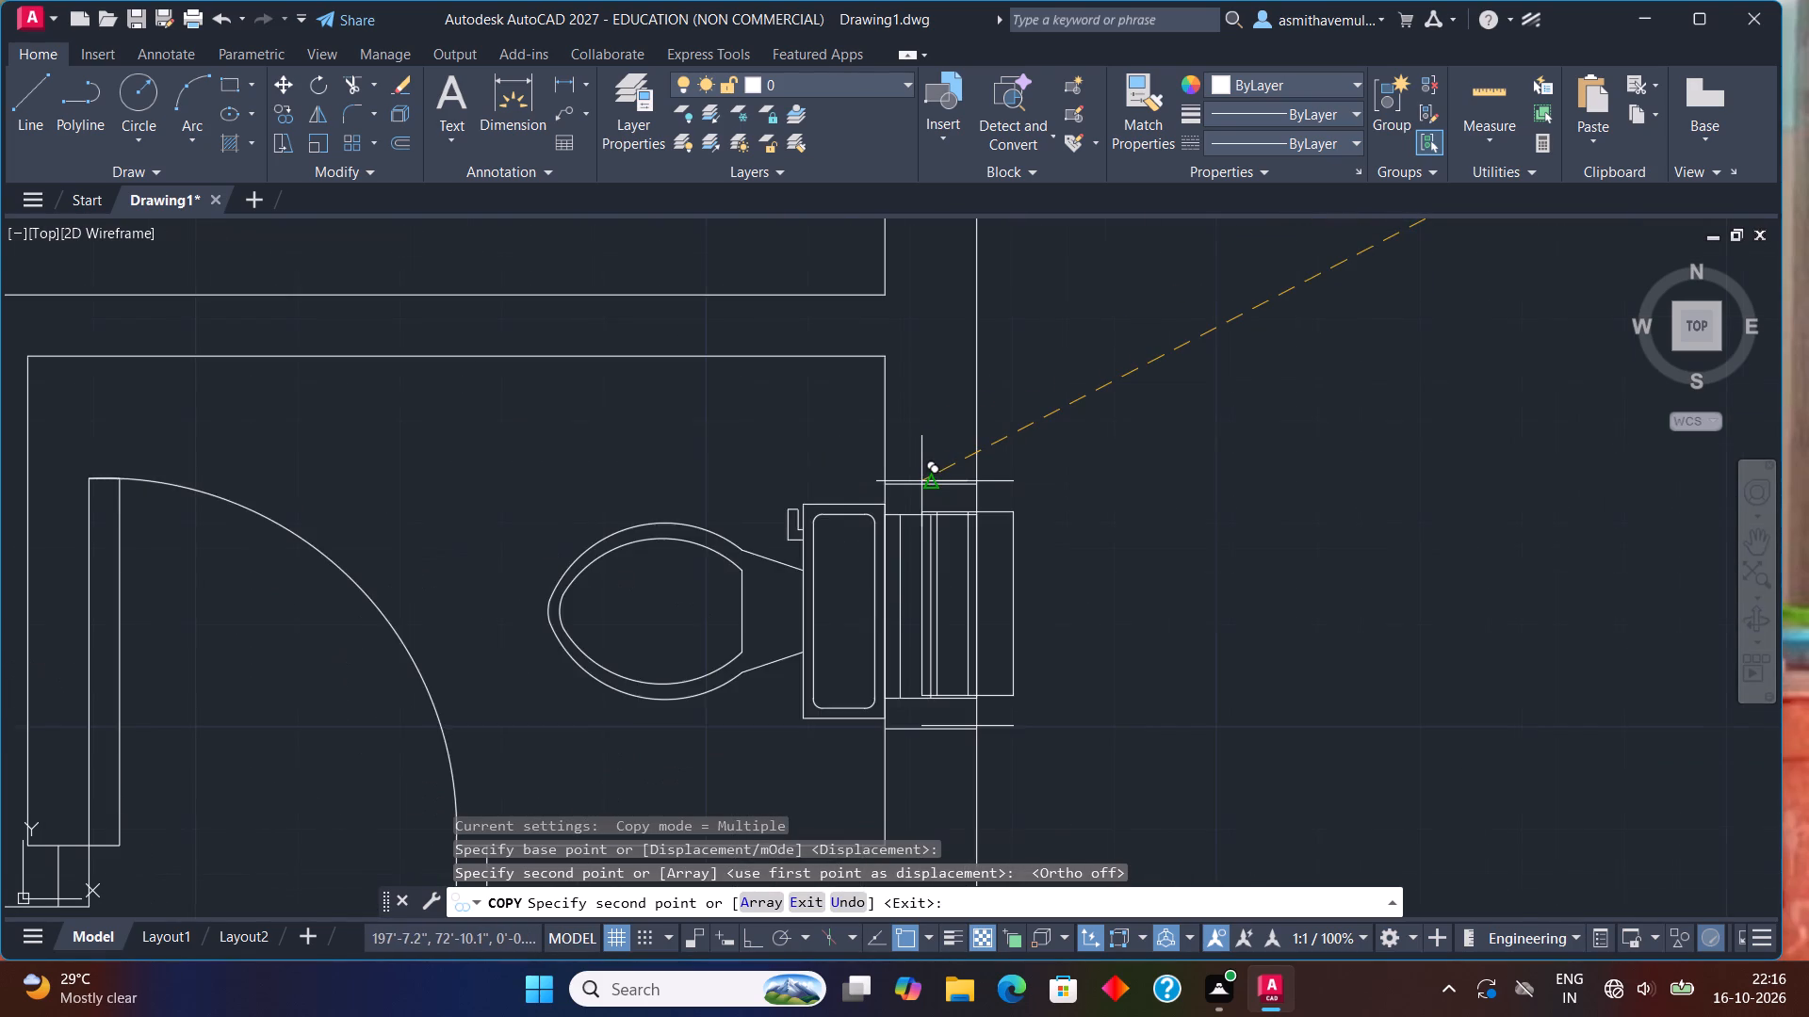
{"action": "scroll", "coordinate": [928, 480], "scroll_direction": "down", "scroll_amount": 2}
{"action": "middle_click_drag", "start_coordinate": [679, 537], "coordinate": [947, 512]}
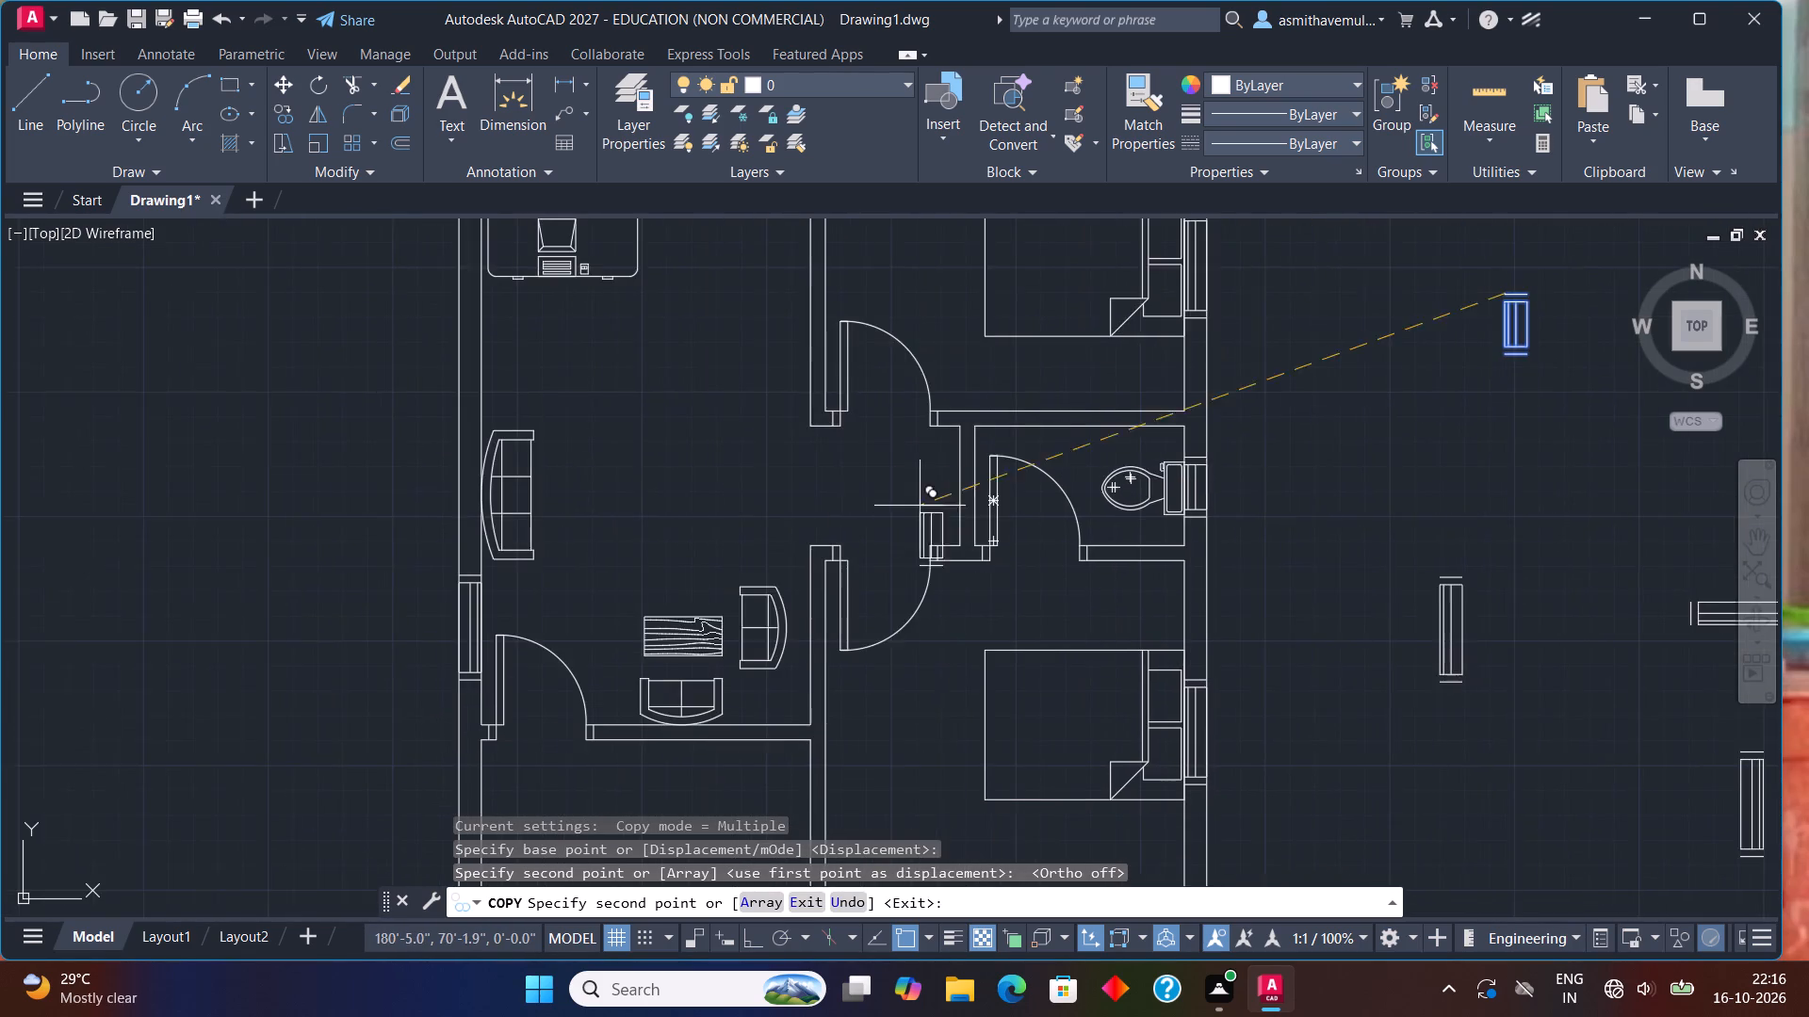
{"action": "scroll", "coordinate": [884, 492], "scroll_direction": "down", "scroll_amount": 2}
{"action": "scroll", "coordinate": [901, 408], "scroll_direction": "up", "scroll_amount": 1}
{"action": "middle_click_drag", "start_coordinate": [993, 348], "coordinate": [925, 510]}
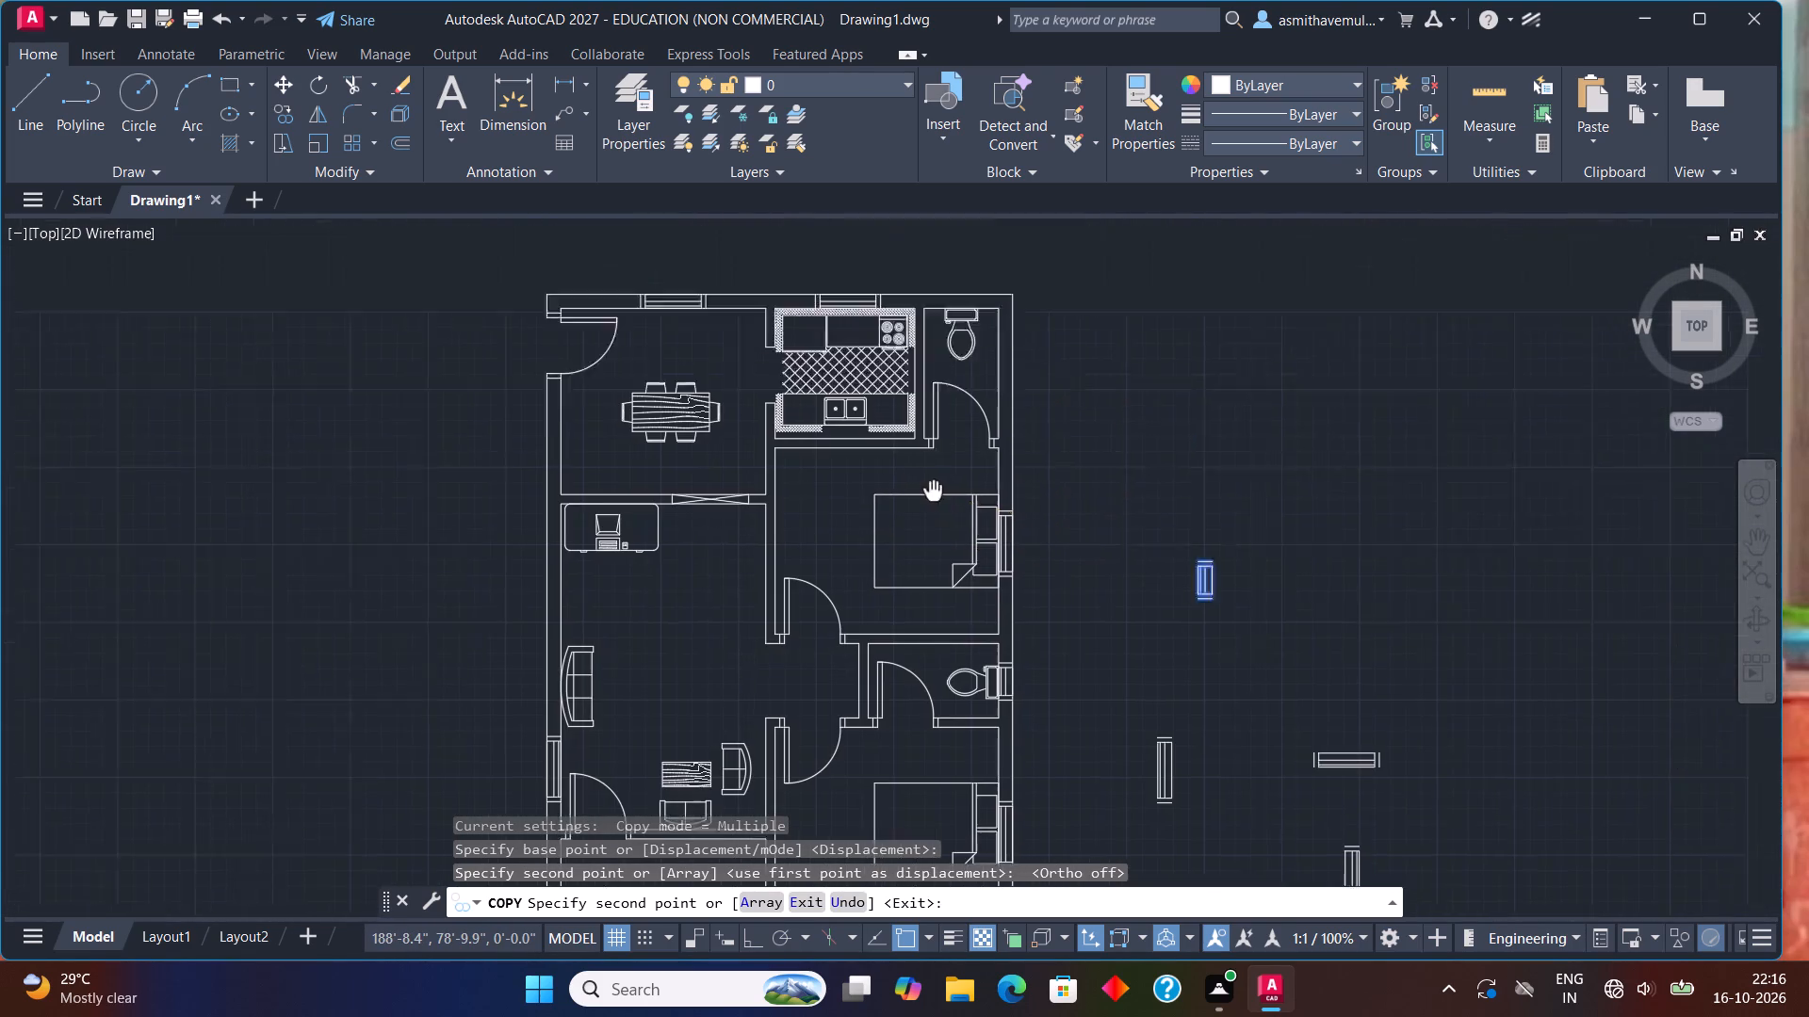
{"action": "middle_click_drag", "start_coordinate": [925, 510], "coordinate": [859, 657]}
{"action": "scroll", "coordinate": [907, 563], "scroll_direction": "up", "scroll_amount": 1}
{"action": "scroll", "coordinate": [963, 493], "scroll_direction": "up", "scroll_amount": 1}
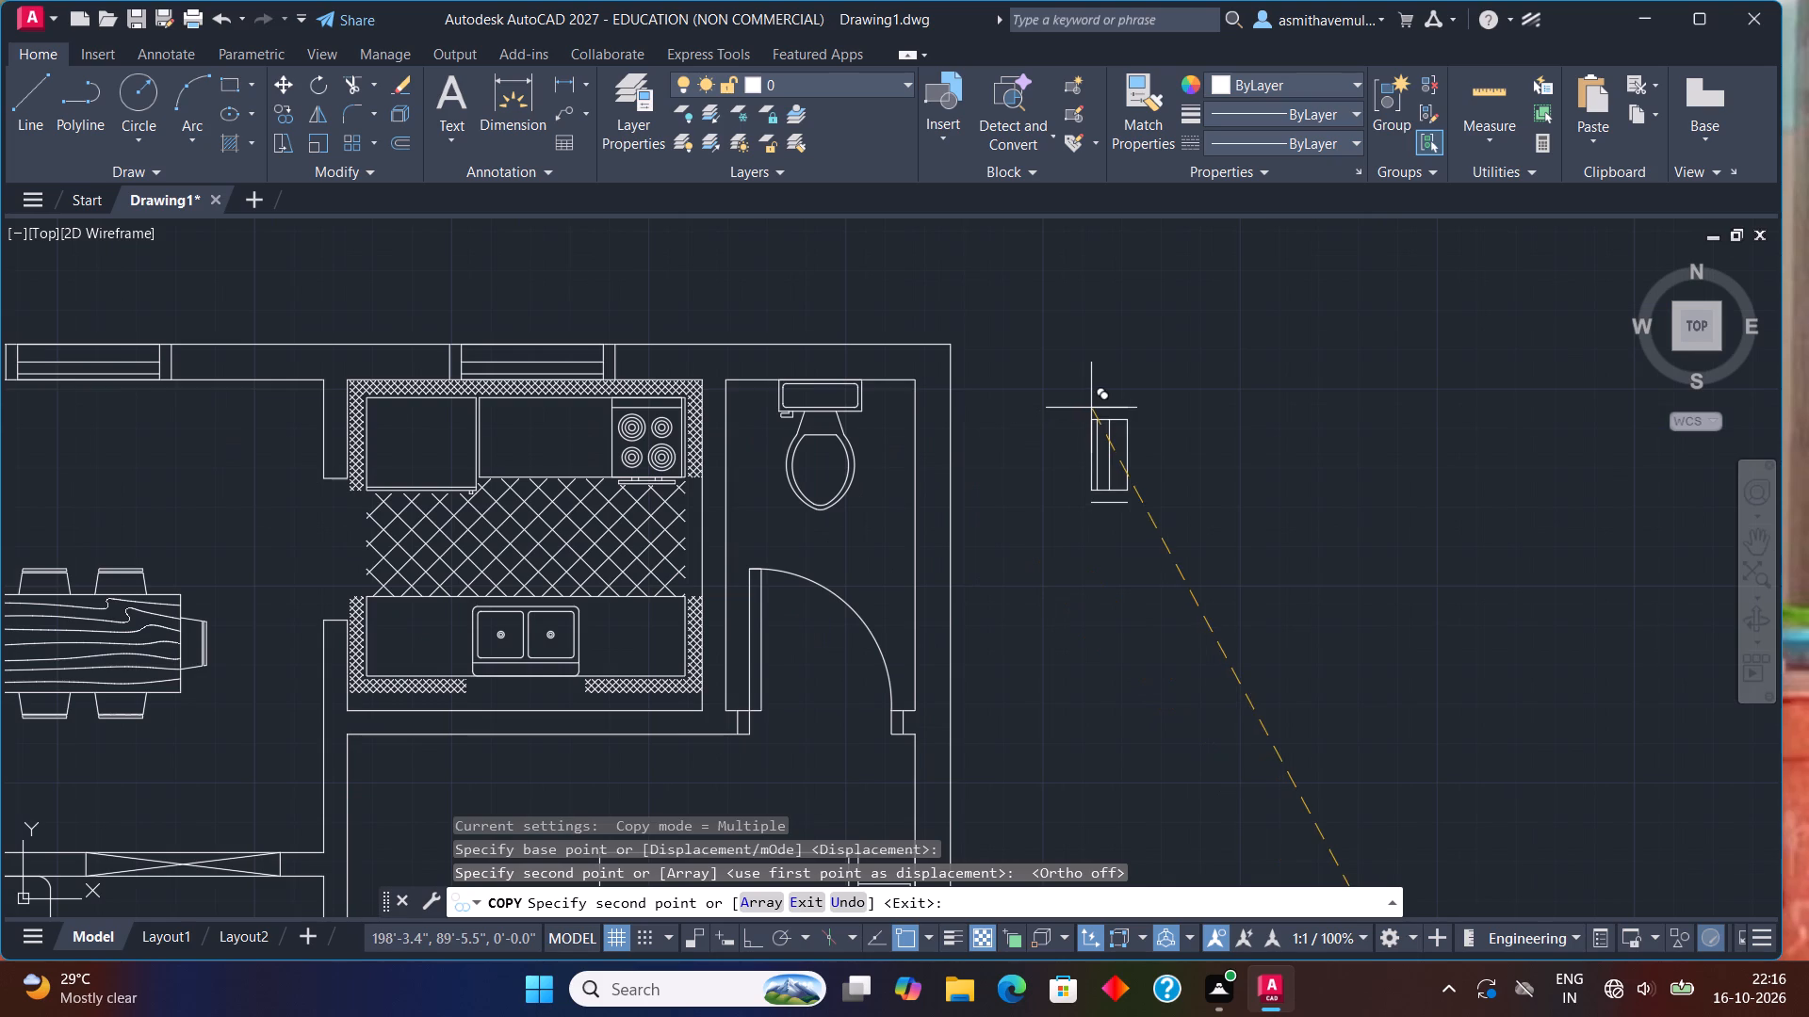
{"action": "left_click", "coordinate": [1092, 406]}
{"action": "key", "text": "Escape"}
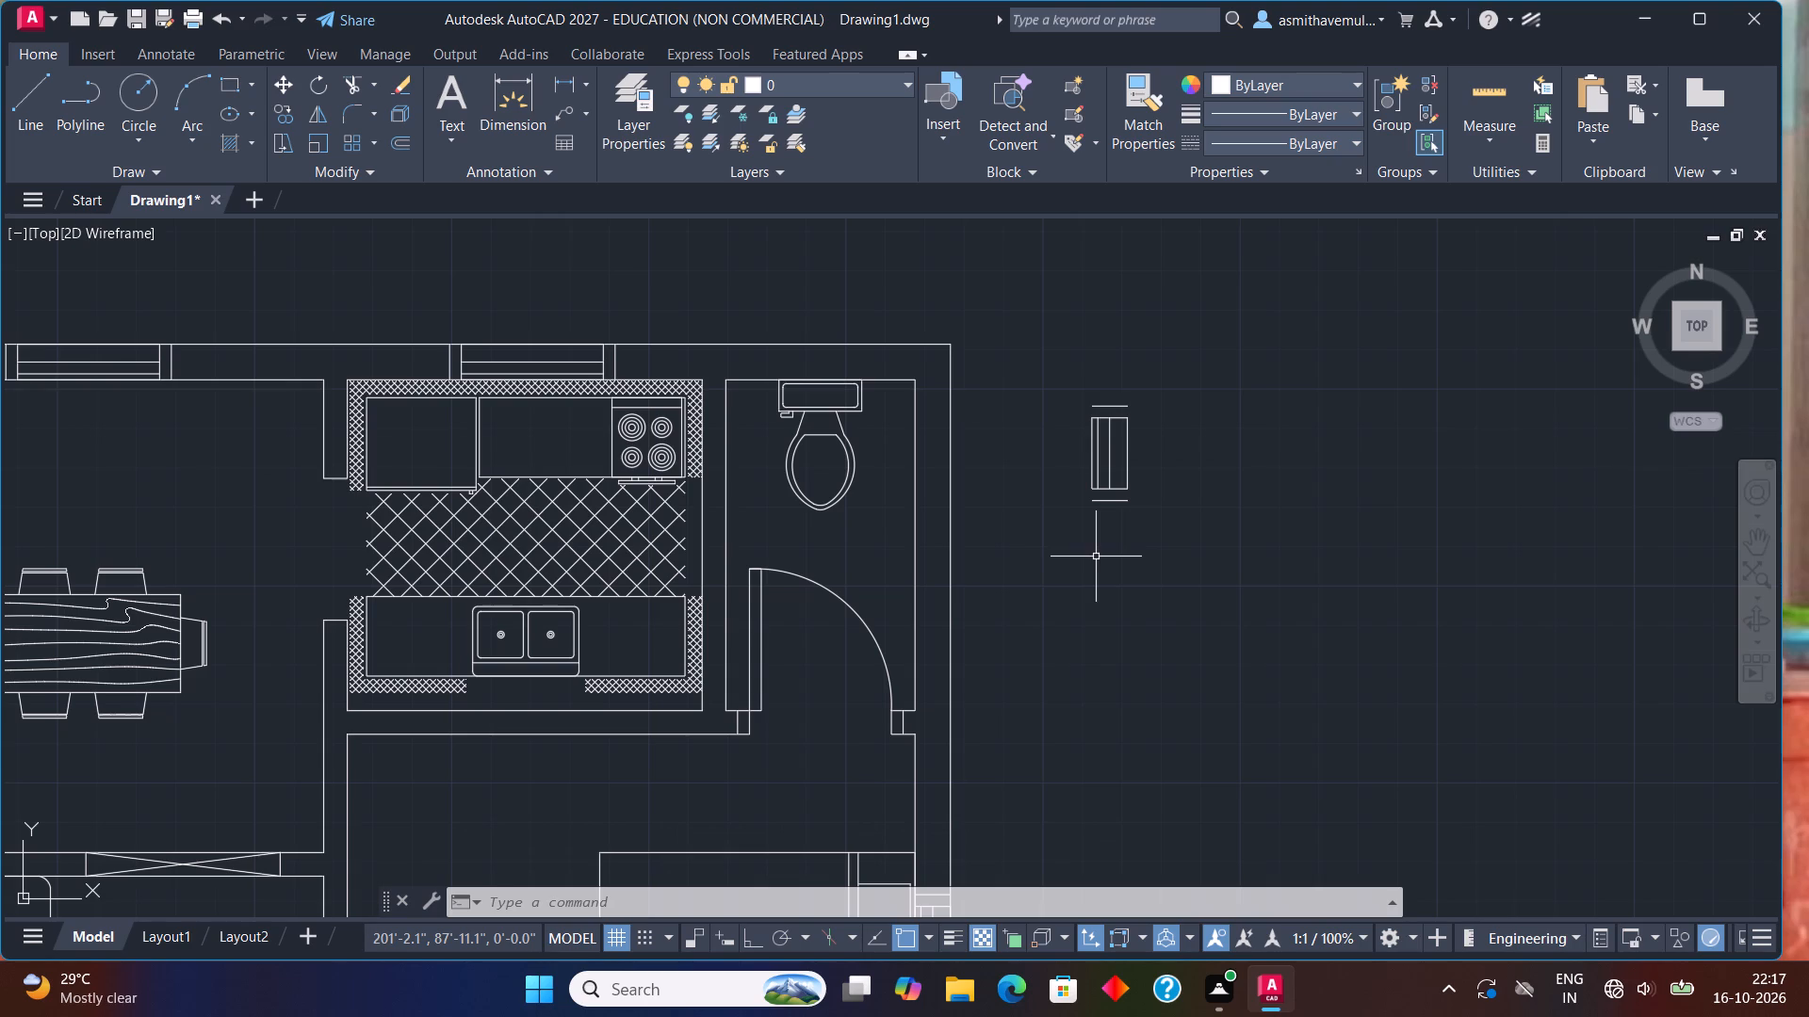
Rotate the copied small window by 90° to horizontal about its rectangle's northwest corner, with Ortho on.
{"action": "left_click_drag", "start_coordinate": [1180, 395], "coordinate": [1092, 584]}
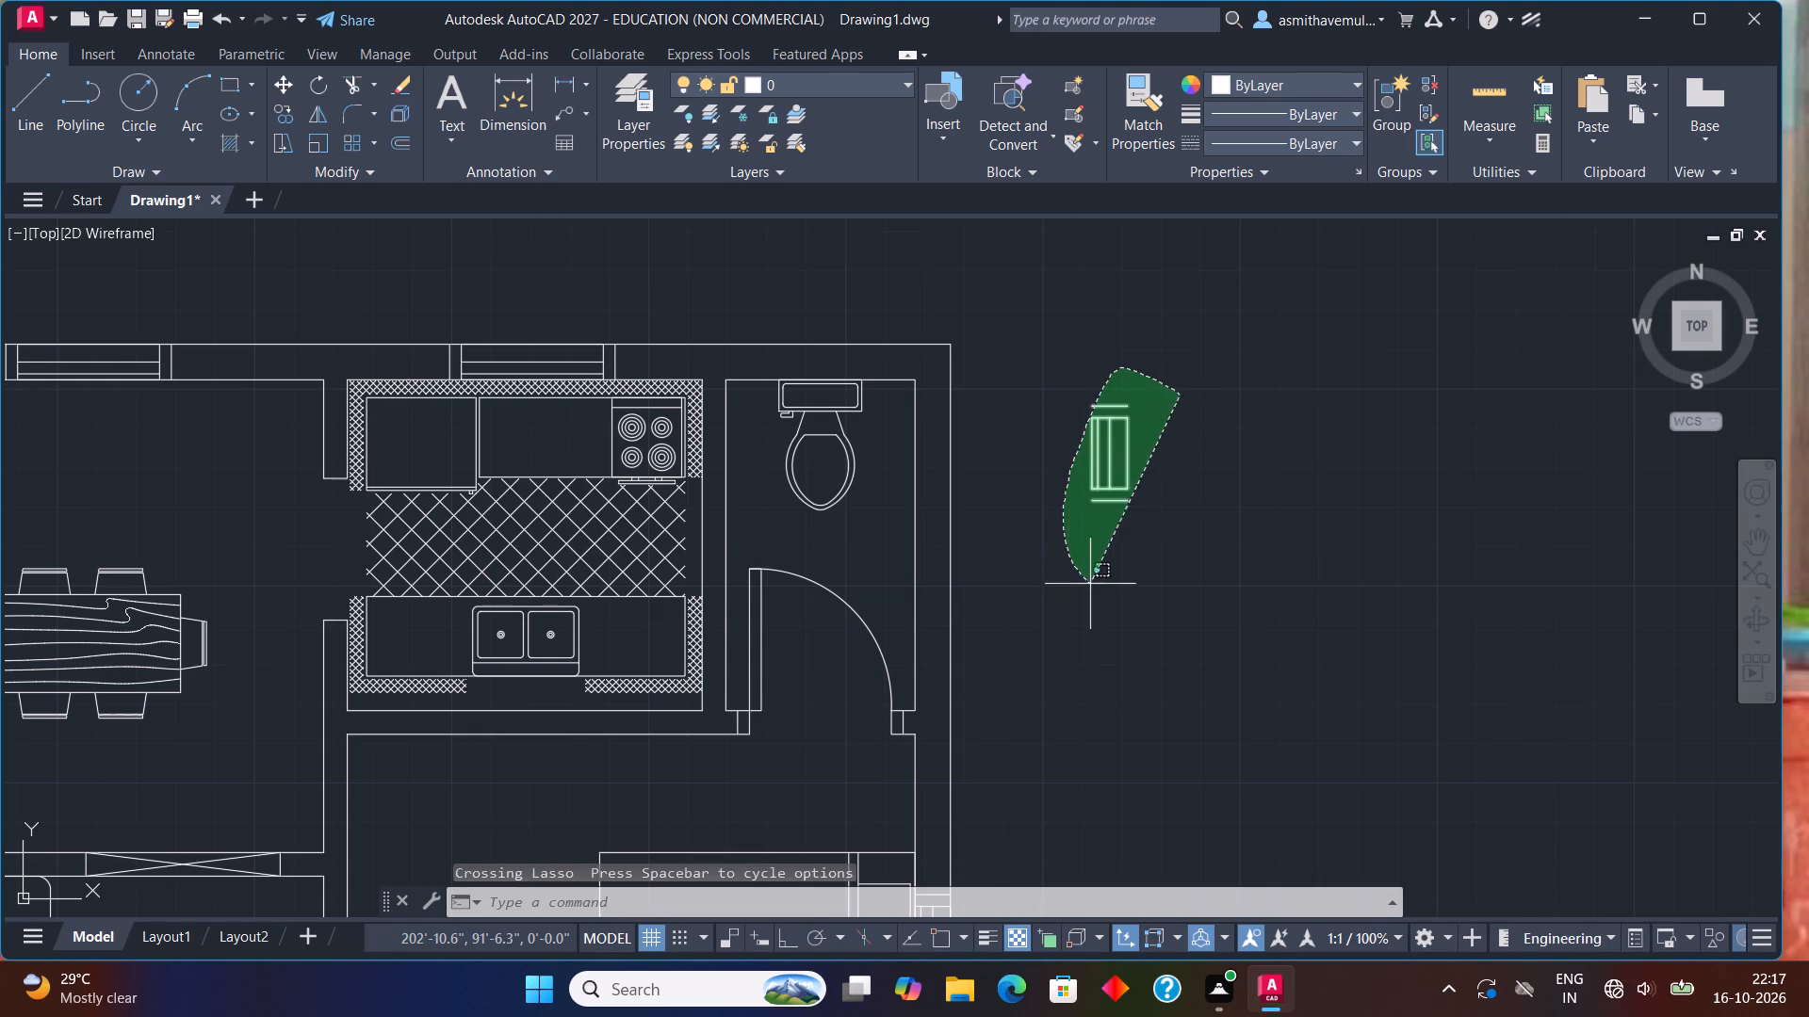
{"action": "left_click_drag", "start_coordinate": [1092, 584], "coordinate": [1110, 589]}
{"action": "type", "text": "RO"}
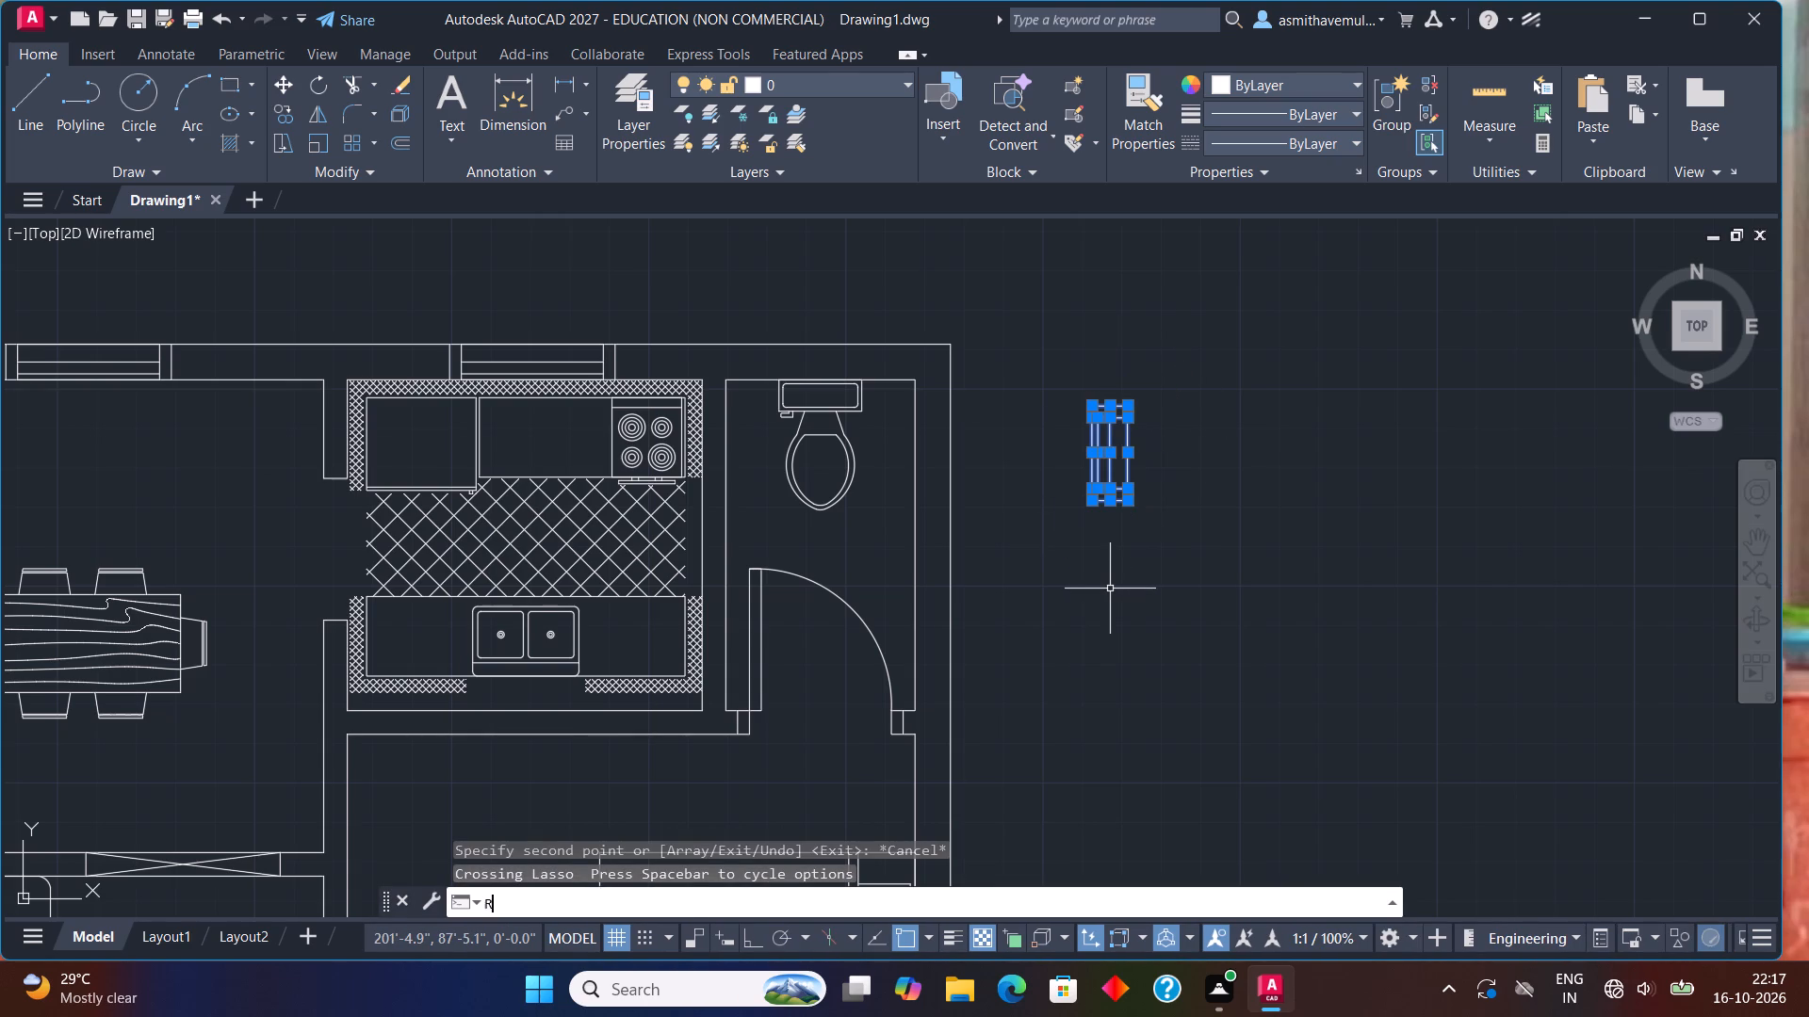
{"action": "key", "text": "Return"}
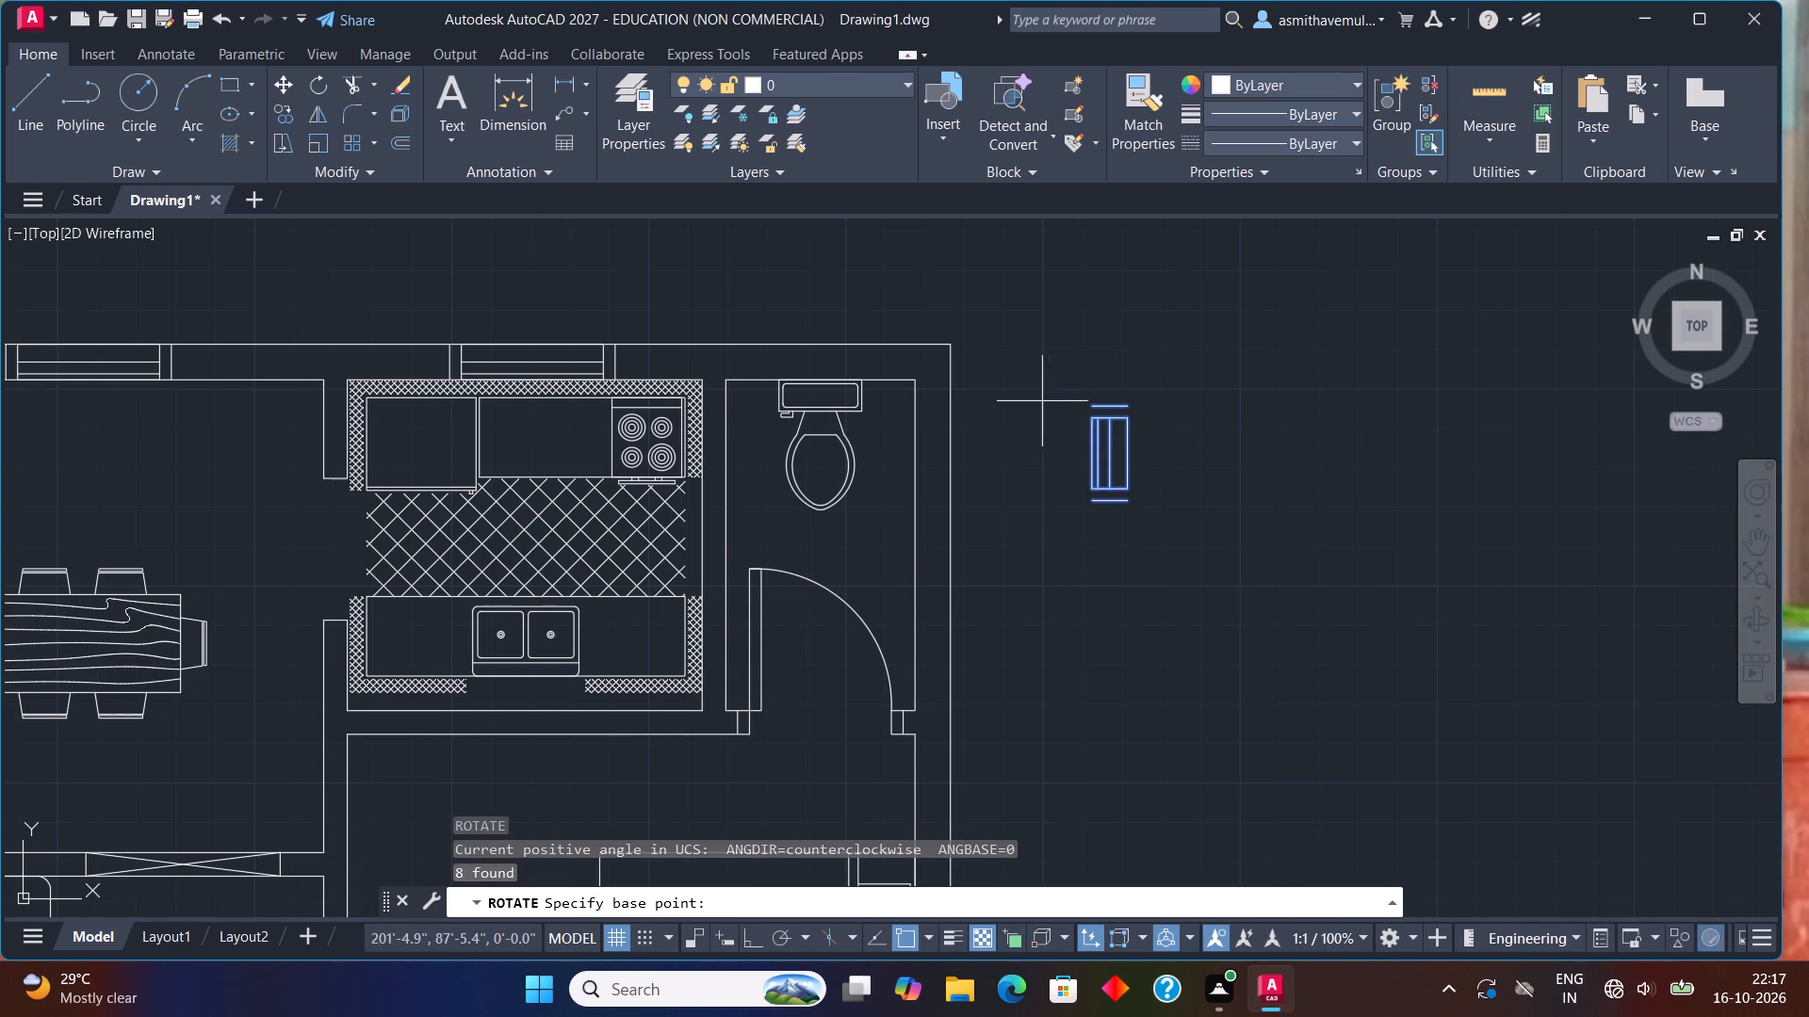
{"action": "left_click", "coordinate": [1094, 413]}
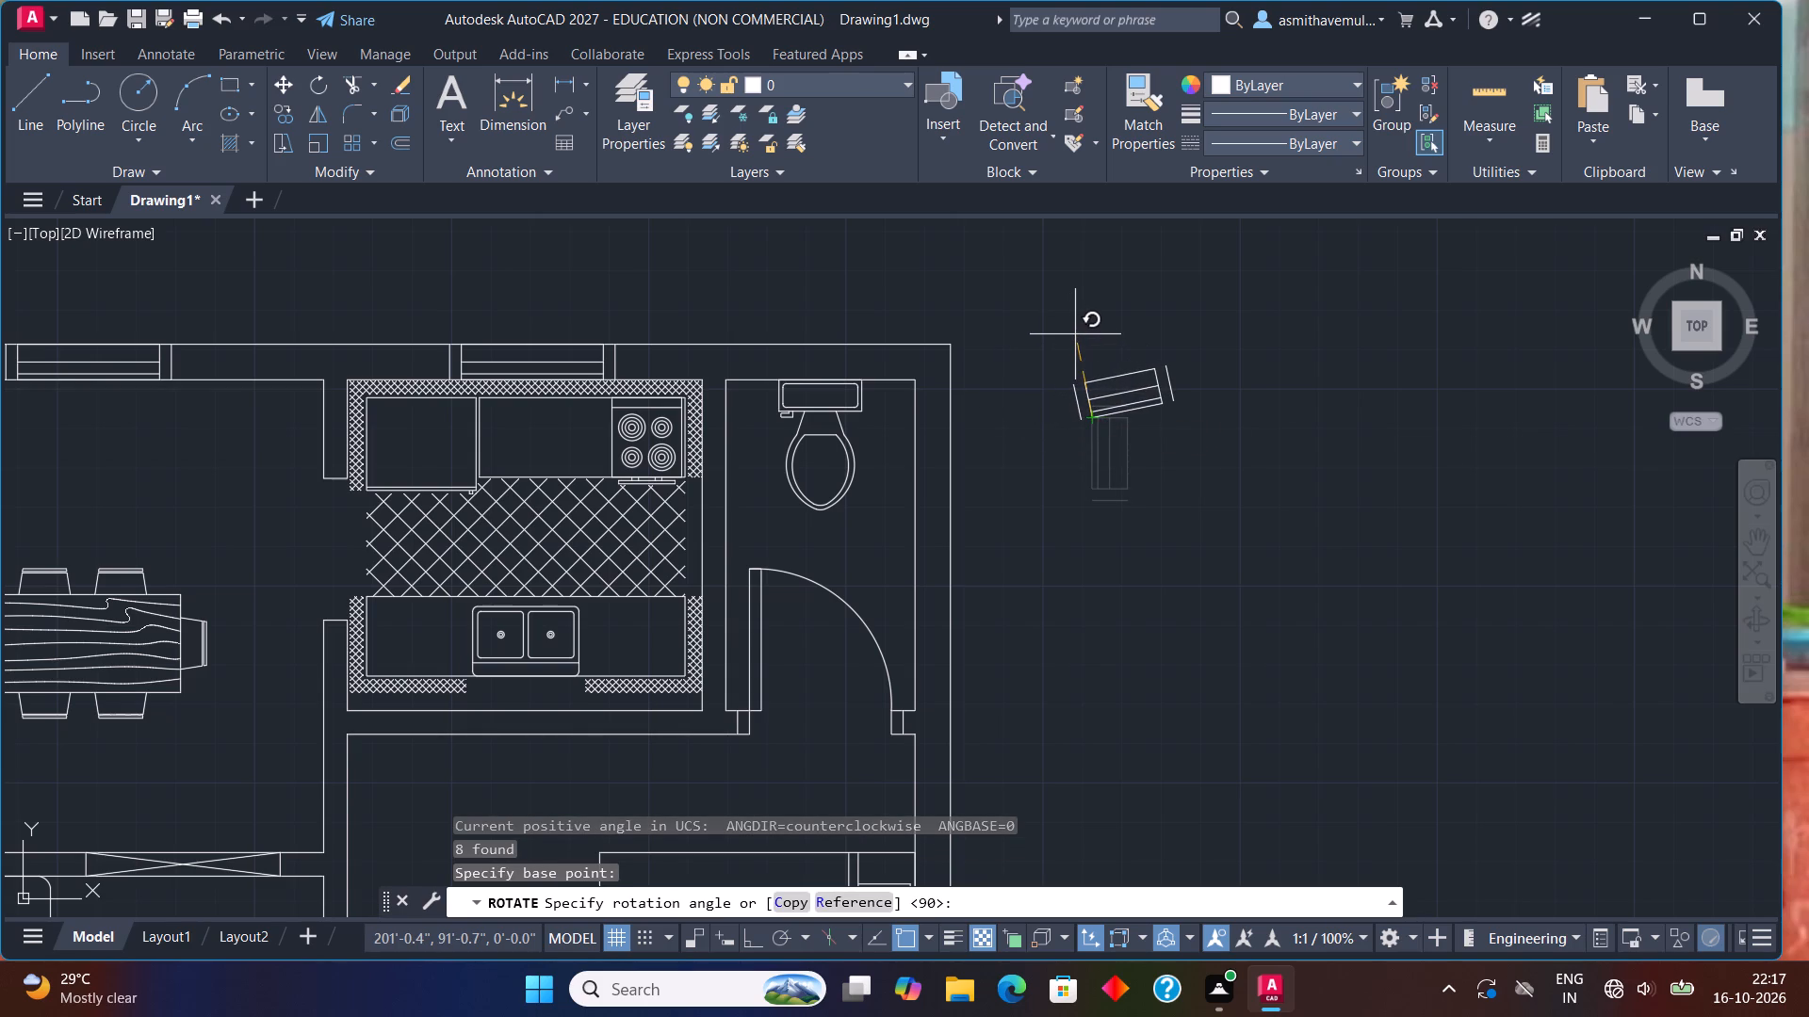
{"action": "key", "text": "F8"}
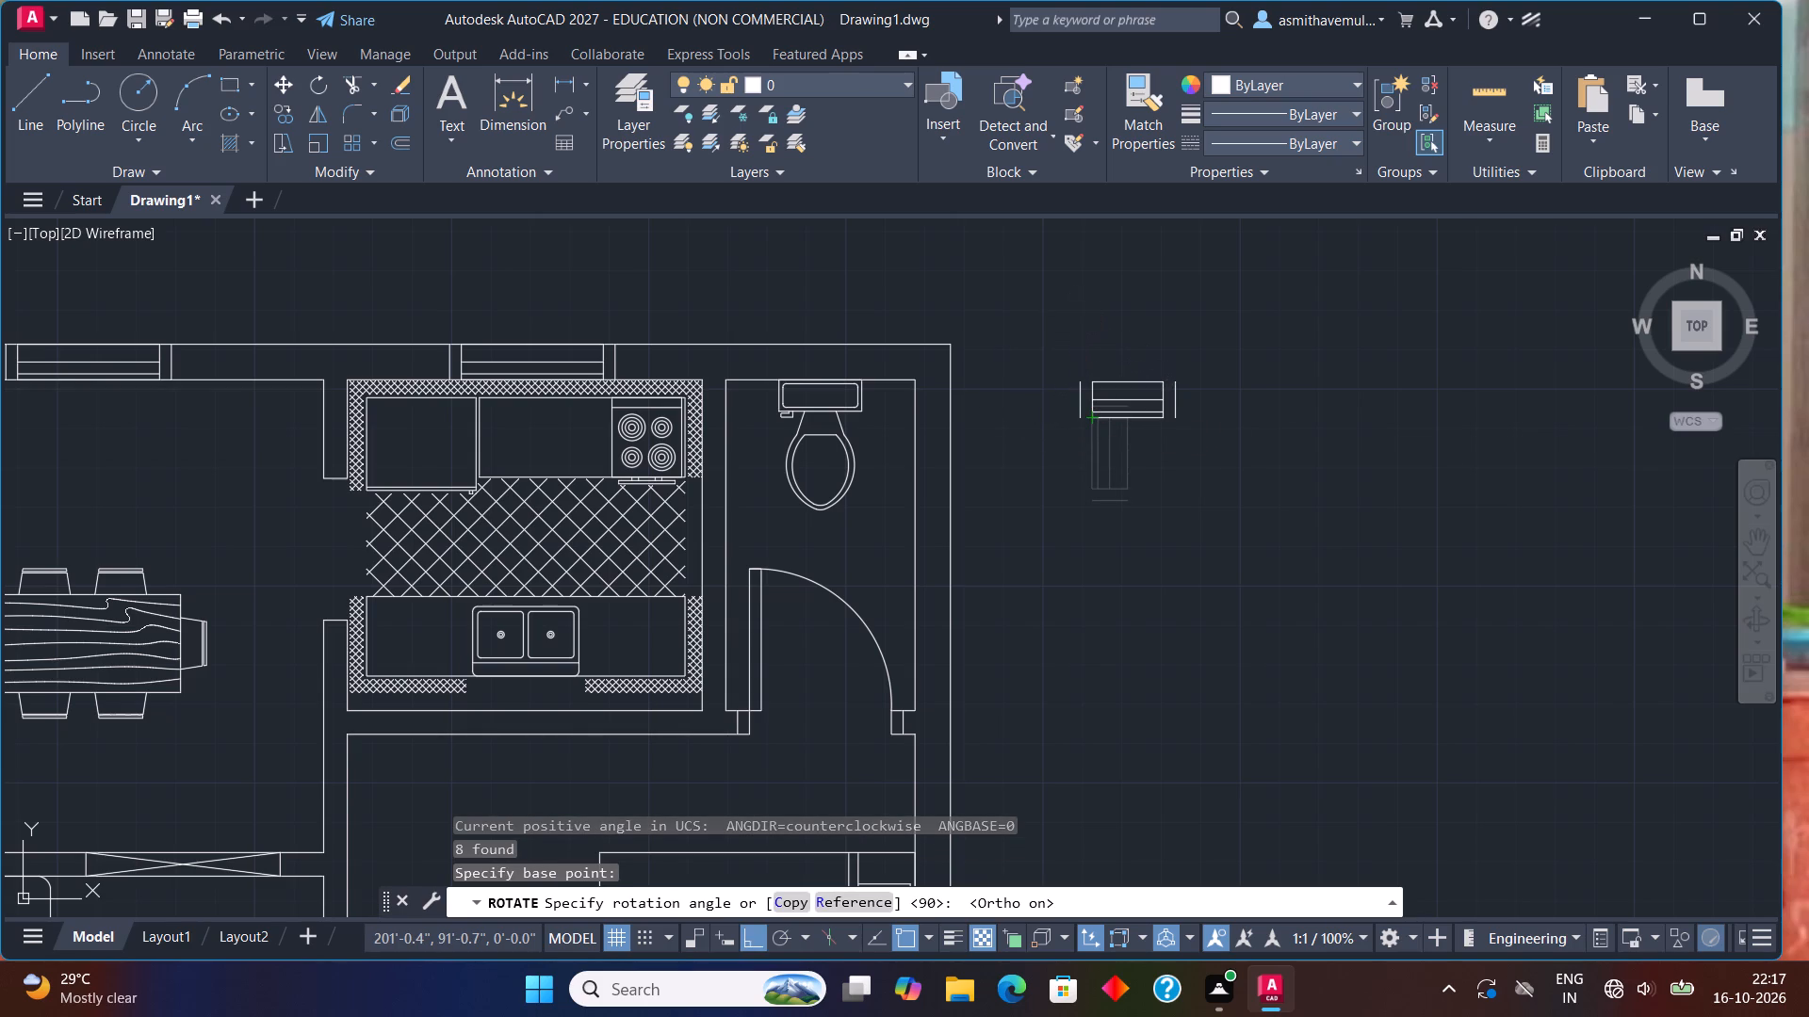
{"action": "left_click", "coordinate": [1122, 369]}
Move the horizontal small window by the south end of its west end line into the north wall behind the northeast bathroom's toilet.
{"action": "left_click_drag", "start_coordinate": [1211, 395], "coordinate": [1123, 458]}
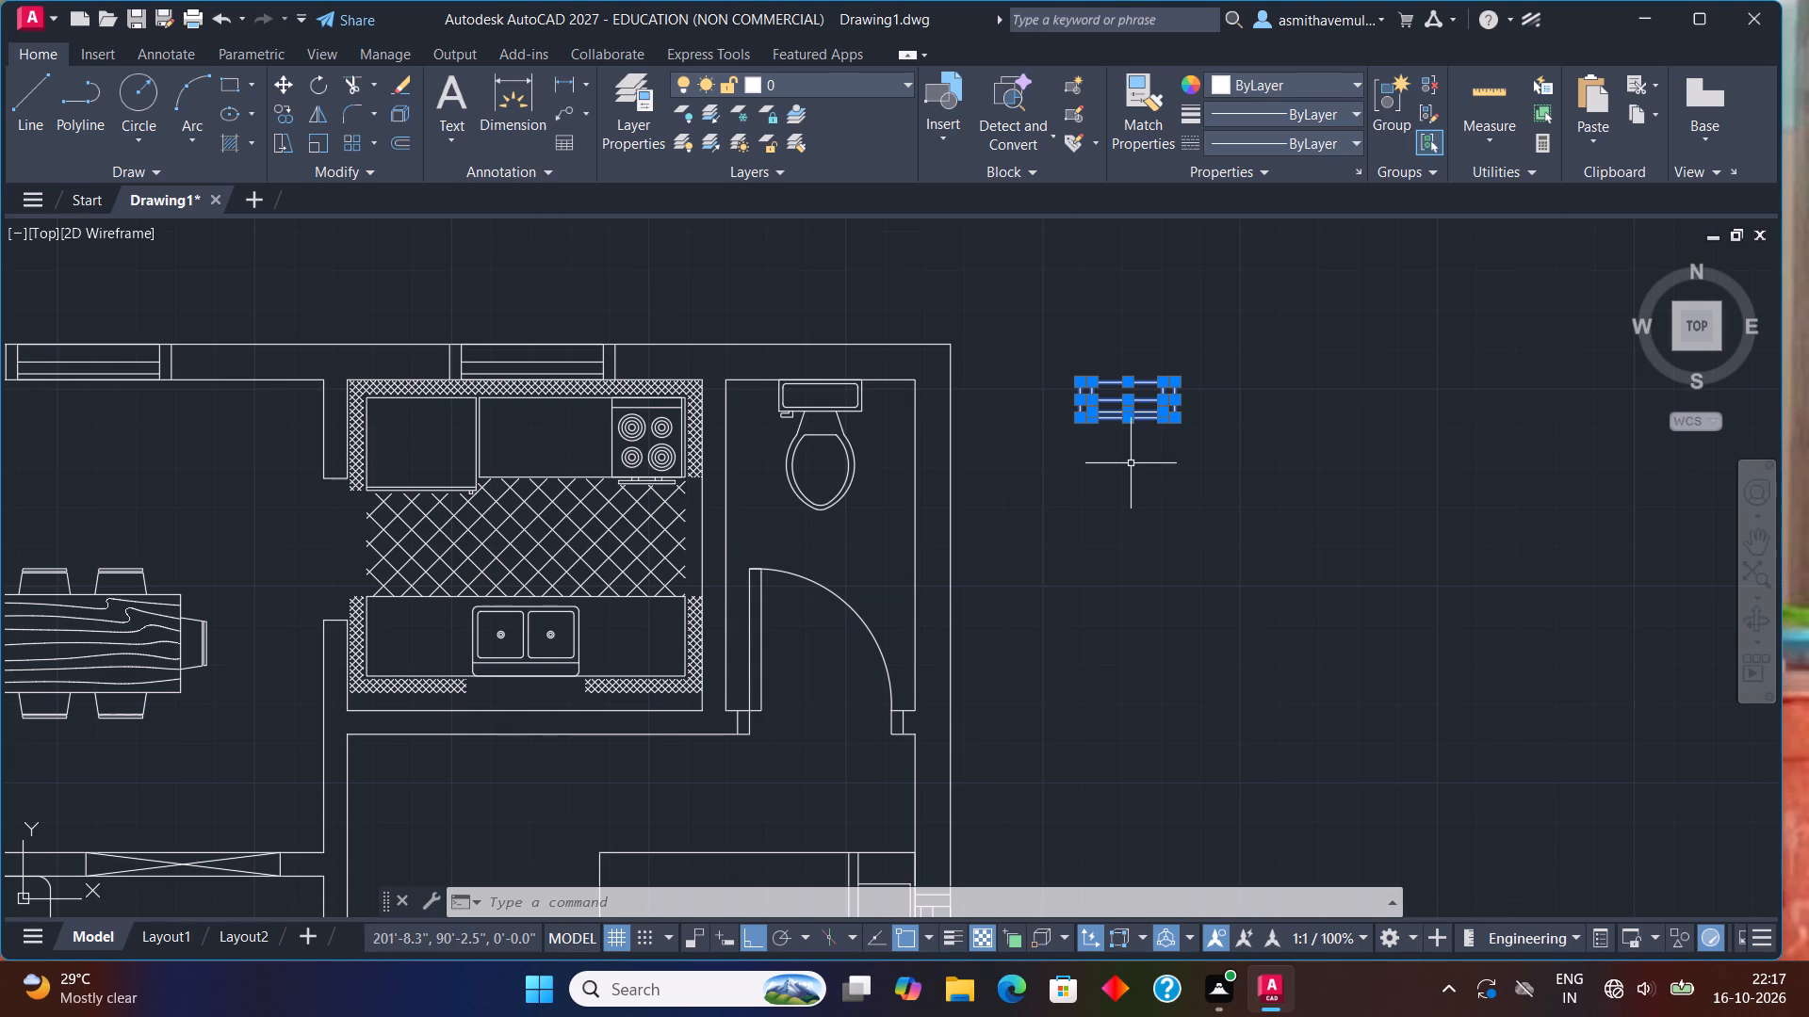
{"action": "key", "text": "m"}
{"action": "key", "text": "Return"}
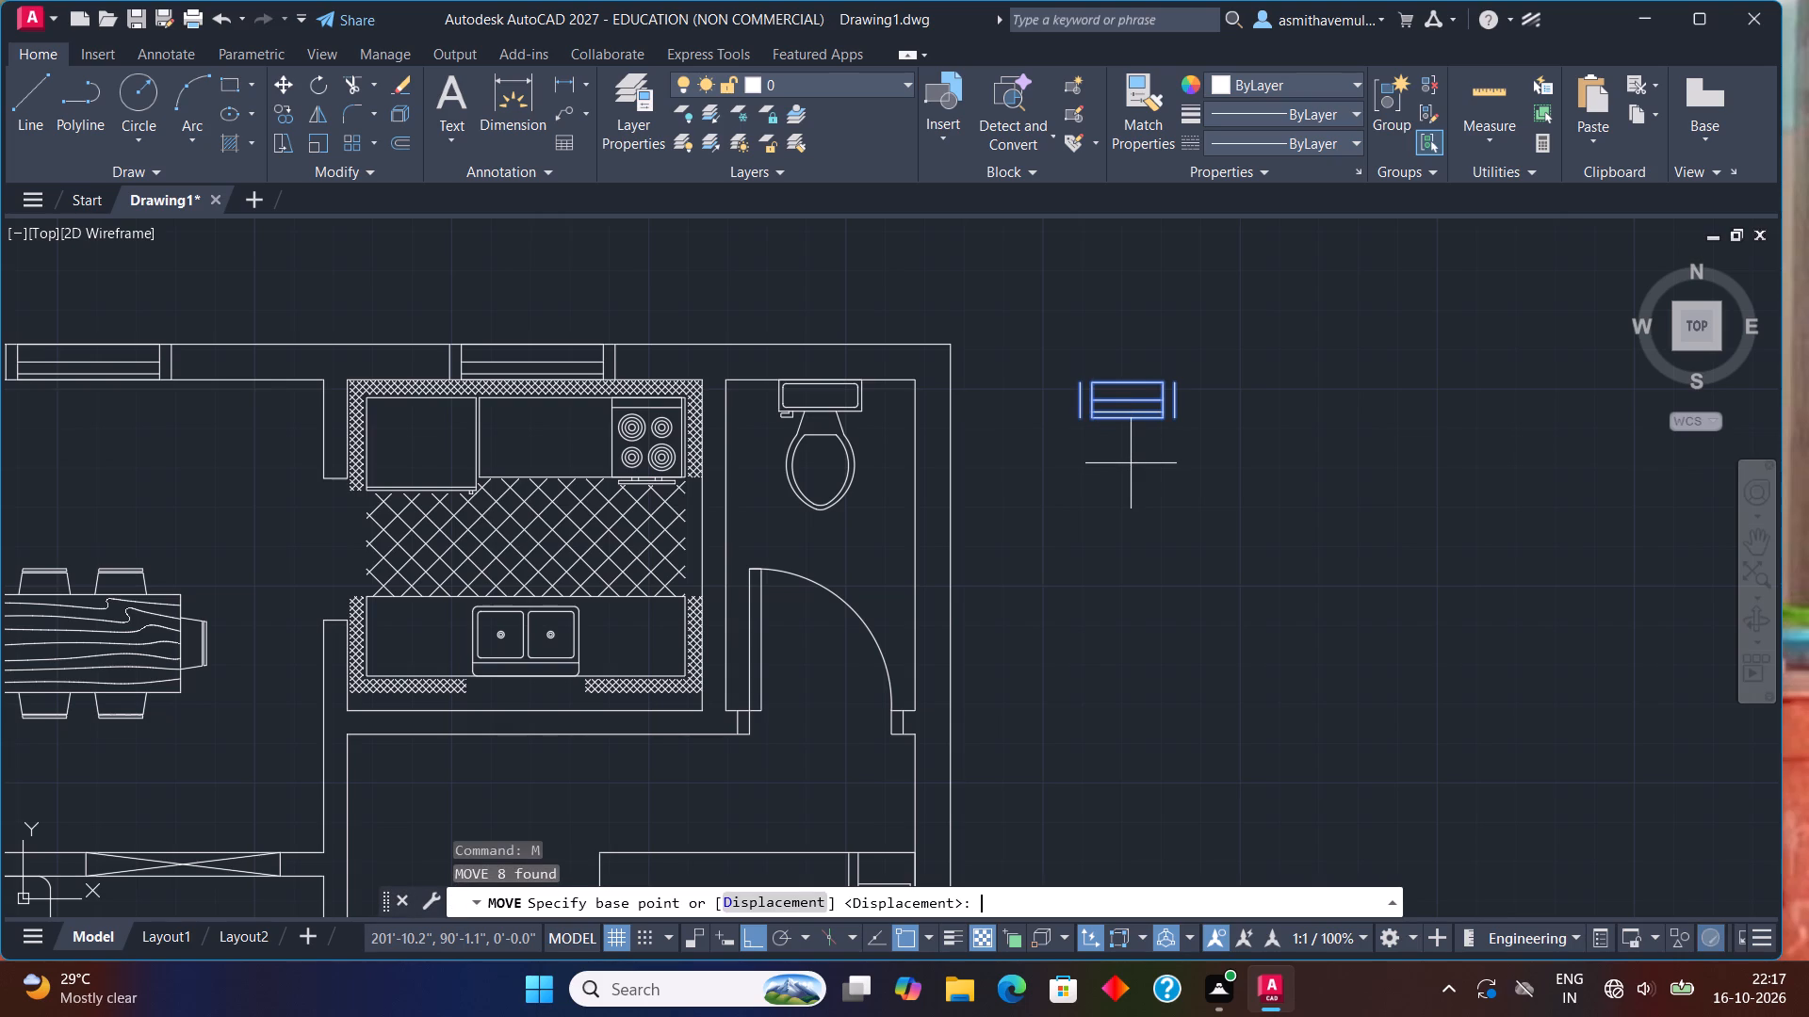
{"action": "key", "text": "F8"}
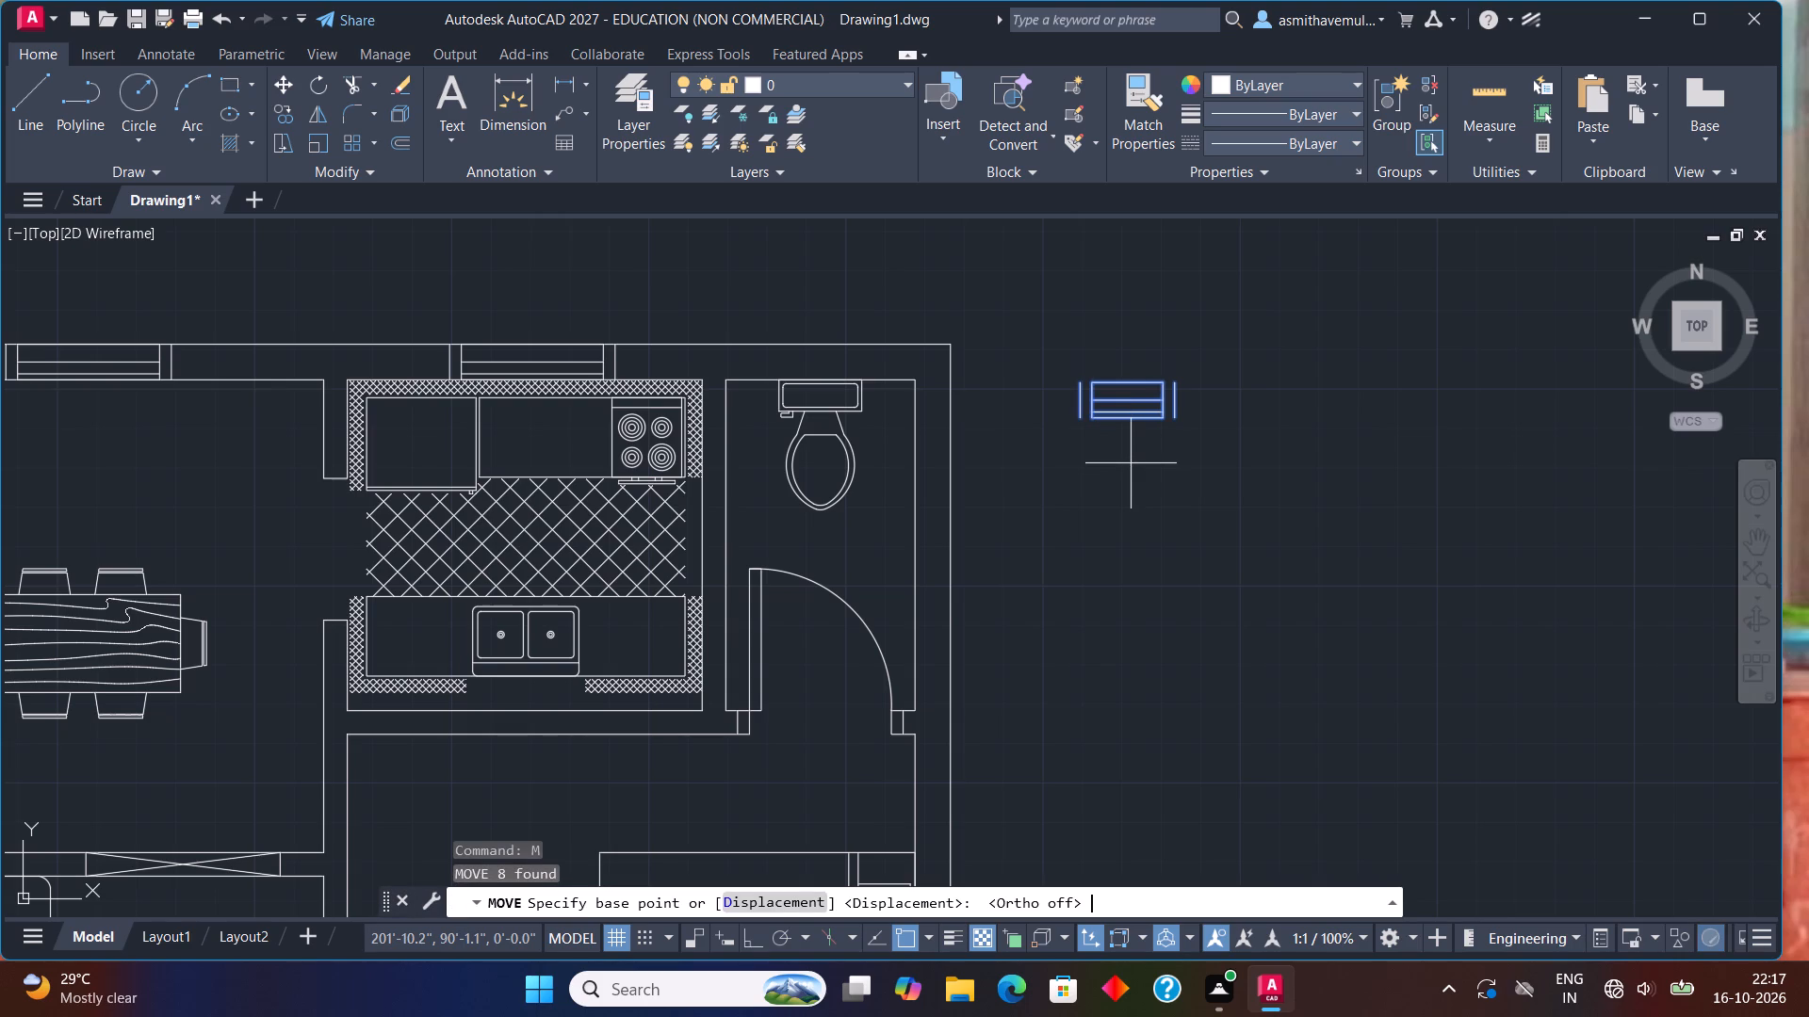
{"action": "left_click", "coordinate": [1084, 417]}
{"action": "scroll", "coordinate": [804, 379], "scroll_direction": "up", "scroll_amount": 1}
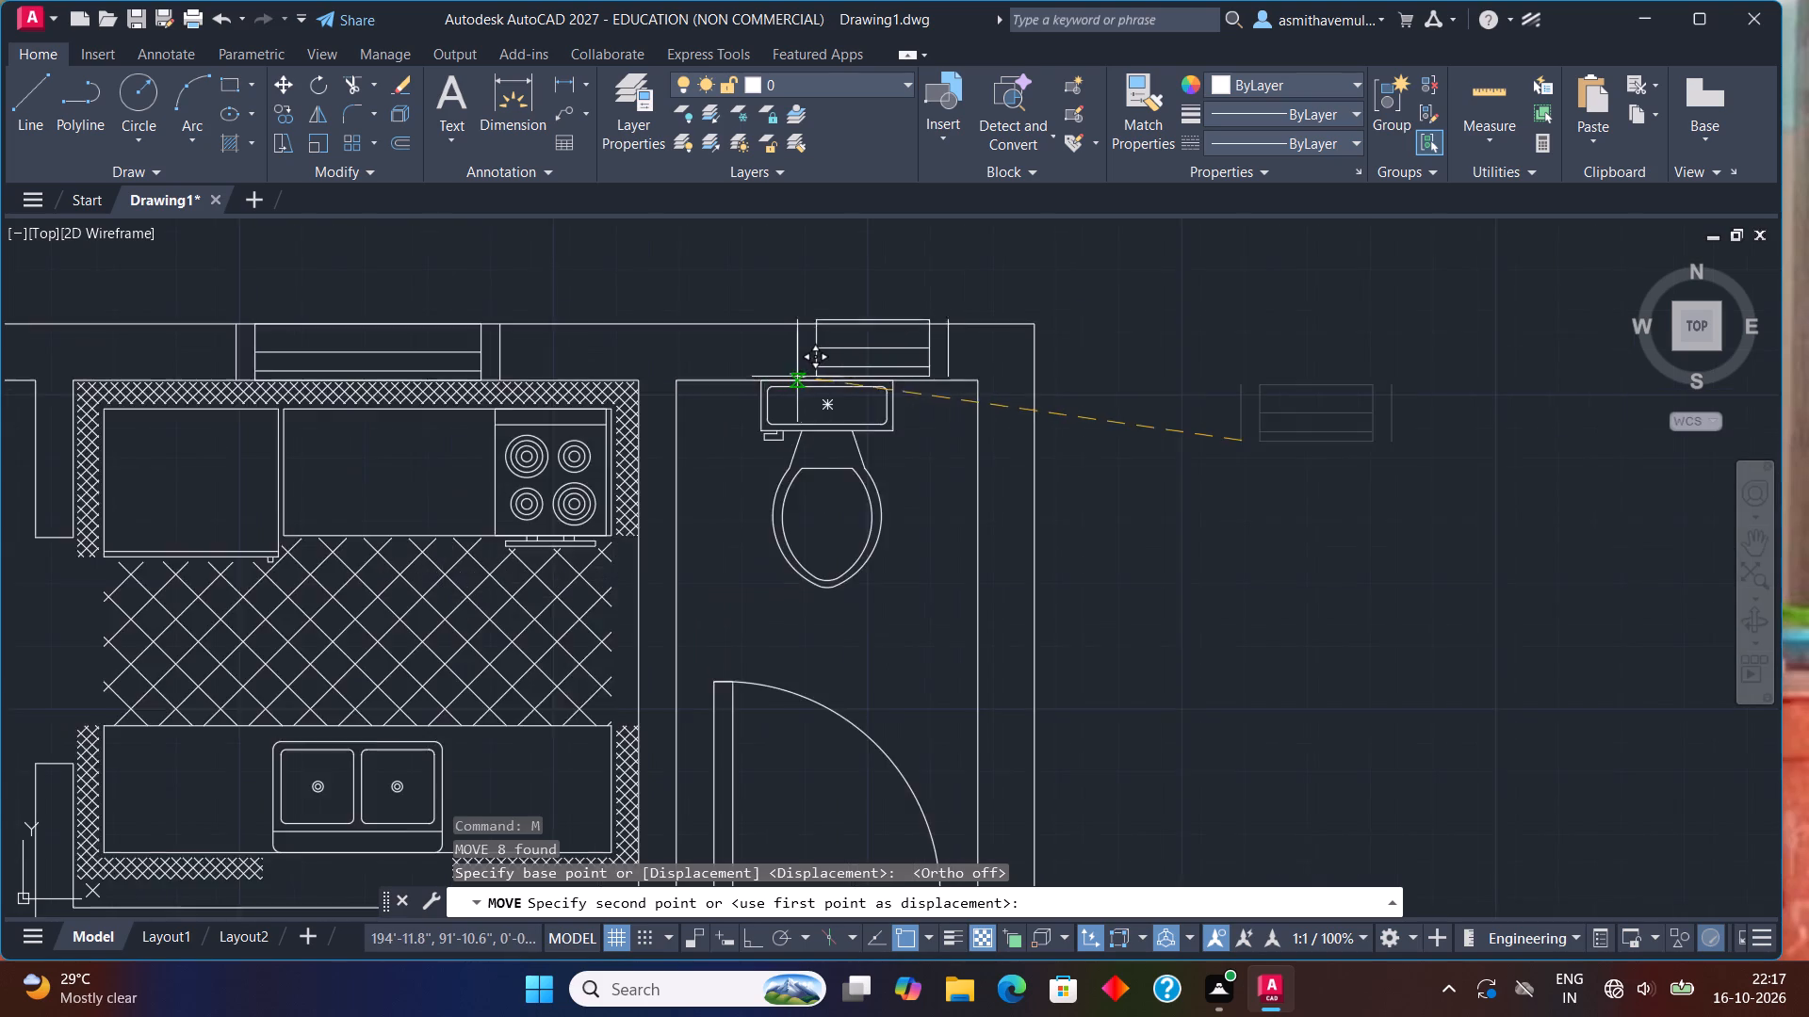
{"action": "scroll", "coordinate": [797, 377], "scroll_direction": "up", "scroll_amount": 3}
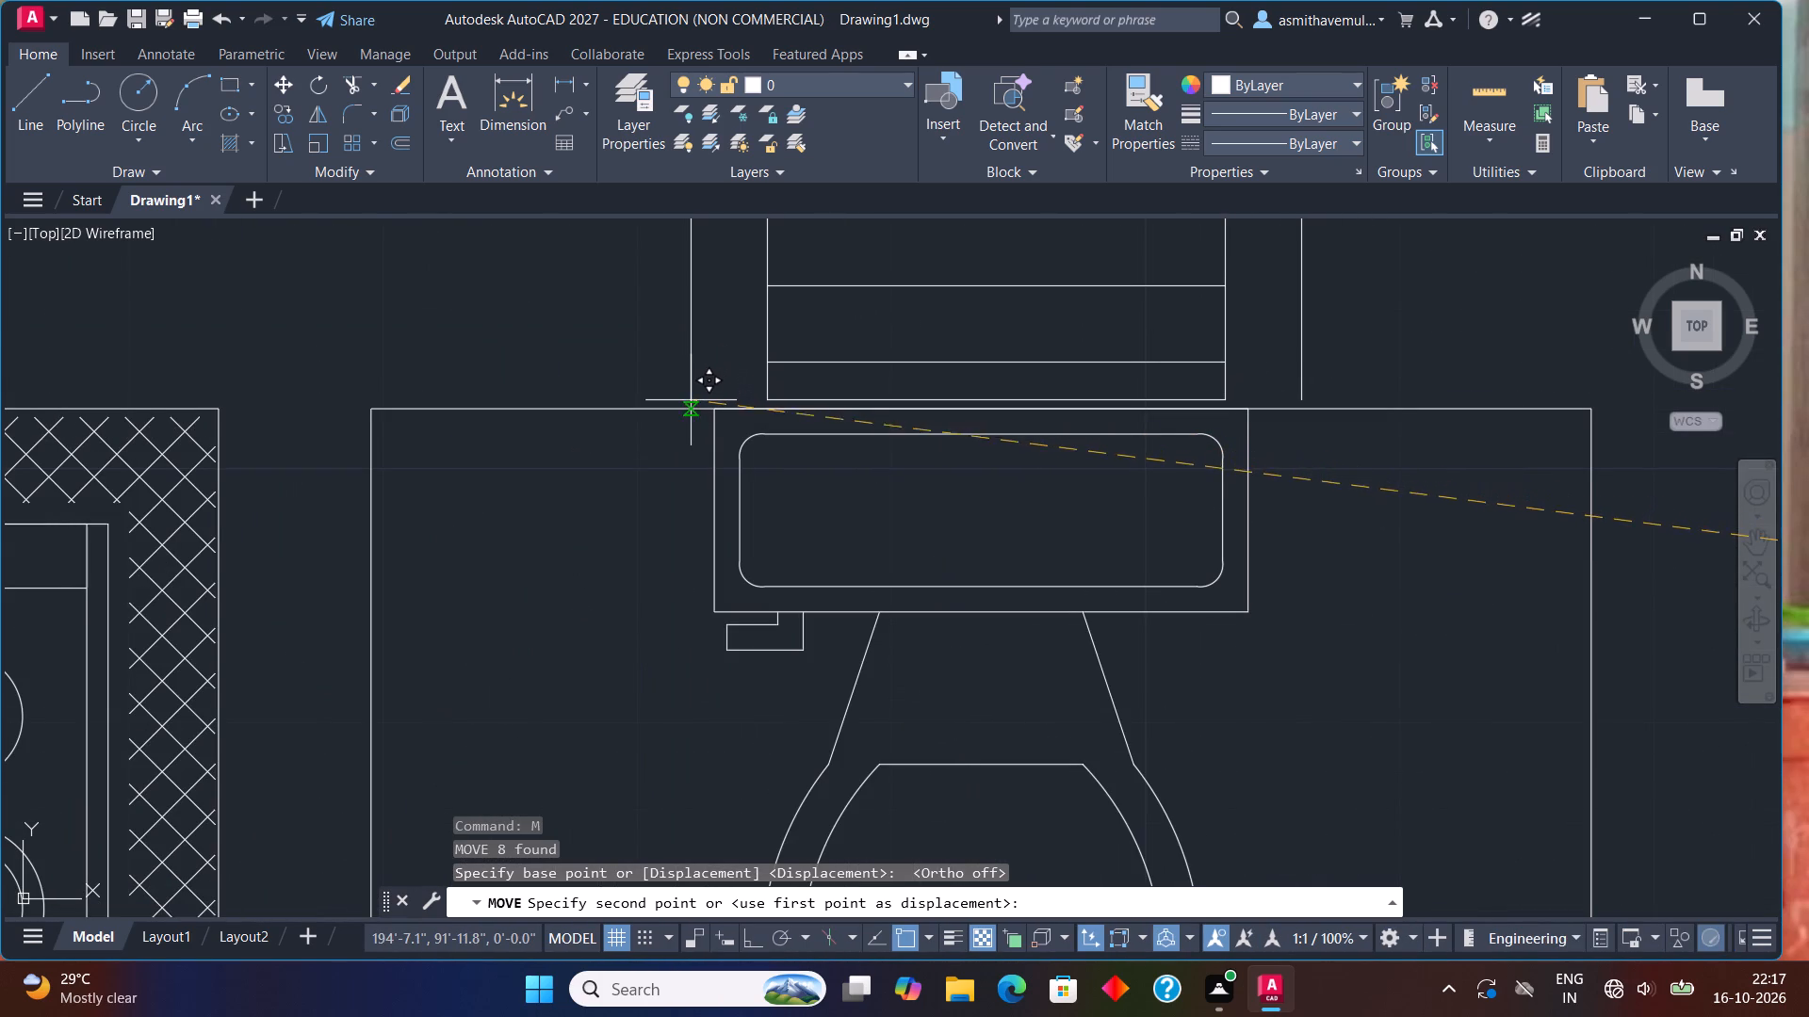
{"action": "scroll", "coordinate": [674, 411], "scroll_direction": "up", "scroll_amount": 3}
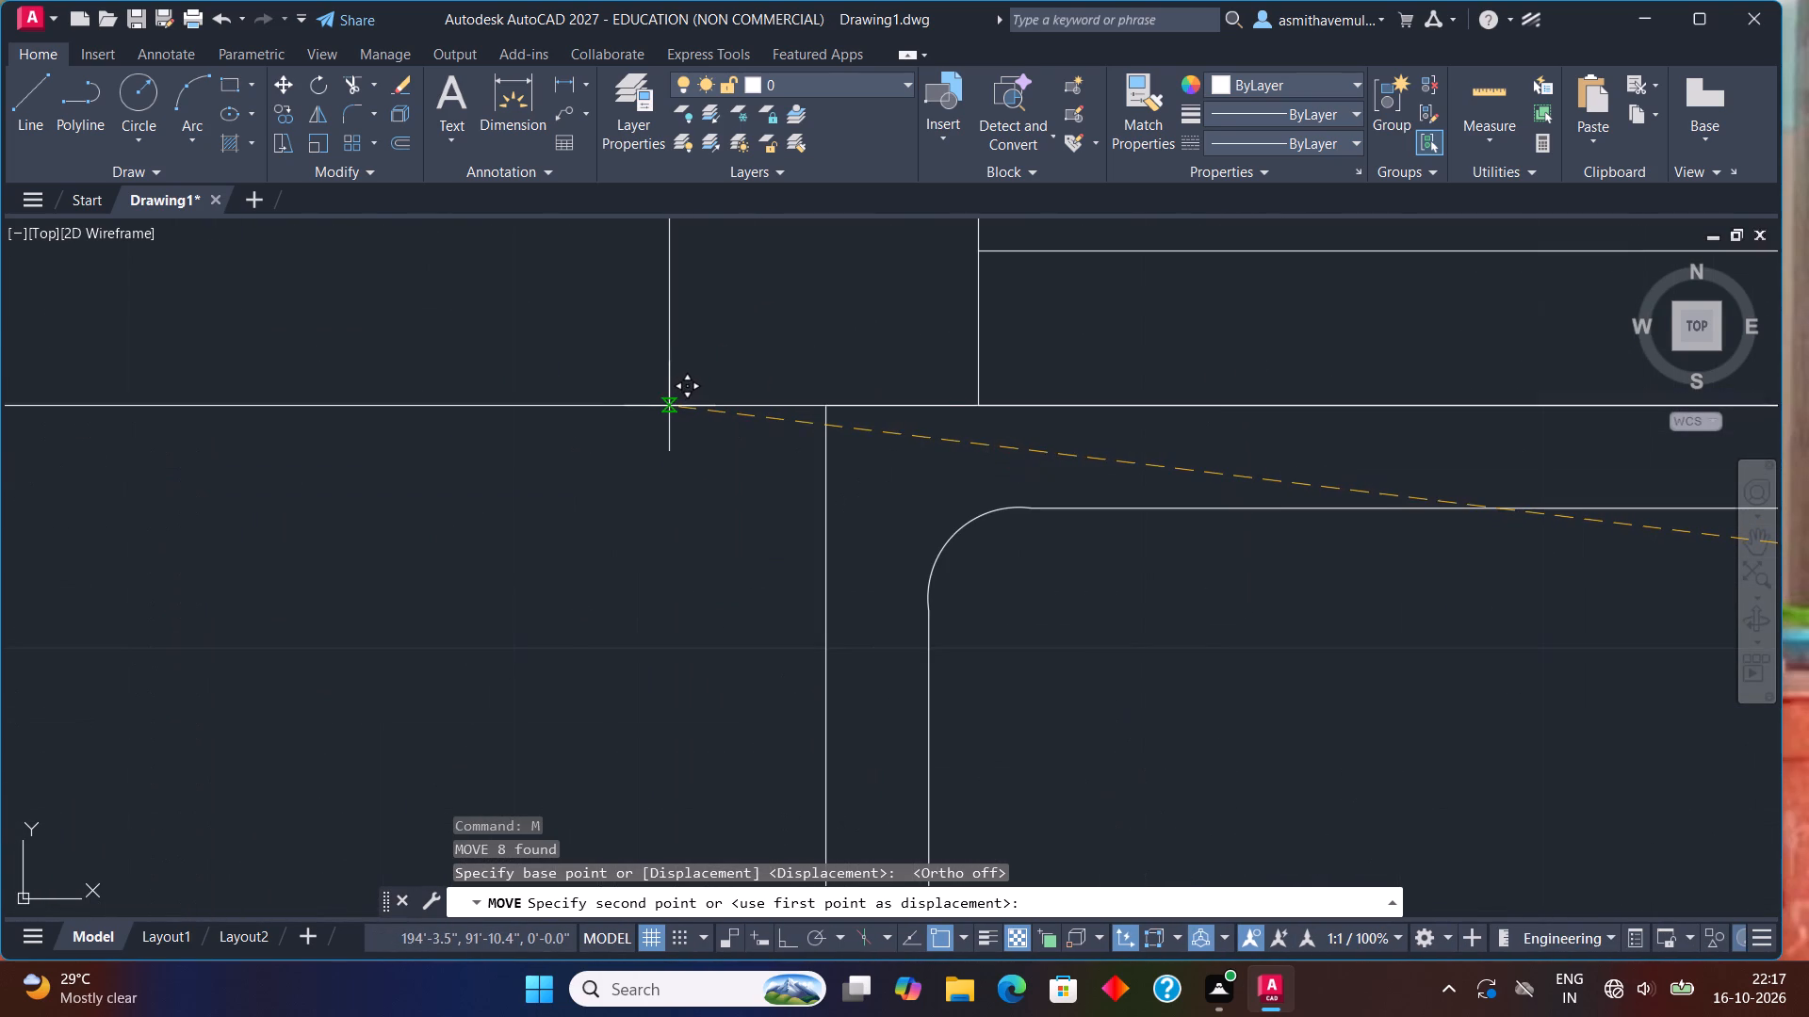
{"action": "scroll", "coordinate": [666, 404], "scroll_direction": "up", "scroll_amount": 1}
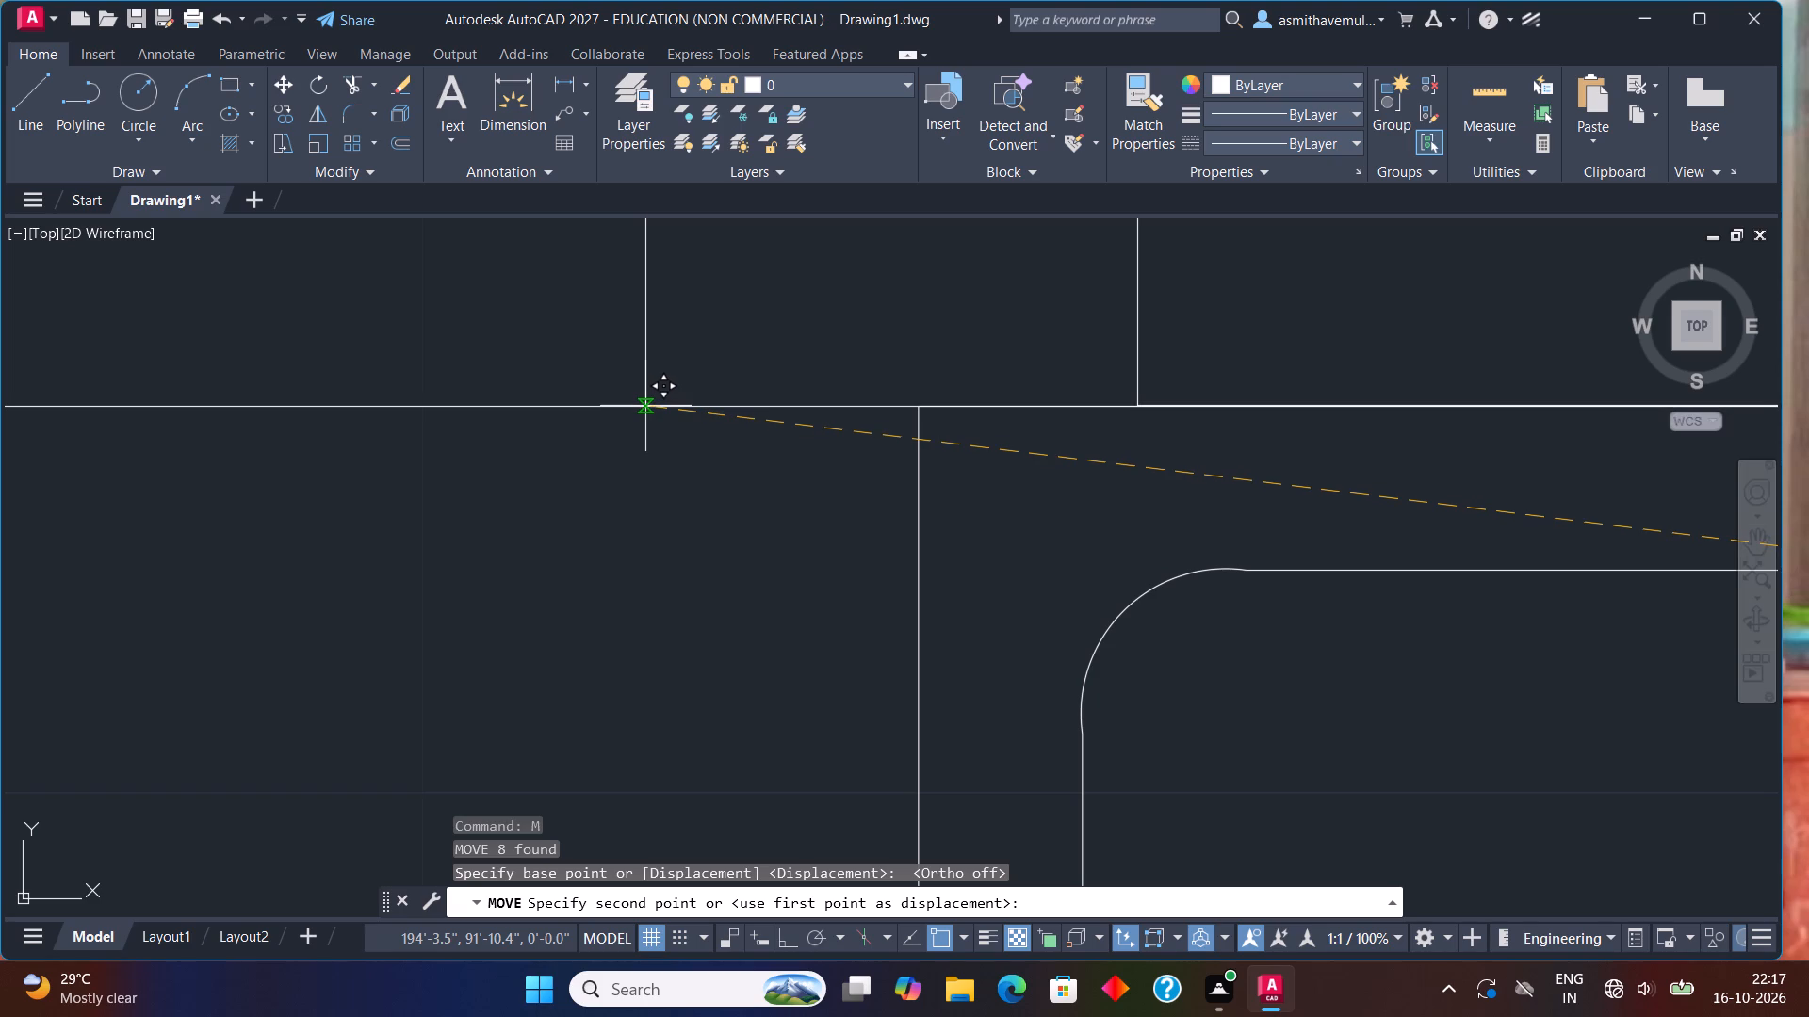
{"action": "left_click", "coordinate": [645, 406]}
Add single-line text DINING north of the dining table, with a height of 6" and a rotation of 0.
{"action": "scroll", "coordinate": [693, 453], "scroll_direction": "down", "scroll_amount": 5}
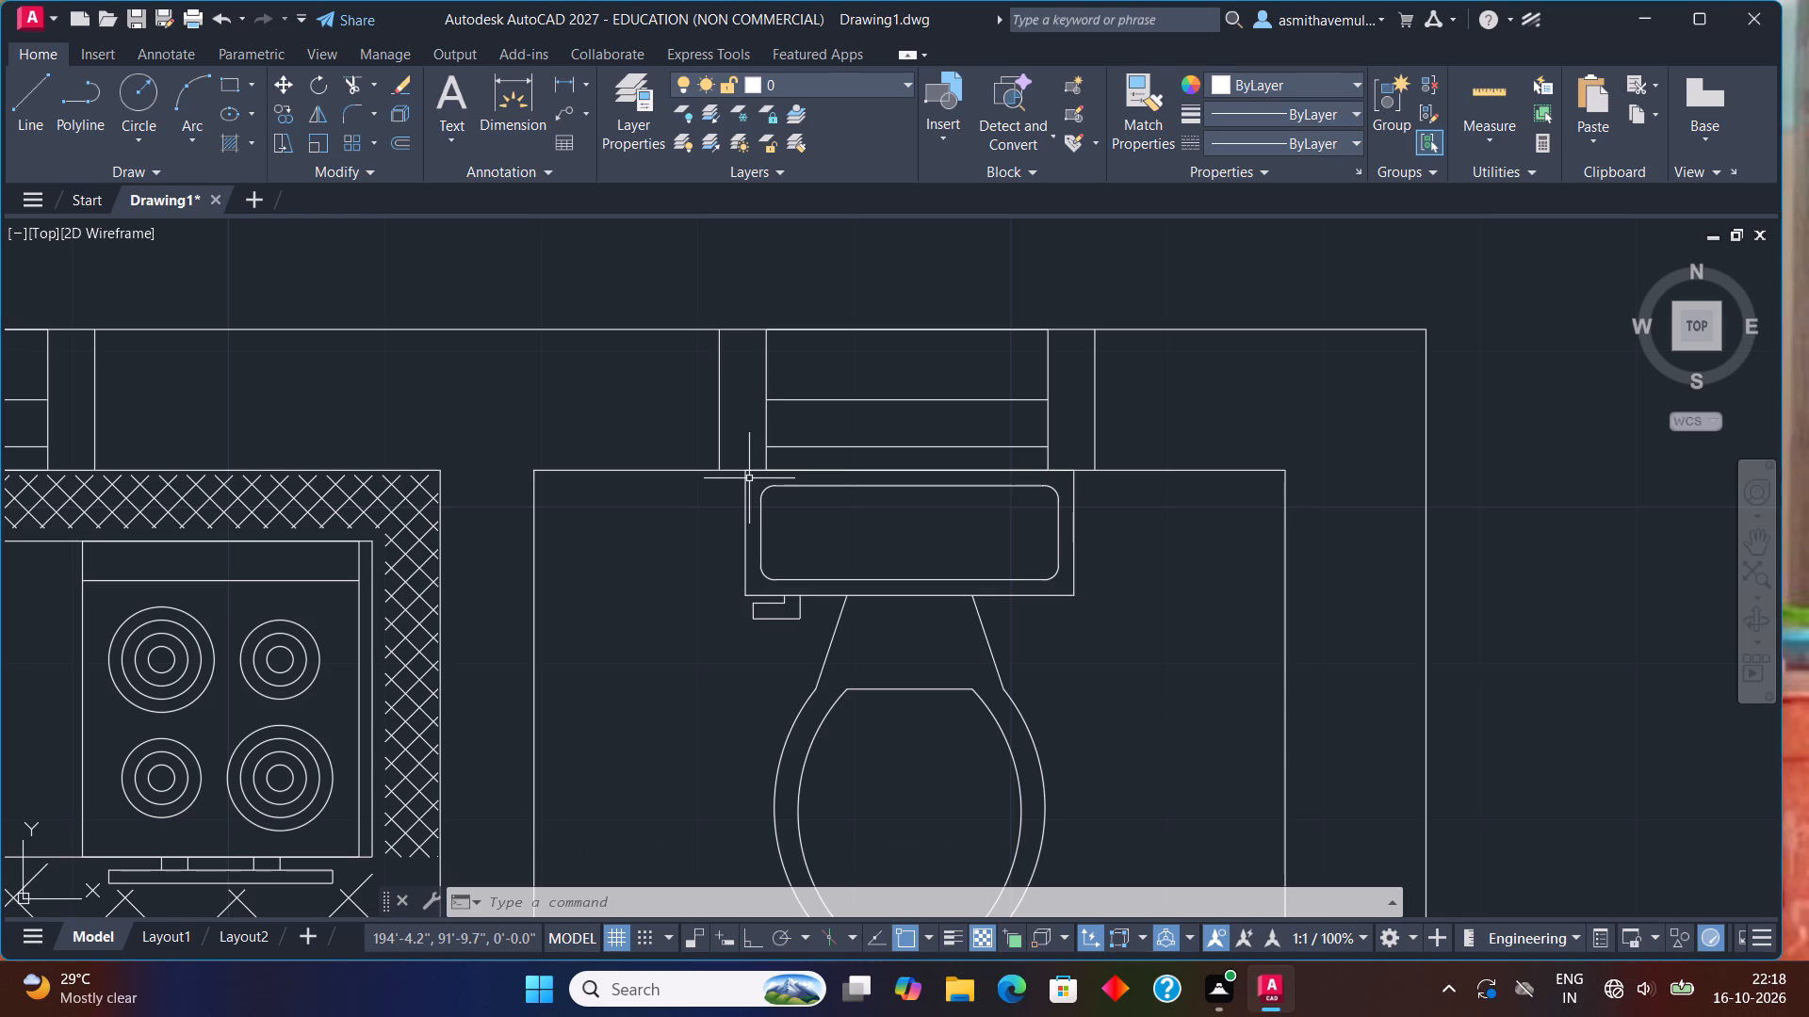
{"action": "scroll", "coordinate": [445, 651], "scroll_direction": "down", "scroll_amount": 4}
{"action": "middle_click_drag", "start_coordinate": [562, 714], "coordinate": [1002, 442]}
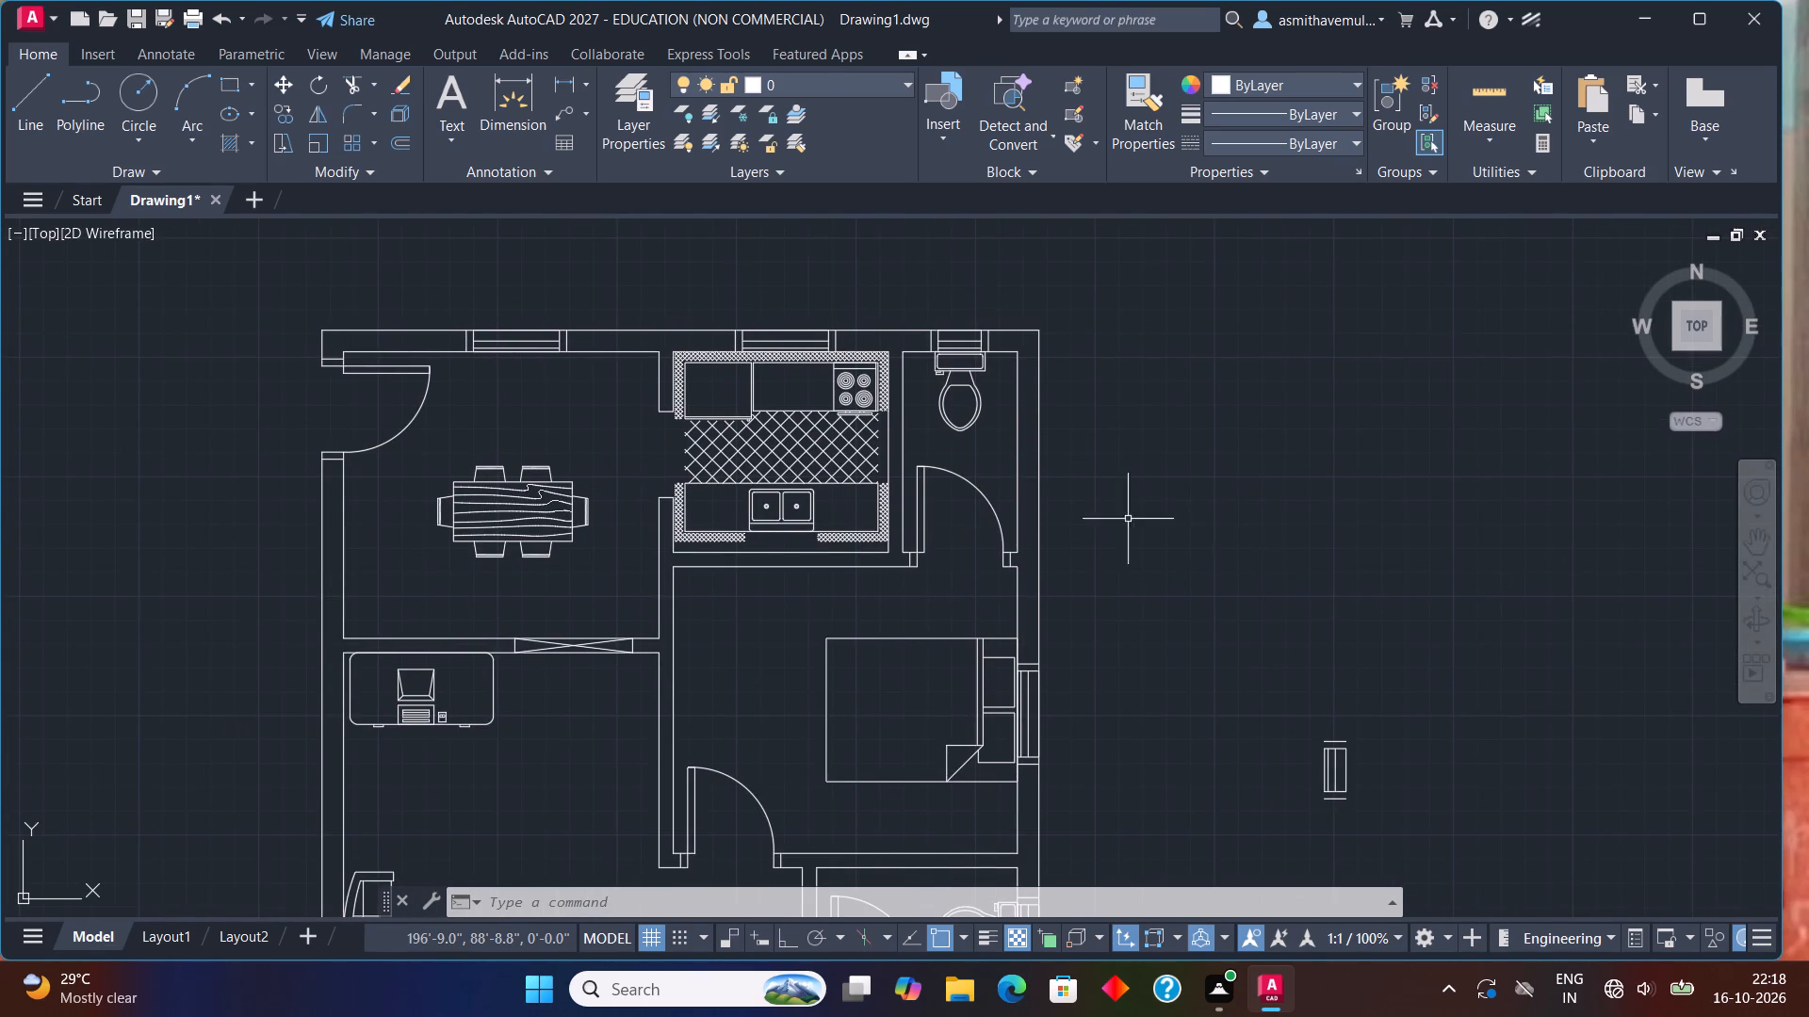
{"action": "type", "text": "TEX"}
{"action": "key", "text": "t"}
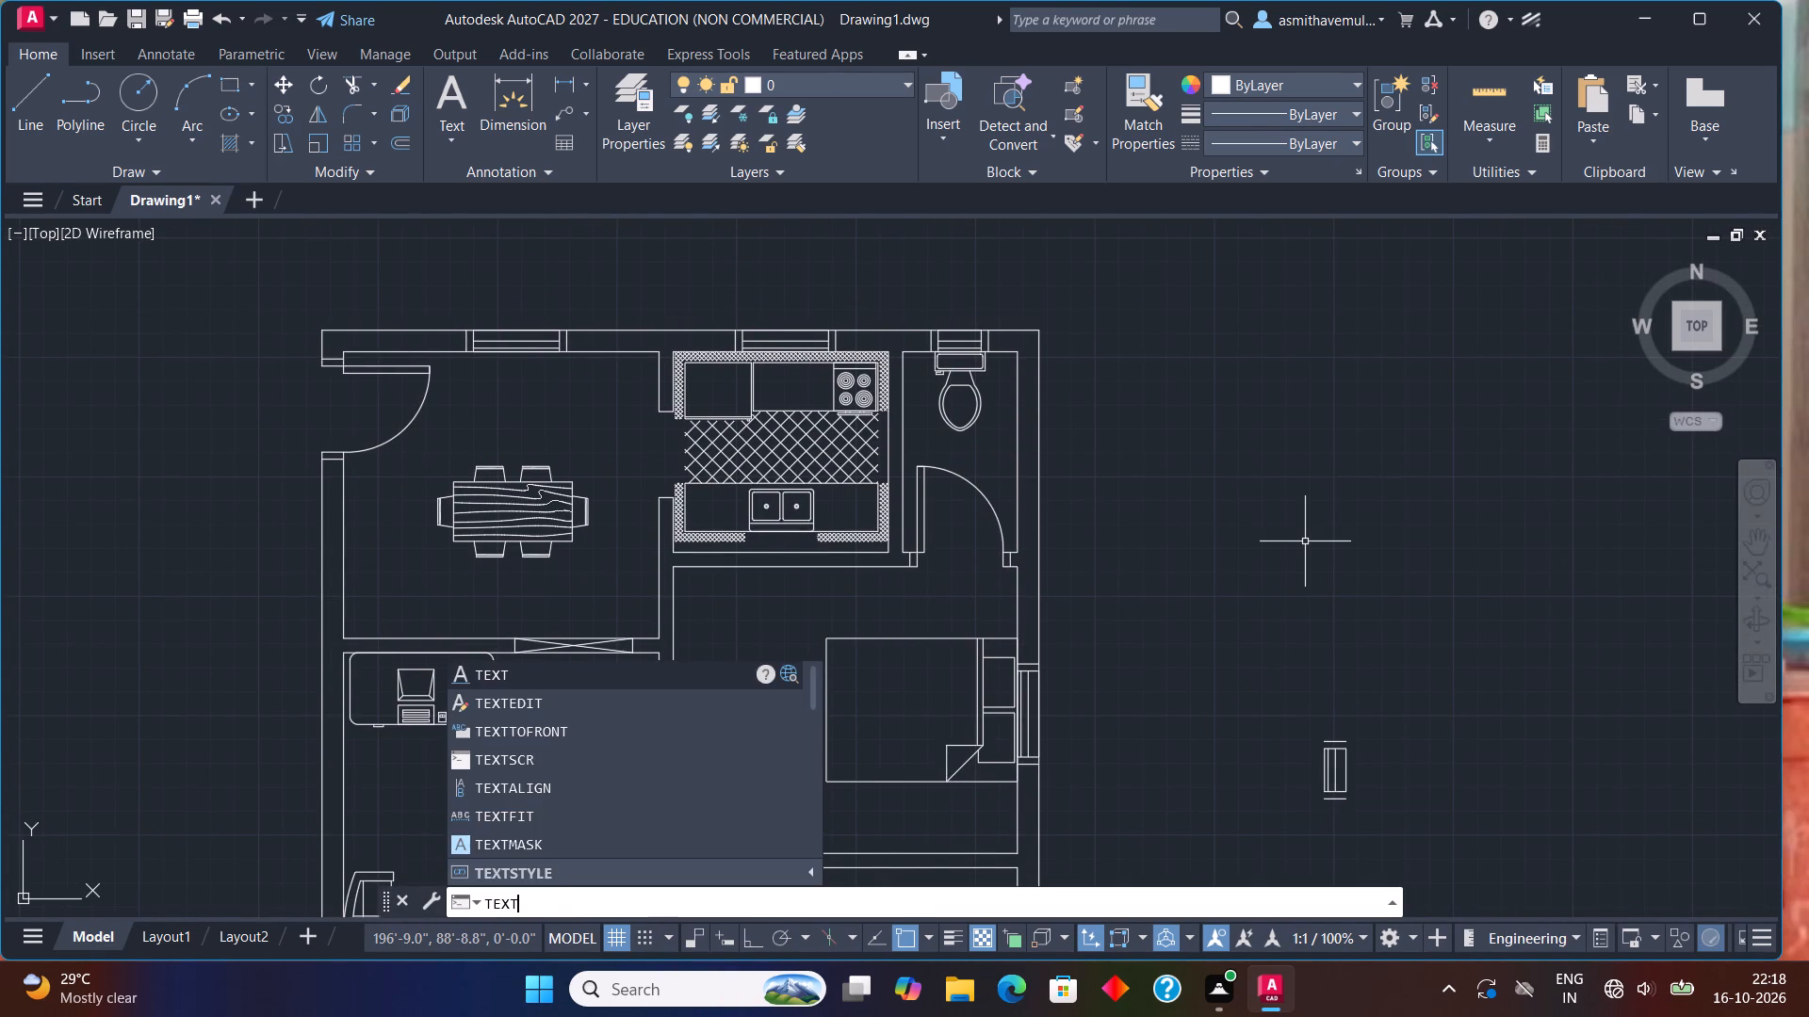
{"action": "key", "text": "Return"}
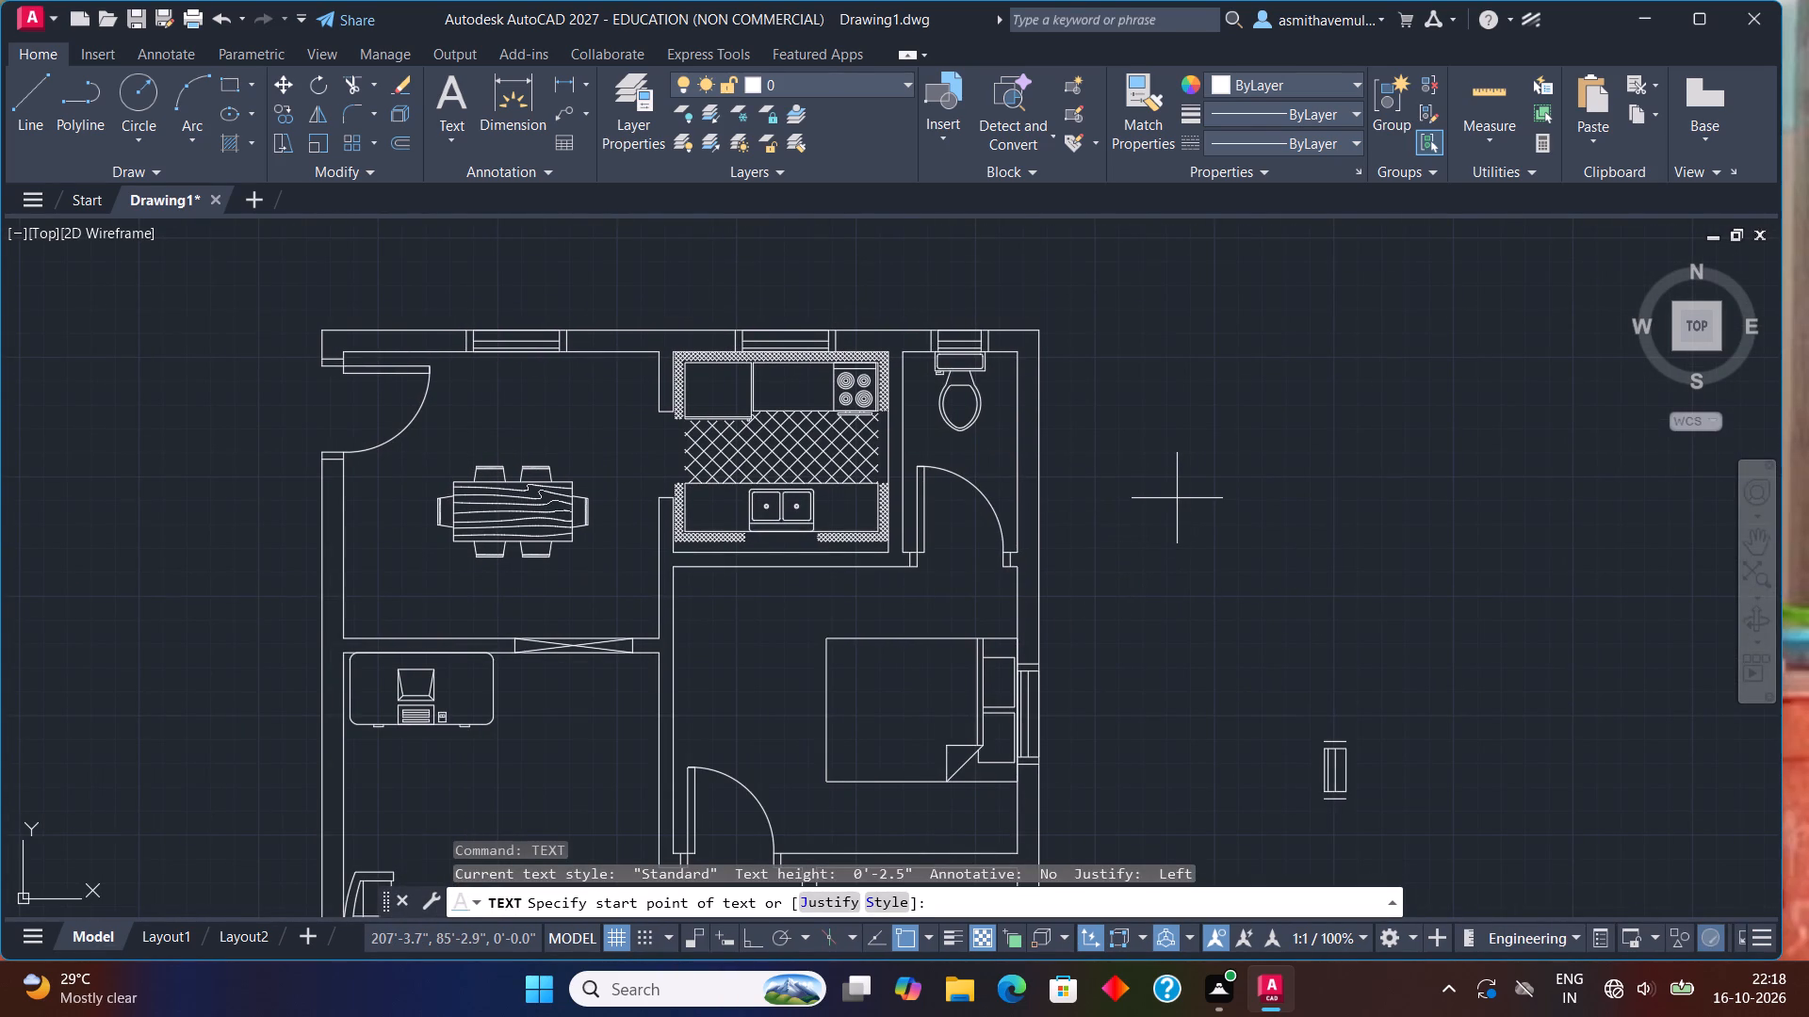
{"action": "left_click", "coordinate": [1177, 498]}
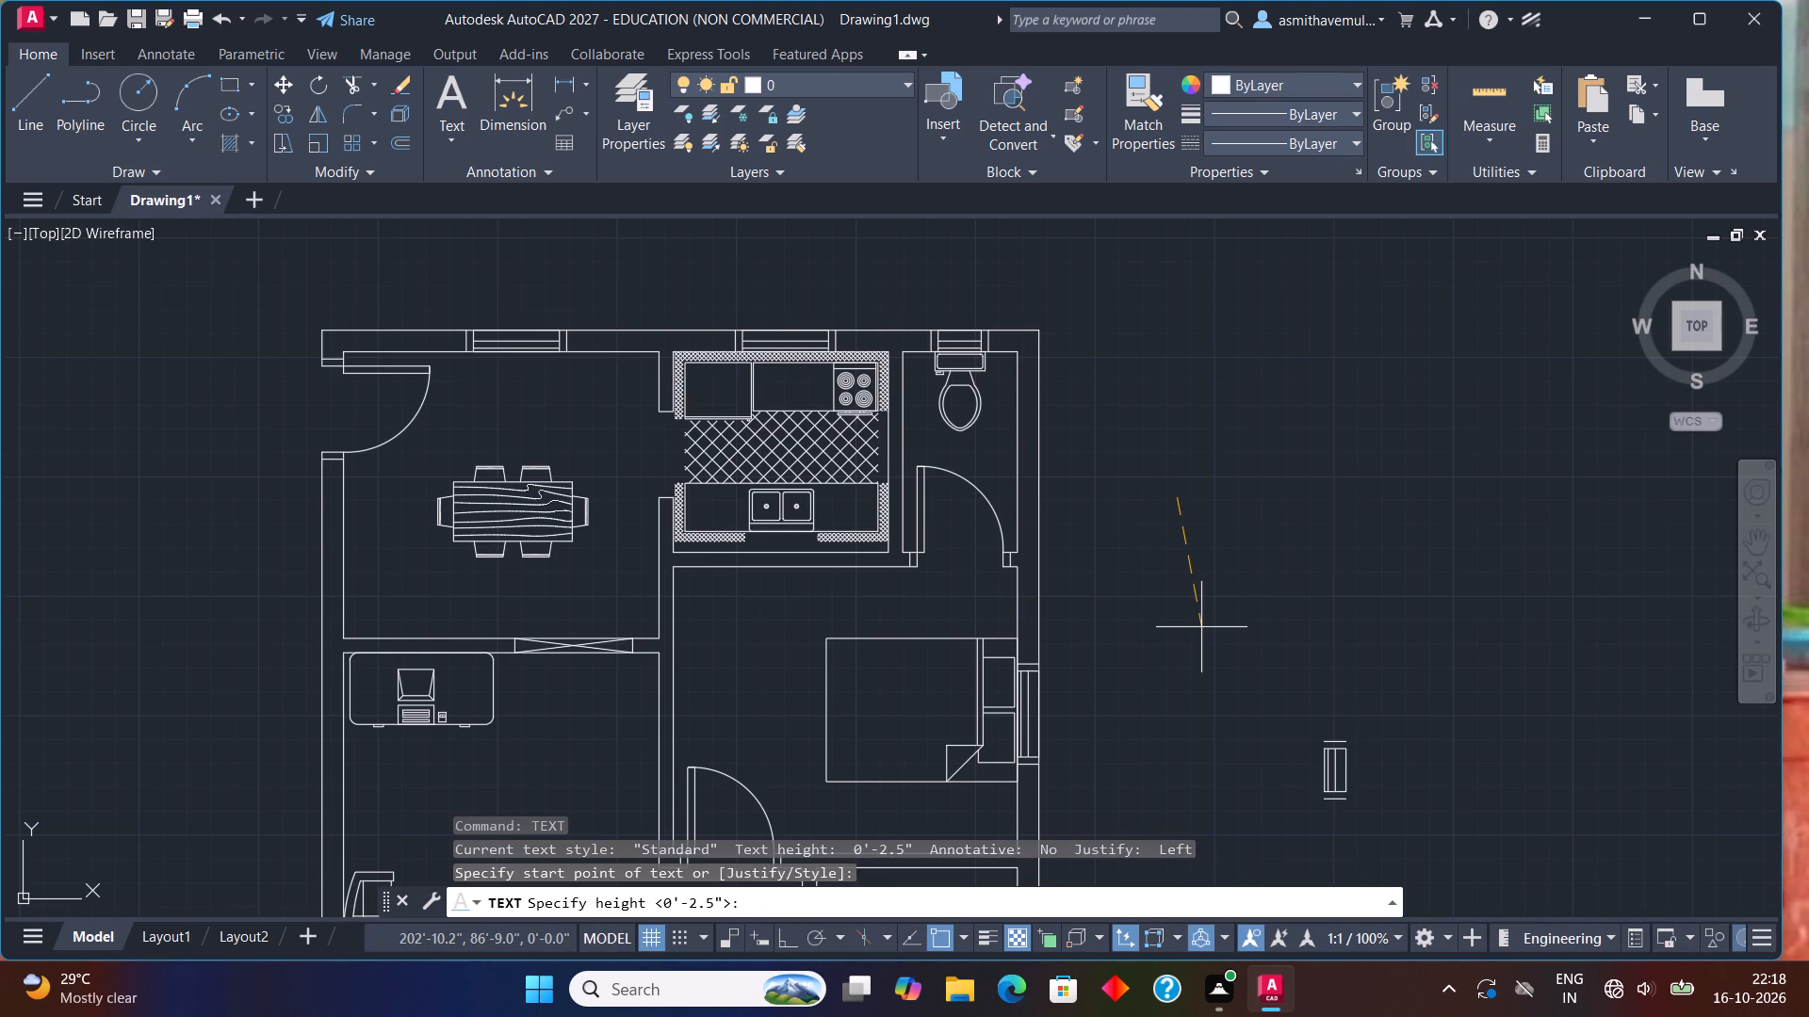
{"action": "key", "text": "6"}
{"action": "key", "text": "shift+quotedbl"}
{"action": "key", "text": "Return"}
{"action": "key", "text": "0"}
{"action": "key", "text": "Return"}
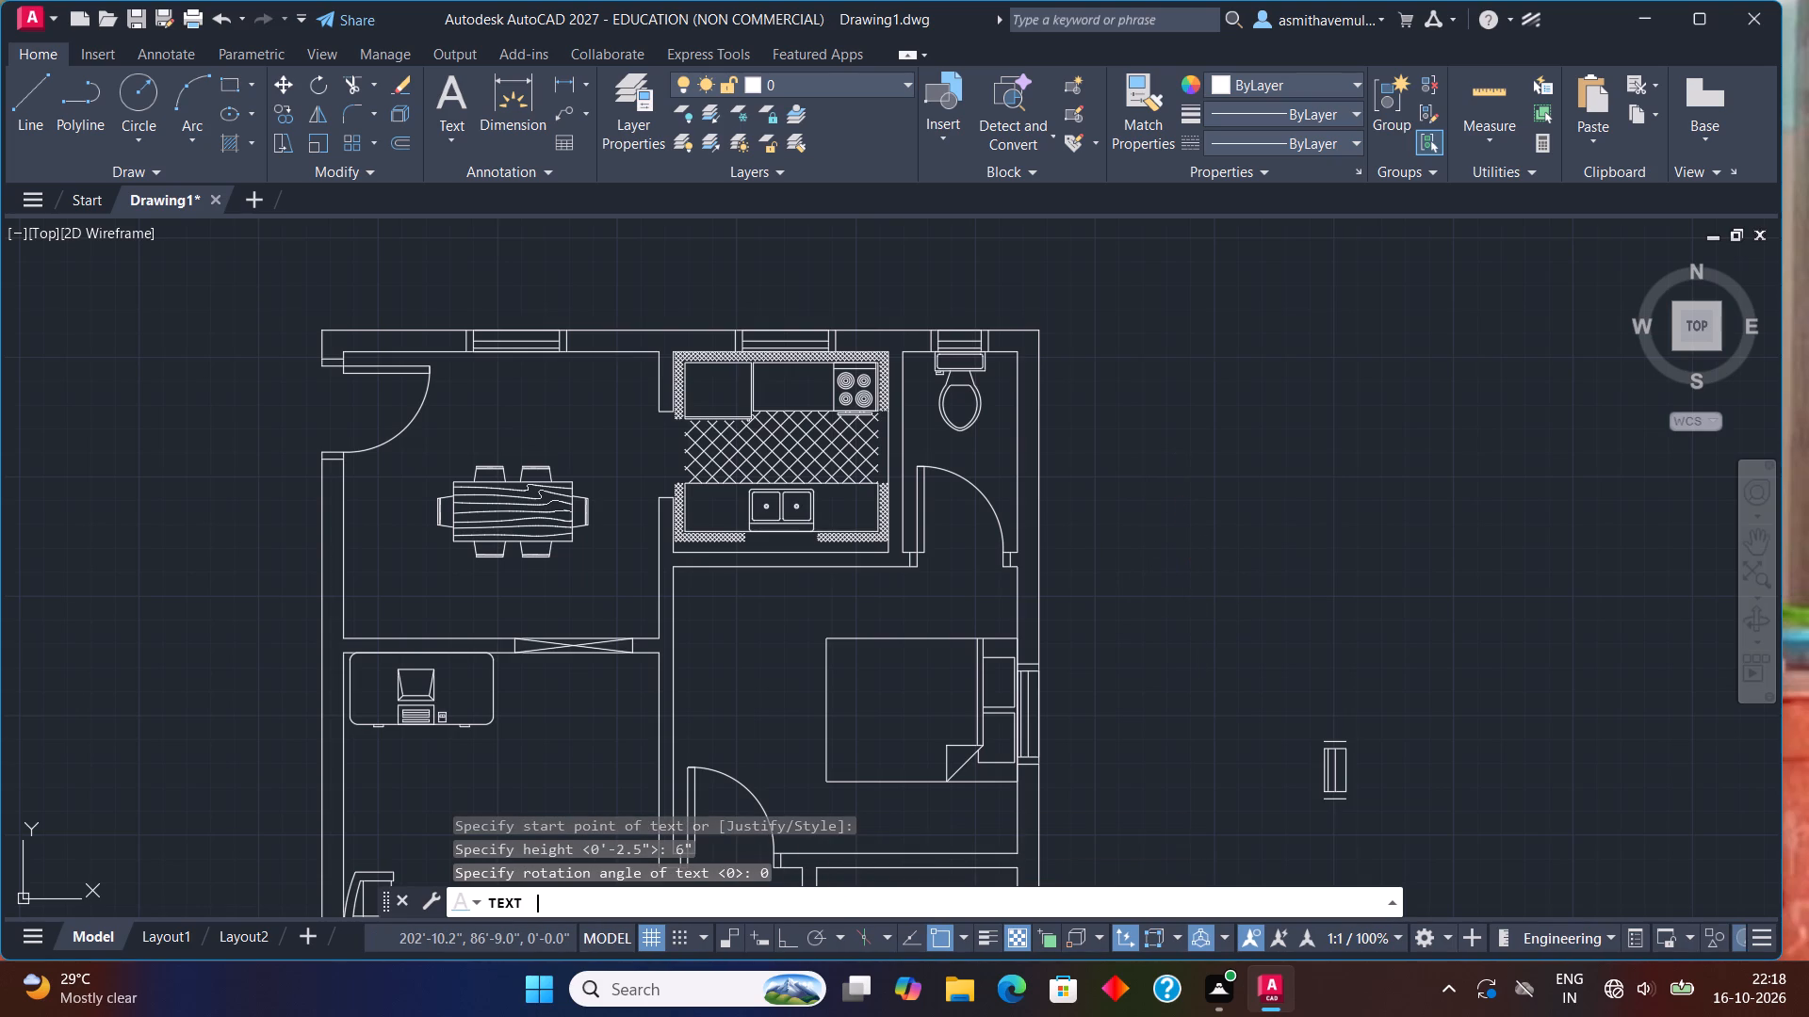
{"action": "middle_click_drag", "start_coordinate": [663, 536], "coordinate": [672, 541]}
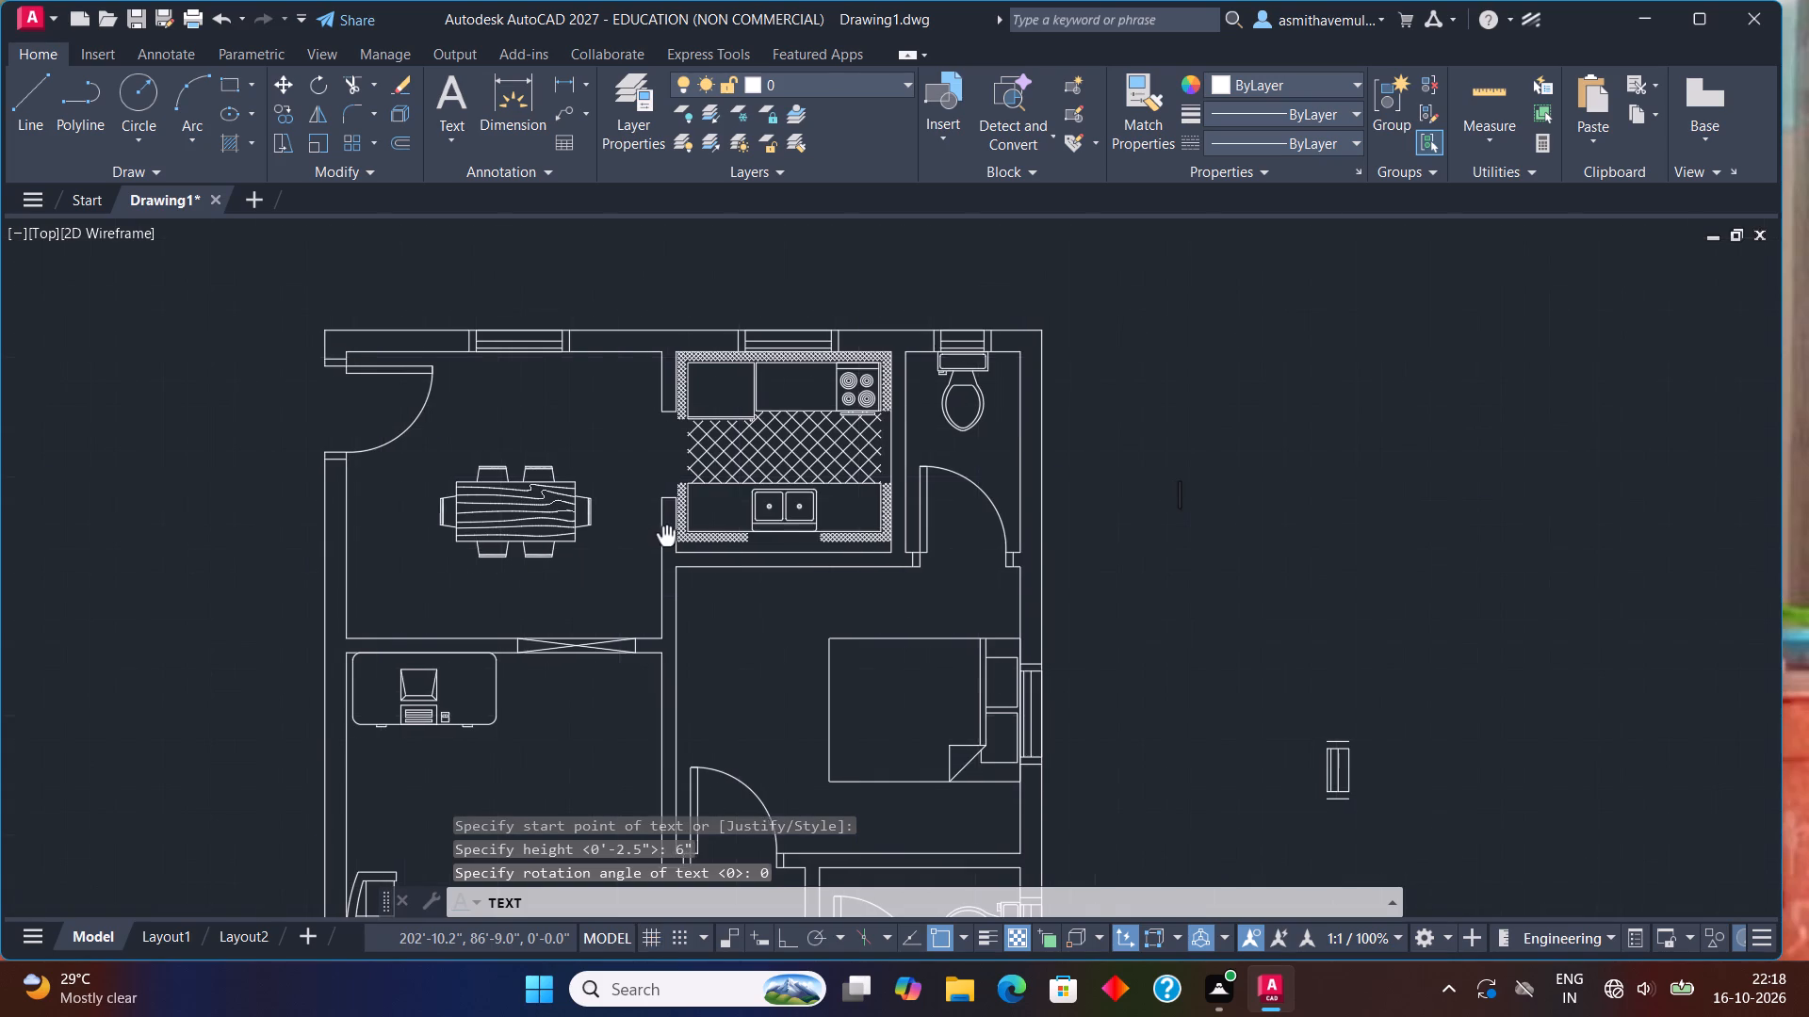
{"action": "middle_click_drag", "start_coordinate": [672, 541], "coordinate": [774, 606]}
{"action": "left_click", "coordinate": [588, 473]}
{"action": "scroll", "coordinate": [588, 472], "scroll_direction": "up", "scroll_amount": 1}
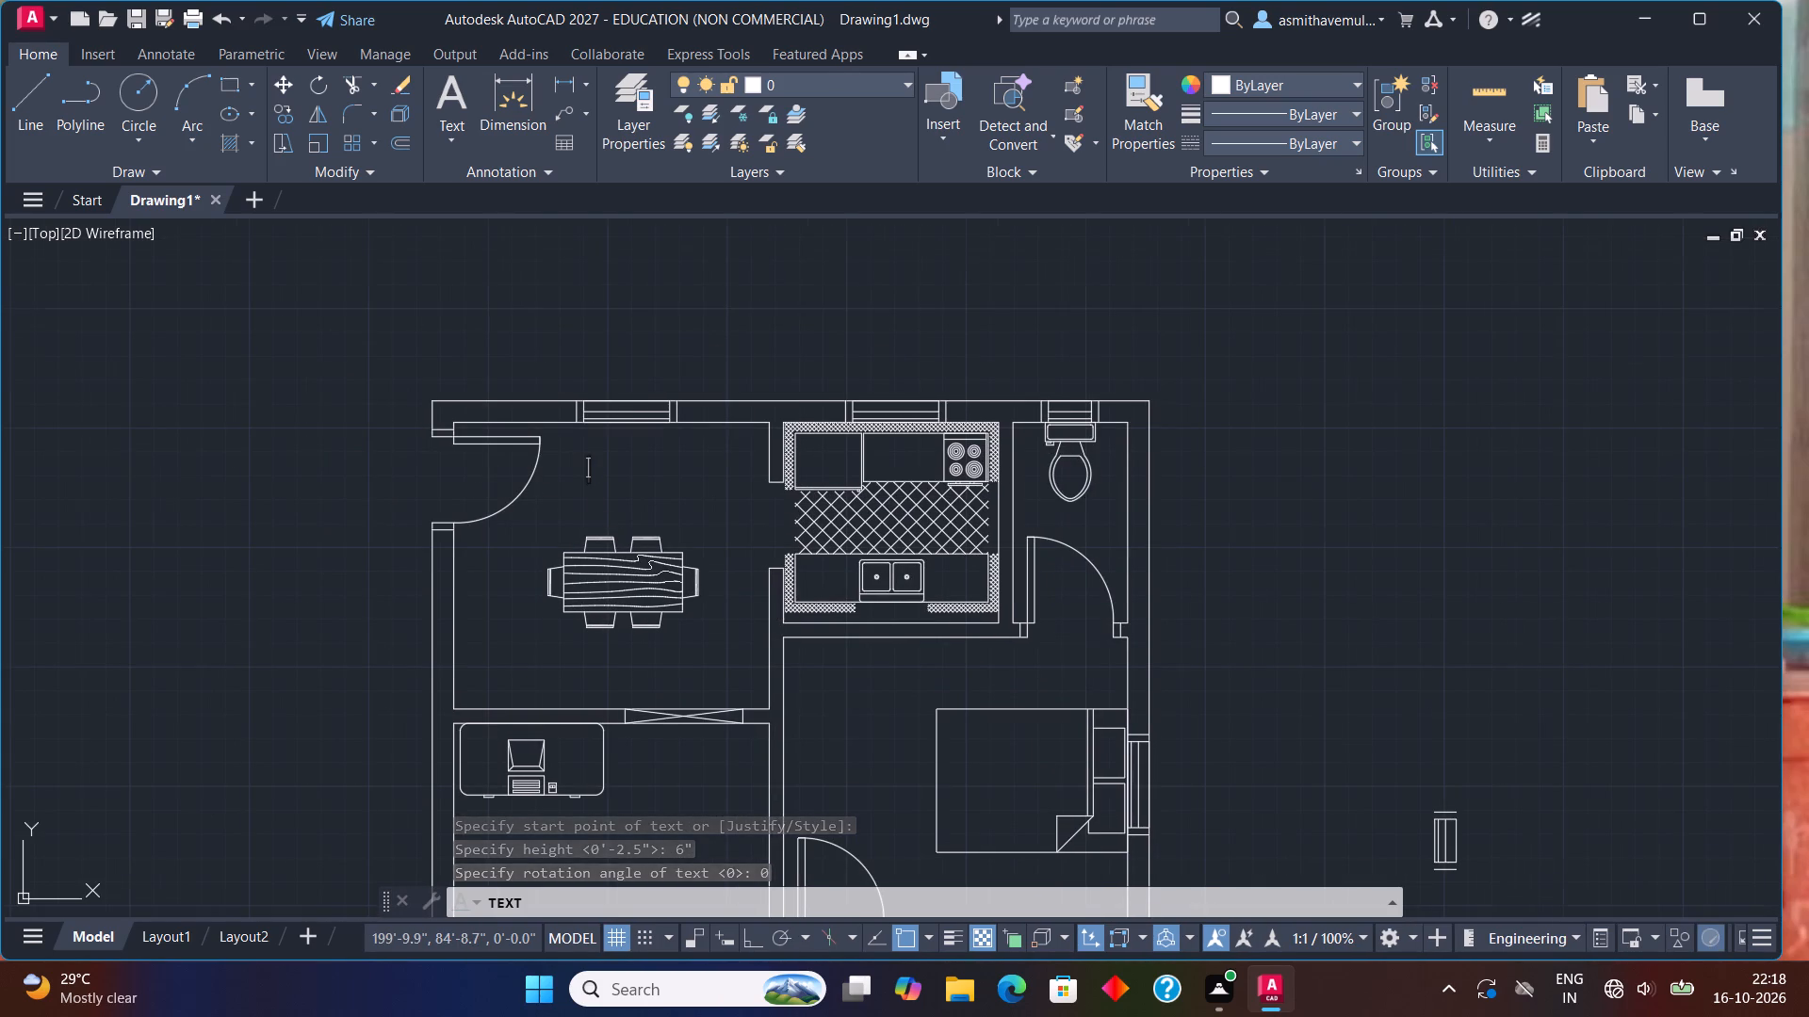
{"action": "left_click", "coordinate": [594, 459]}
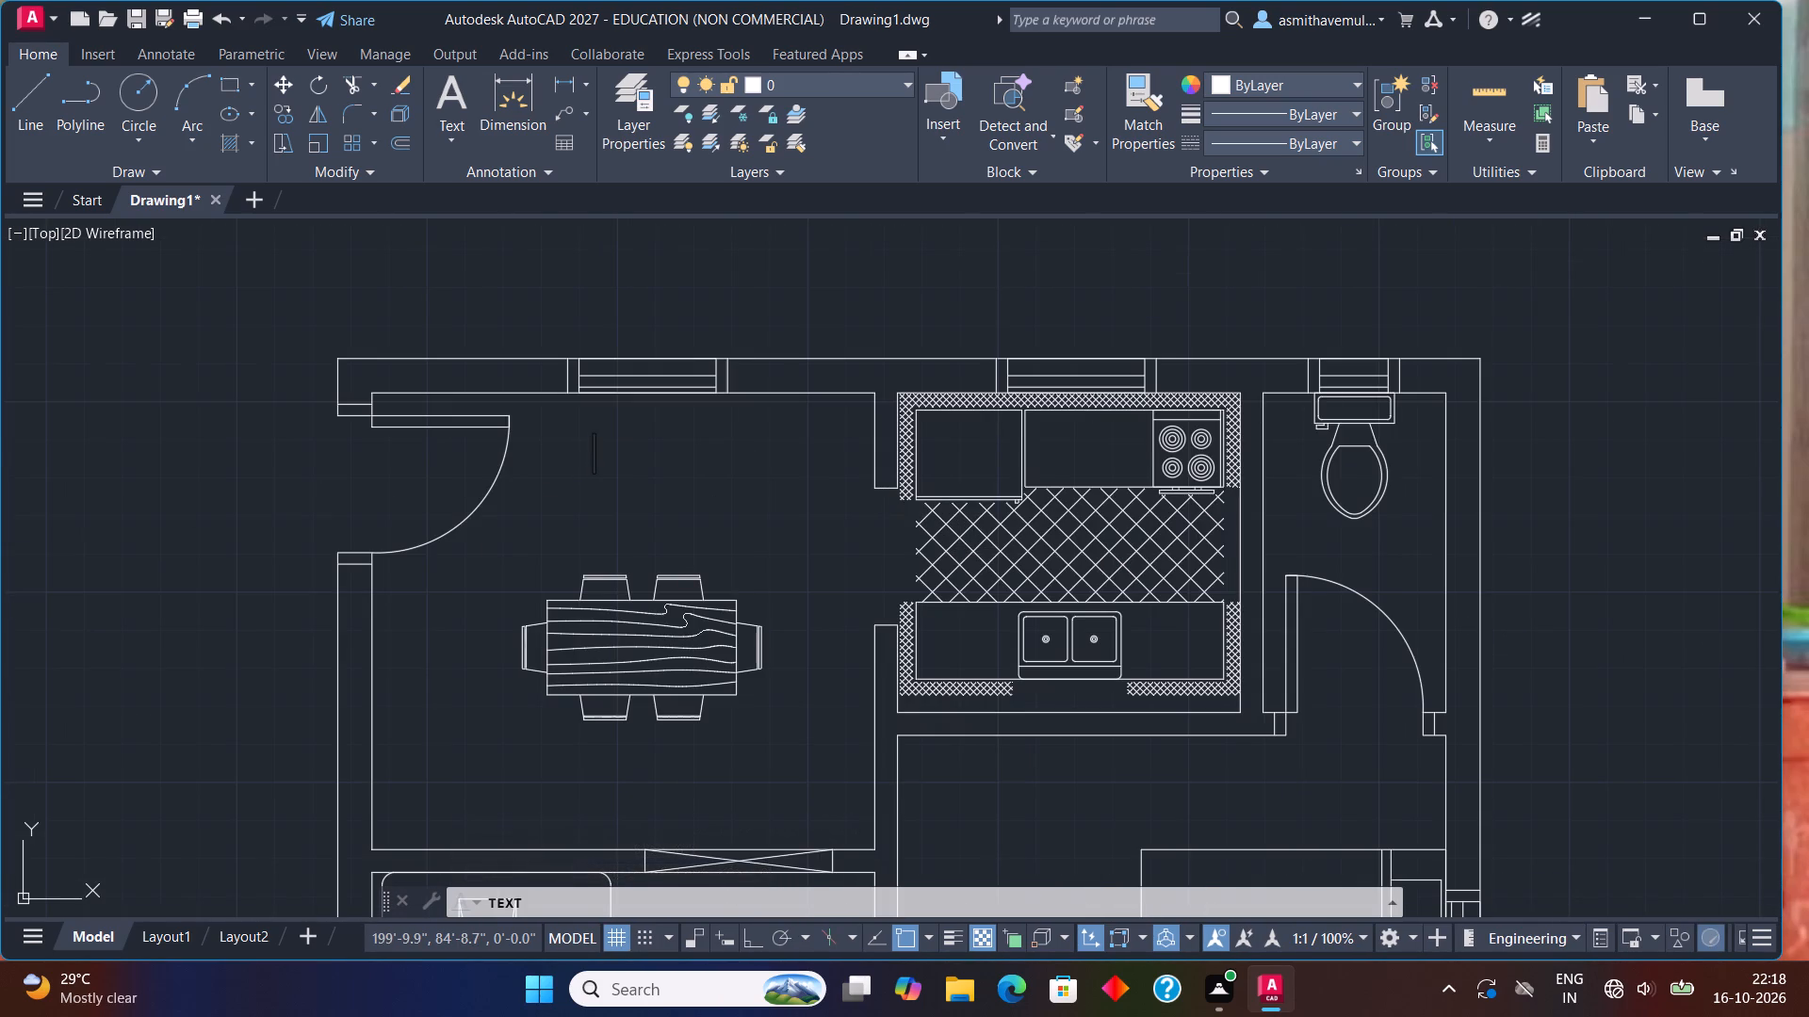
{"action": "type", "text": "DINING"}
{"action": "key", "text": "Return"}
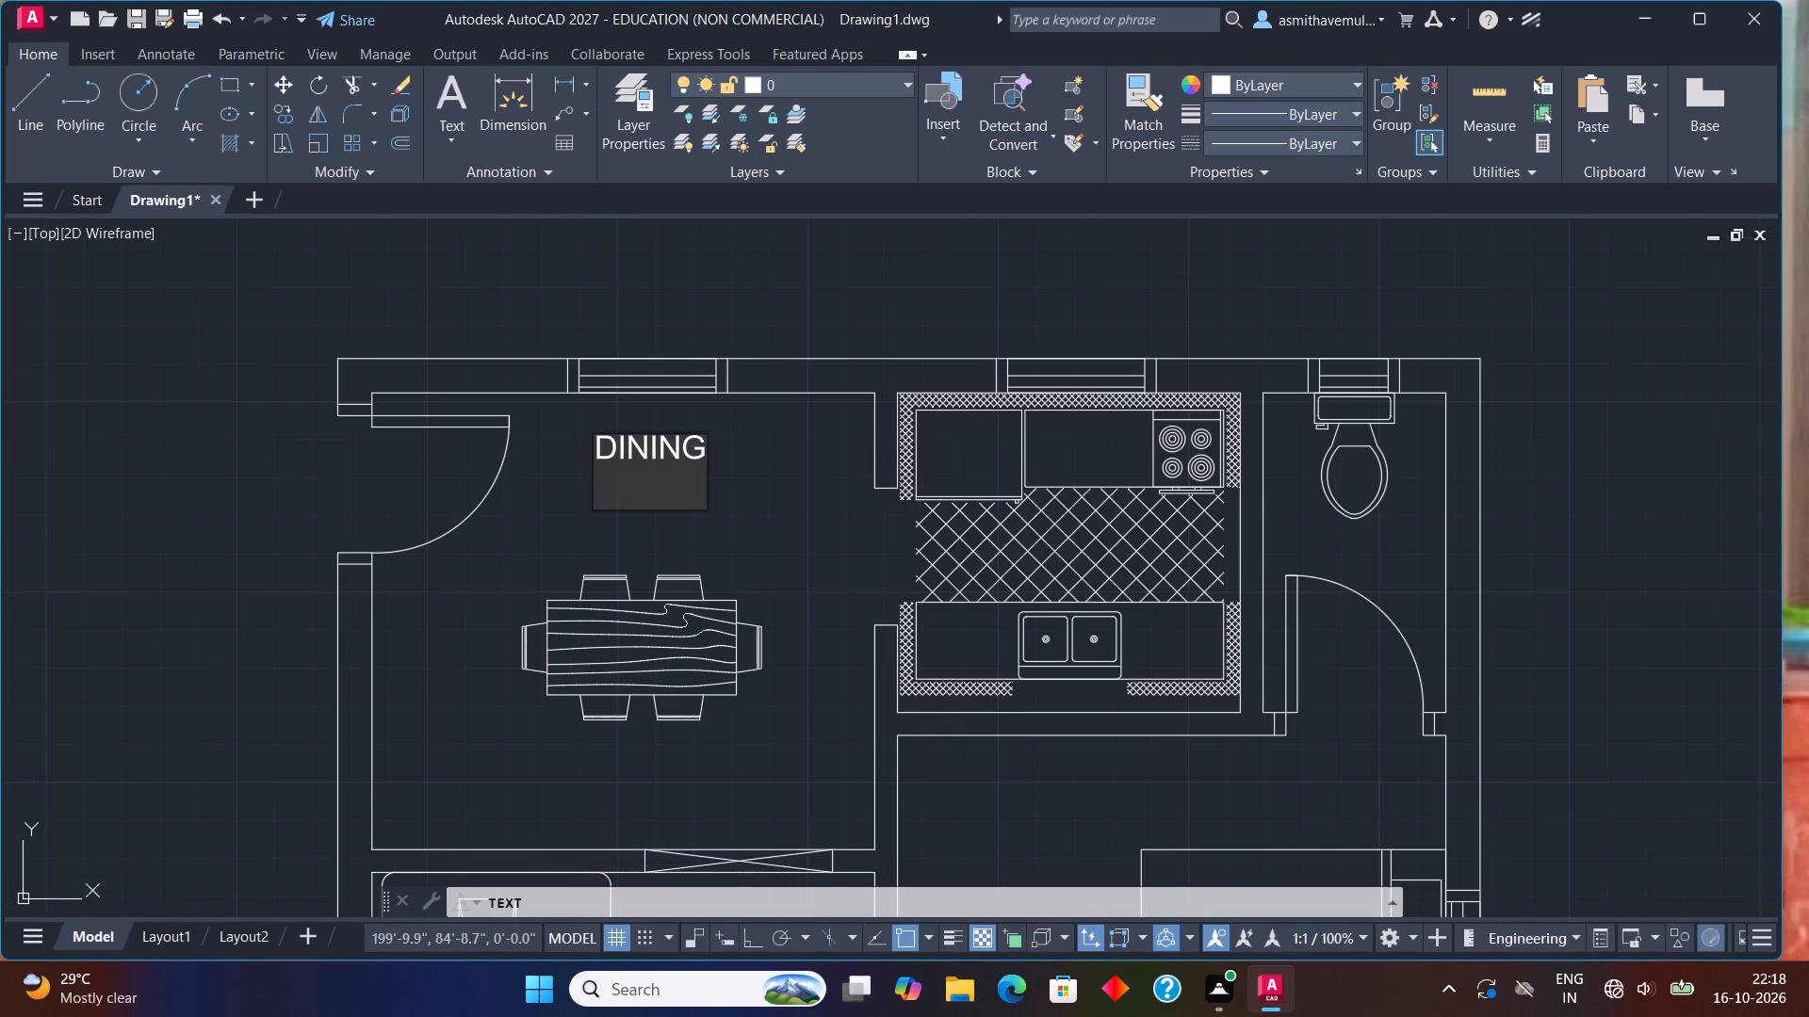
Add the dimensions 11'X10' as a second text line under the DINING label.
{"action": "type", "text": "11"}
{"action": "type", "text": "'X"}
{"action": "key", "text": "1"}
{"action": "type", "text": "0'"}
Label the northeast bathroom with two text lines, TOILET and 4'X7', just south of the toilet fixture.
{"action": "scroll", "coordinate": [1367, 552], "scroll_direction": "up", "scroll_amount": 1}
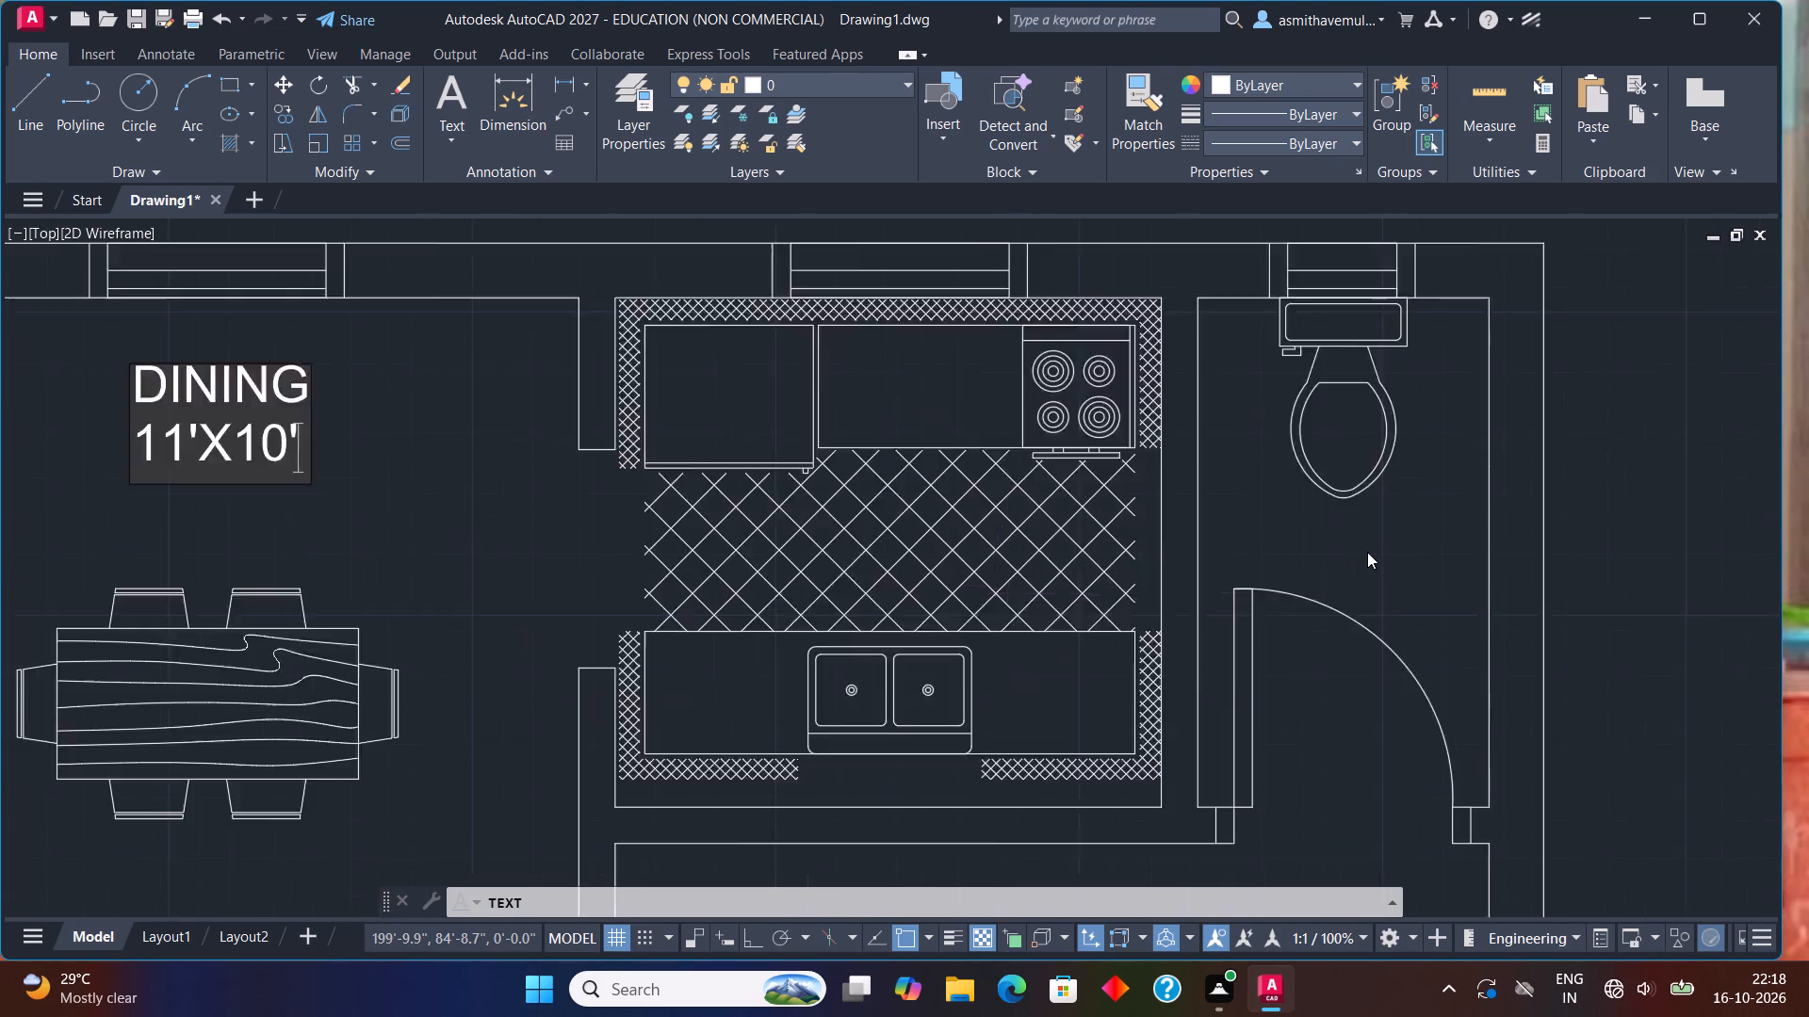
{"action": "scroll", "coordinate": [1367, 552], "scroll_direction": "up", "scroll_amount": 1}
{"action": "left_click", "coordinate": [1301, 541]}
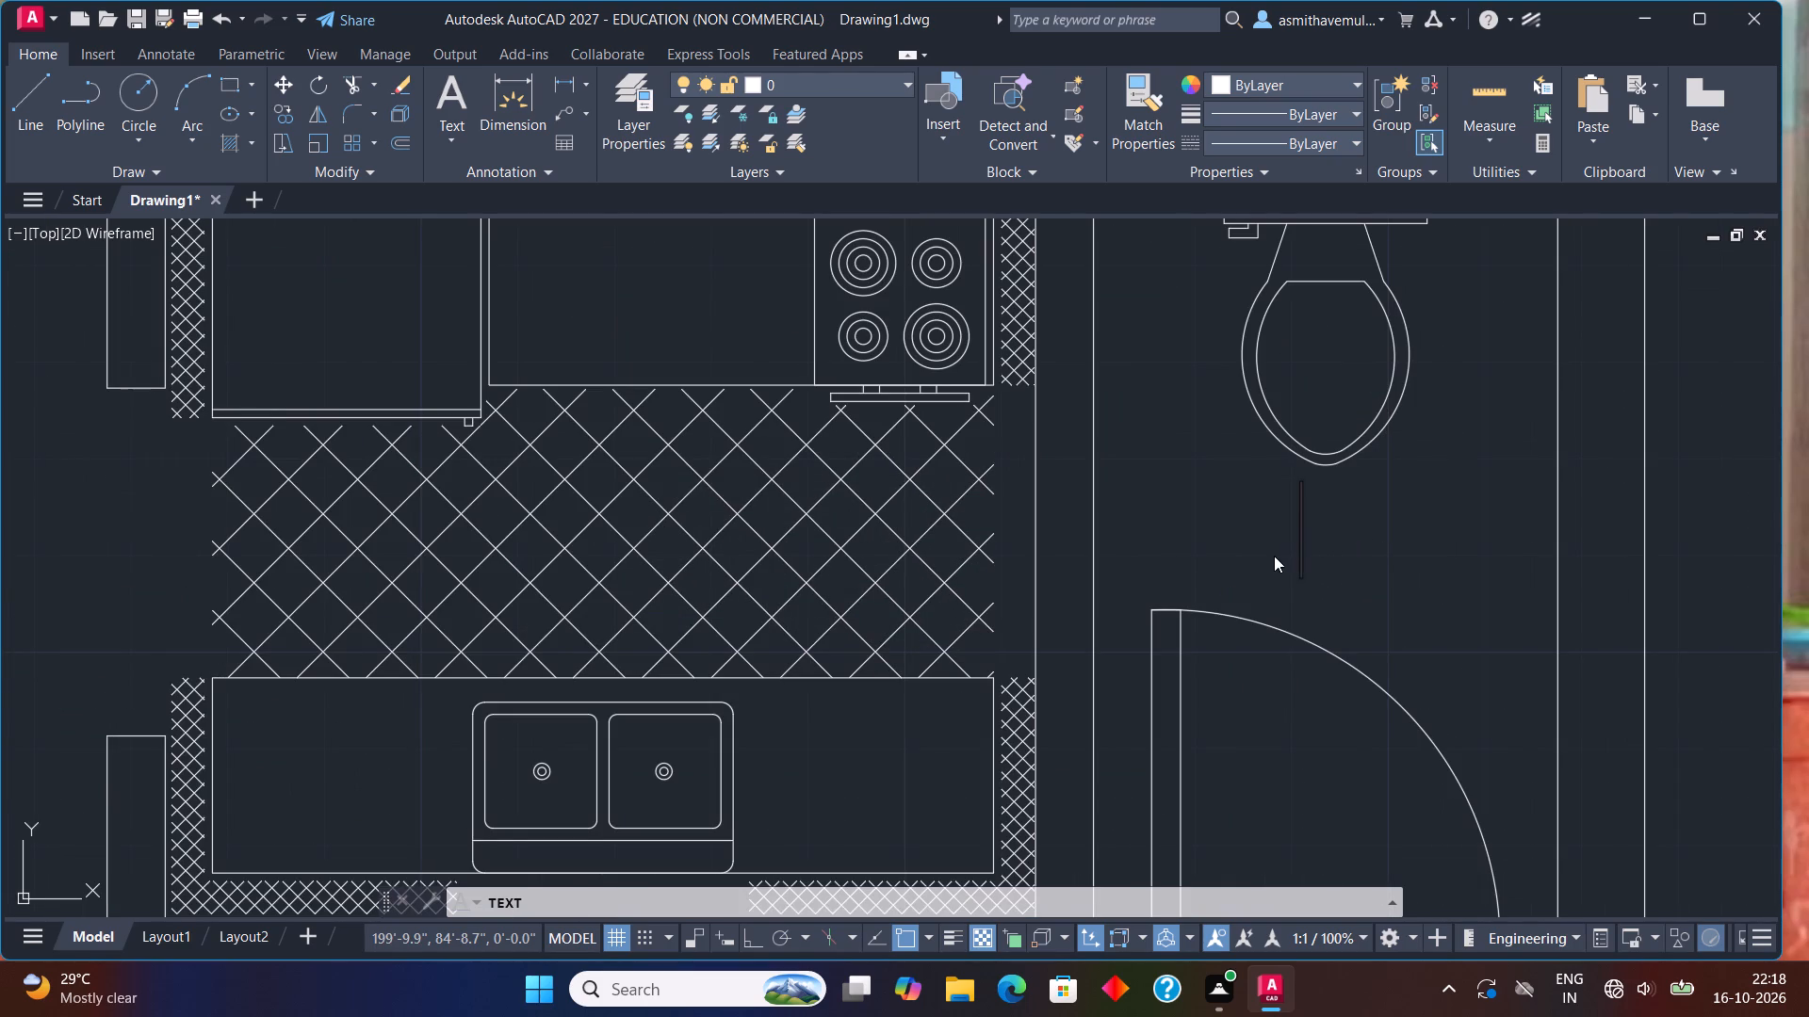
{"action": "left_click", "coordinate": [1274, 556]}
{"action": "type", "text": "TOILET"}
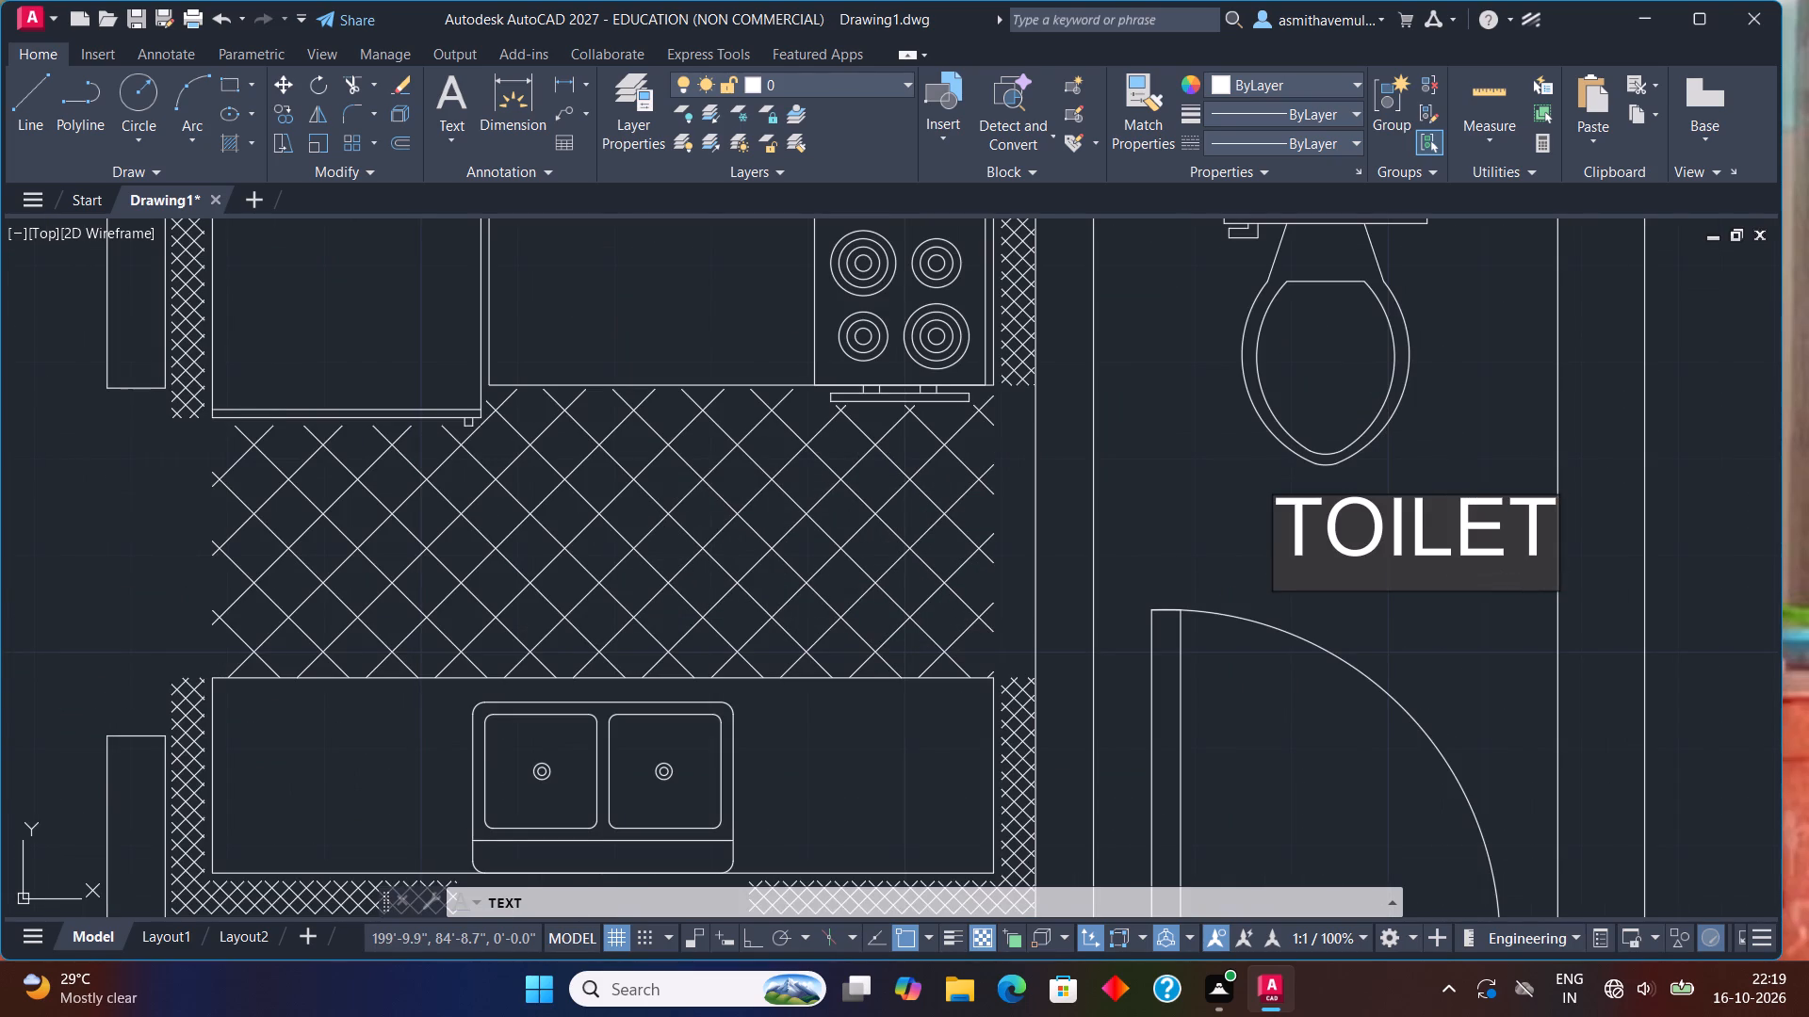
{"action": "key", "text": "Return"}
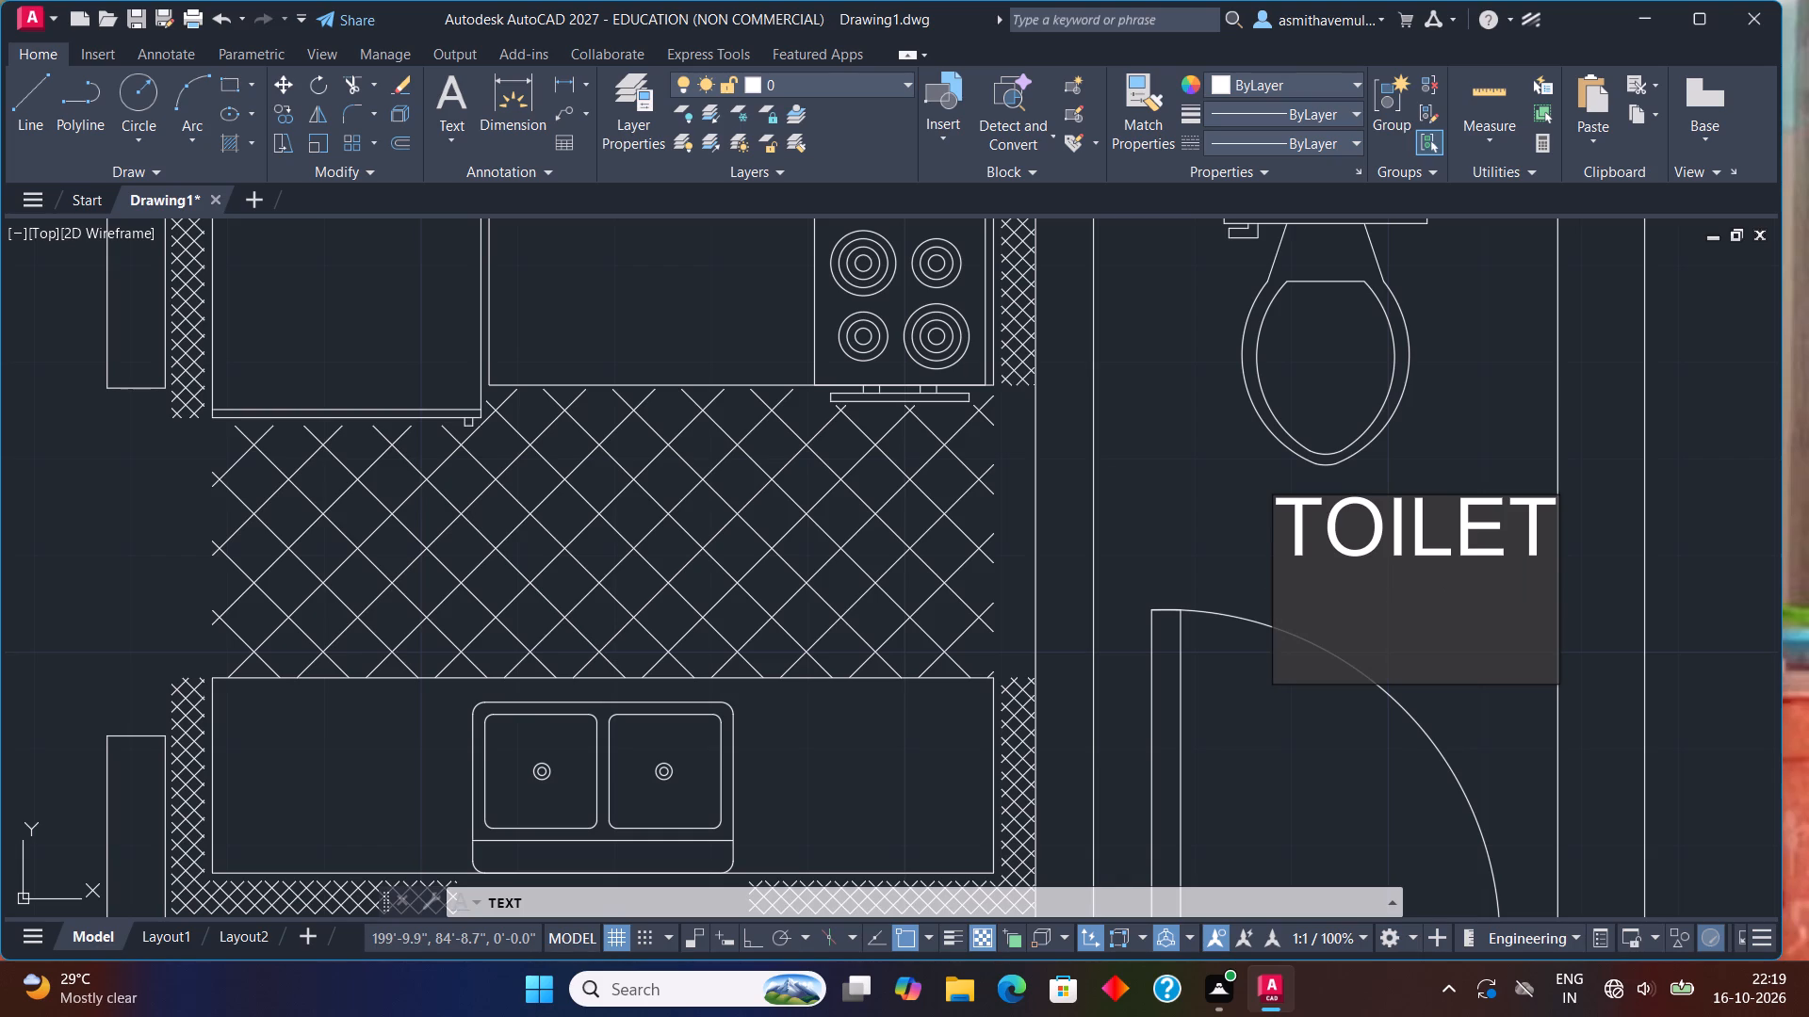
{"action": "type", "text": "4'"}
{"action": "key", "text": "x"}
{"action": "key", "text": "7"}
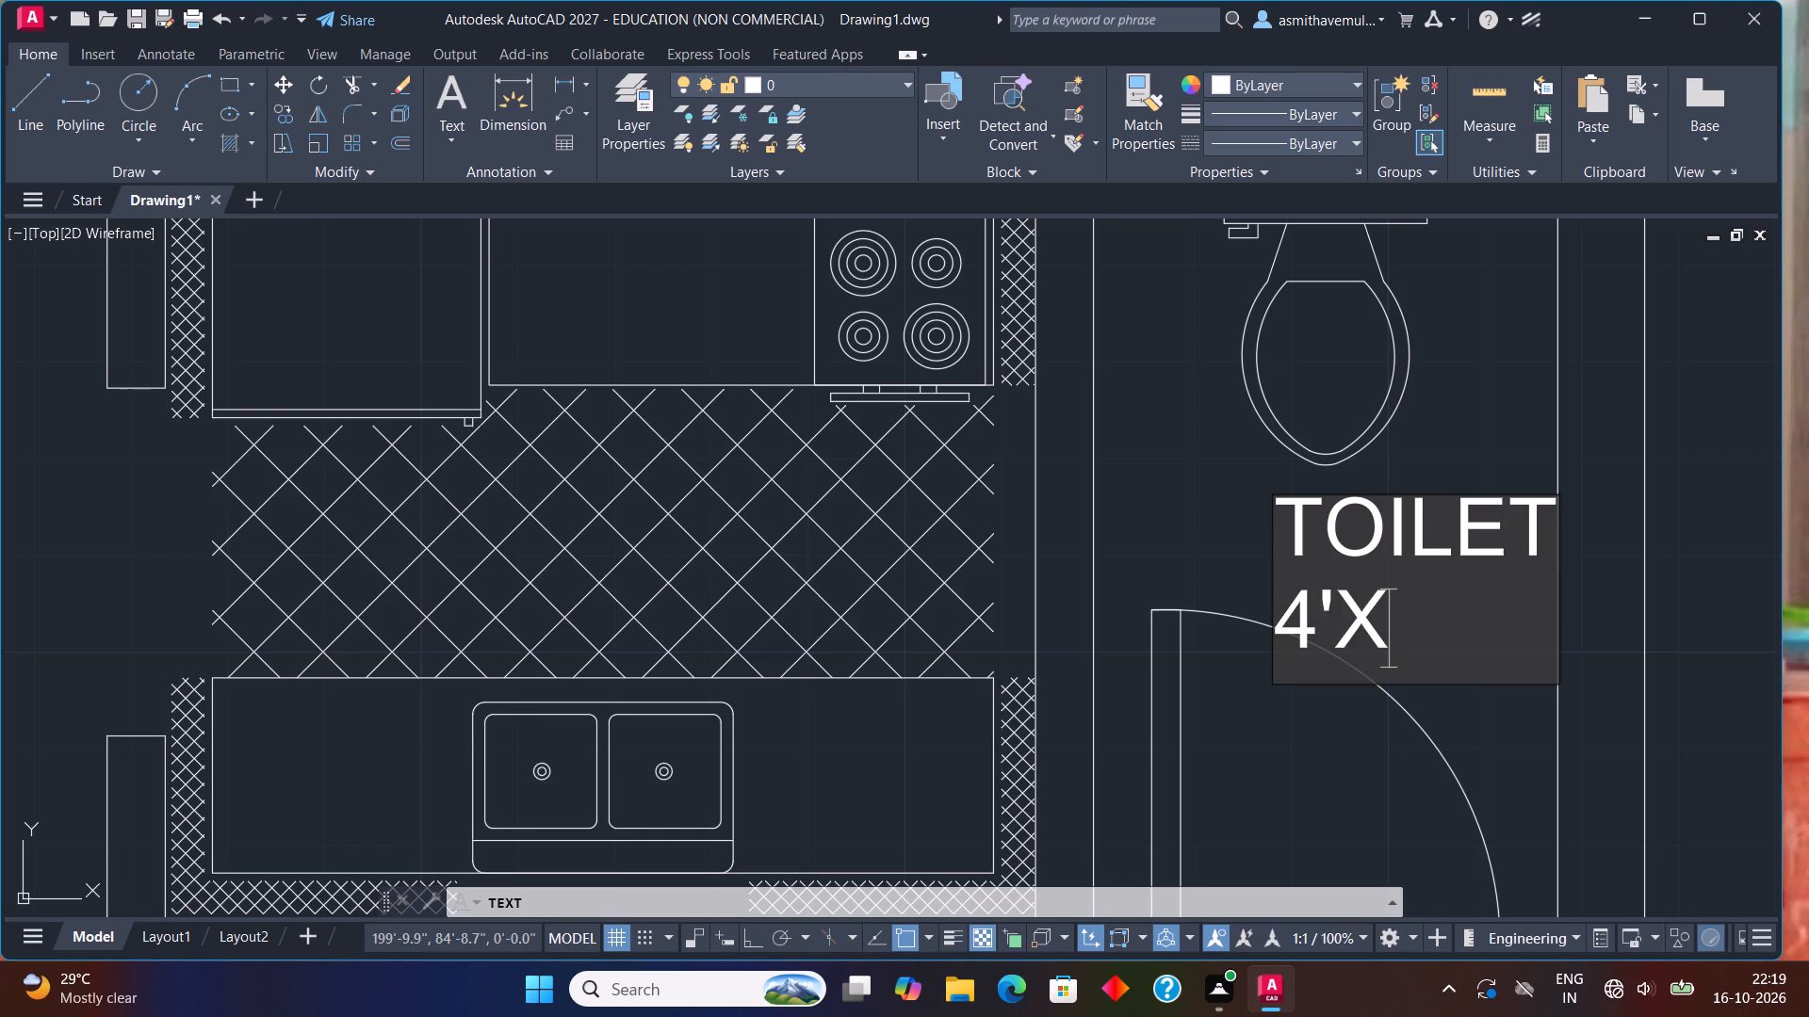
{"action": "key", "text": "apostrophe"}
Label the bedroom south of the kitchen with two text lines, C.BEDROOM and 12'X10', northwest of its bed.
{"action": "scroll", "coordinate": [1227, 657], "scroll_direction": "down", "scroll_amount": 1}
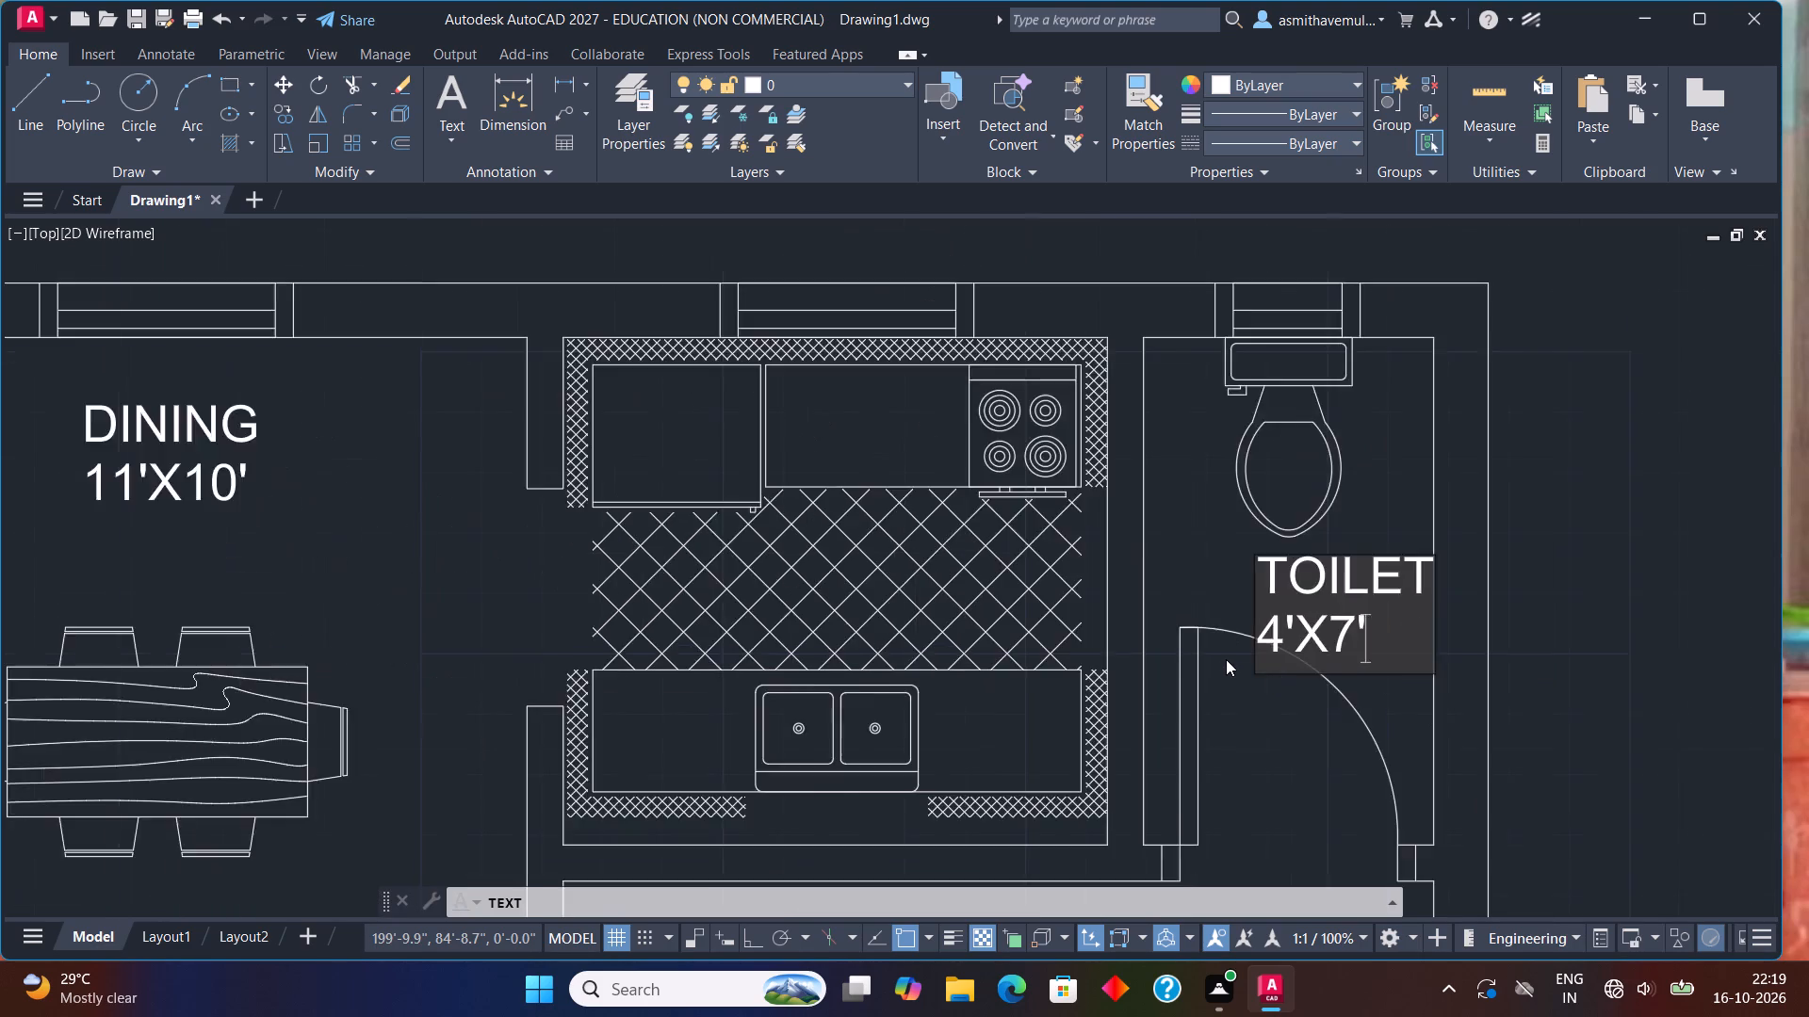
{"action": "scroll", "coordinate": [1226, 659], "scroll_direction": "down", "scroll_amount": 1}
{"action": "middle_click_drag", "start_coordinate": [1241, 705], "coordinate": [1161, 373]}
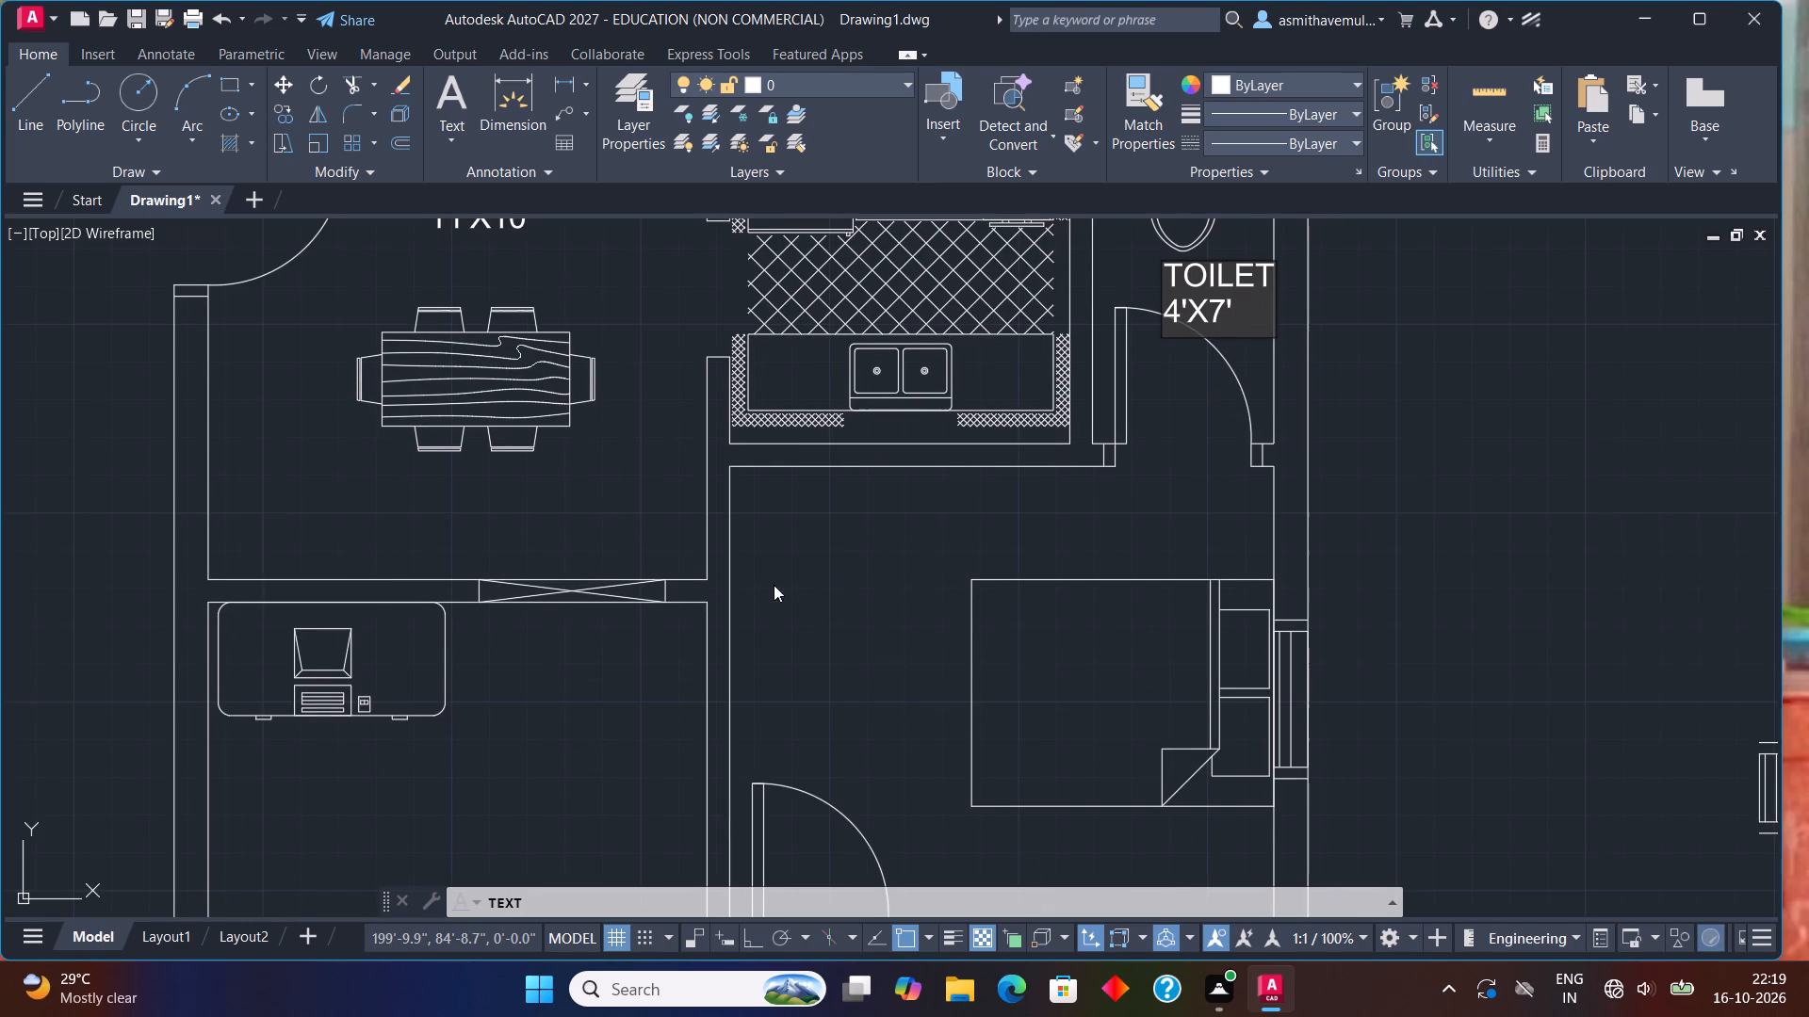
{"action": "left_click", "coordinate": [781, 557]}
{"action": "scroll", "coordinate": [779, 578], "scroll_direction": "up", "scroll_amount": 2}
{"action": "left_click", "coordinate": [700, 564]}
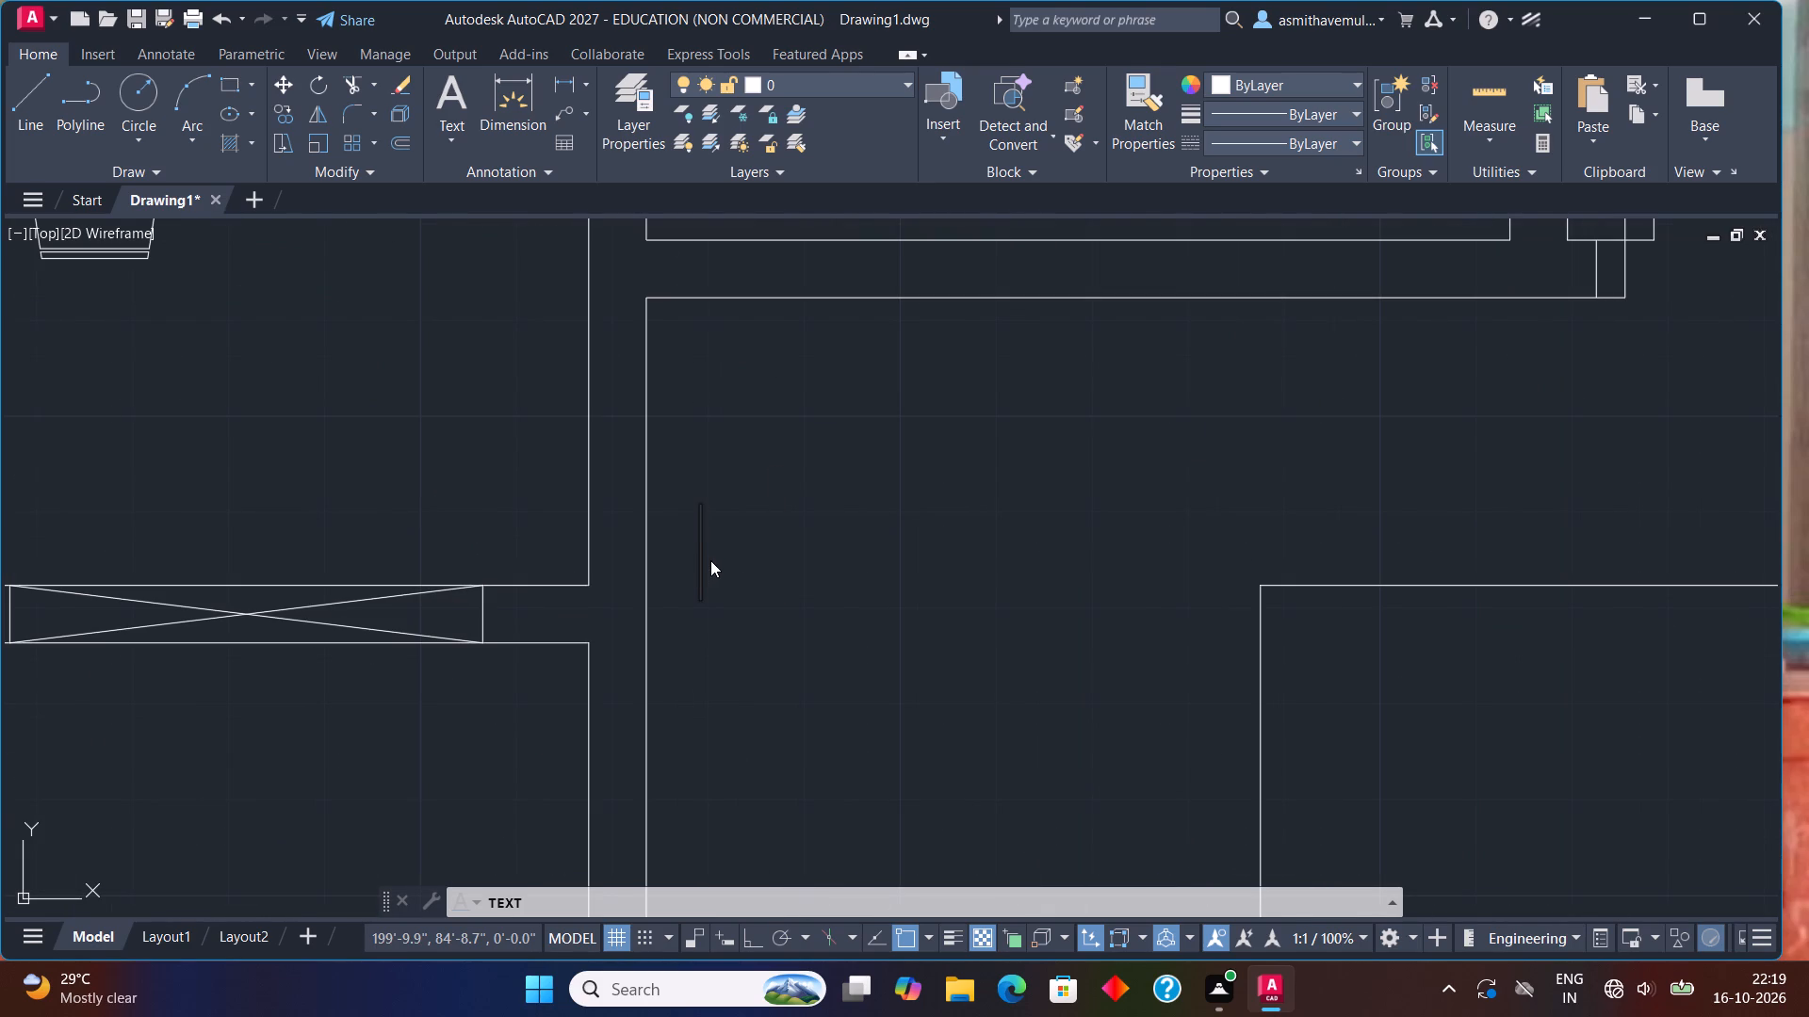
{"action": "key", "text": "c"}
{"action": "type", "text": ".BEDRI"}
{"action": "key", "text": "BackSpace"}
{"action": "type", "text": "OOM"}
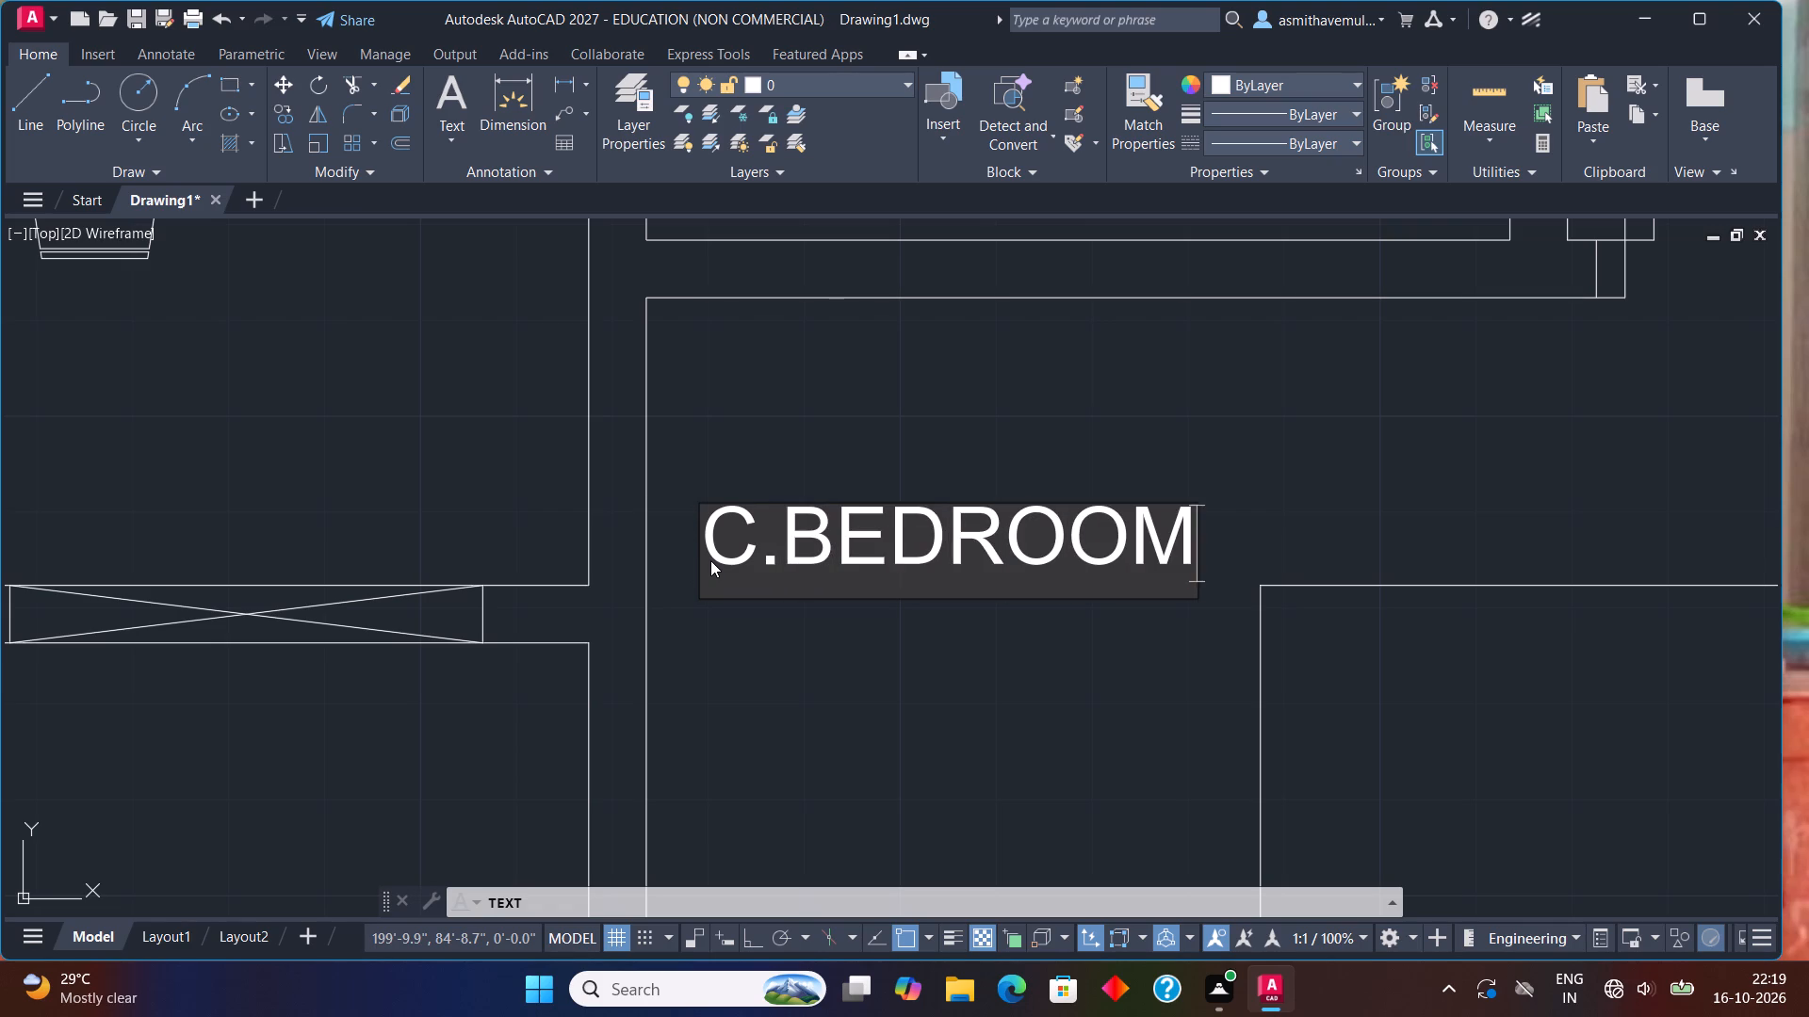
{"action": "key", "text": "Return"}
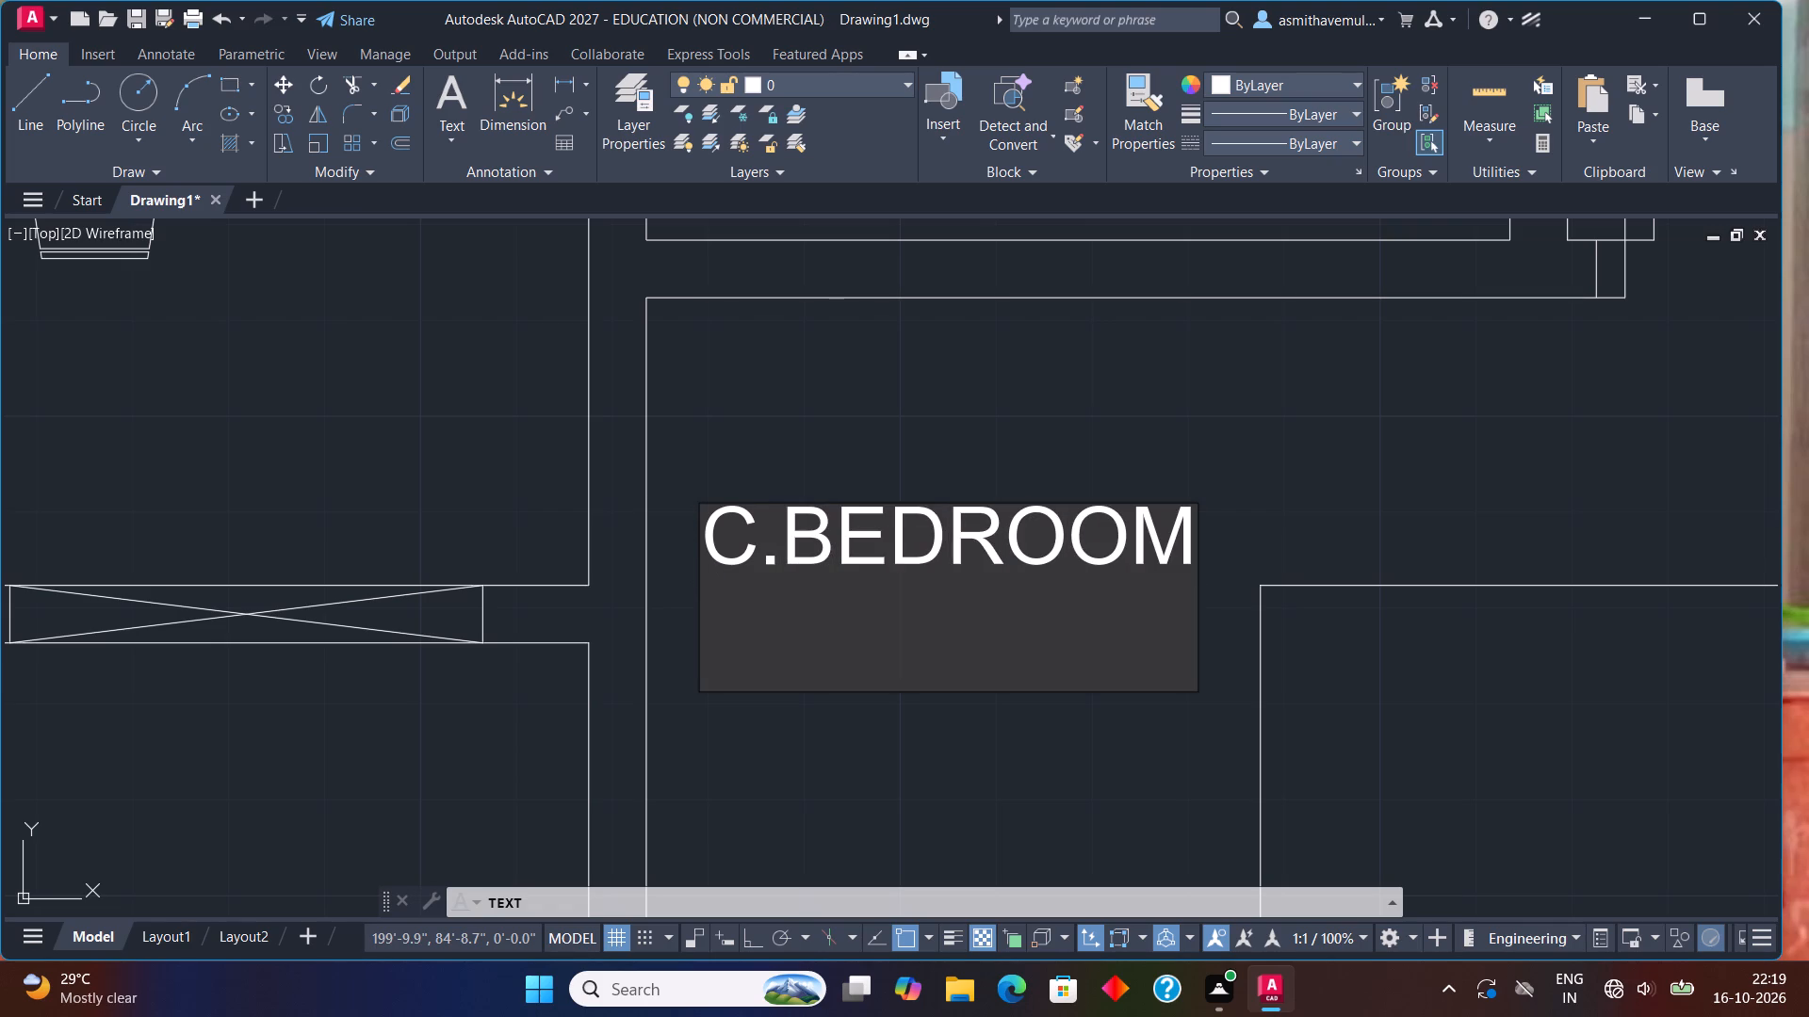
{"action": "type", "text": "12'X10'"}
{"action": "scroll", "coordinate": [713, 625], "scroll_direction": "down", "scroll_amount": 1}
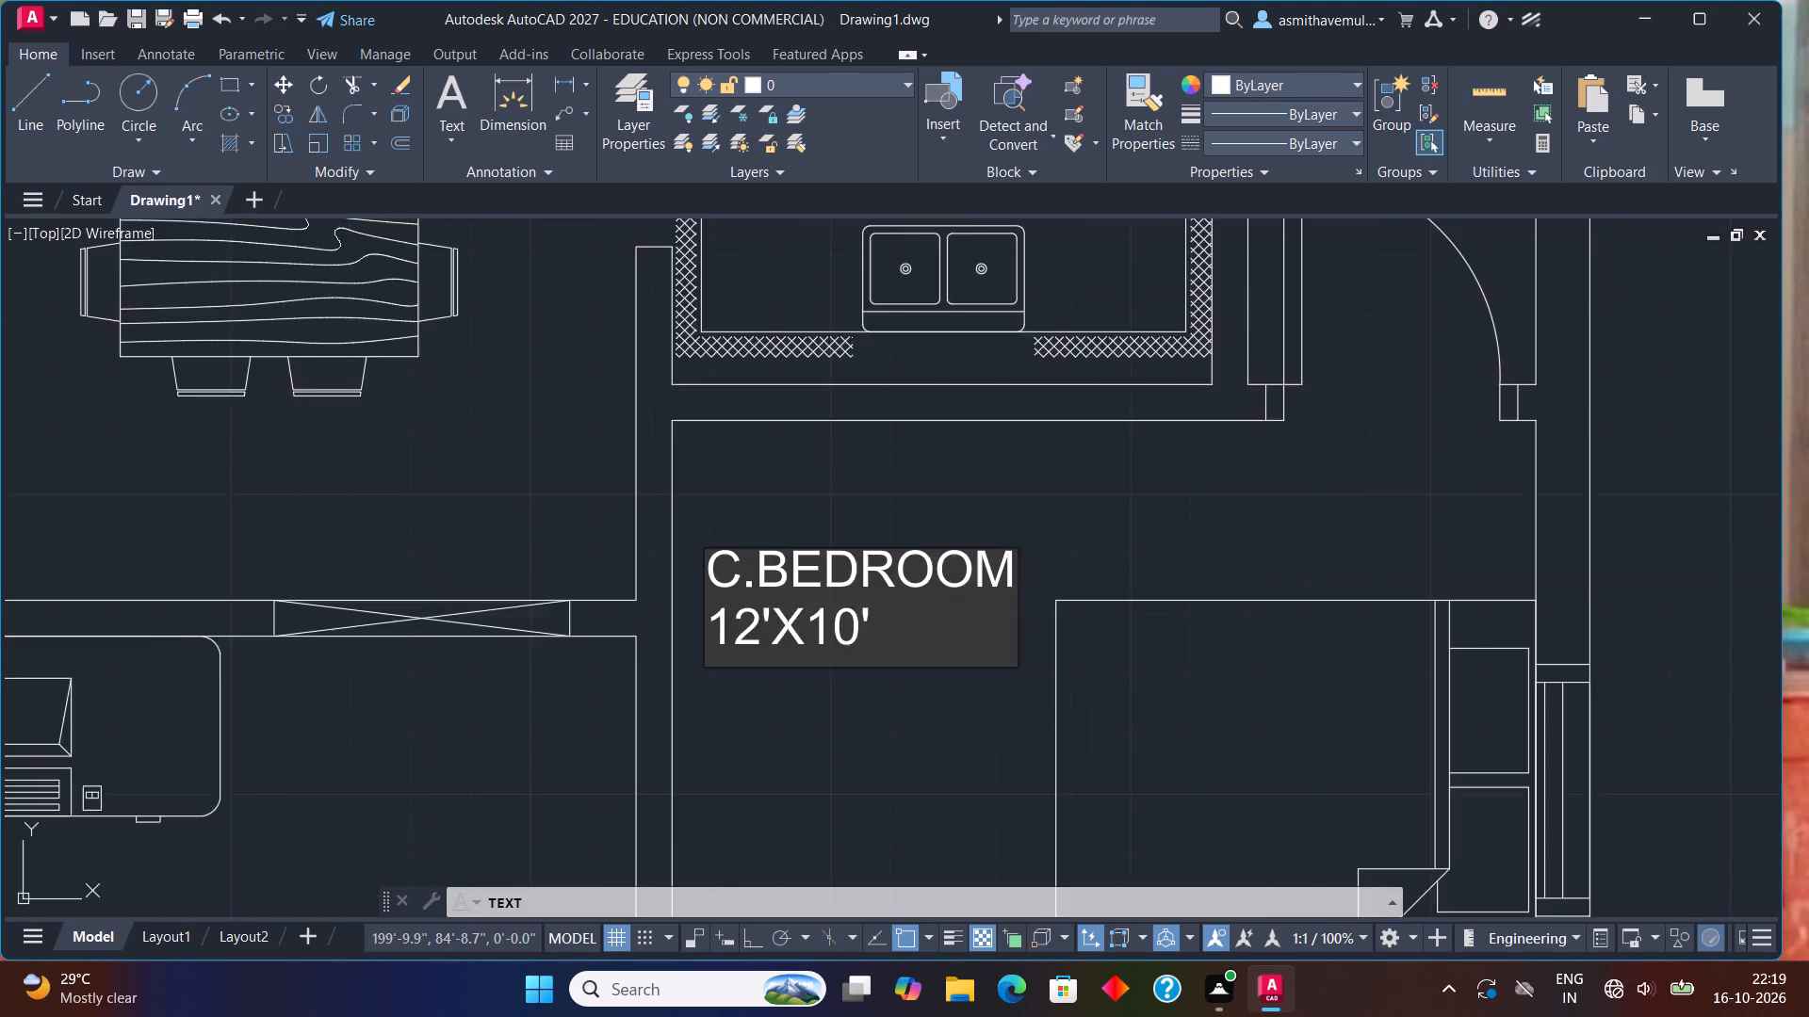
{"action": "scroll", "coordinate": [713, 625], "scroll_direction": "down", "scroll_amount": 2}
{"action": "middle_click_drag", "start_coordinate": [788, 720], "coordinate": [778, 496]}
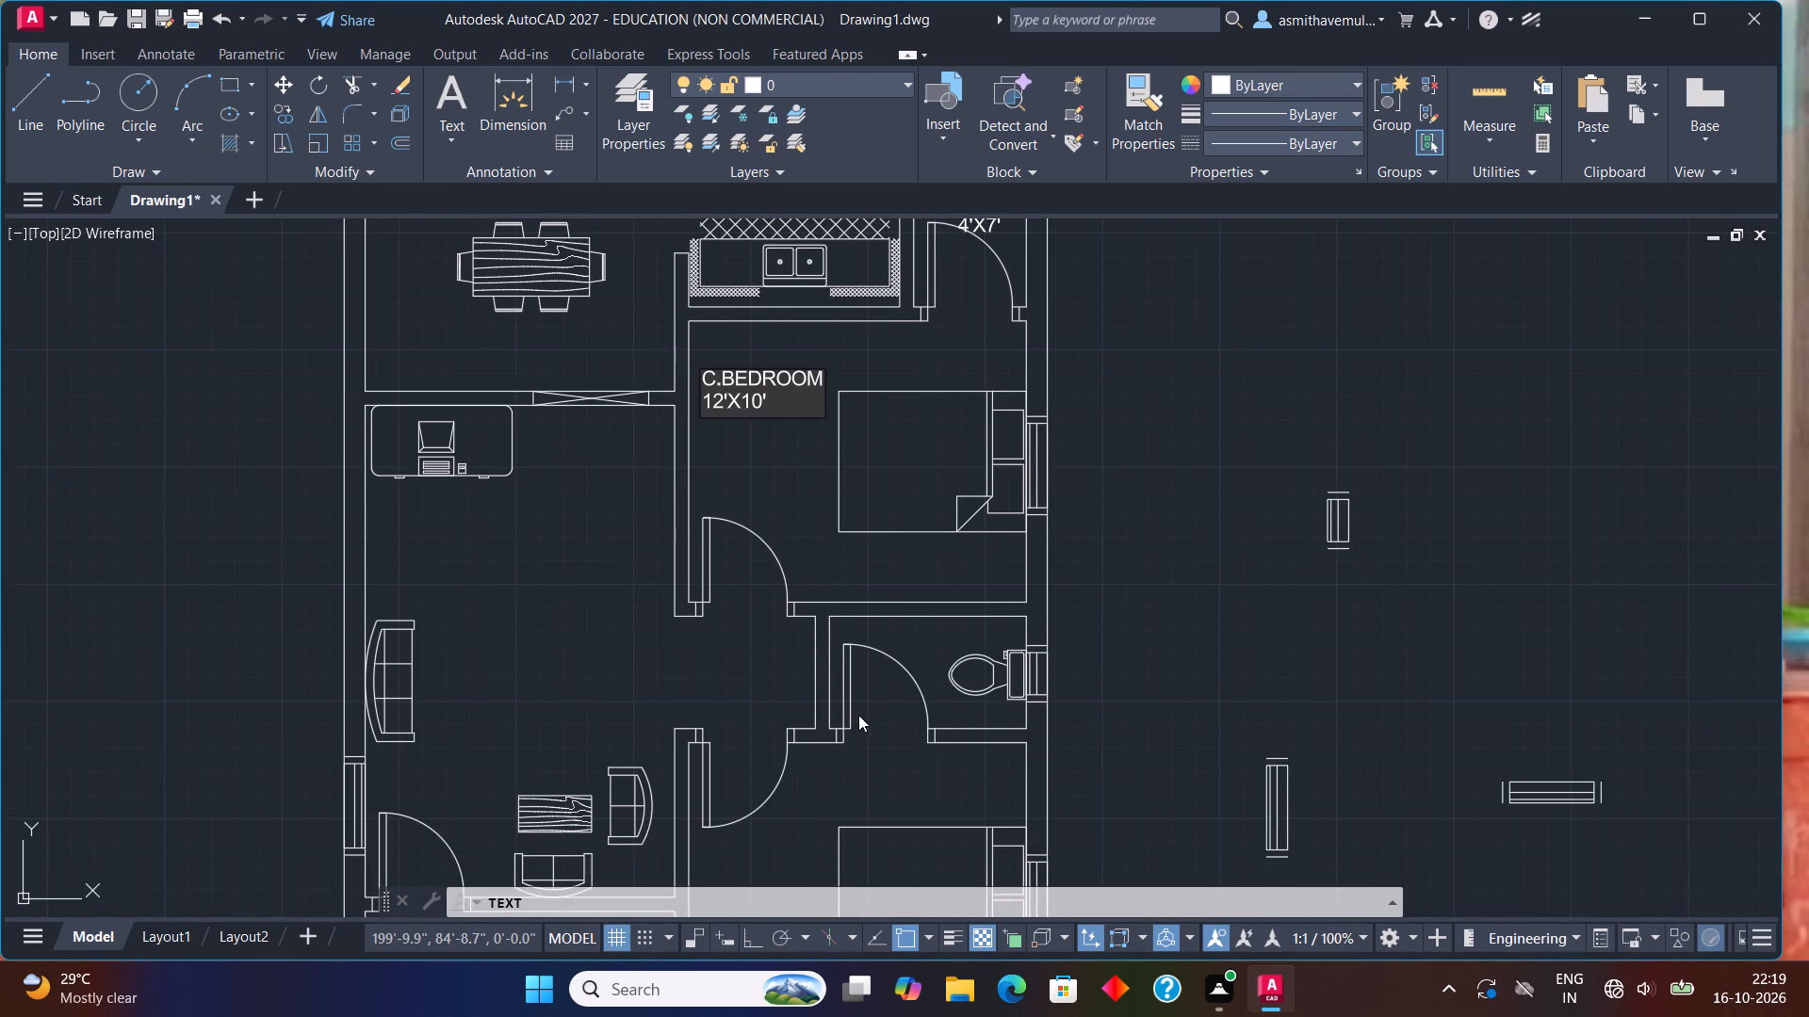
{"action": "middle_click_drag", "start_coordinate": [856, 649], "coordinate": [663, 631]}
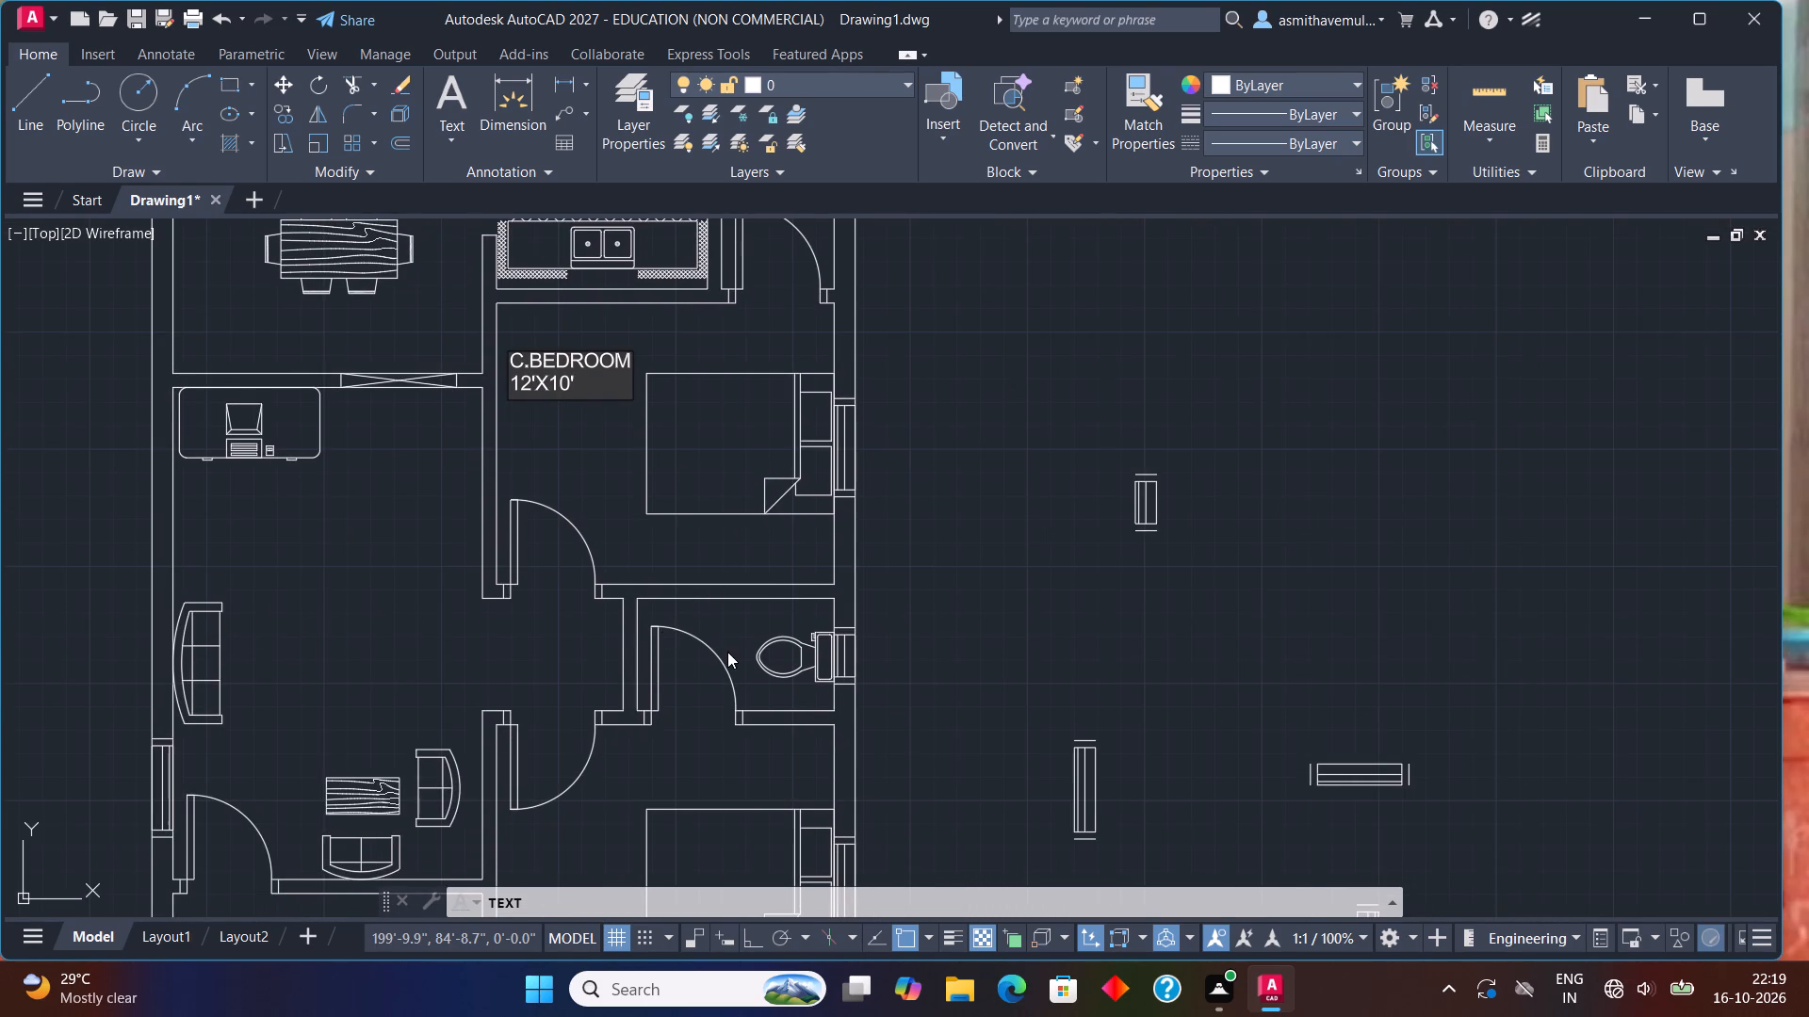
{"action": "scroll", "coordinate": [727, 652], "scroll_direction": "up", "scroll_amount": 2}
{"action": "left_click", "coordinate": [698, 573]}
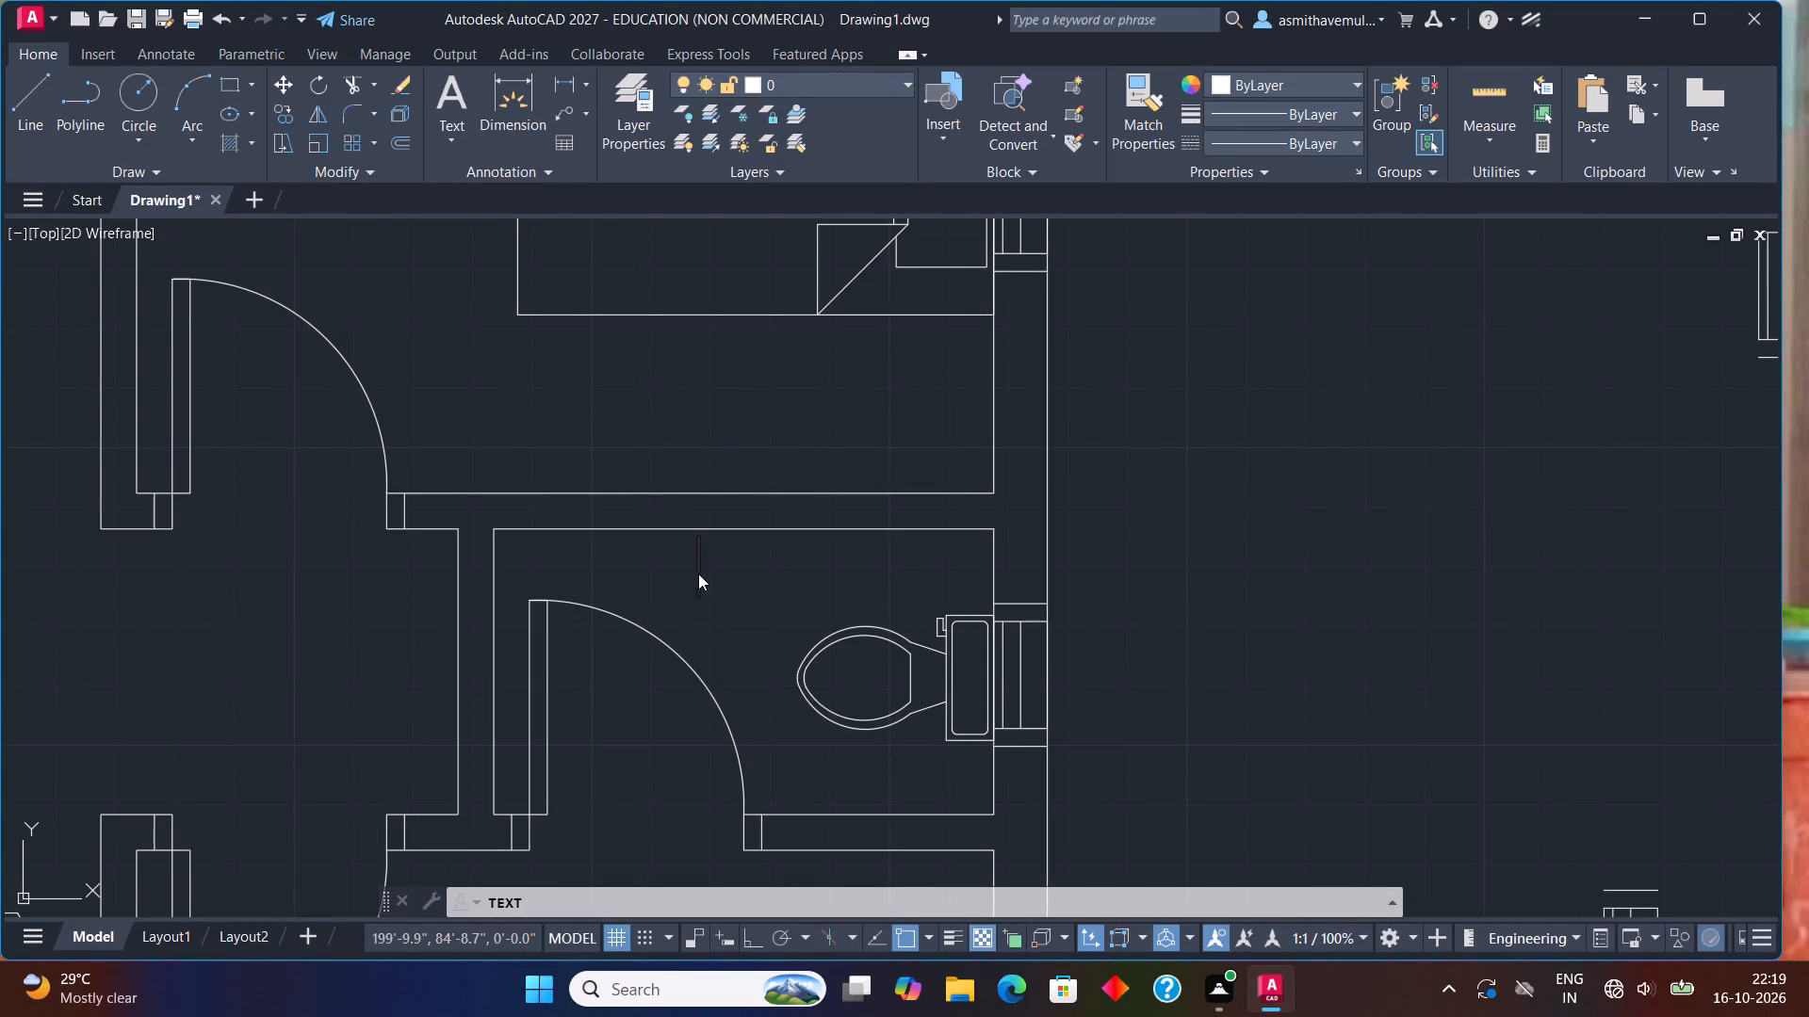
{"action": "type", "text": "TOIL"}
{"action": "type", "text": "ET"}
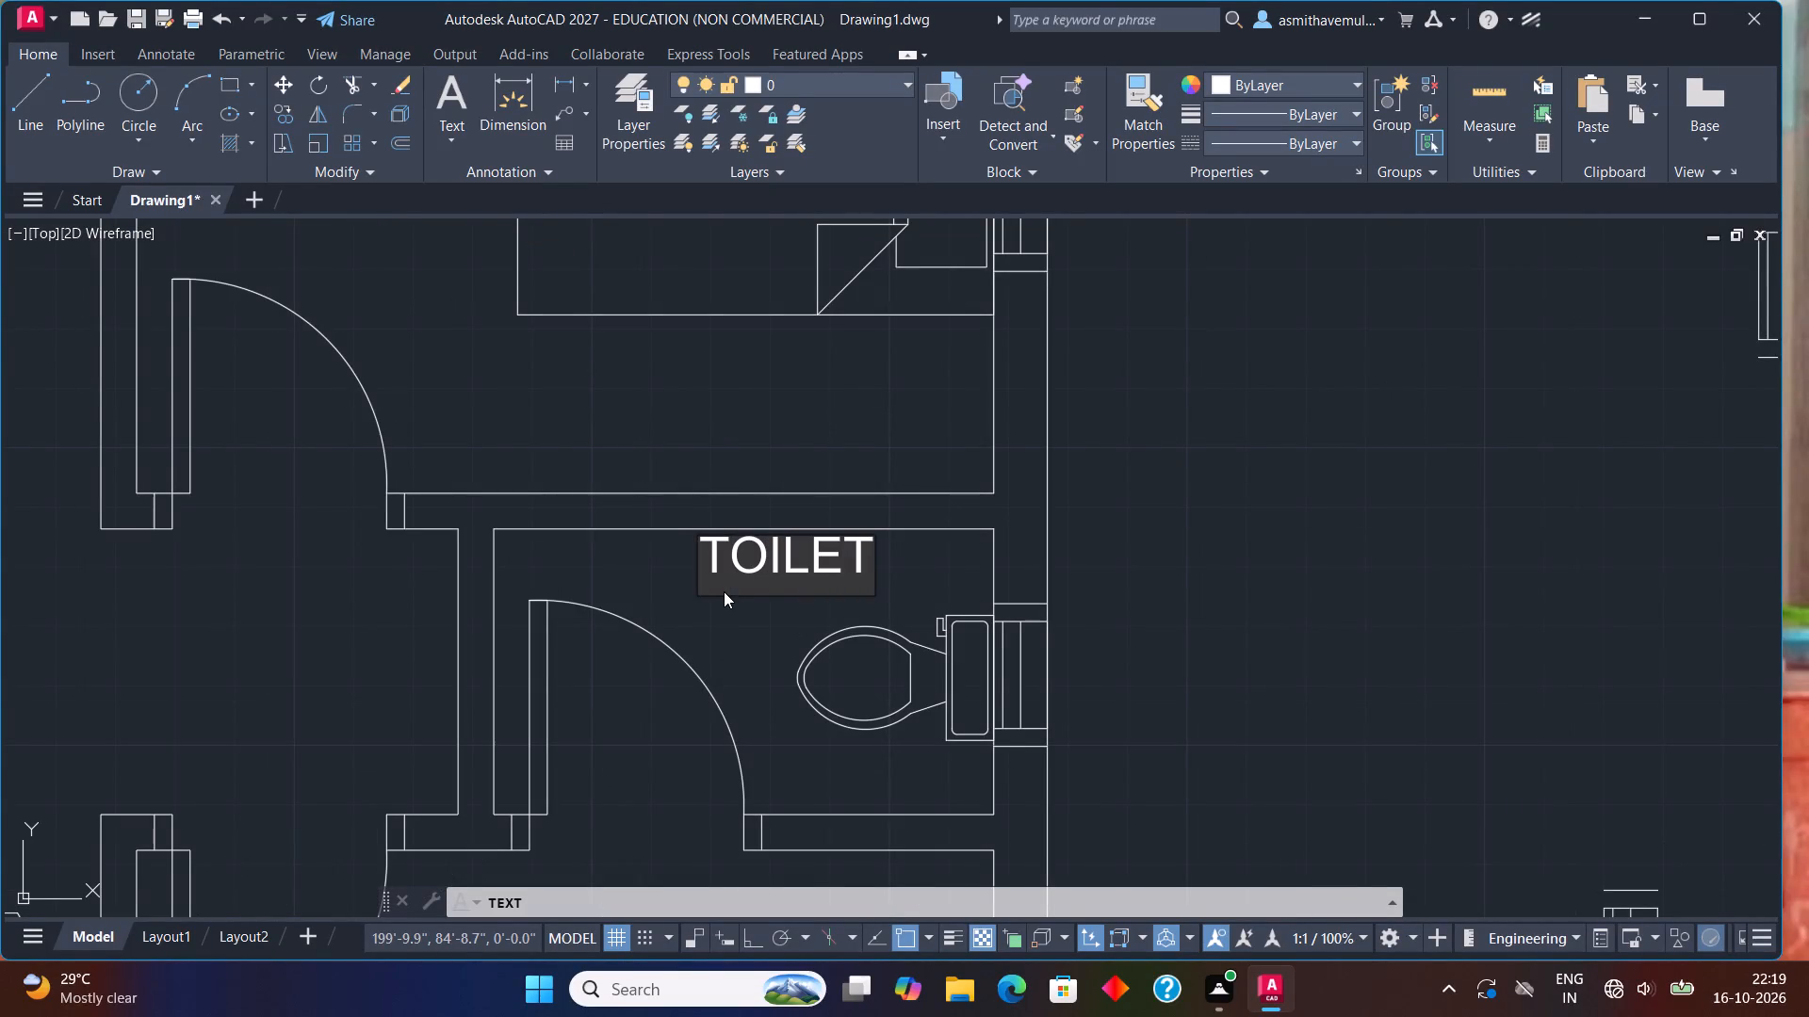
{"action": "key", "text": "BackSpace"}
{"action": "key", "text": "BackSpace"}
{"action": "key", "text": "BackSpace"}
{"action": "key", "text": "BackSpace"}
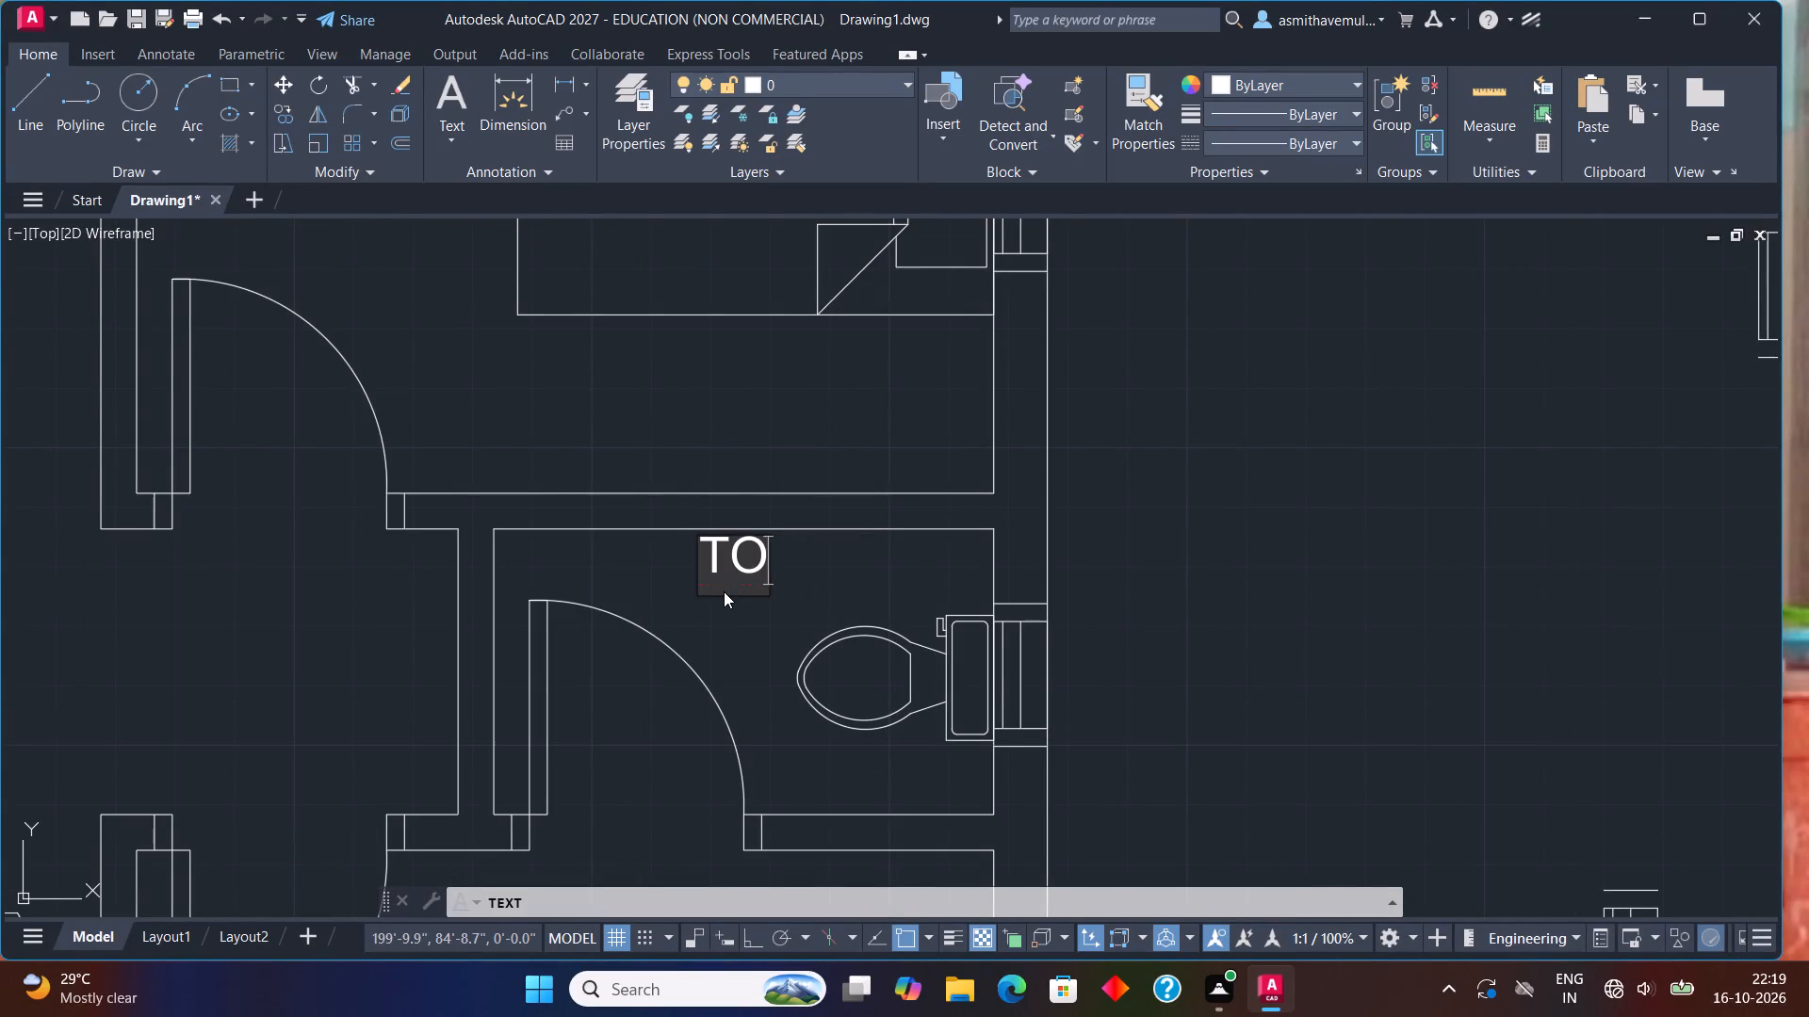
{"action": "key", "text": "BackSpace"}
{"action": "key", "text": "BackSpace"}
Label the bathroom between the two bedrooms with two text lines, TOILET and 7'X4', starting just above the door swing.
{"action": "scroll", "coordinate": [604, 552], "scroll_direction": "up", "scroll_amount": 2}
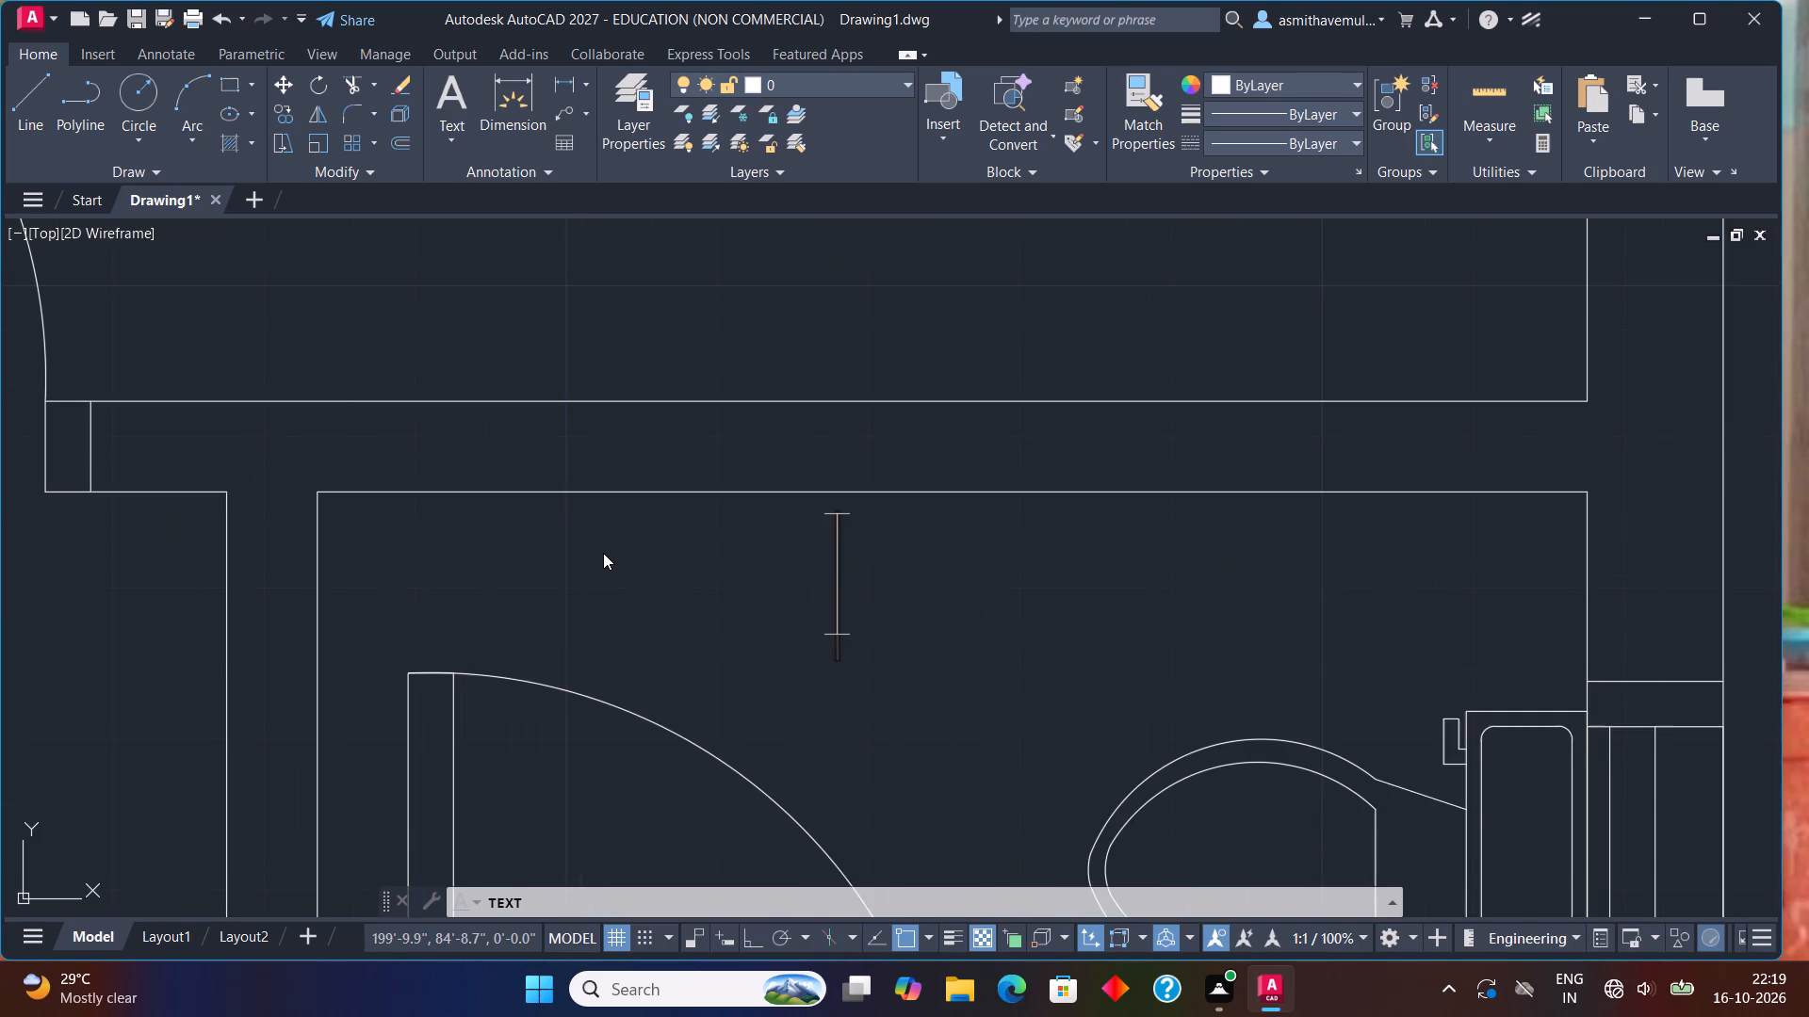
{"action": "left_click", "coordinate": [603, 611]}
{"action": "key", "text": "t"}
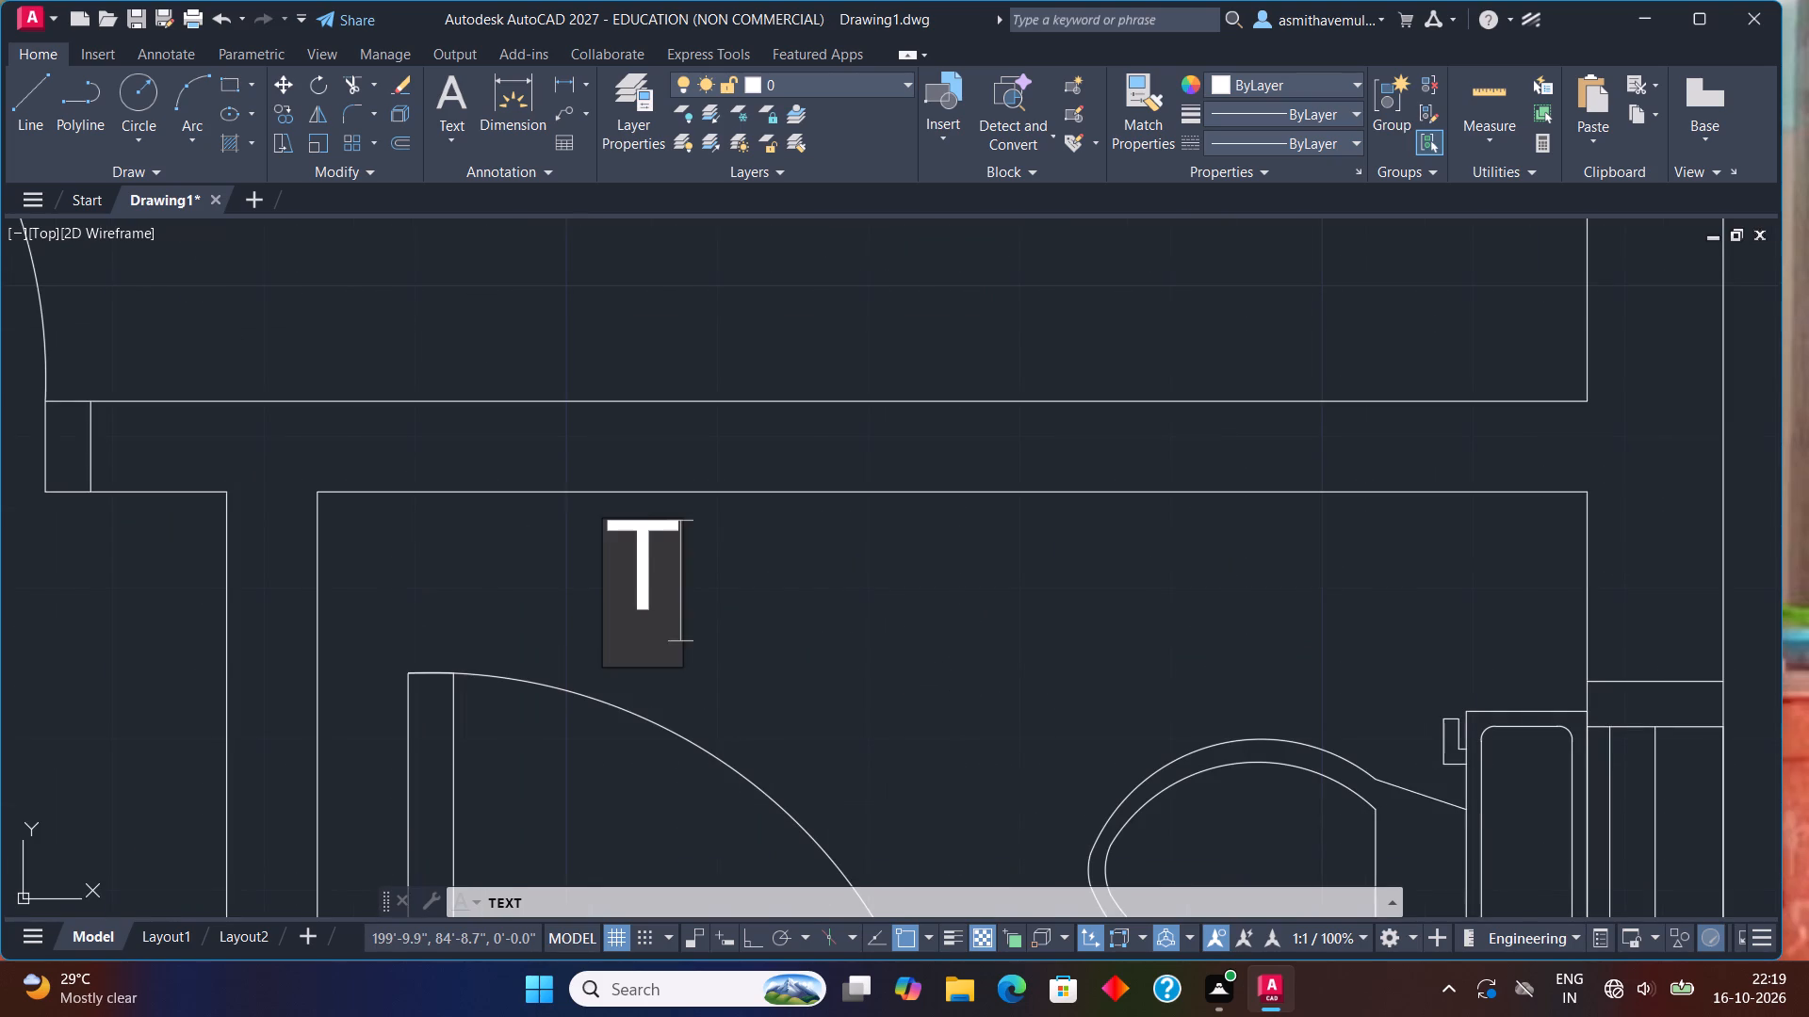
{"action": "type", "text": "OIL"}
{"action": "type", "text": "ET"}
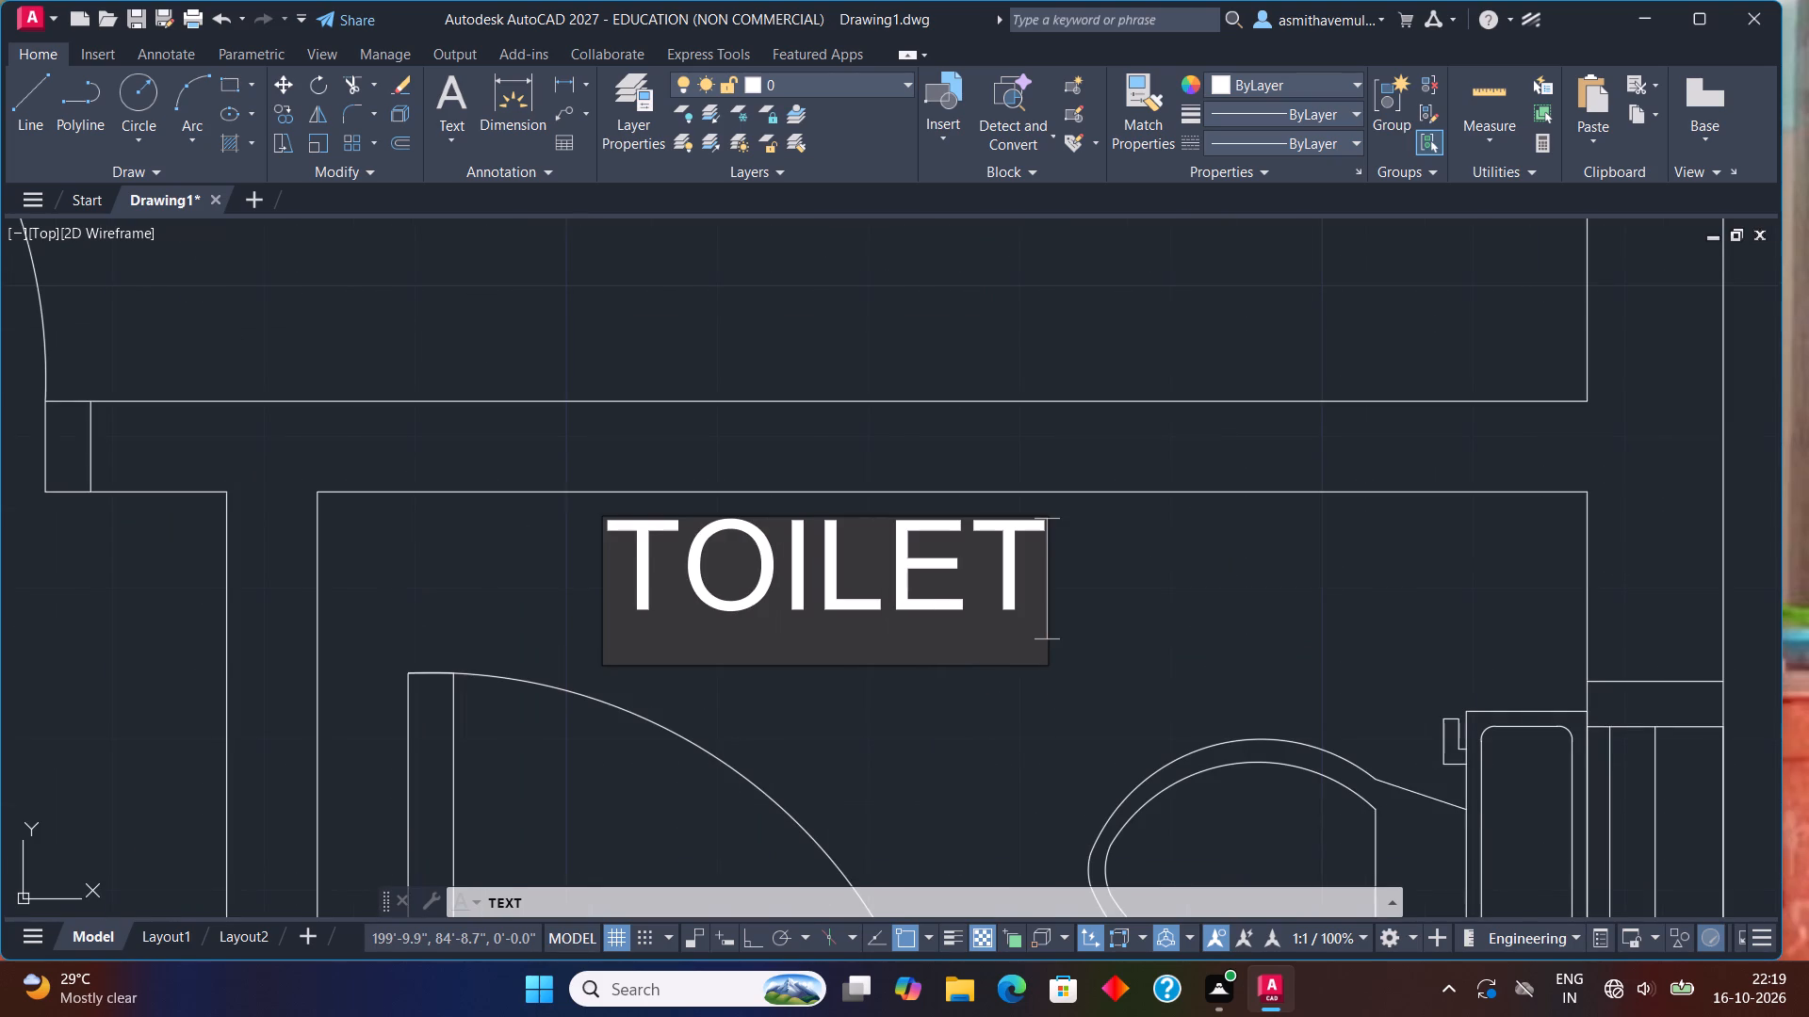
{"action": "key", "text": "Return"}
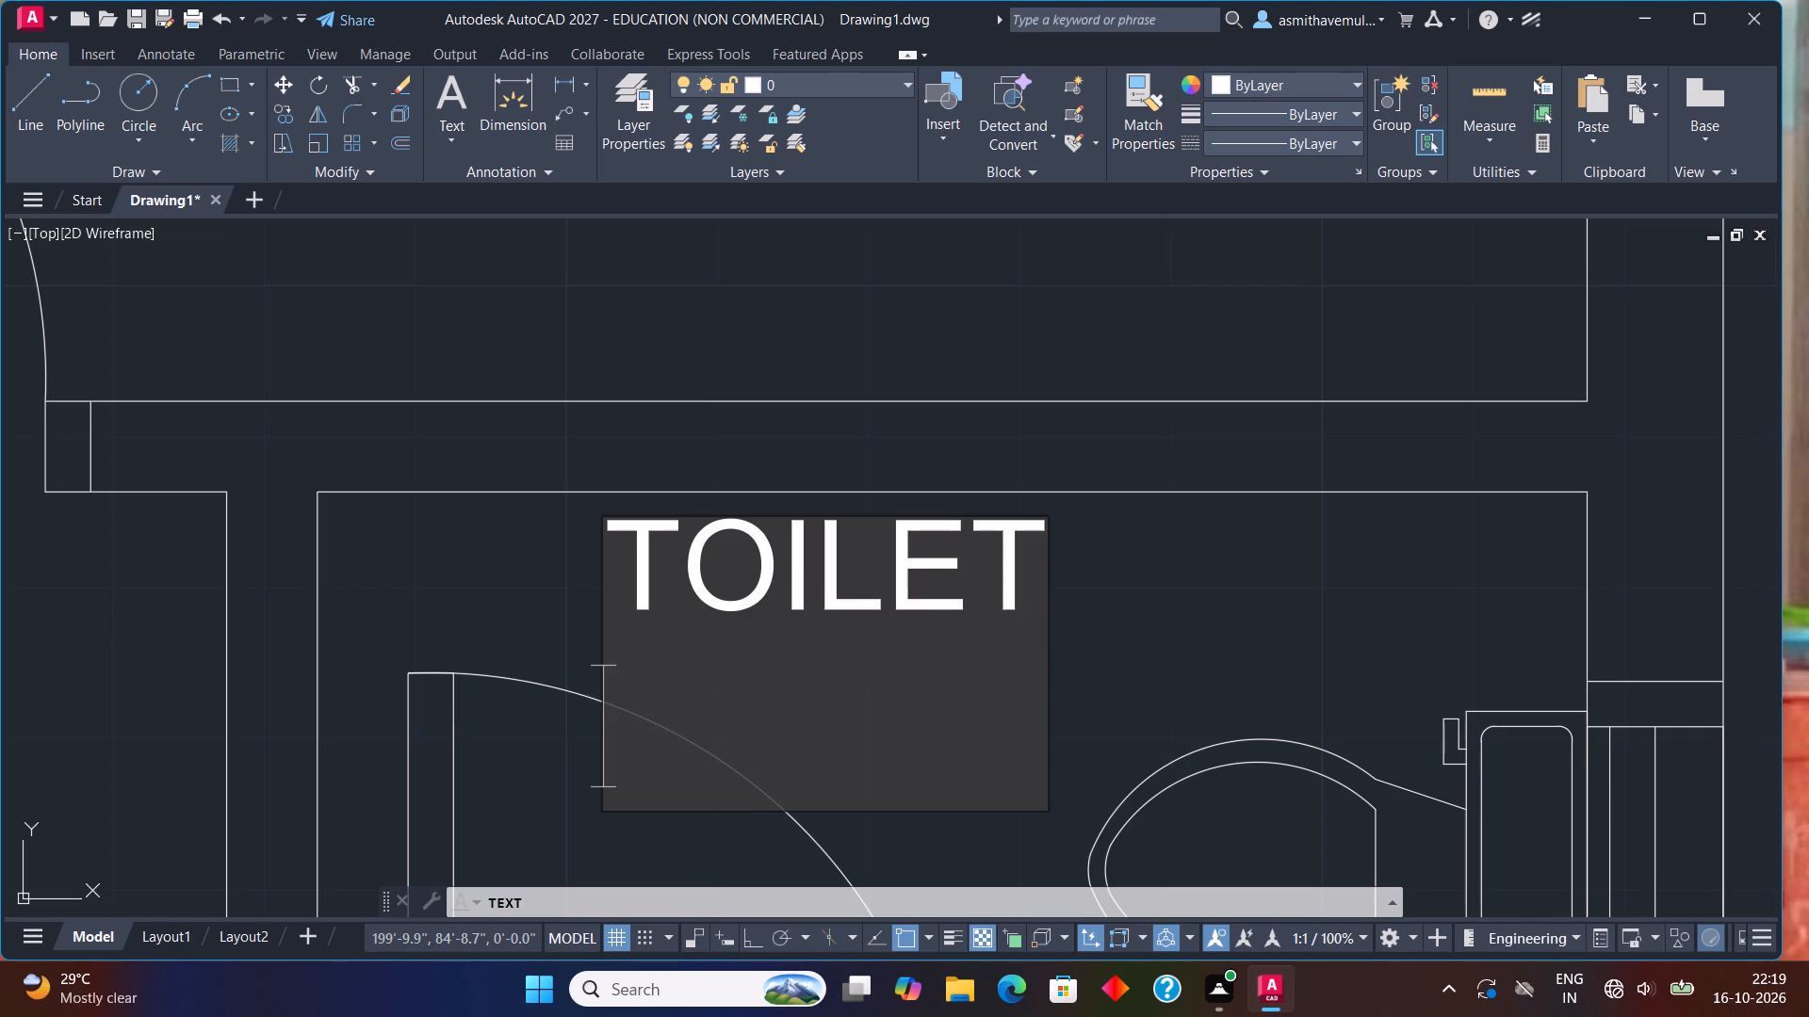
{"action": "type", "text": "7'X4"}
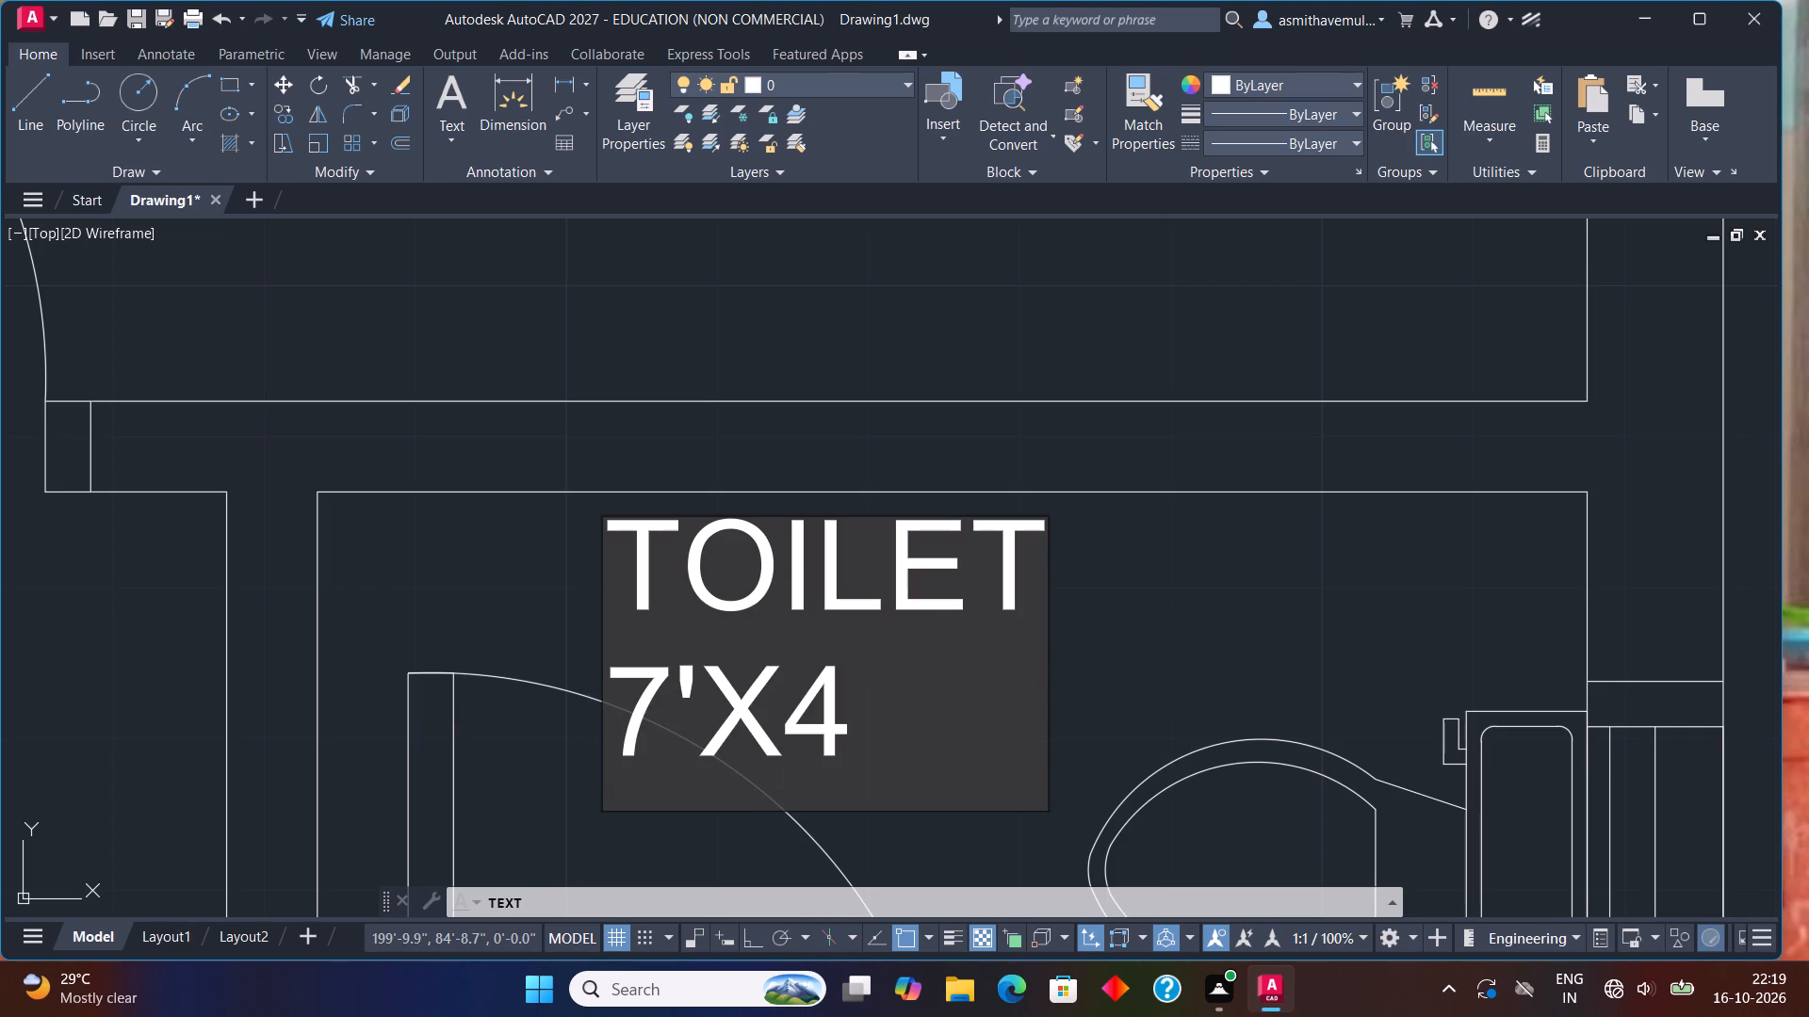
{"action": "key", "text": "apostrophe"}
Label the southern bedroom with two text lines, MASTER BEDROOM and 12'X11', between the bed and the south wall.
{"action": "scroll", "coordinate": [660, 697], "scroll_direction": "down", "scroll_amount": 1}
{"action": "scroll", "coordinate": [717, 752], "scroll_direction": "down", "scroll_amount": 2}
{"action": "middle_click_drag", "start_coordinate": [748, 787], "coordinate": [882, 394]}
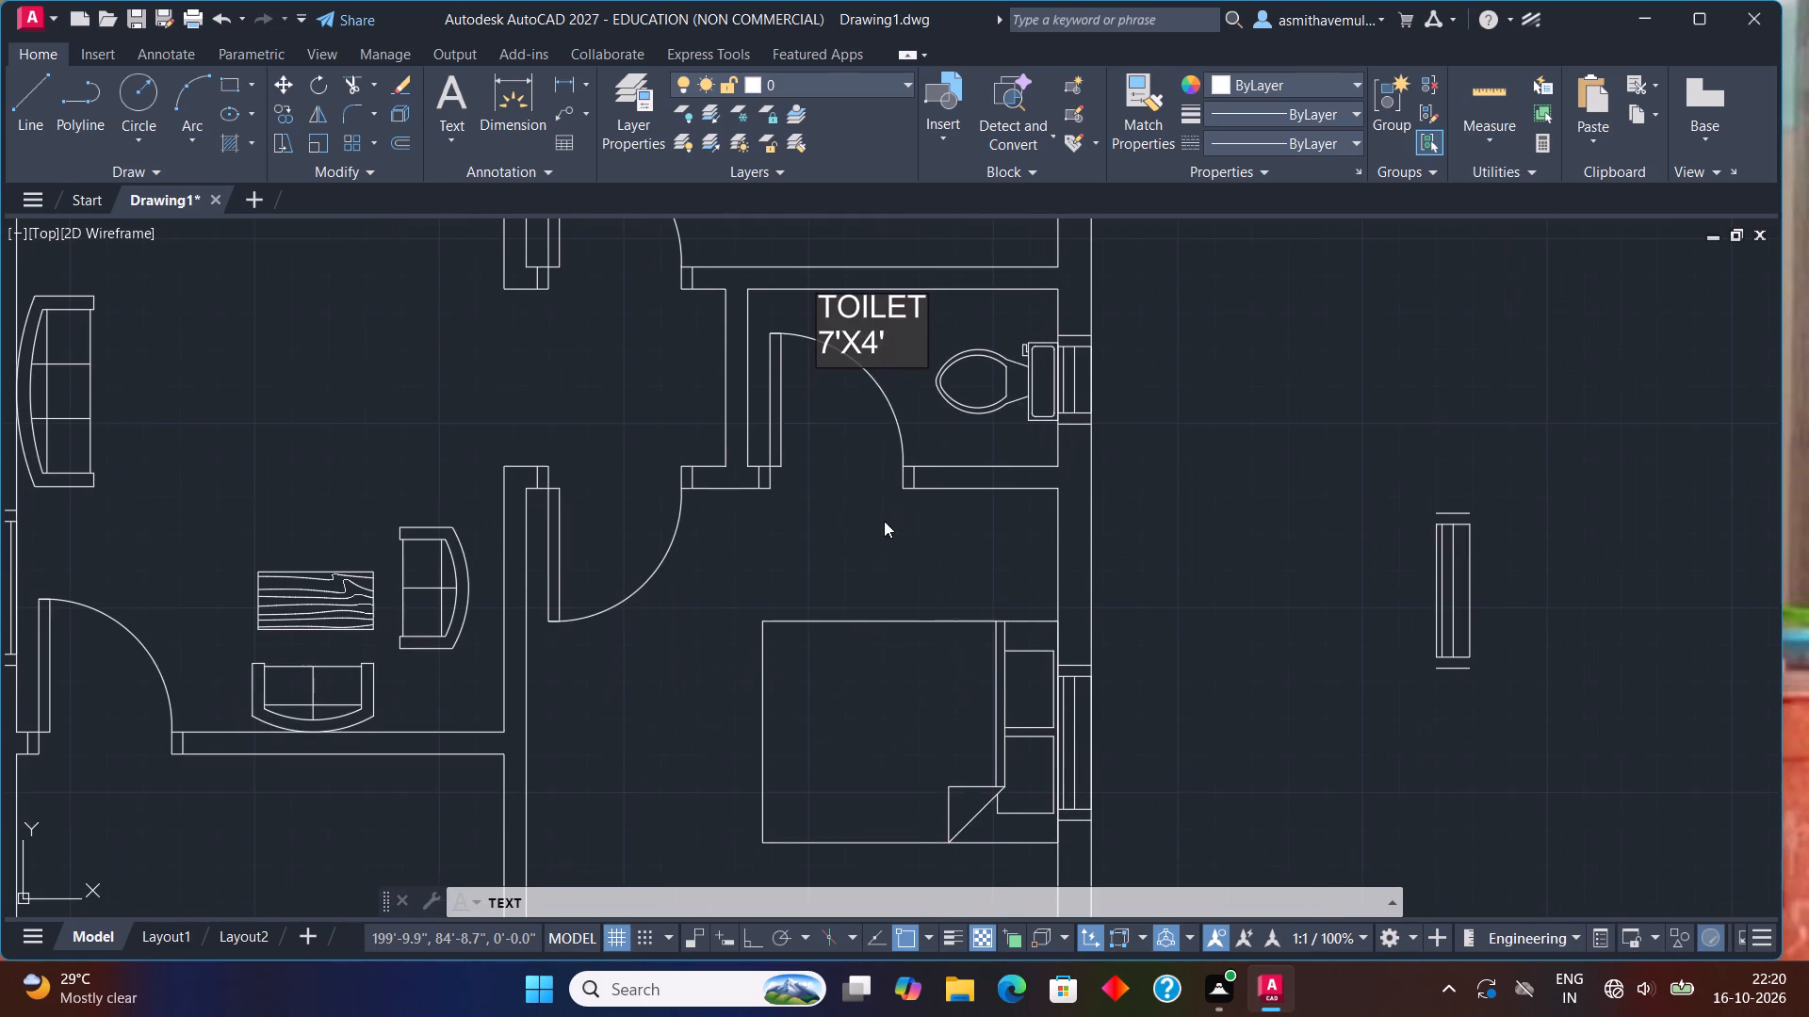
{"action": "middle_click_drag", "start_coordinate": [869, 621], "coordinate": [890, 582]}
{"action": "middle_click_drag", "start_coordinate": [687, 727], "coordinate": [839, 453]}
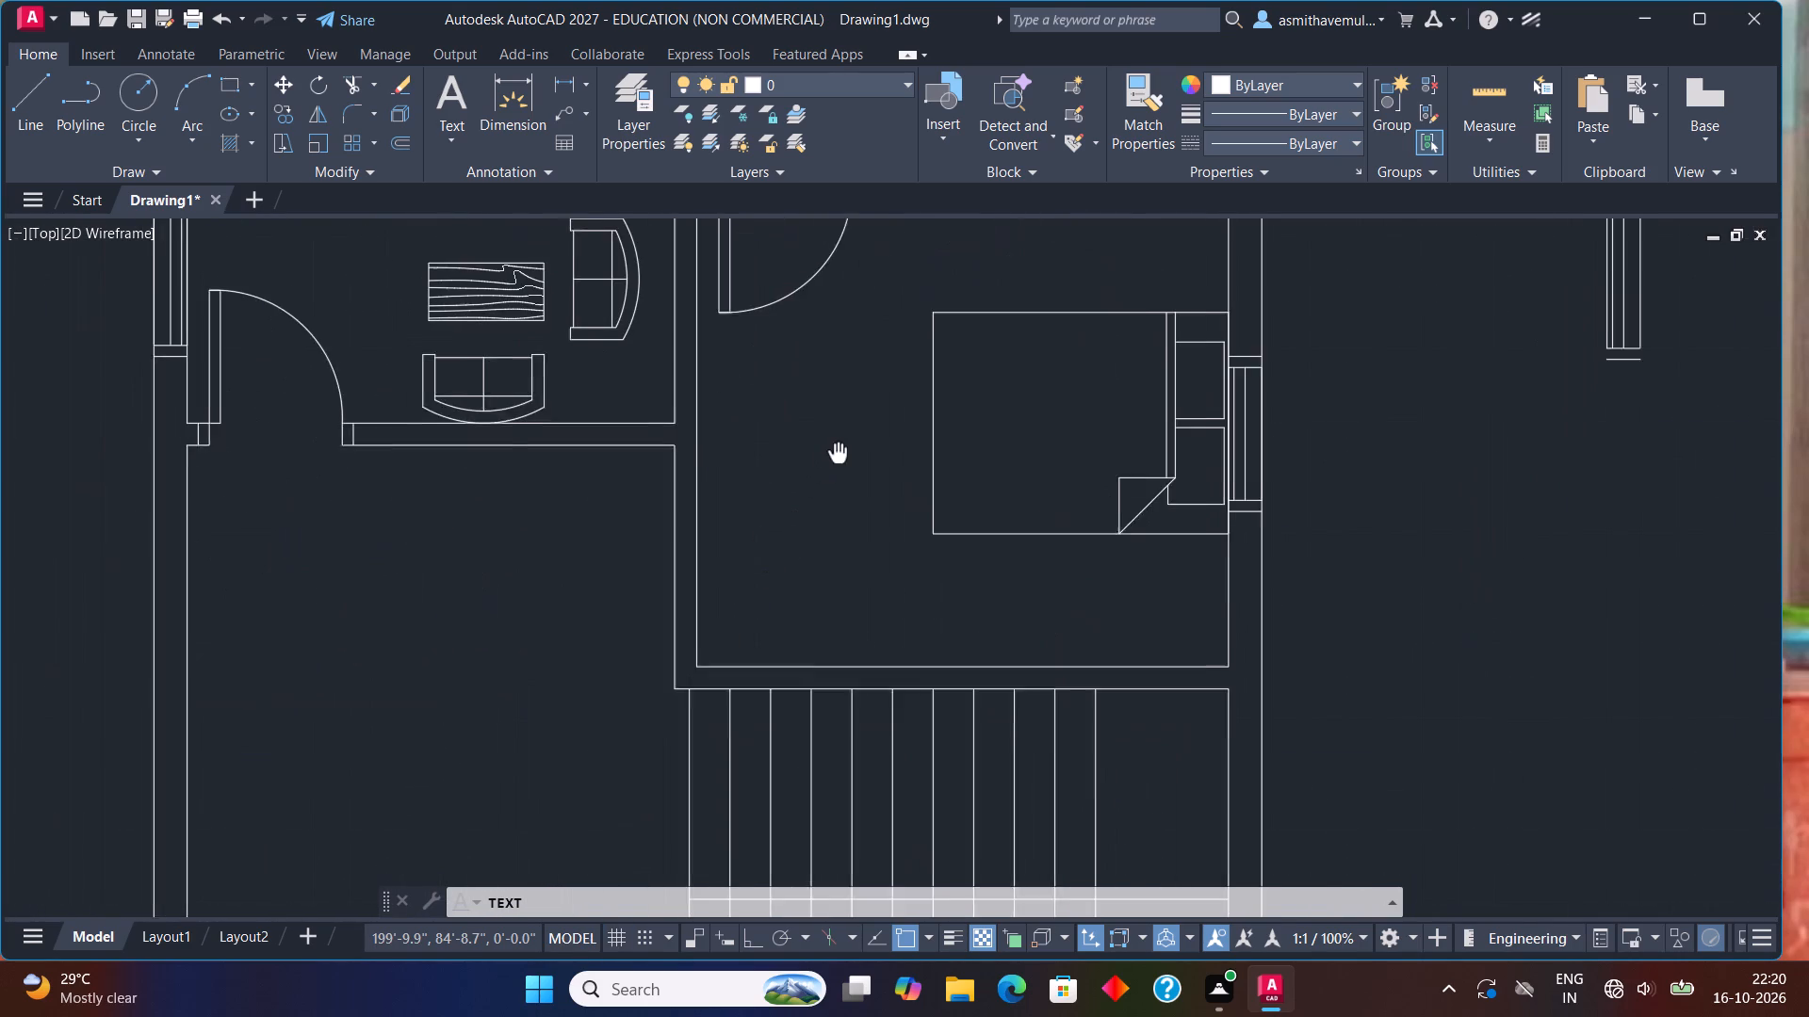
{"action": "middle_click_drag", "start_coordinate": [839, 453], "coordinate": [842, 447]}
{"action": "scroll", "coordinate": [842, 533], "scroll_direction": "up", "scroll_amount": 1}
{"action": "left_click", "coordinate": [828, 601]}
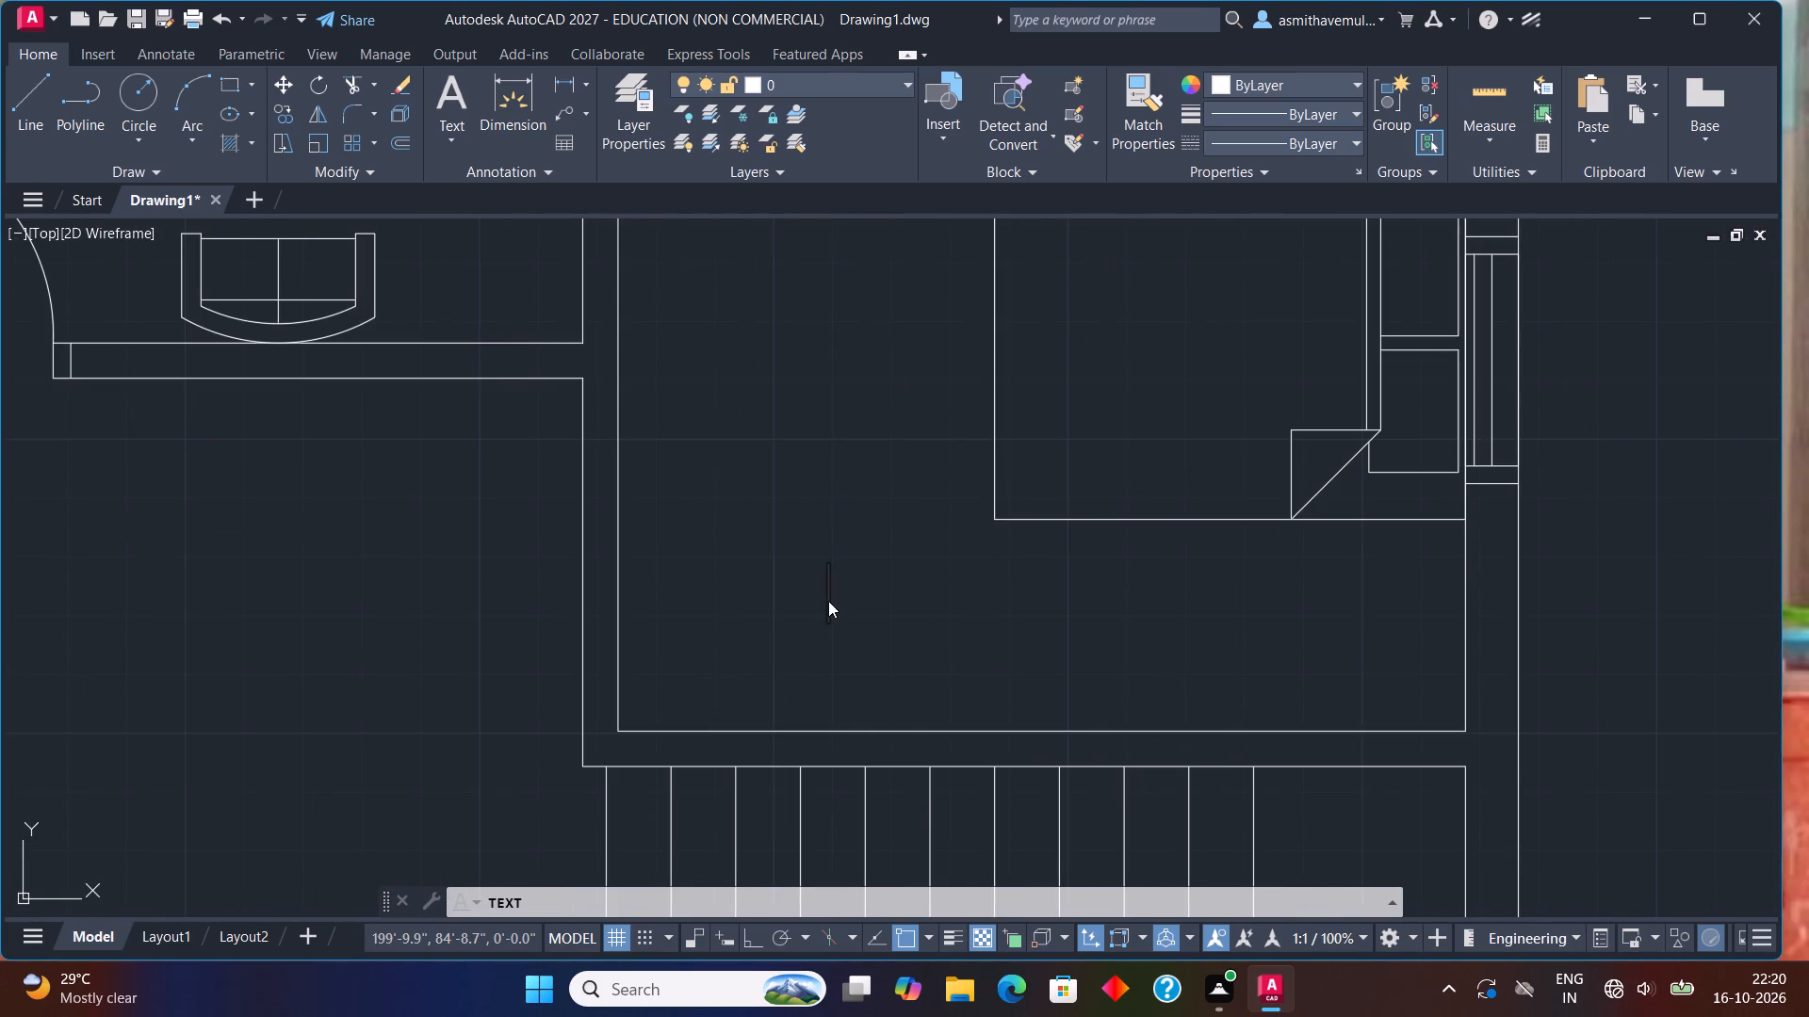
{"action": "type", "text": "MASTER"}
{"action": "key", "text": "space"}
{"action": "type", "text": "BEDR"}
{"action": "type", "text": "OOM"}
{"action": "key", "text": "Return"}
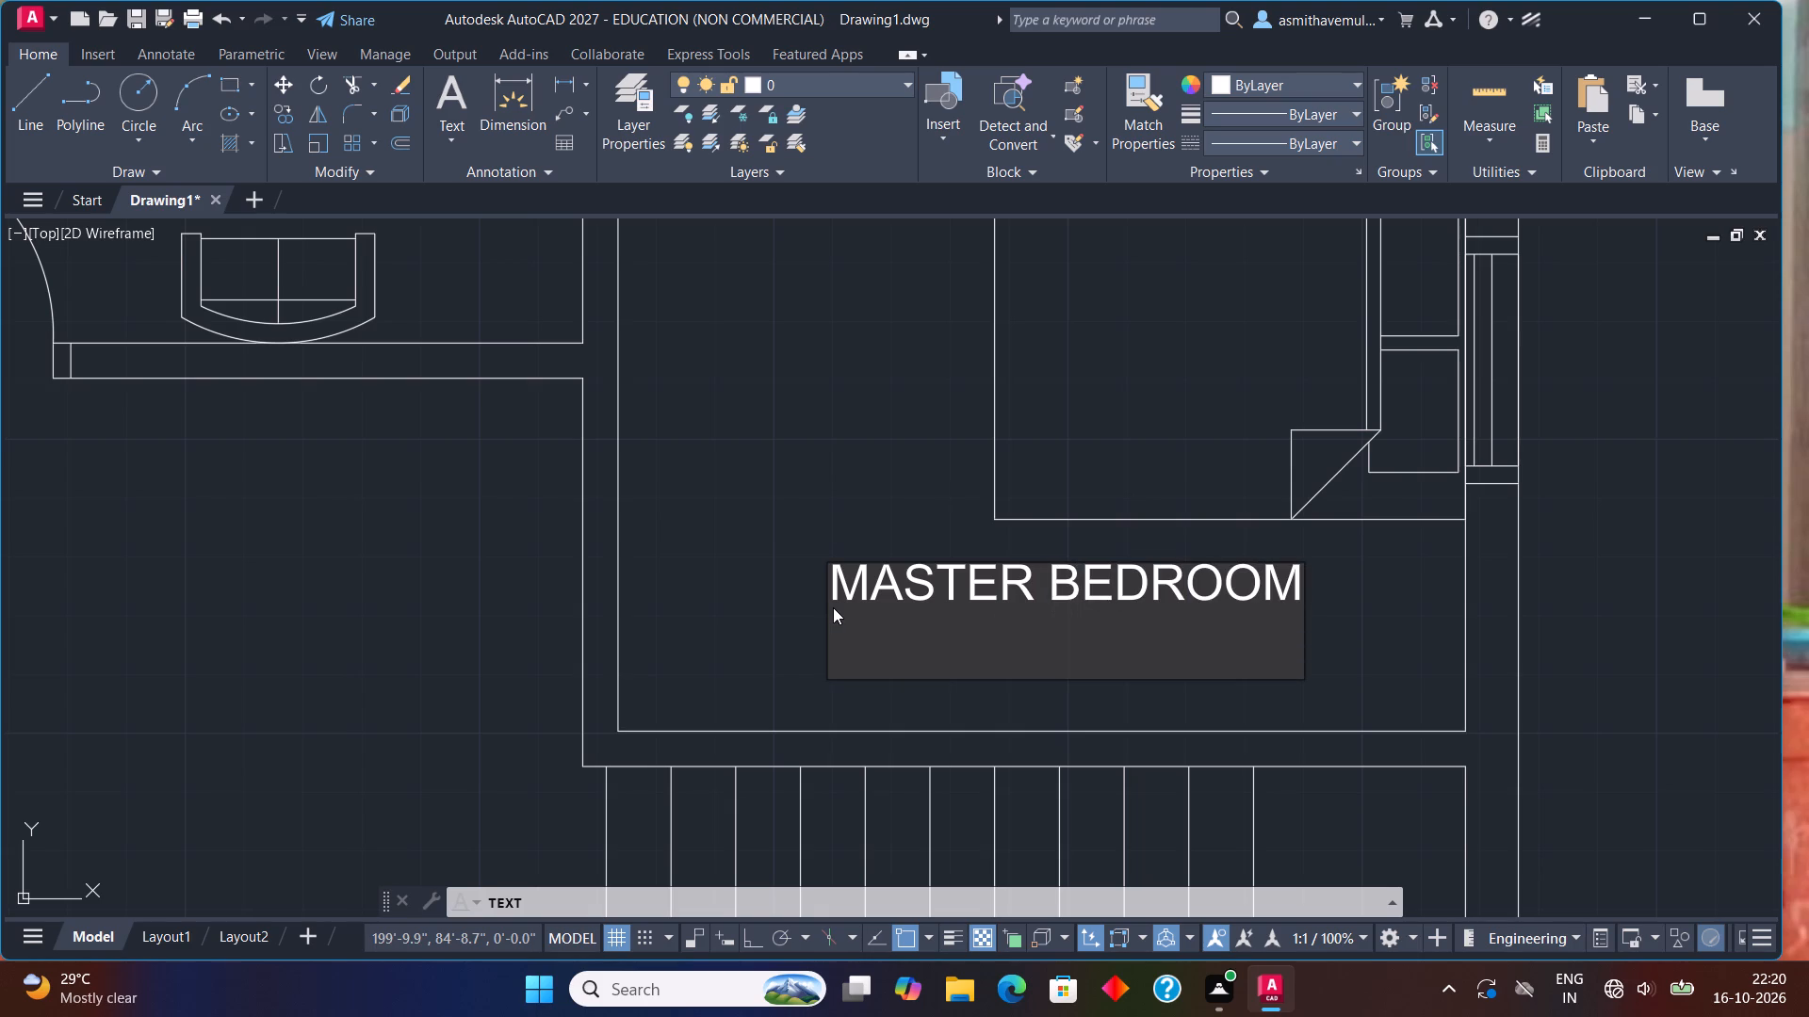
{"action": "type", "text": "12"}
{"action": "type", "text": "'X1"}
{"action": "type", "text": "1'"}
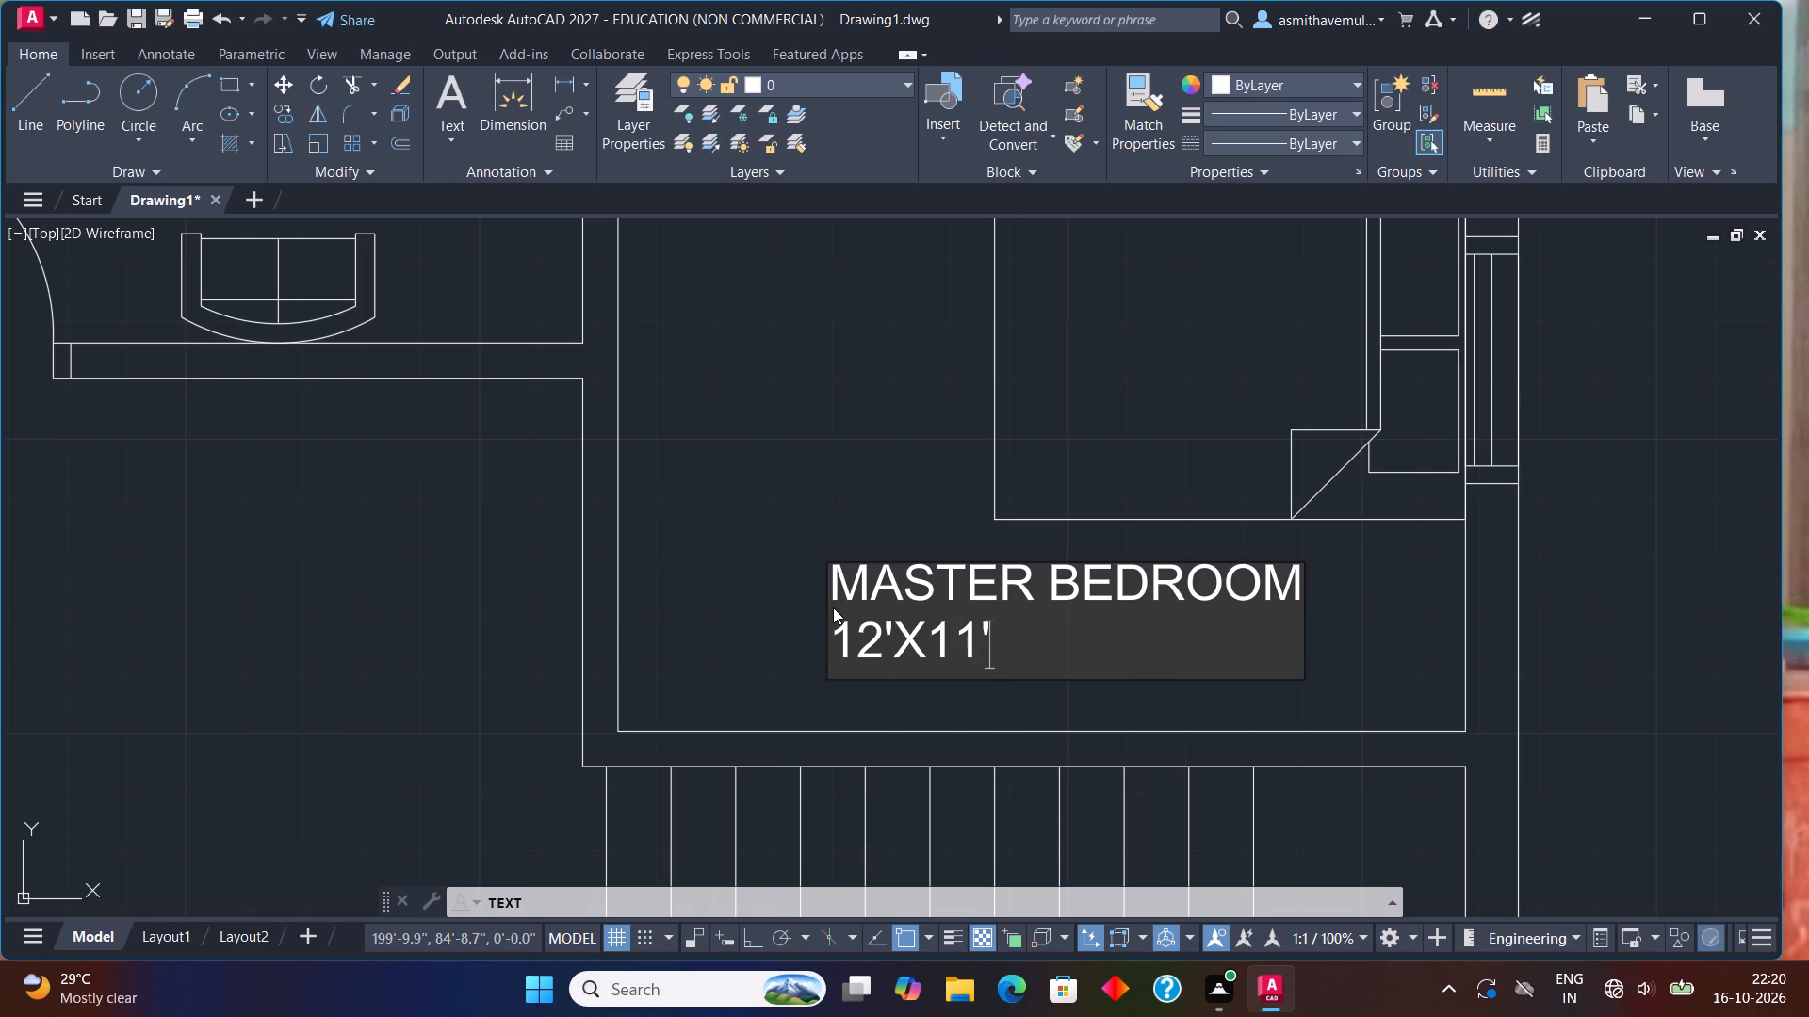
{"action": "scroll", "coordinate": [801, 589], "scroll_direction": "down", "scroll_amount": 2}
{"action": "middle_click_drag", "start_coordinate": [861, 734], "coordinate": [920, 696]}
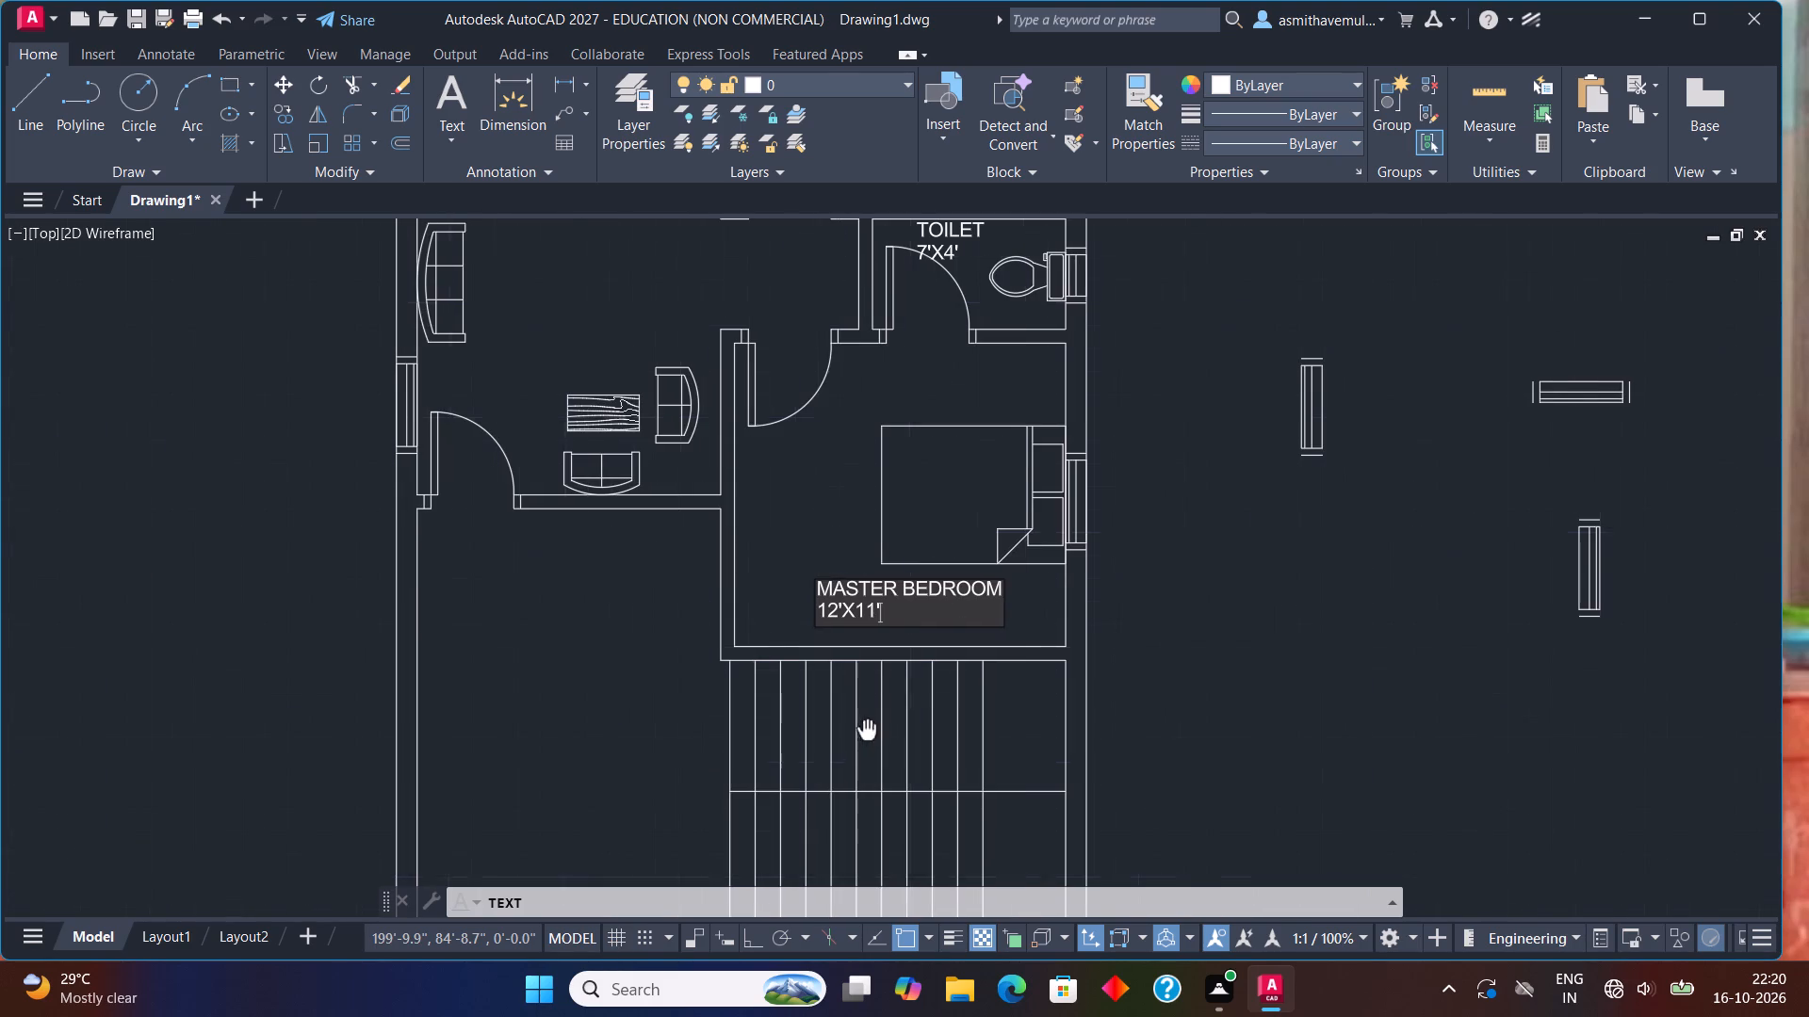
Label the open area south of the living room with two text lines, PARKING and 12'10"X11'2", west of the master bedroom label.
{"action": "middle_click_drag", "start_coordinate": [920, 696], "coordinate": [970, 672]}
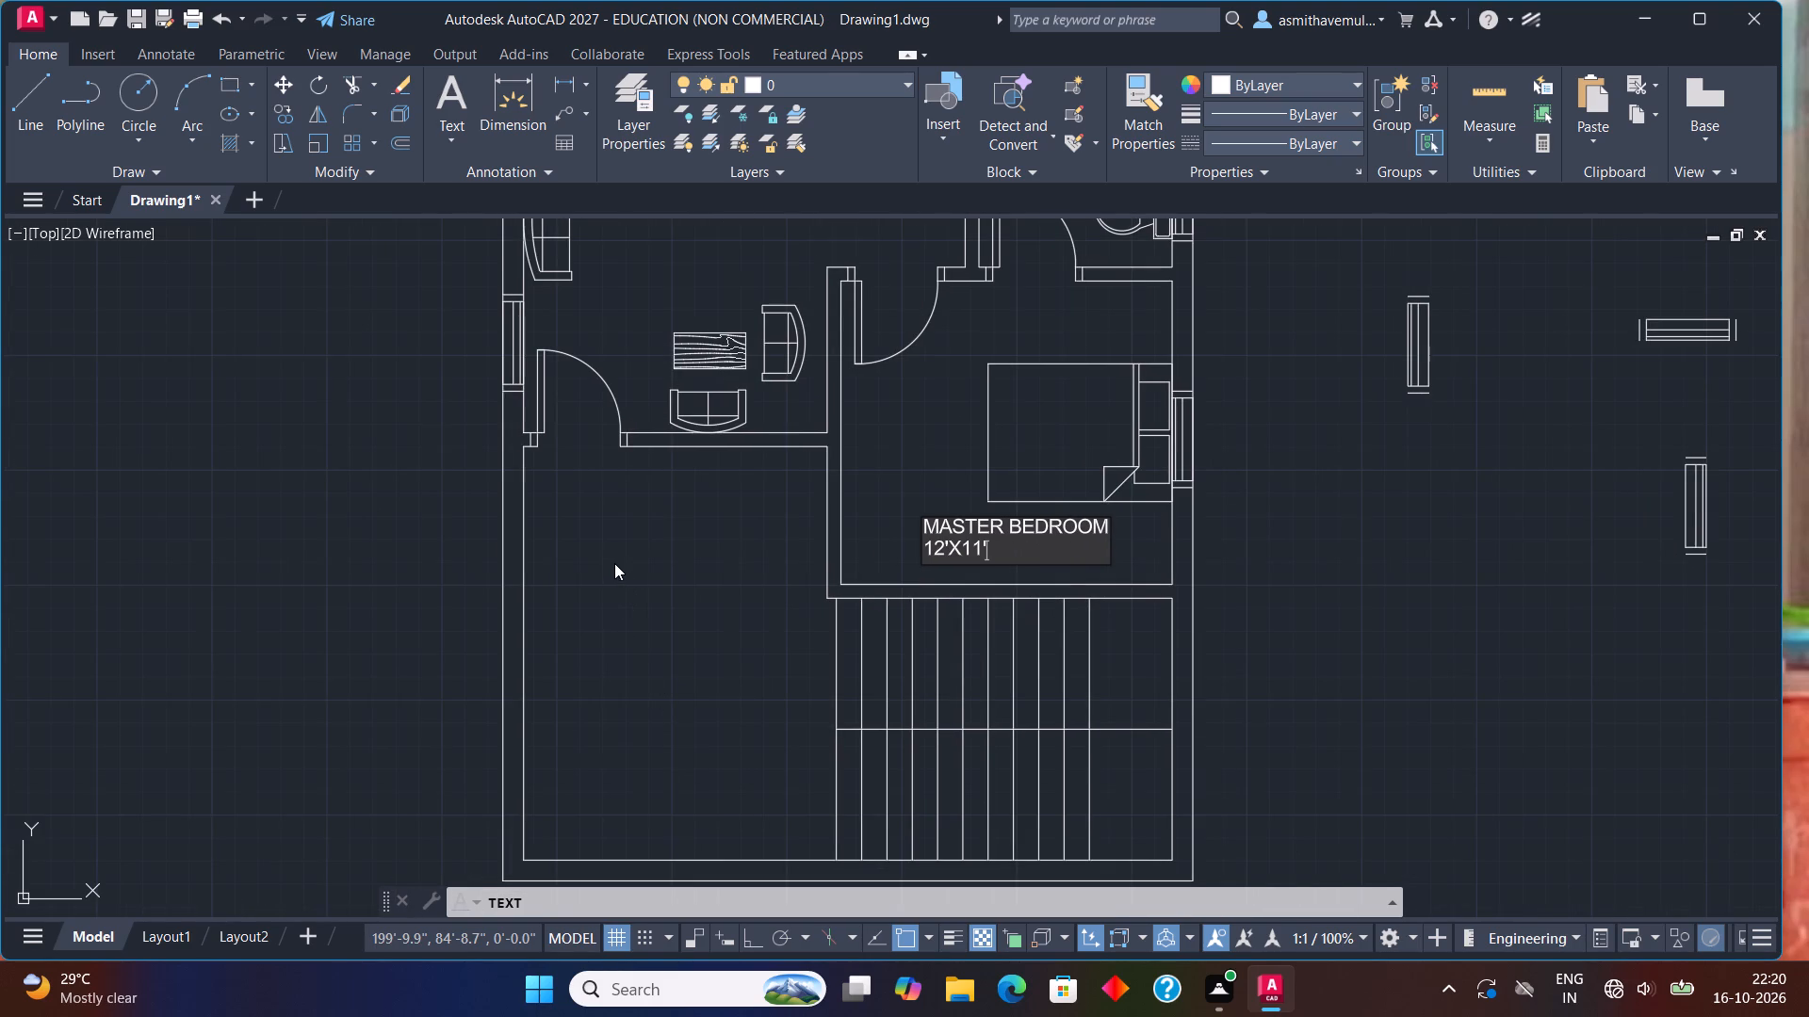
{"action": "left_click", "coordinate": [615, 536]}
{"action": "type", "text": "PARKING"}
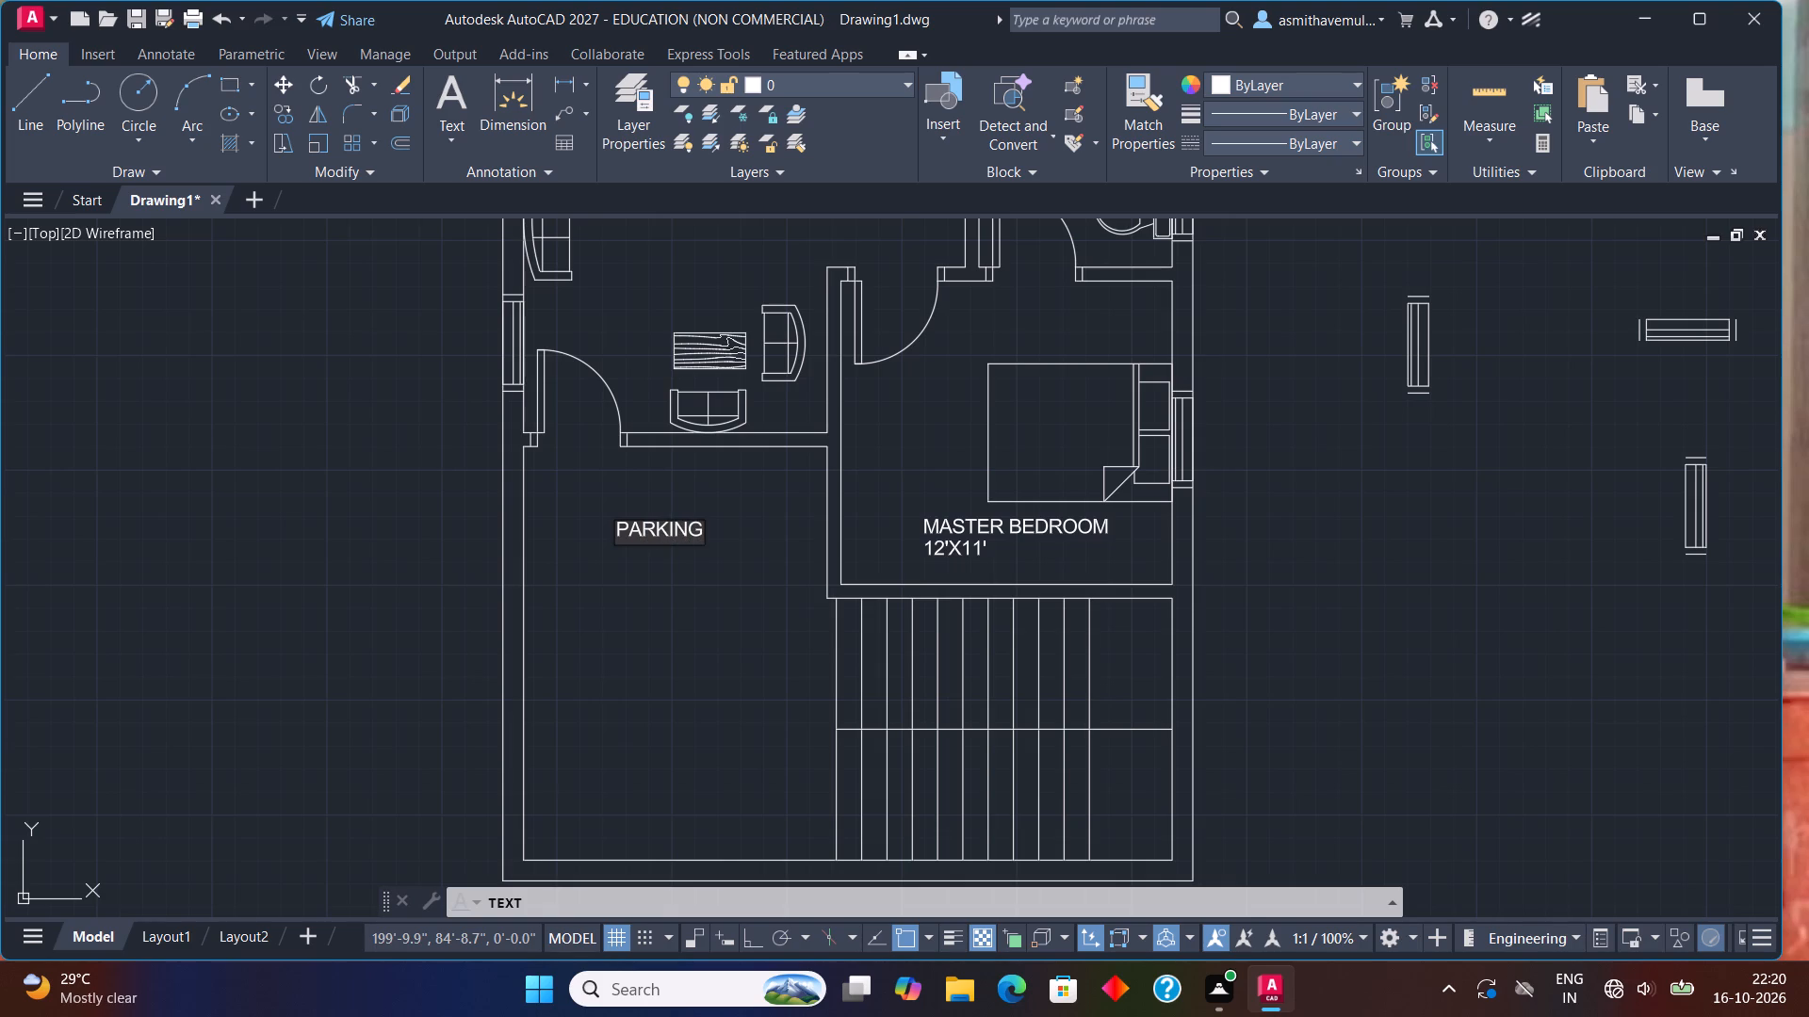
{"action": "key", "text": "Return"}
{"action": "type", "text": "12"}
{"action": "type", "text": "'10"}
{"action": "type", "text": "\"X"}
{"action": "type", "text": "11"}
{"action": "key", "text": "apostrophe"}
{"action": "key", "text": "2"}
{"action": "key", "text": "shift+quotedbl"}
Label the room with the sofas with two text lines, LIVING and 17'6"X11', at mid-room, and finish the text command.
{"action": "scroll", "coordinate": [615, 536], "scroll_direction": "down", "scroll_amount": 2}
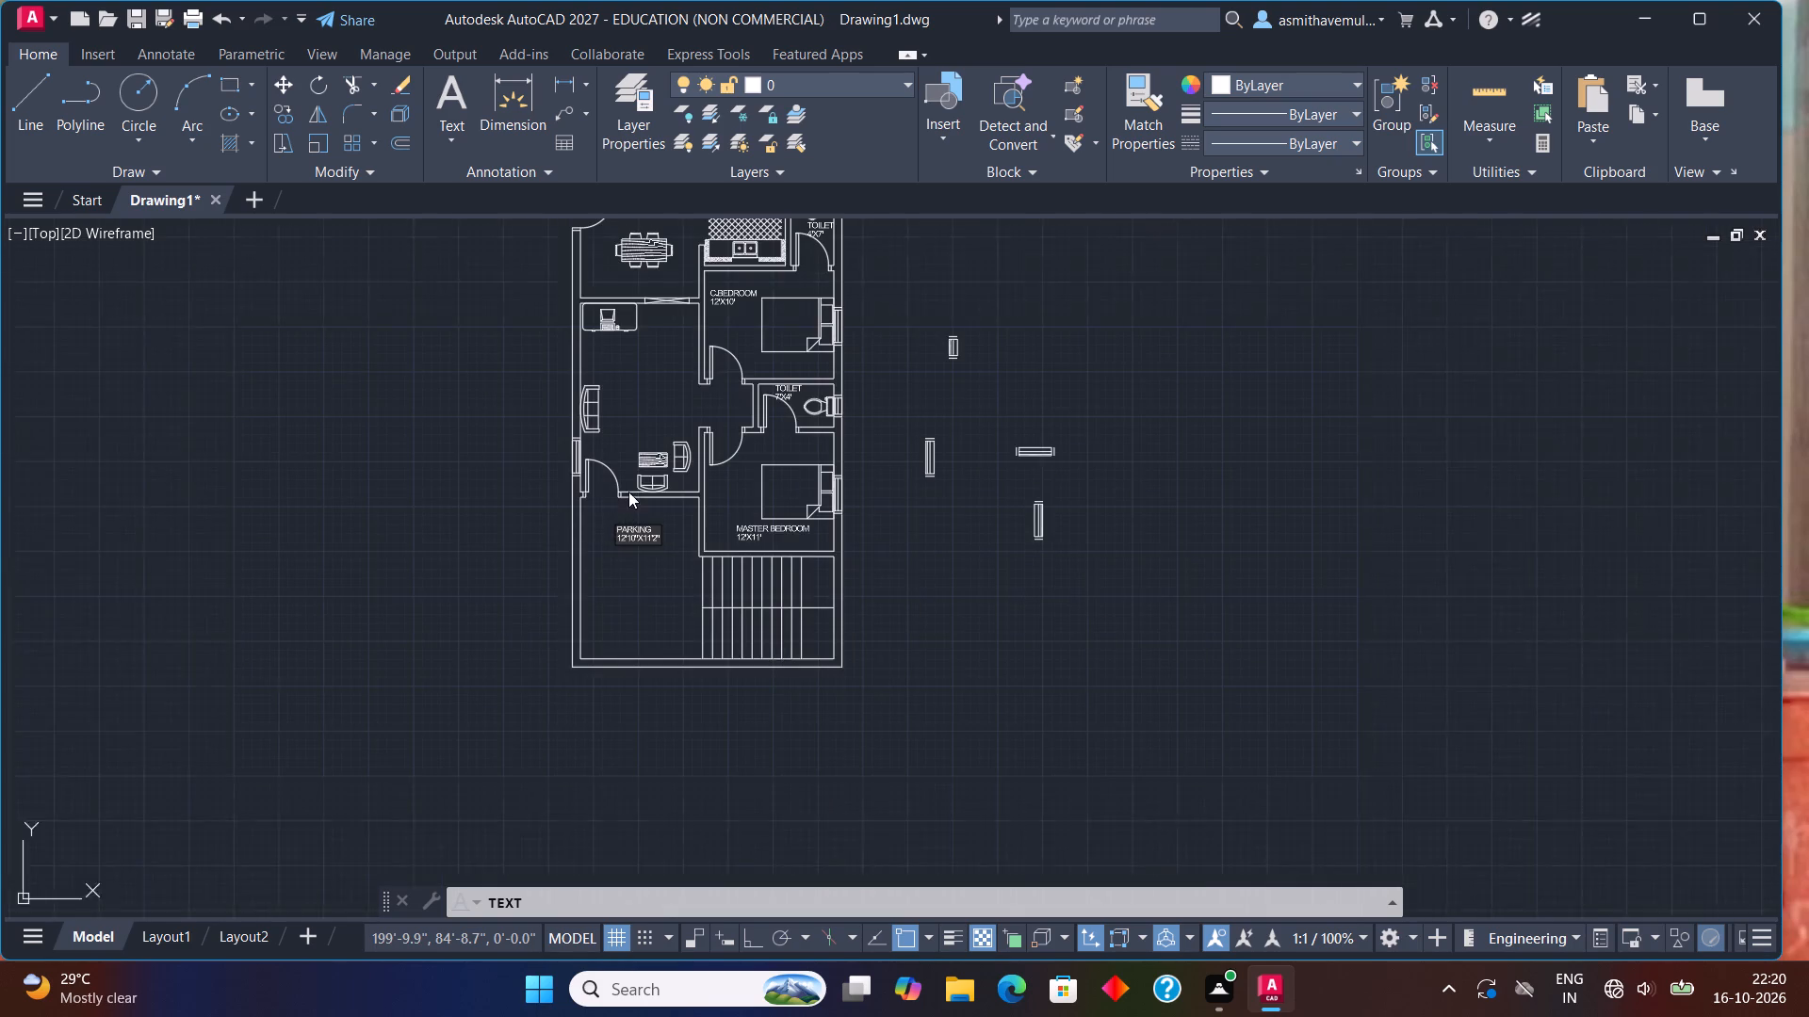
{"action": "middle_click_drag", "start_coordinate": [628, 492], "coordinate": [658, 699]}
{"action": "scroll", "coordinate": [626, 603], "scroll_direction": "up", "scroll_amount": 2}
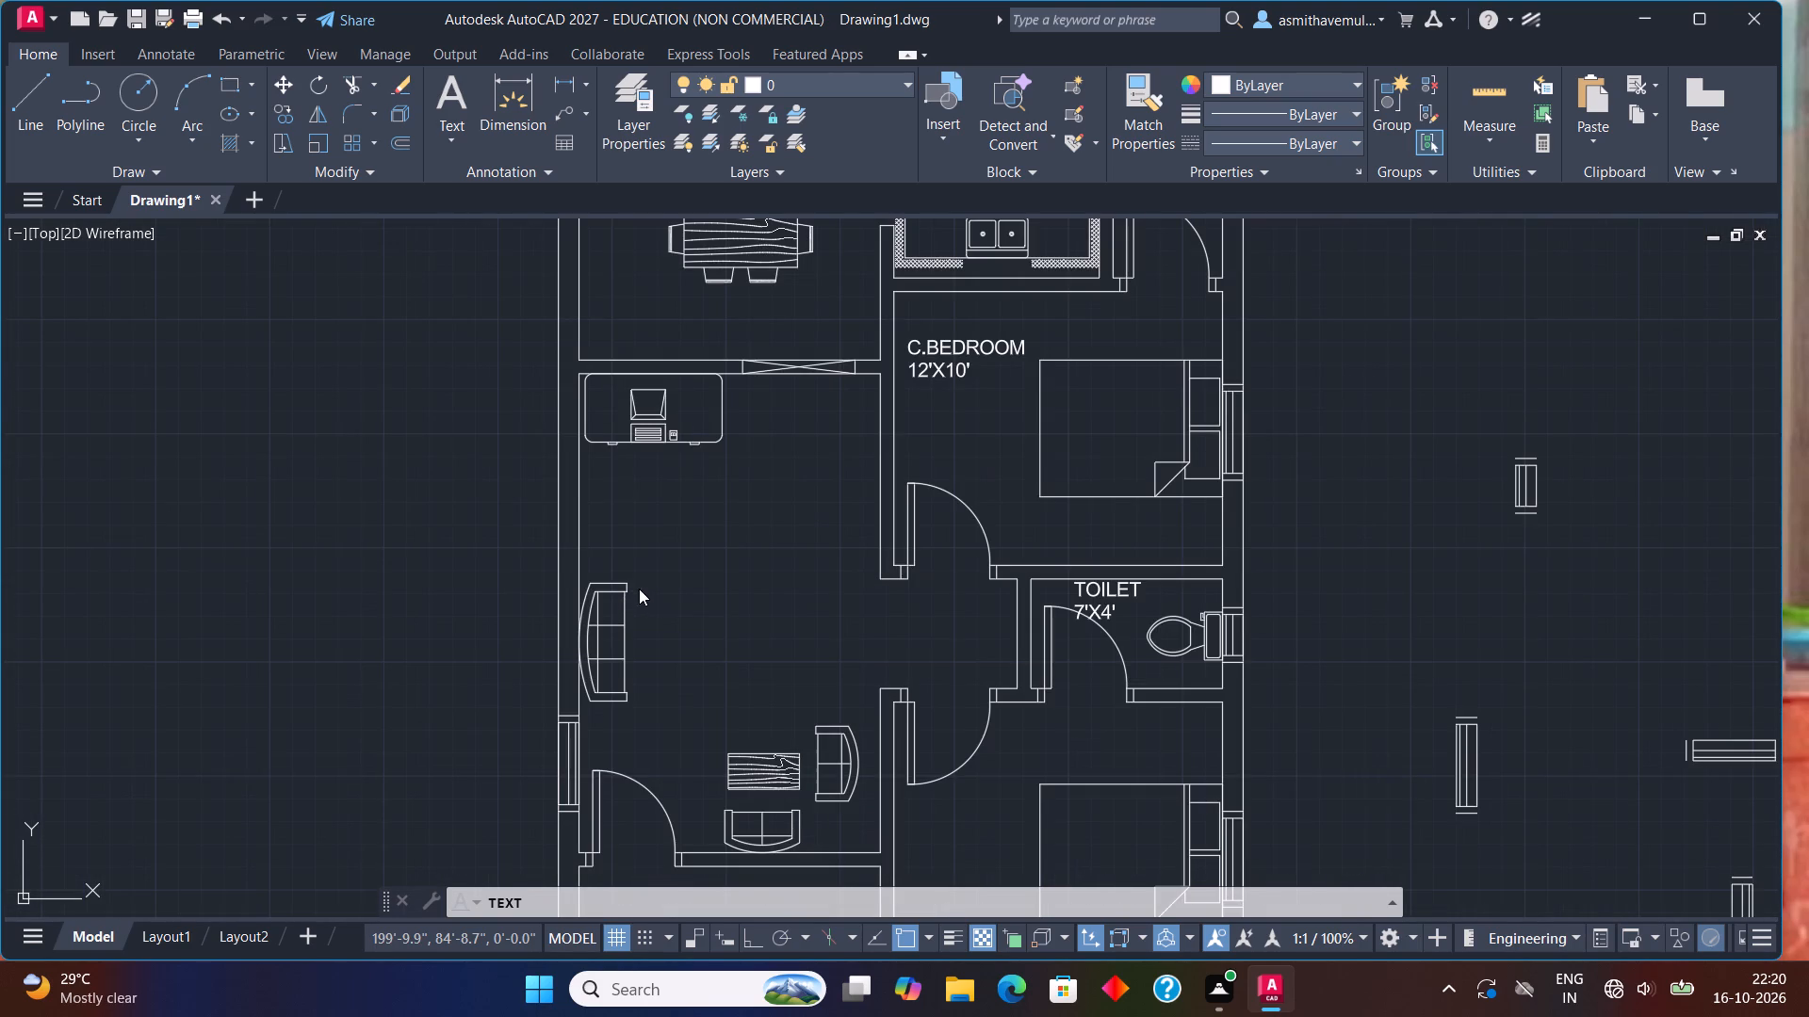
{"action": "left_click", "coordinate": [702, 584]}
{"action": "type", "text": "LIV"}
{"action": "type", "text": "ING"}
{"action": "key", "text": "Return"}
{"action": "key", "text": "1"}
{"action": "type", "text": "7'6"}
{"action": "type", "text": "\"X"}
{"action": "type", "text": "11"}
{"action": "key", "text": "apostrophe"}
{"action": "scroll", "coordinate": [705, 595], "scroll_direction": "down", "scroll_amount": 2}
{"action": "scroll", "coordinate": [883, 561], "scroll_direction": "up", "scroll_amount": 1}
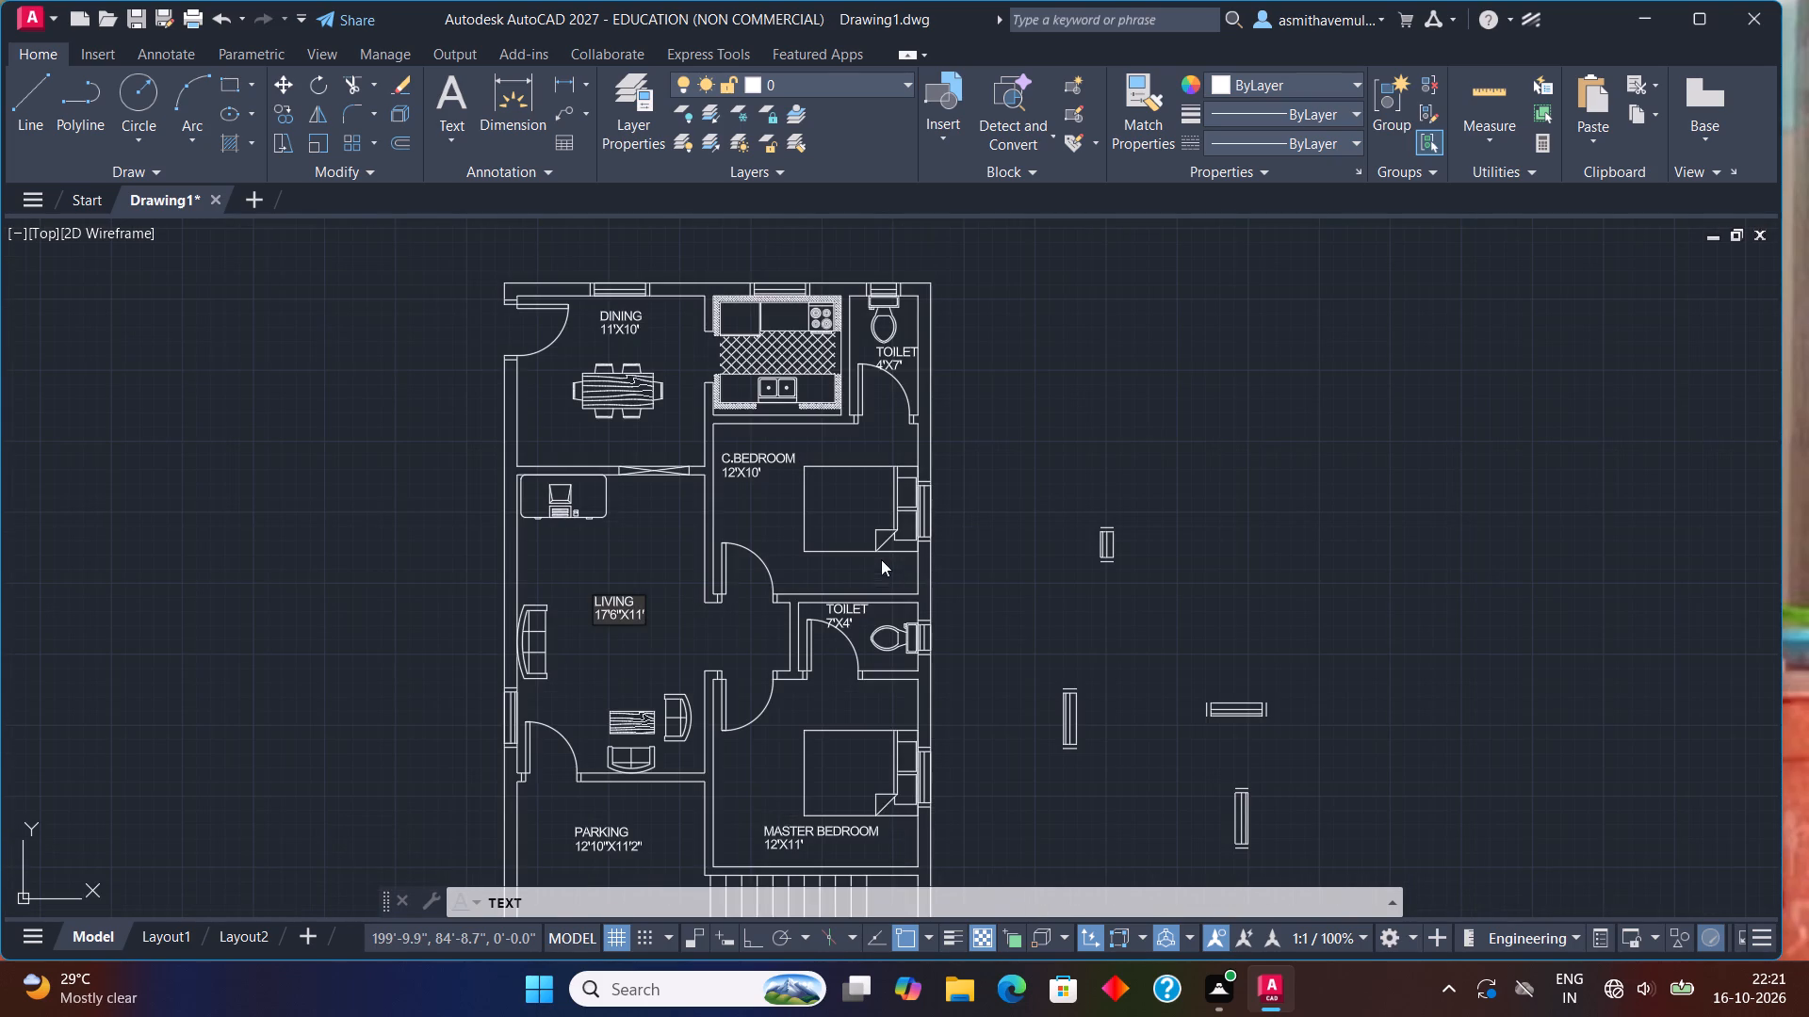
{"action": "left_click", "coordinate": [1030, 475]}
{"action": "key", "text": "Escape"}
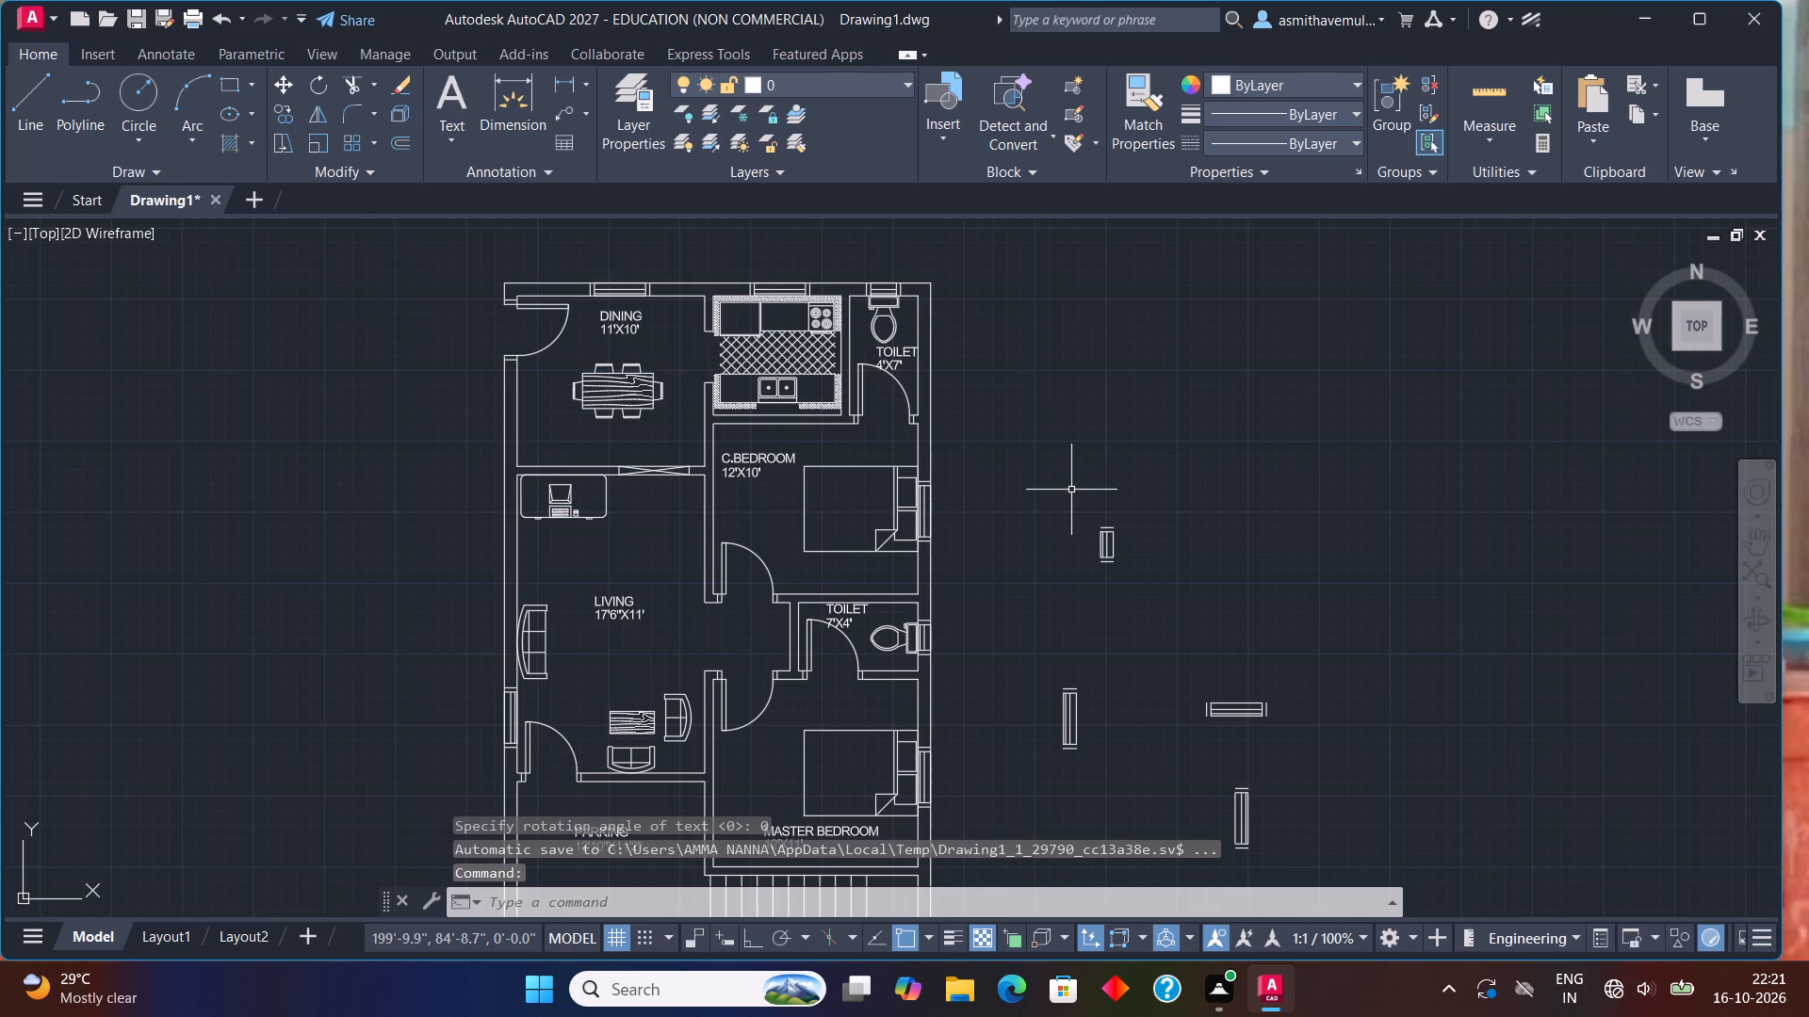
Delete the four spare window symbols lying east of the floor plan.
{"action": "middle_click_drag", "start_coordinate": [994, 672], "coordinate": [1051, 519]}
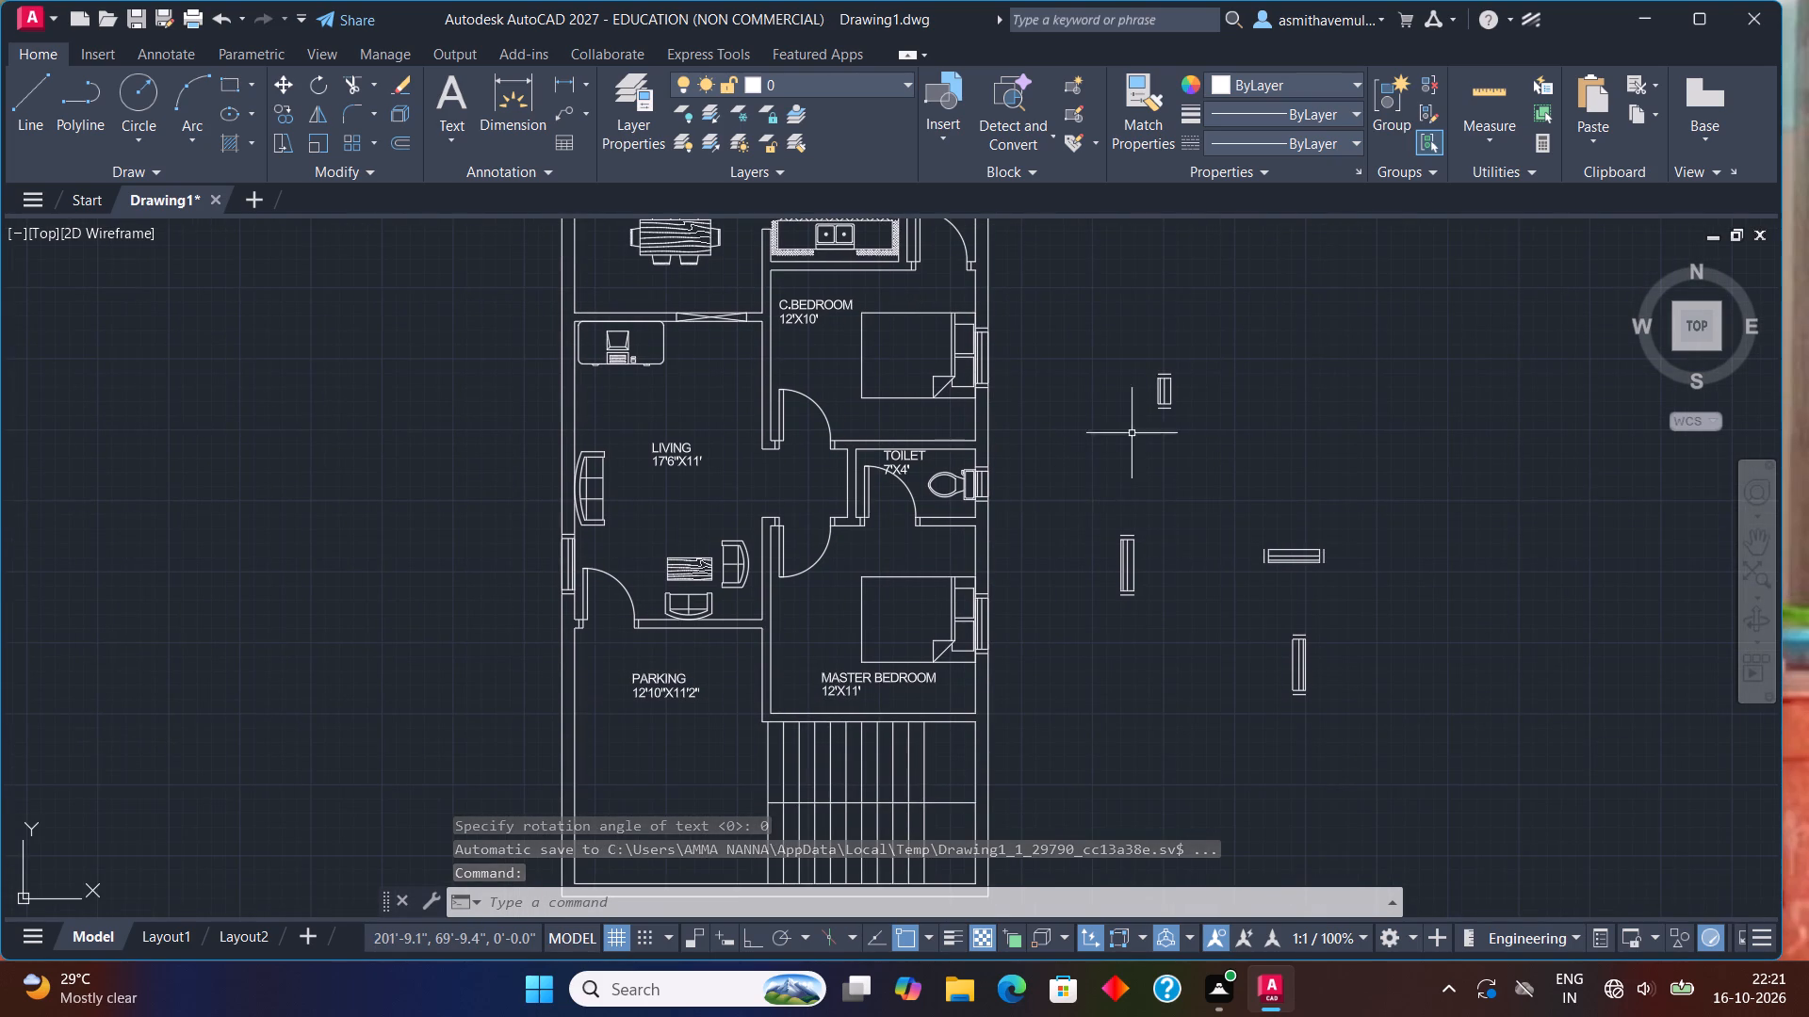
{"action": "left_click_drag", "start_coordinate": [1186, 335], "coordinate": [1468, 664]}
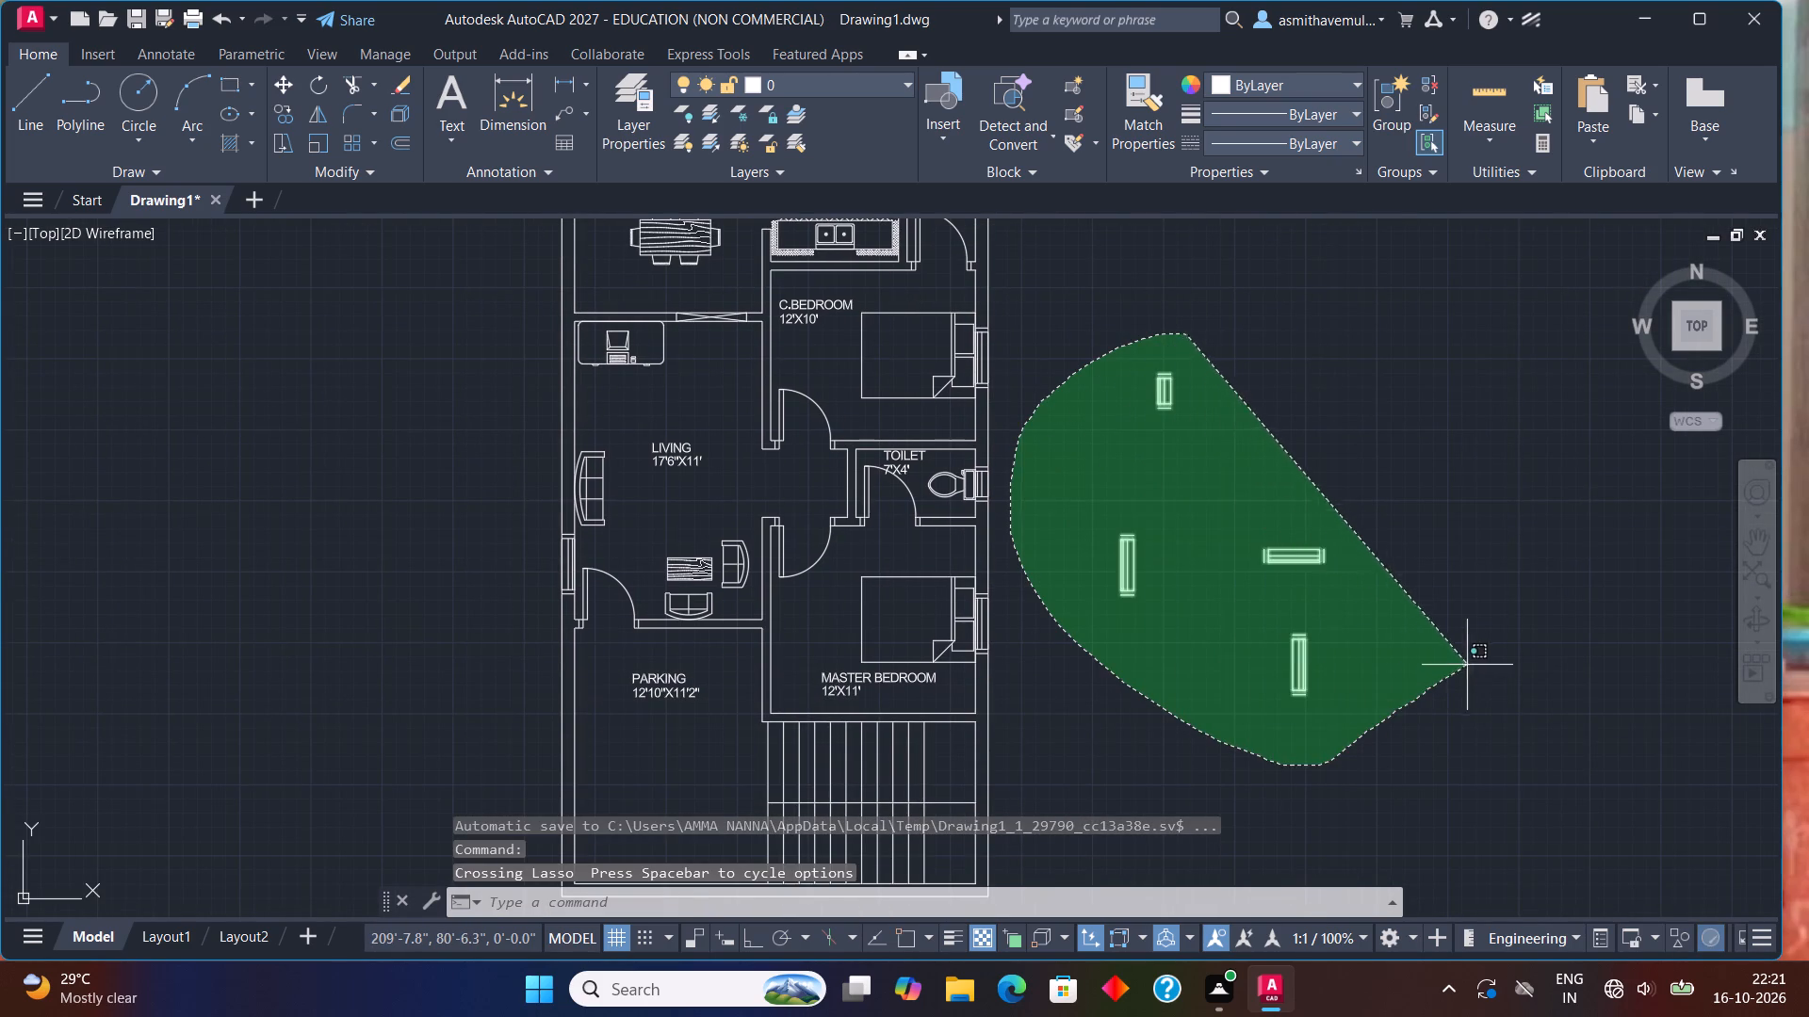
{"action": "left_click_drag", "start_coordinate": [1468, 664], "coordinate": [1472, 661]}
{"action": "key", "text": "Delete"}
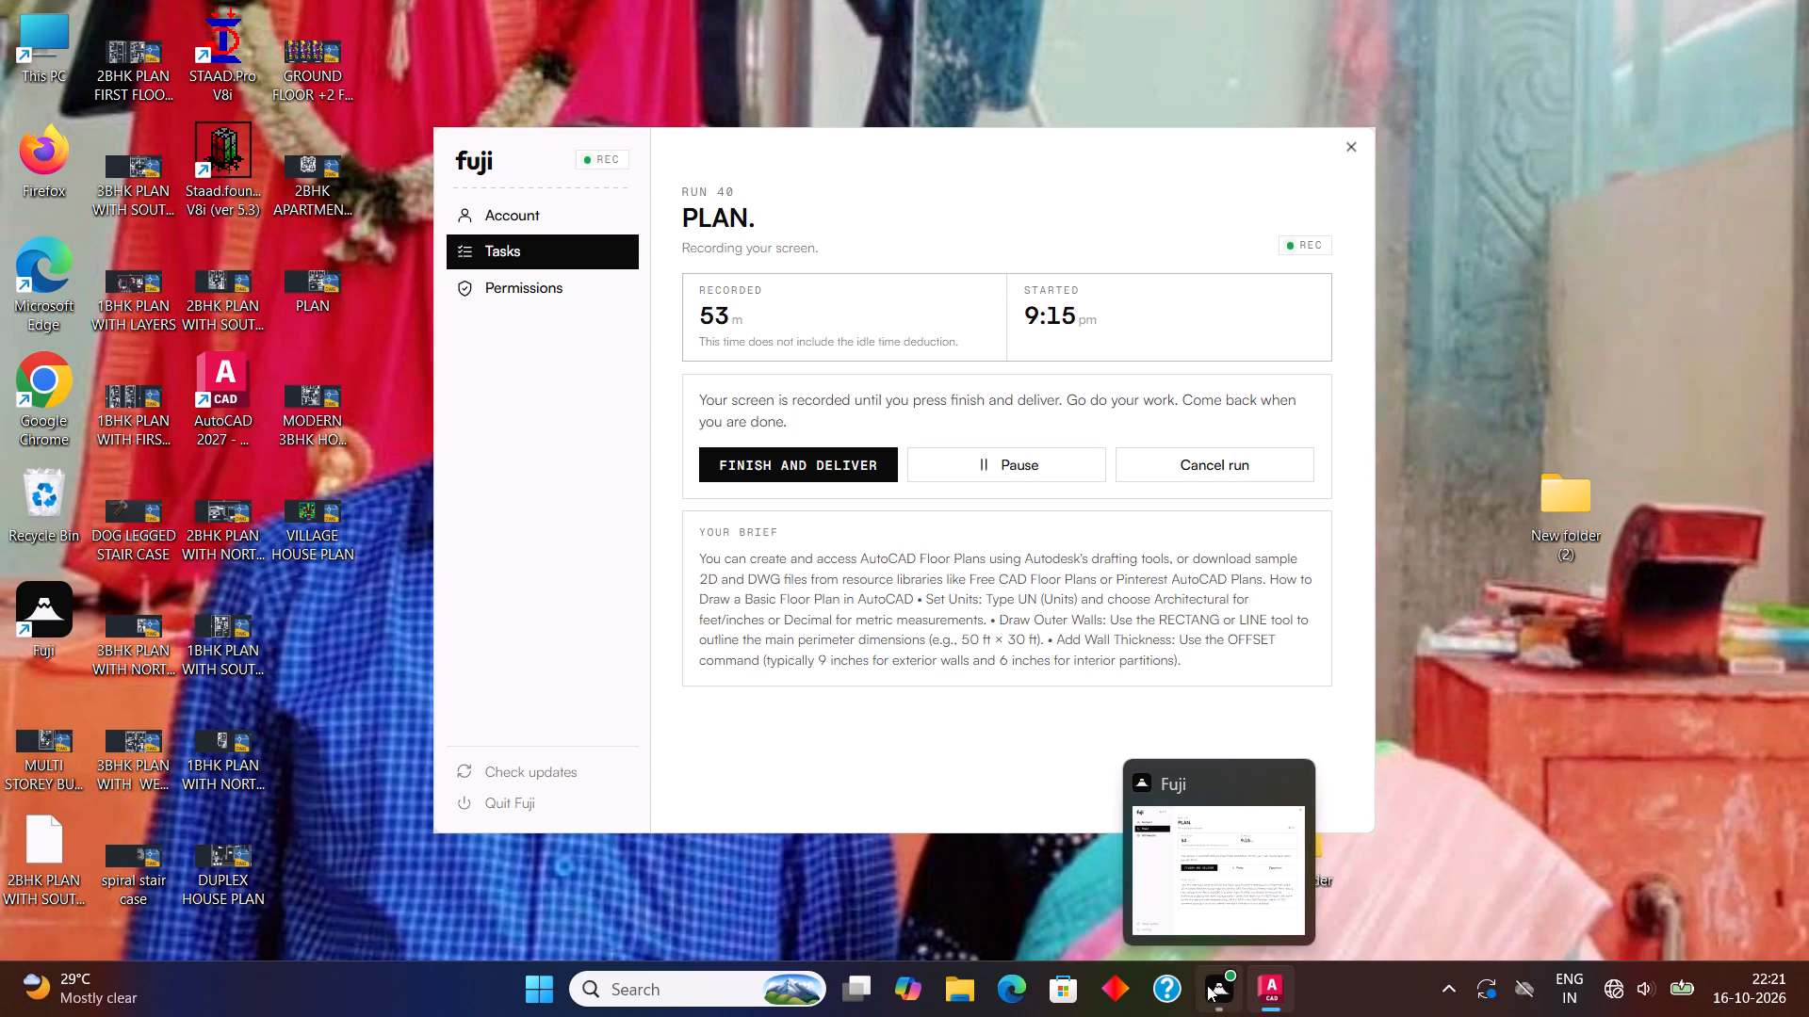
Draw two short lines across the south wall below the parking area, about 9' apart, to mark an opening west of the stairs.
{"action": "middle_click_drag", "start_coordinate": [941, 758], "coordinate": [1077, 557]}
{"action": "scroll", "coordinate": [1078, 554], "scroll_direction": "down", "scroll_amount": 1}
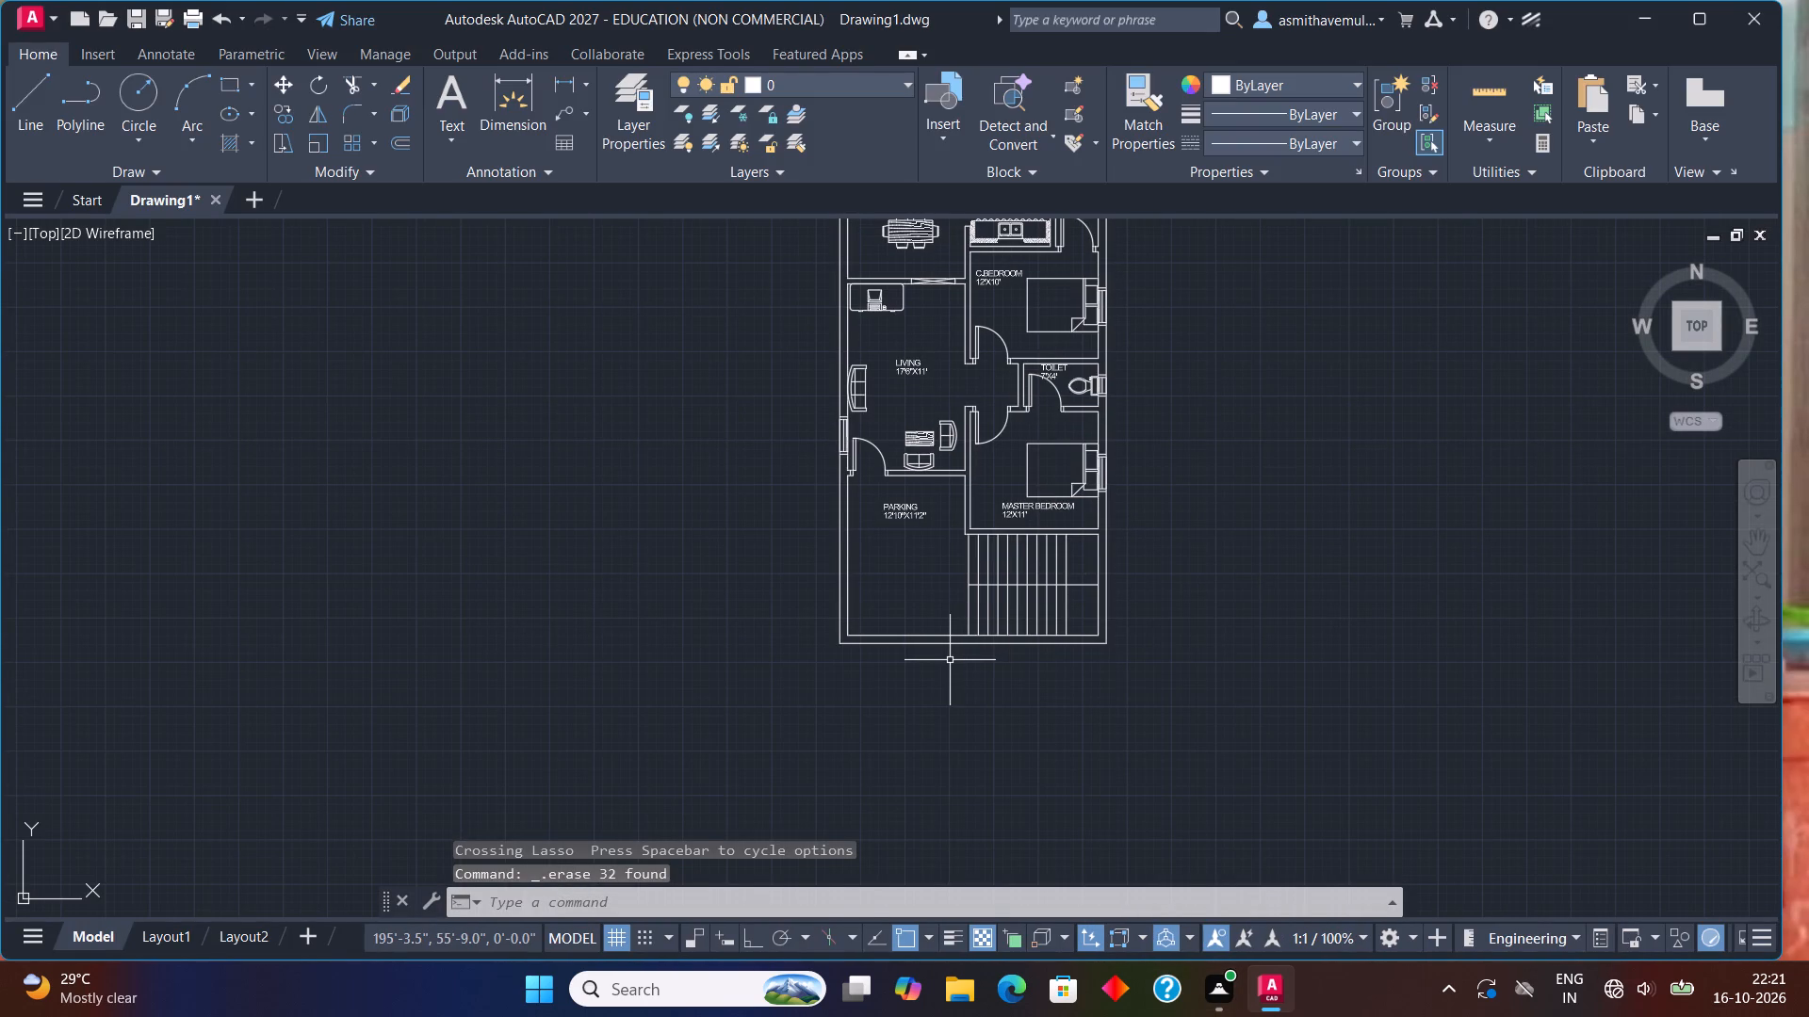
{"action": "scroll", "coordinate": [938, 663], "scroll_direction": "up", "scroll_amount": 3}
{"action": "key", "text": "l"}
{"action": "key", "text": "Return"}
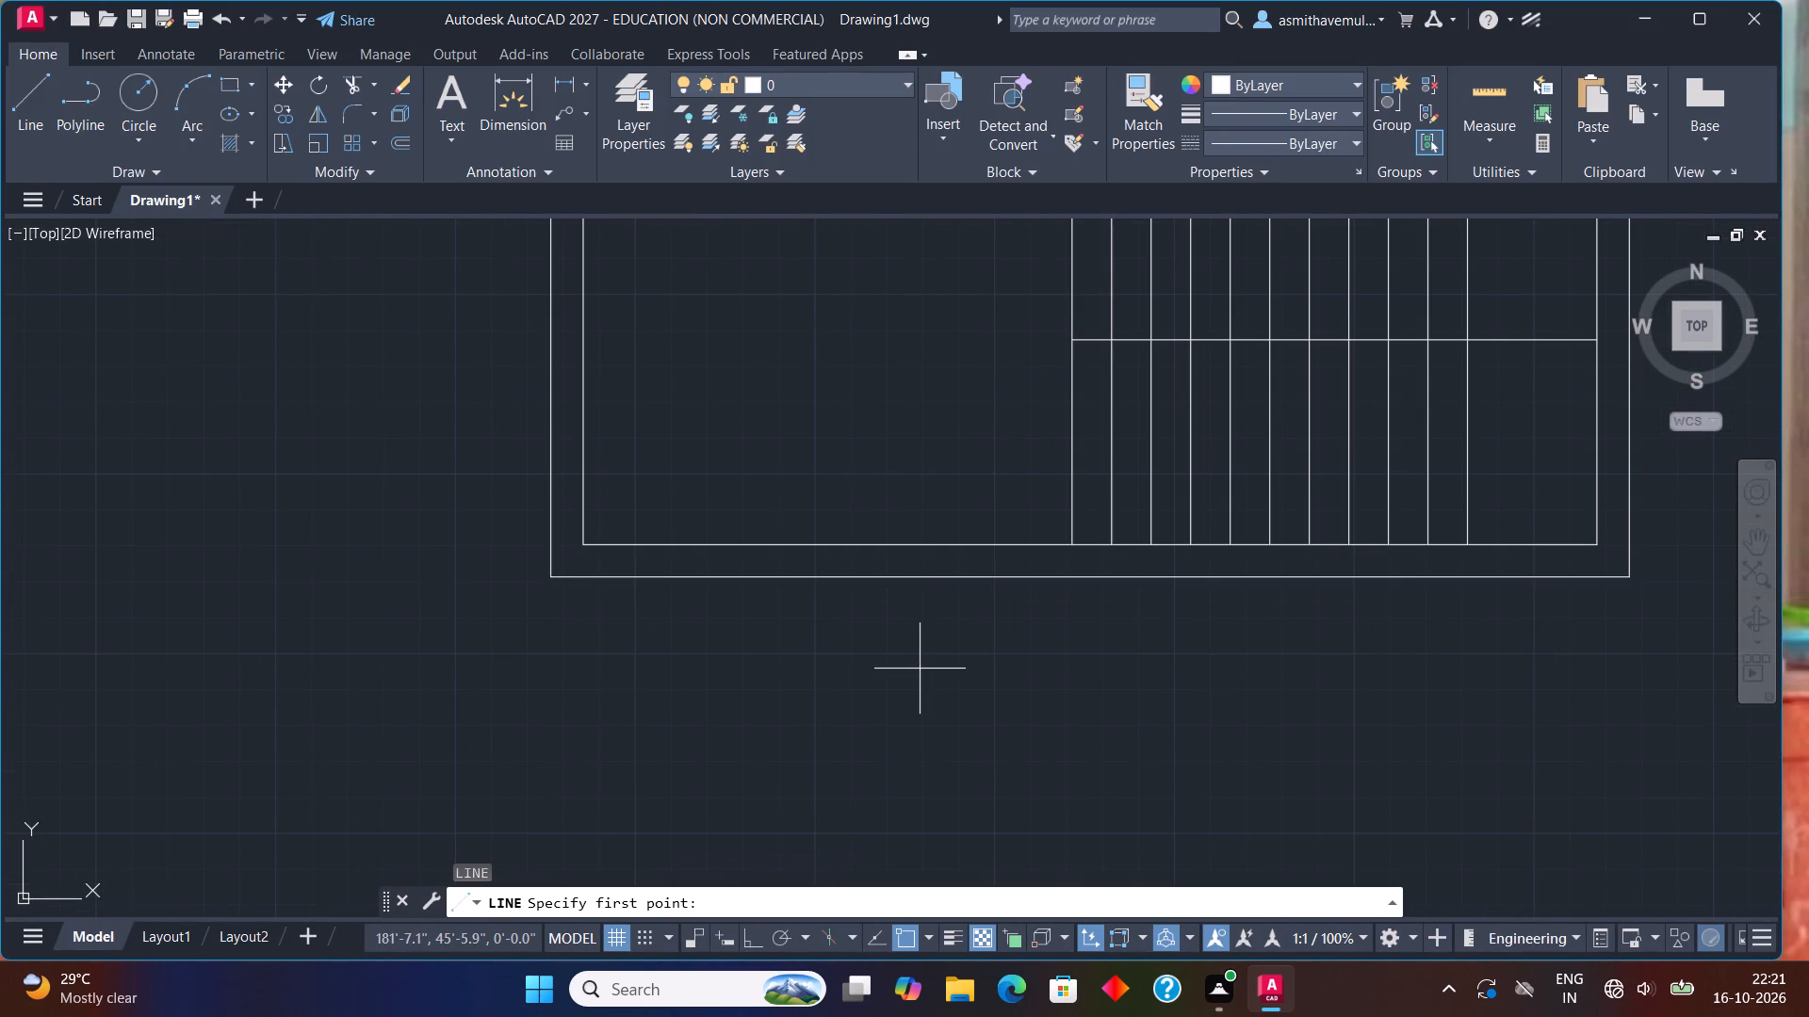
{"action": "left_click", "coordinate": [663, 541]}
{"action": "left_click", "coordinate": [664, 573]}
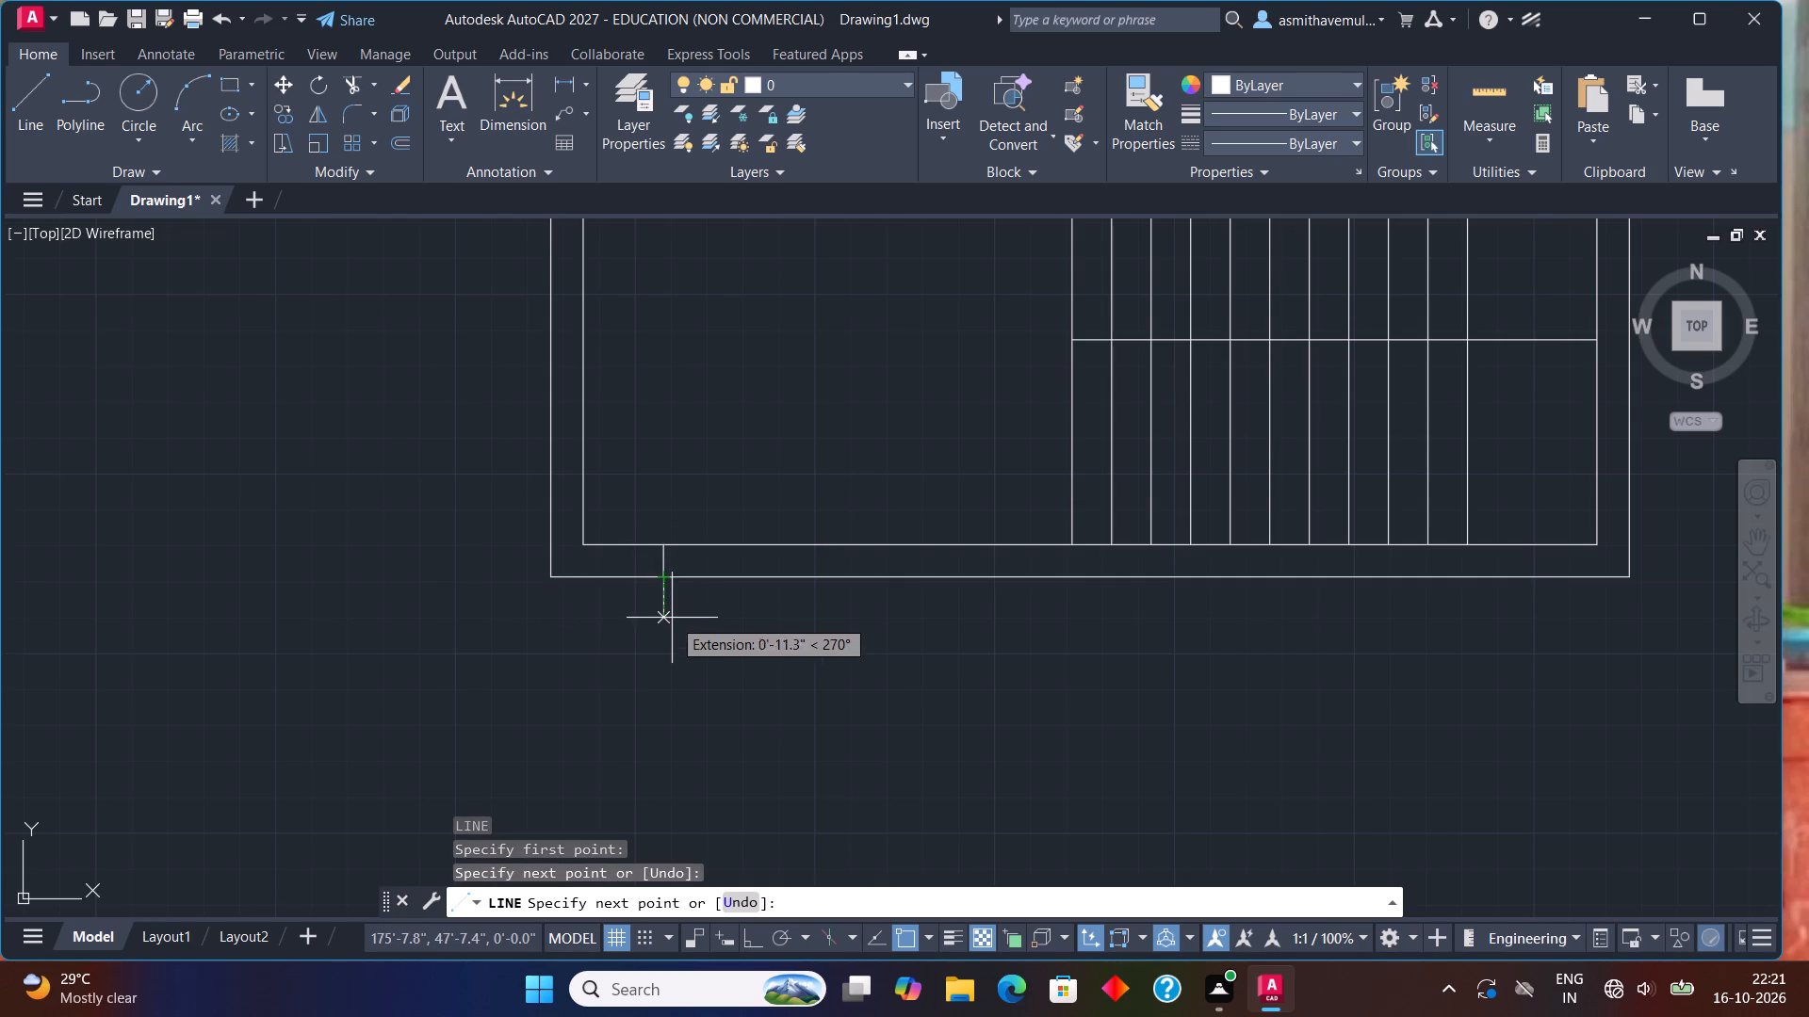
{"action": "key", "text": "Escape"}
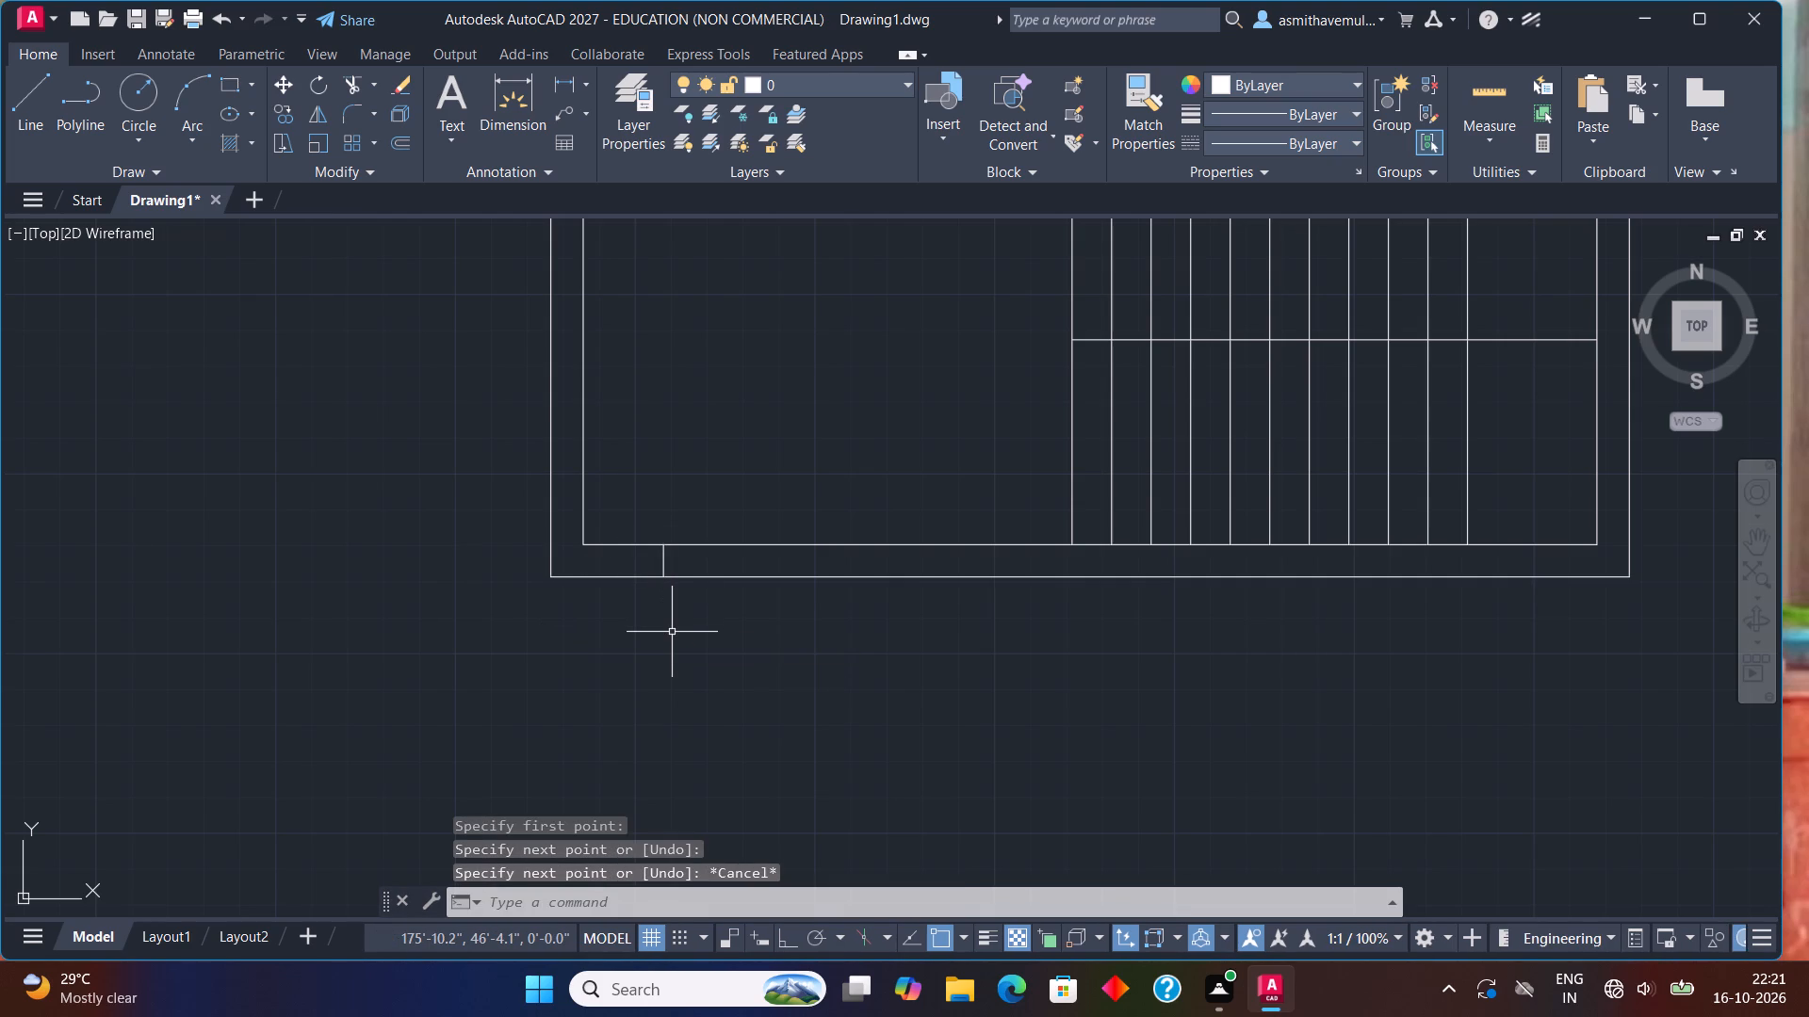
{"action": "key", "text": "l"}
{"action": "key", "text": "Return"}
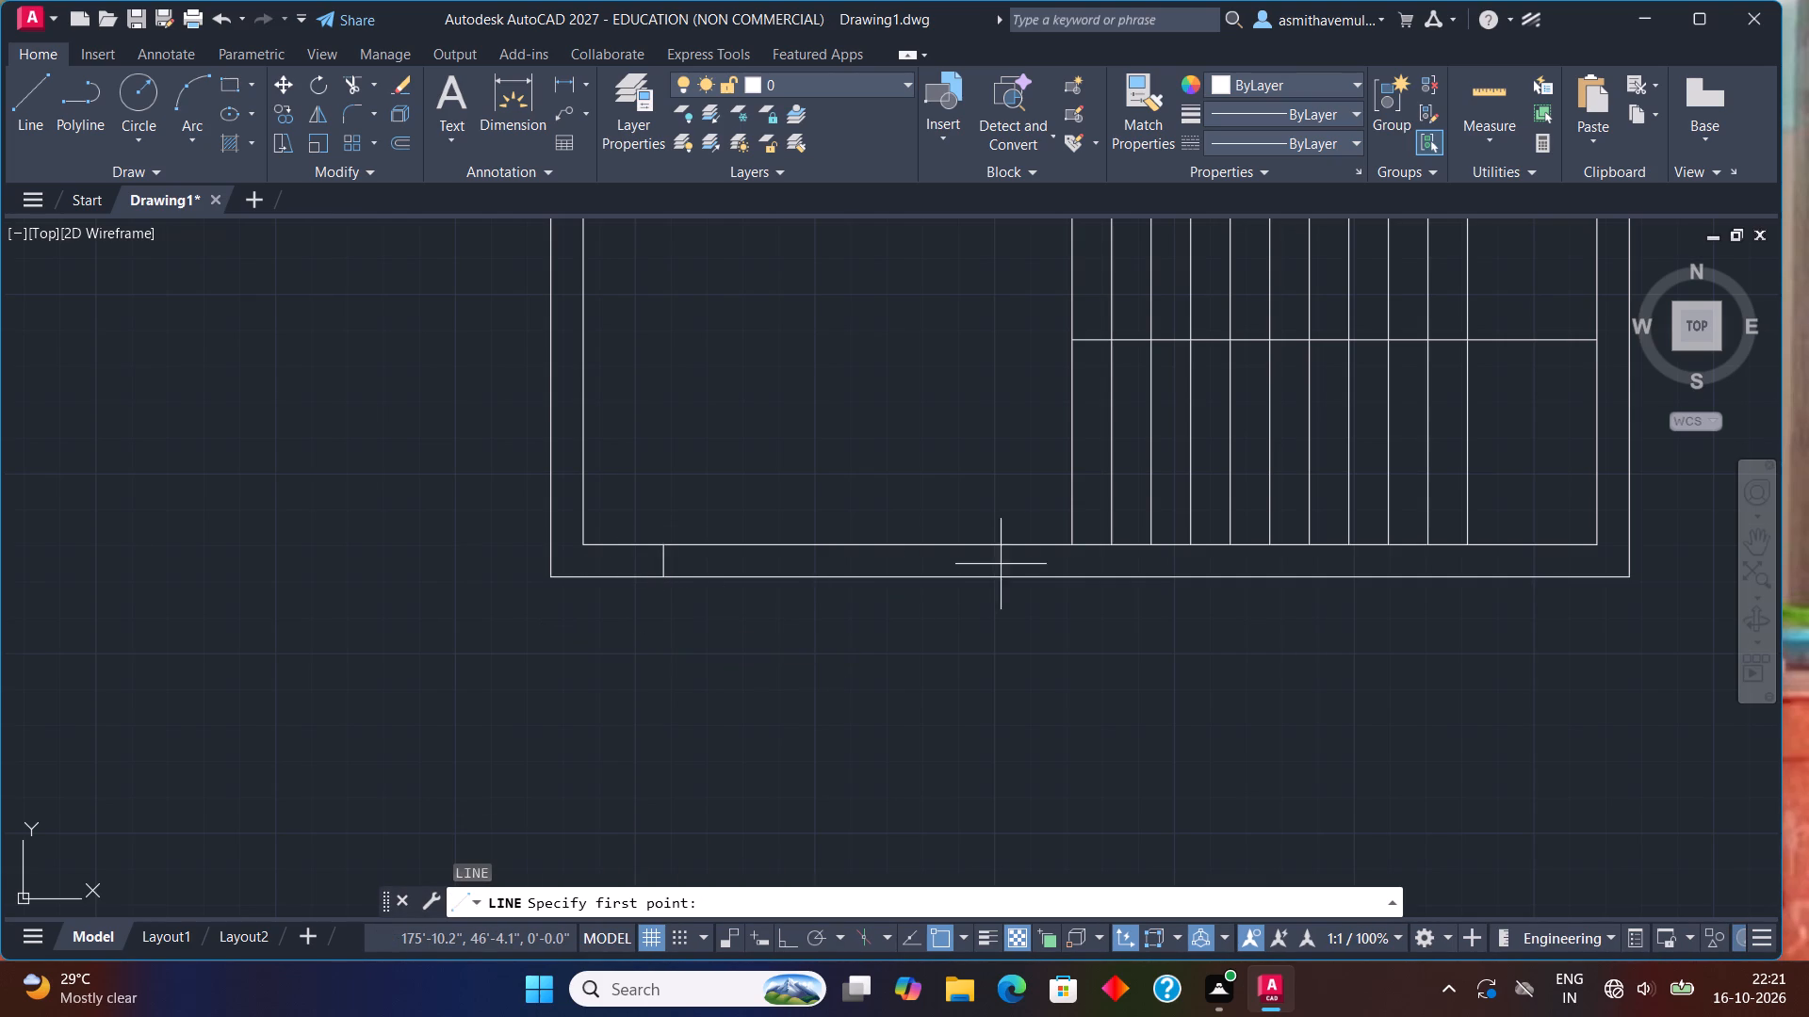
{"action": "left_click", "coordinate": [1048, 544]}
{"action": "left_click", "coordinate": [1051, 575]}
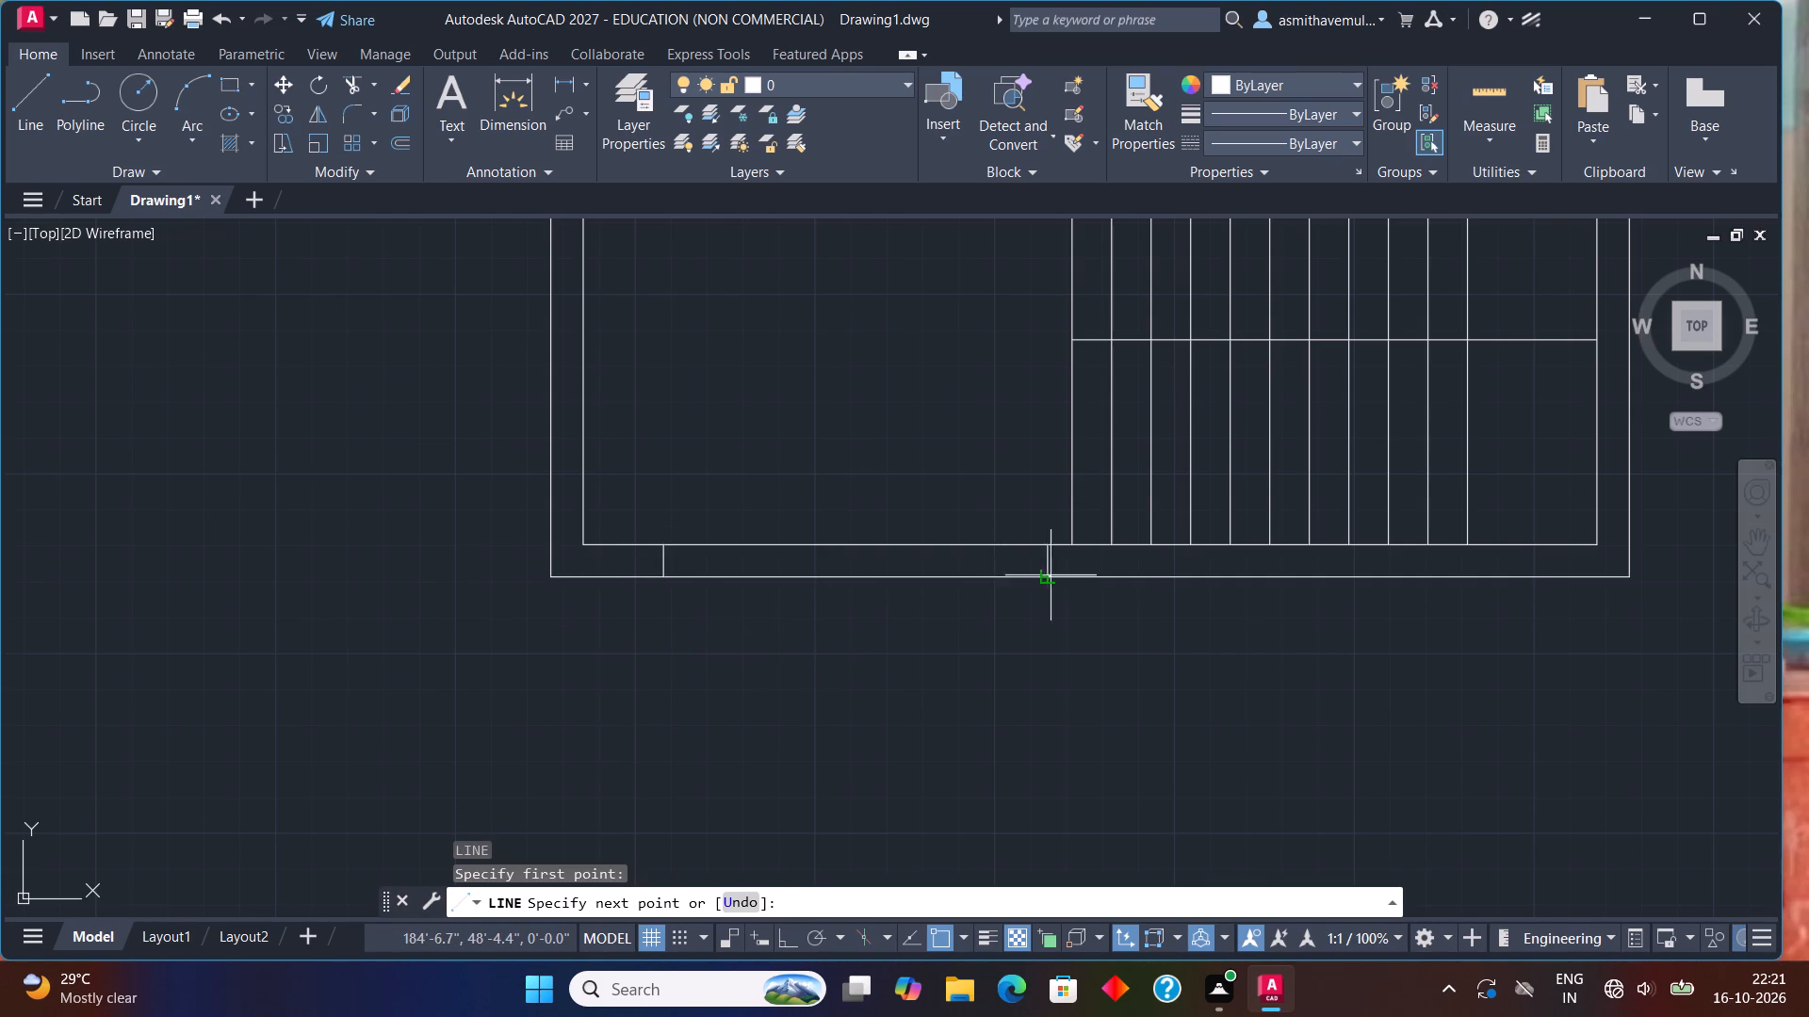
{"action": "key", "text": "Escape"}
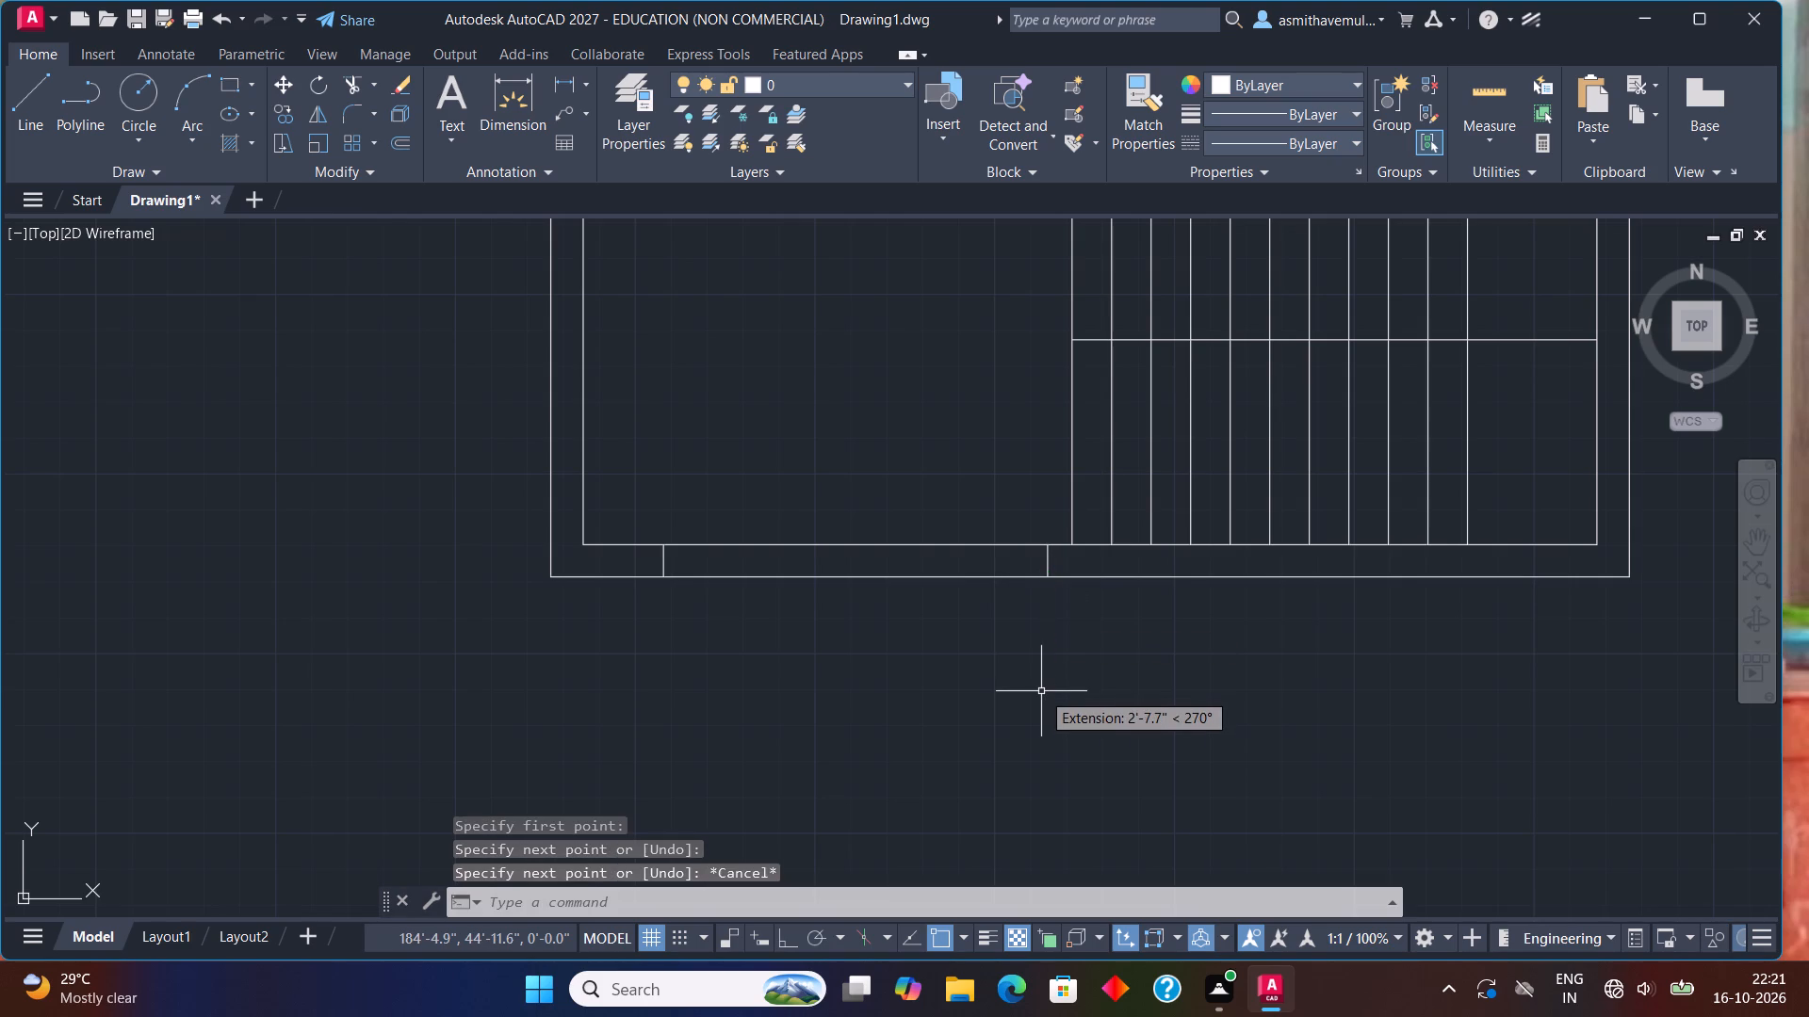
Draw a diagonal line across the parking opening from its inner west corner to its outer east corner.
{"action": "key", "text": "l"}
{"action": "key", "text": "Return"}
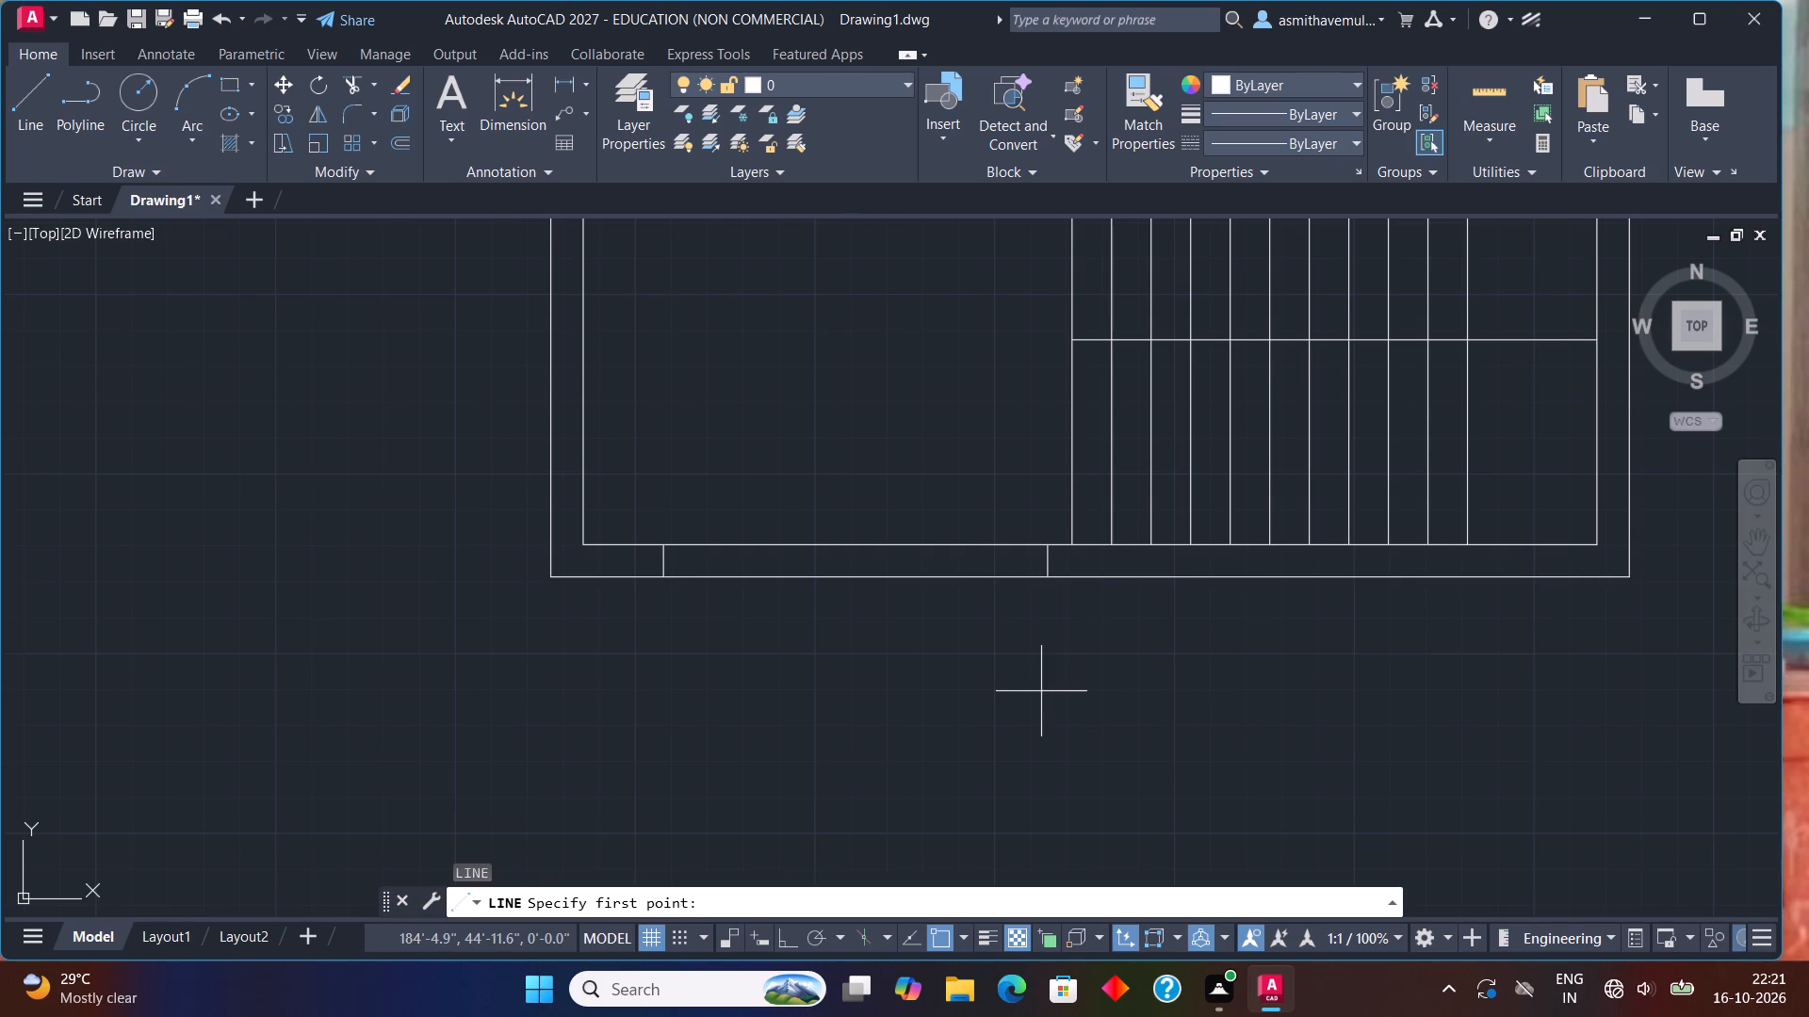
{"action": "left_click", "coordinate": [665, 544]}
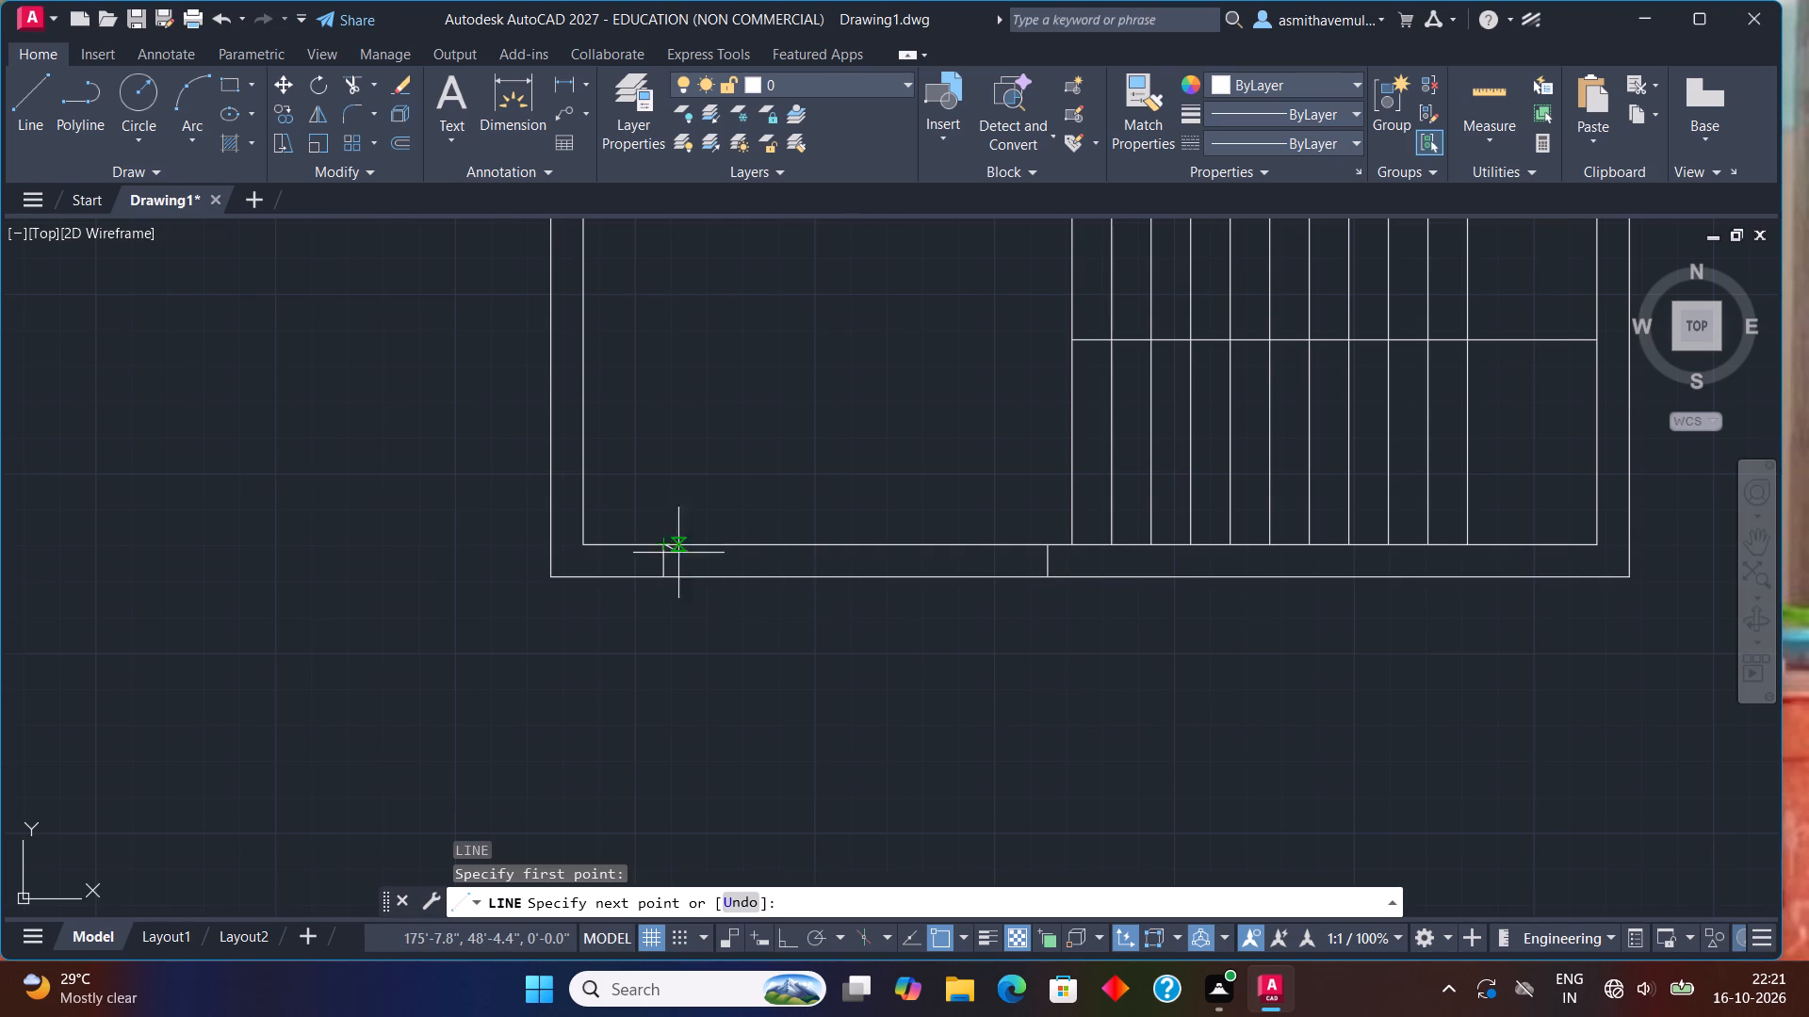
{"action": "left_click", "coordinate": [1056, 575]}
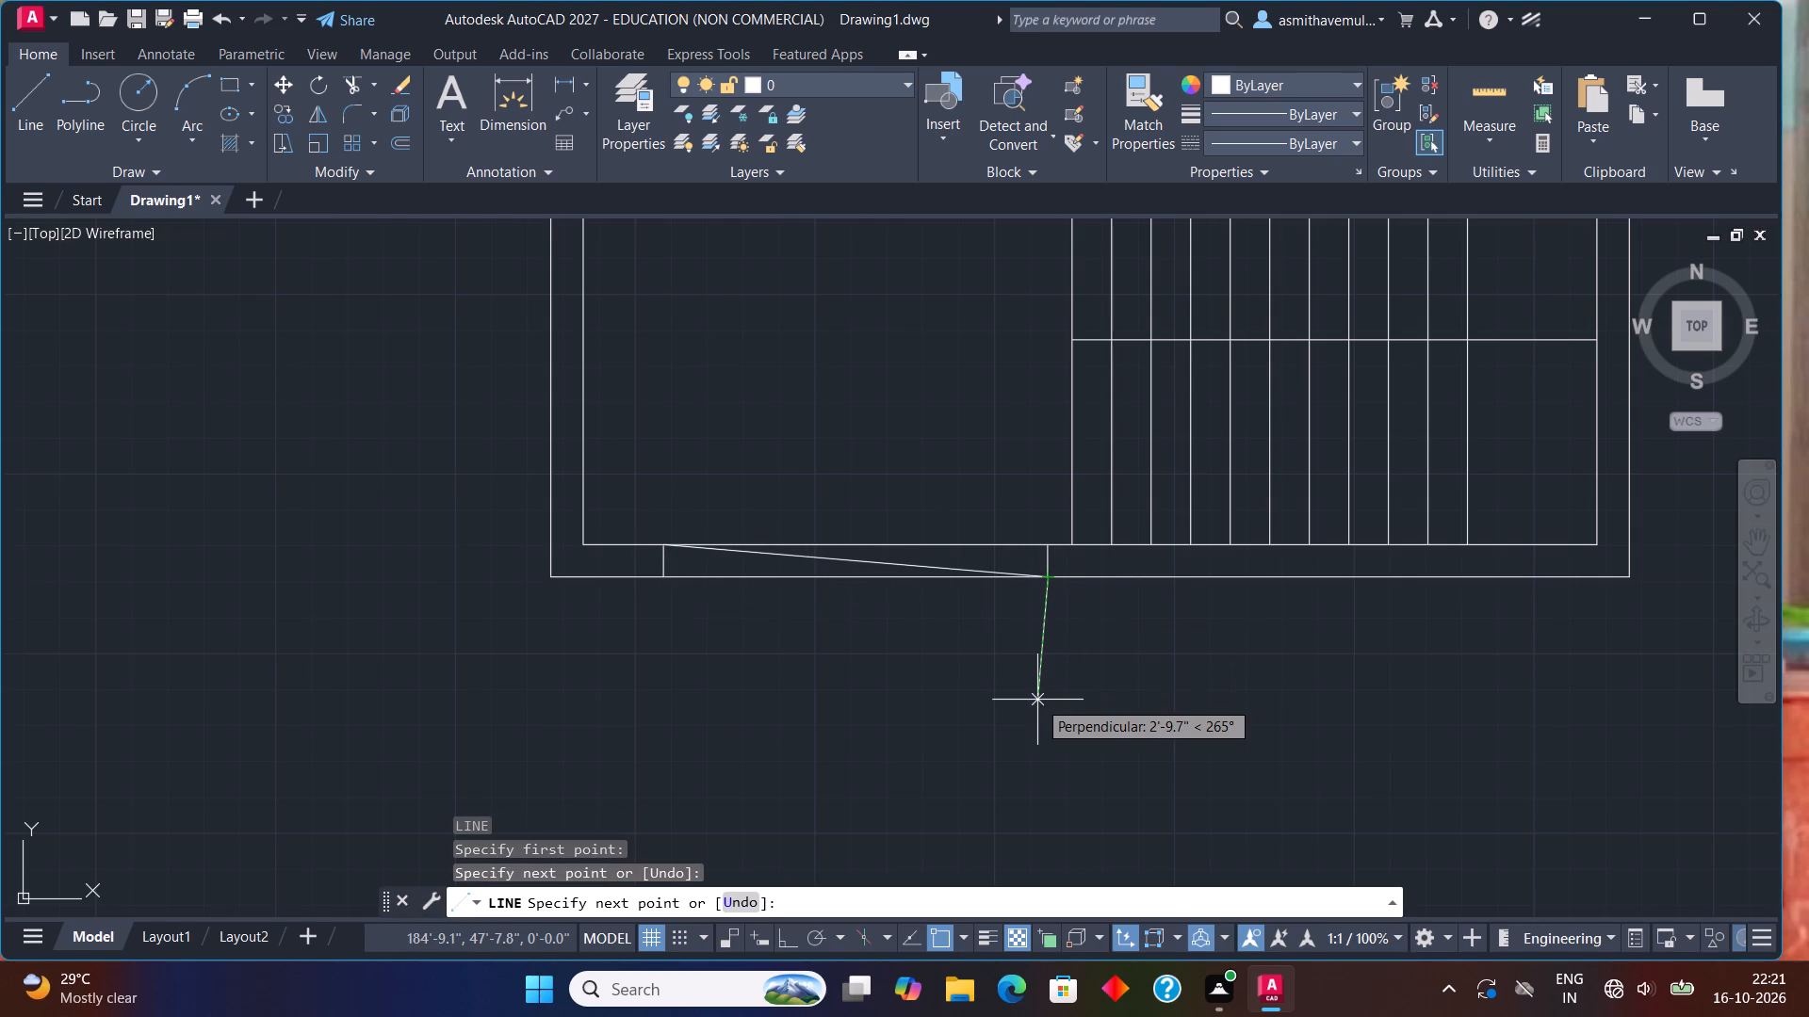
{"action": "key", "text": "Escape"}
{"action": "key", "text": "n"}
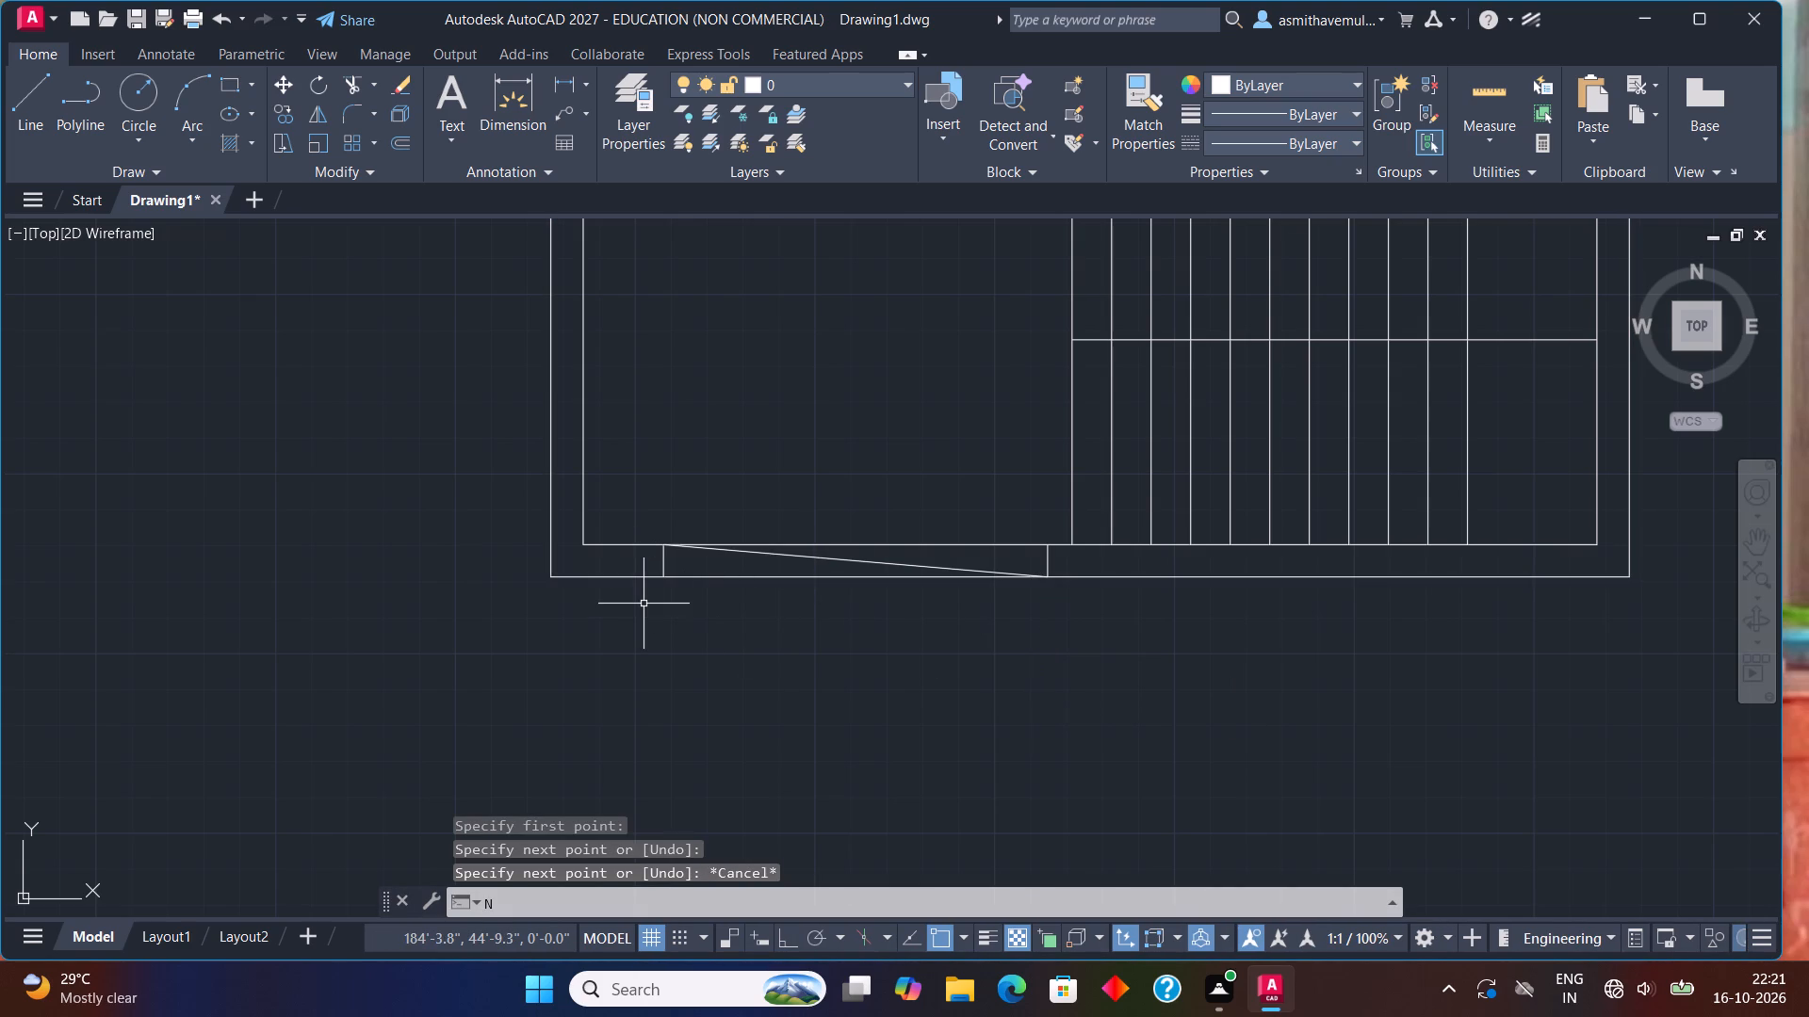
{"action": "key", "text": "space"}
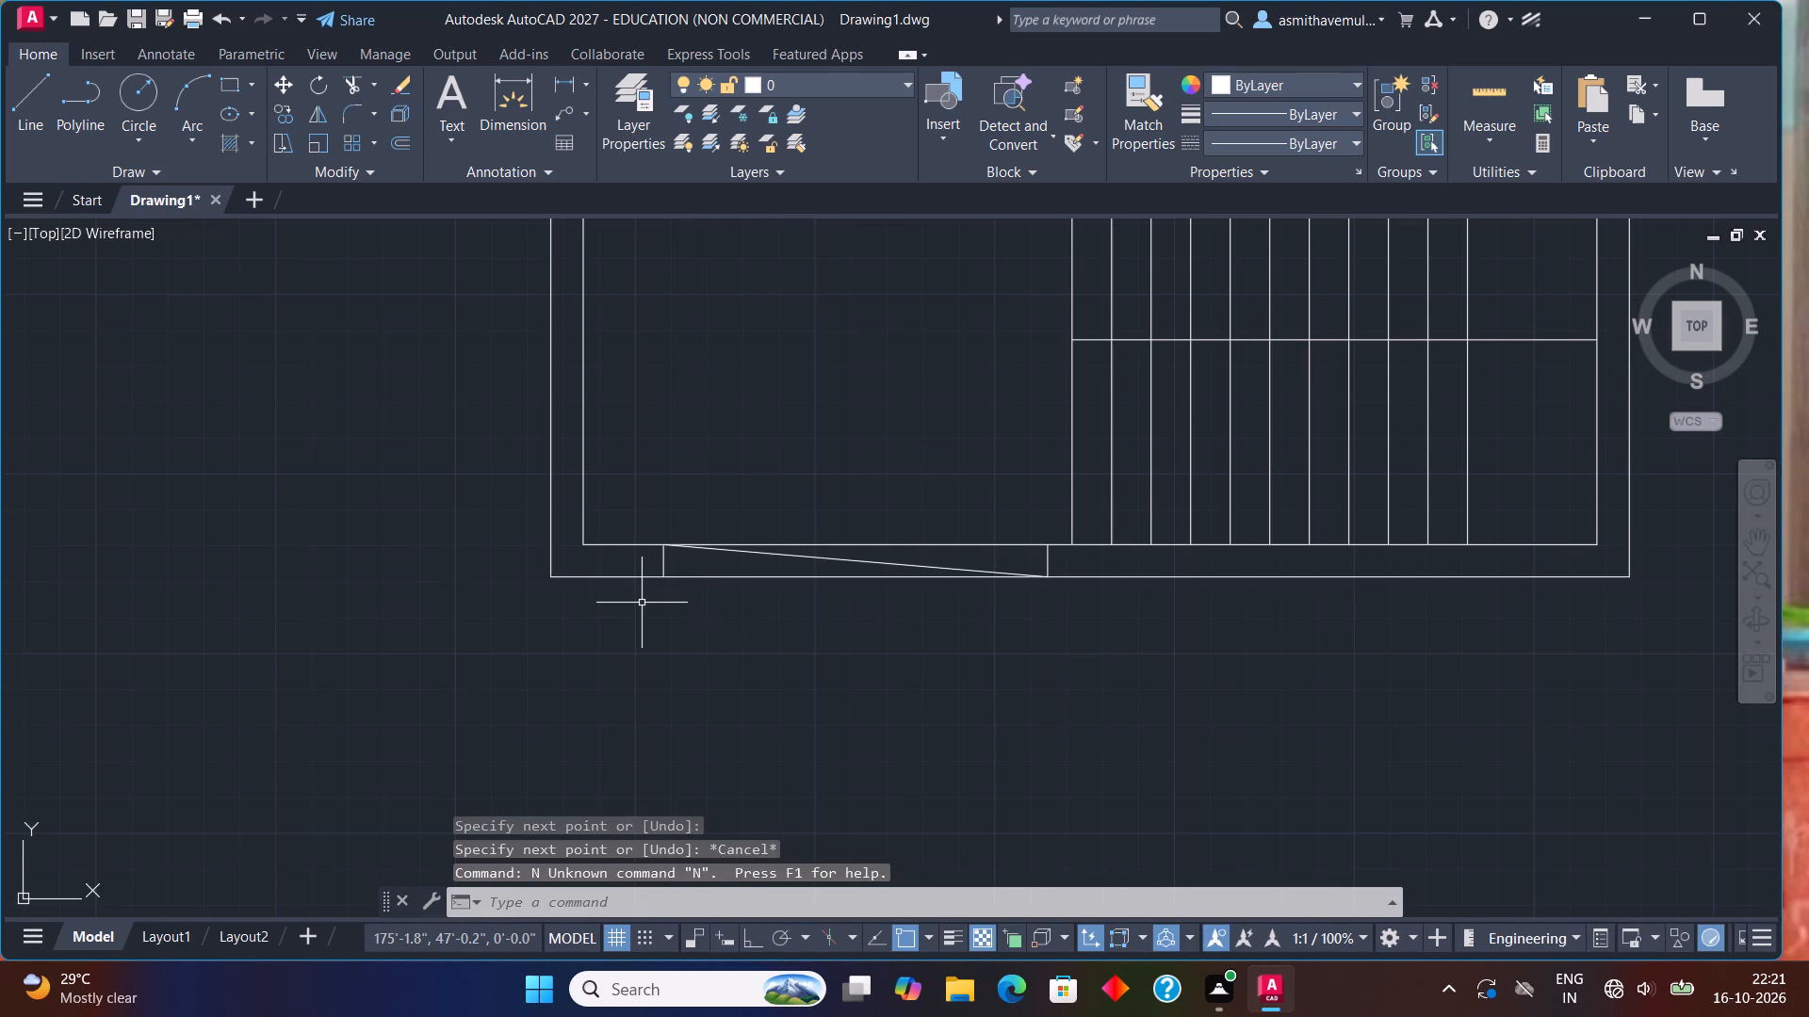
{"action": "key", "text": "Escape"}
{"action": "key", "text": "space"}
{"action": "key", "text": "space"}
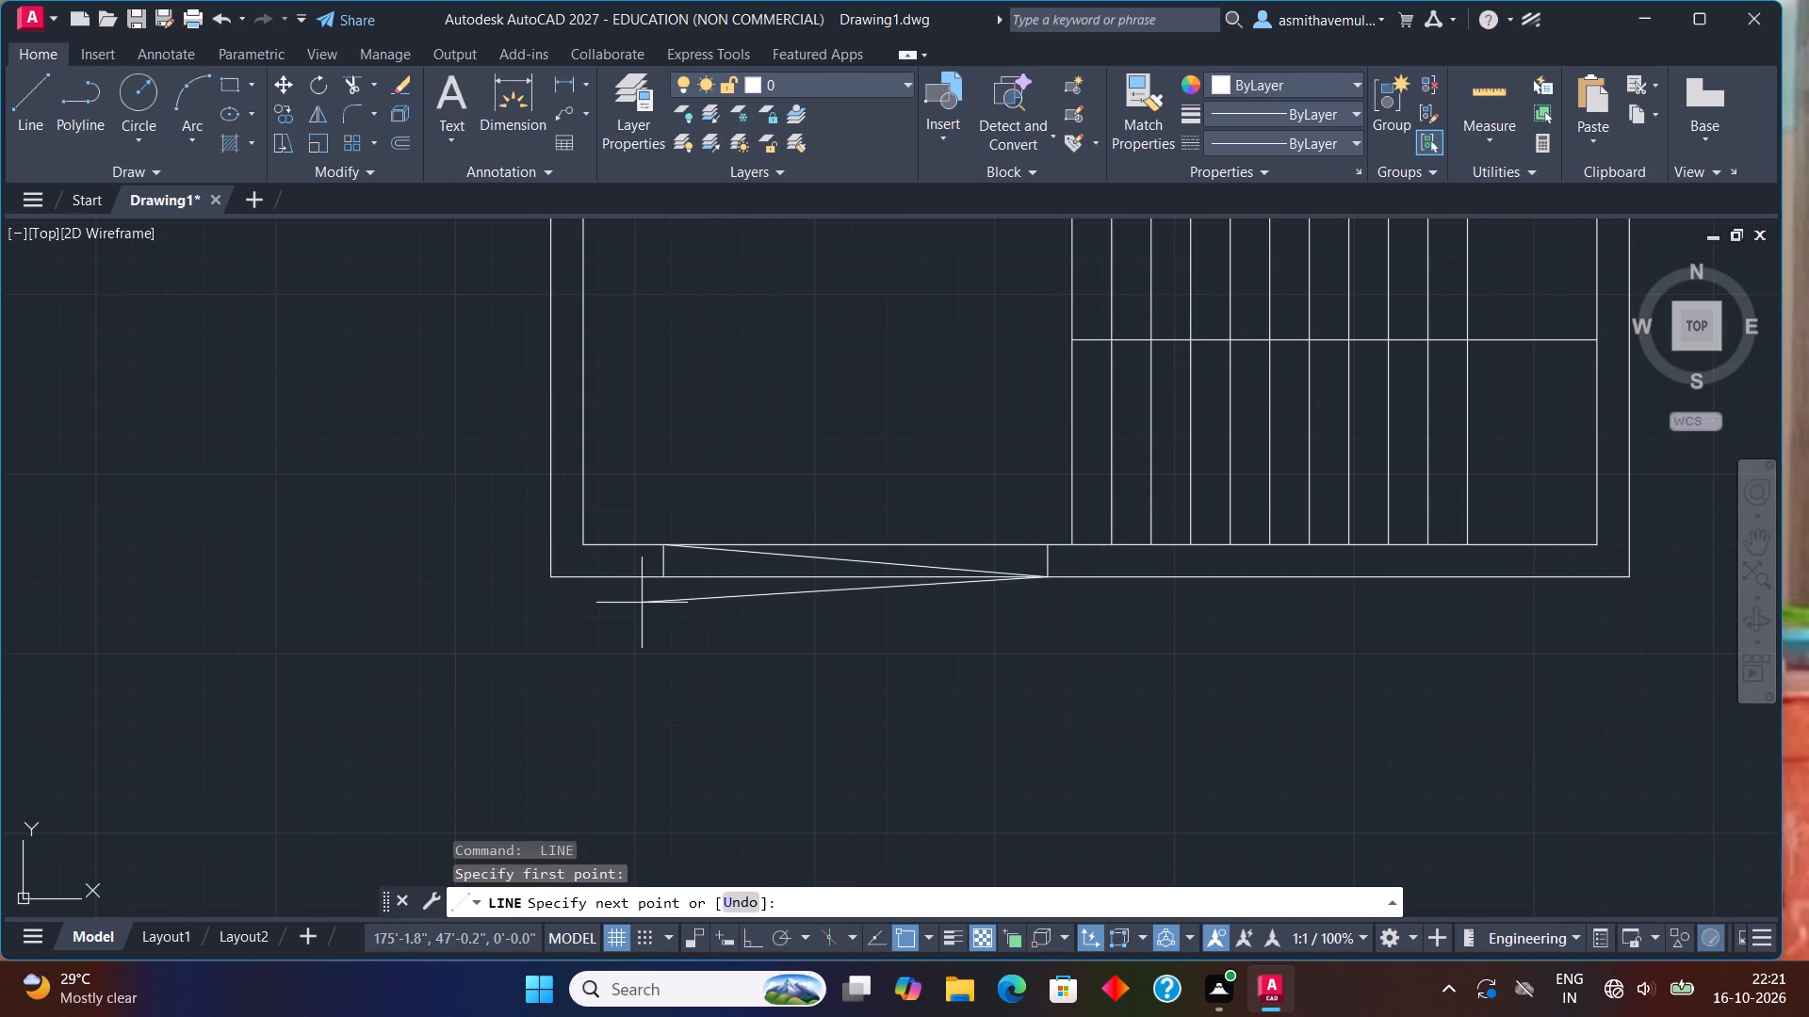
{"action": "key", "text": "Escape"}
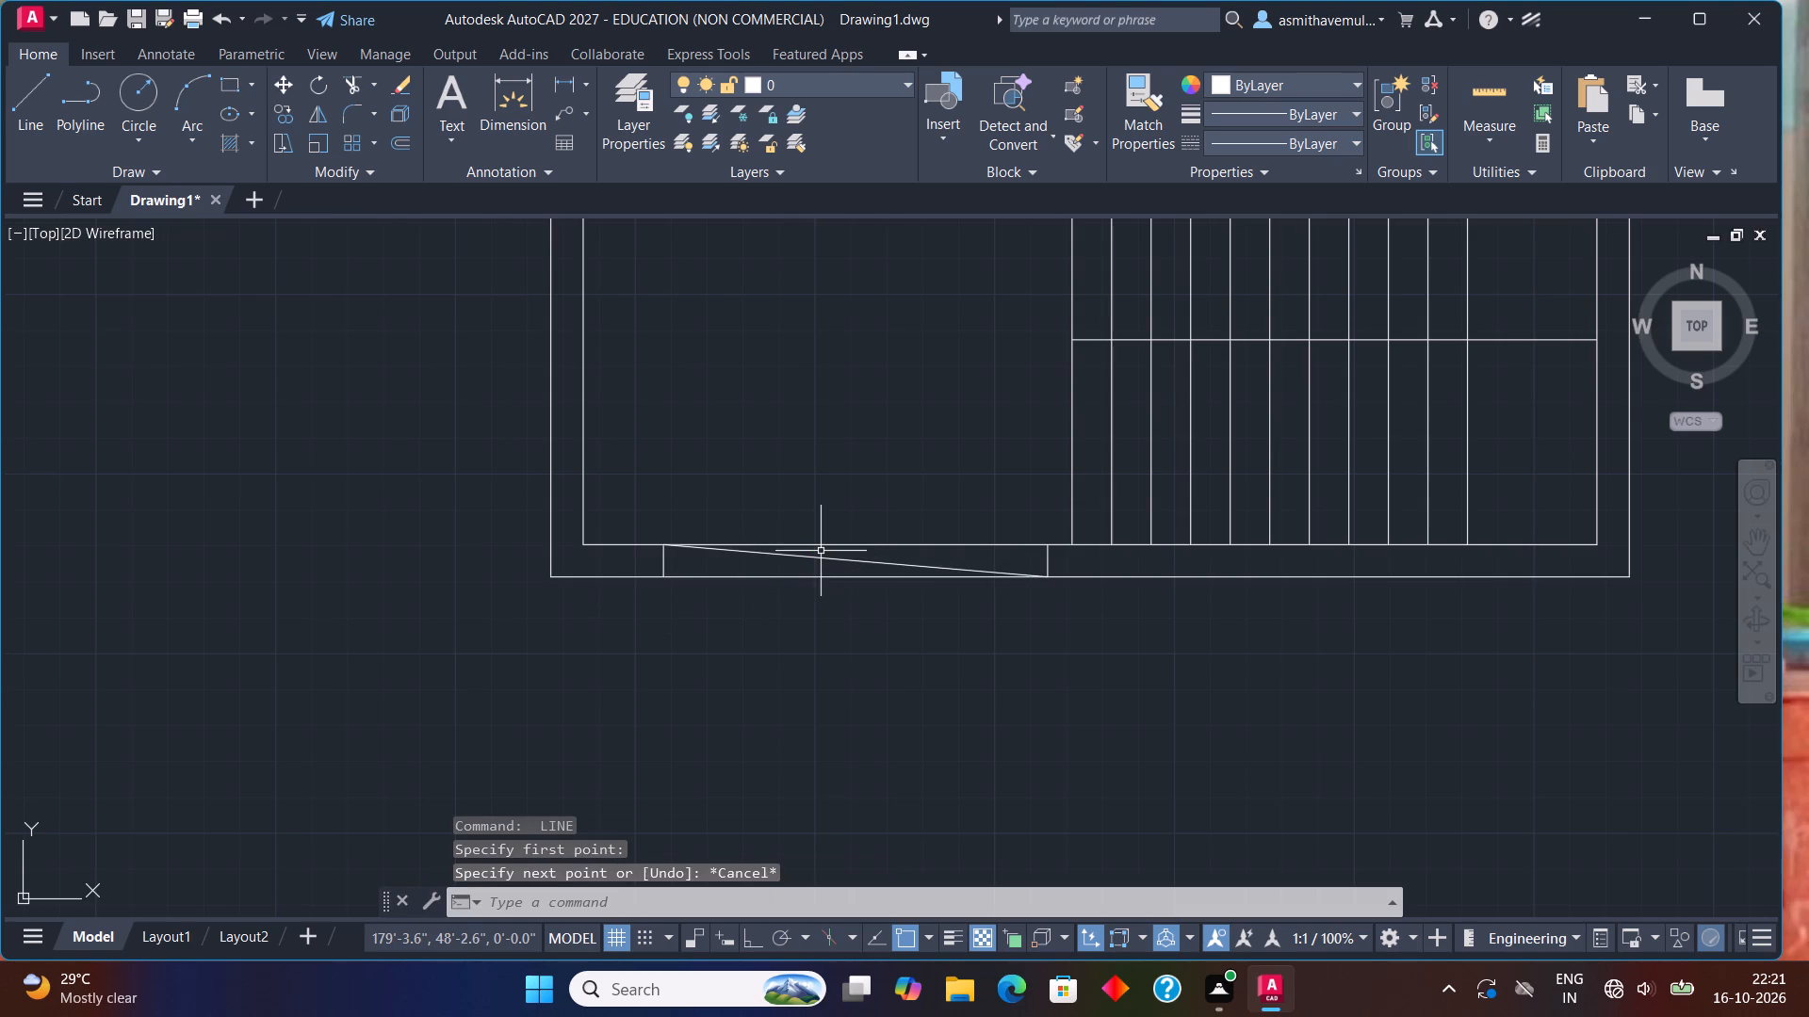
Draw the crossing diagonal from the parking opening's outer west corner to its inner east corner.
{"action": "key", "text": "space"}
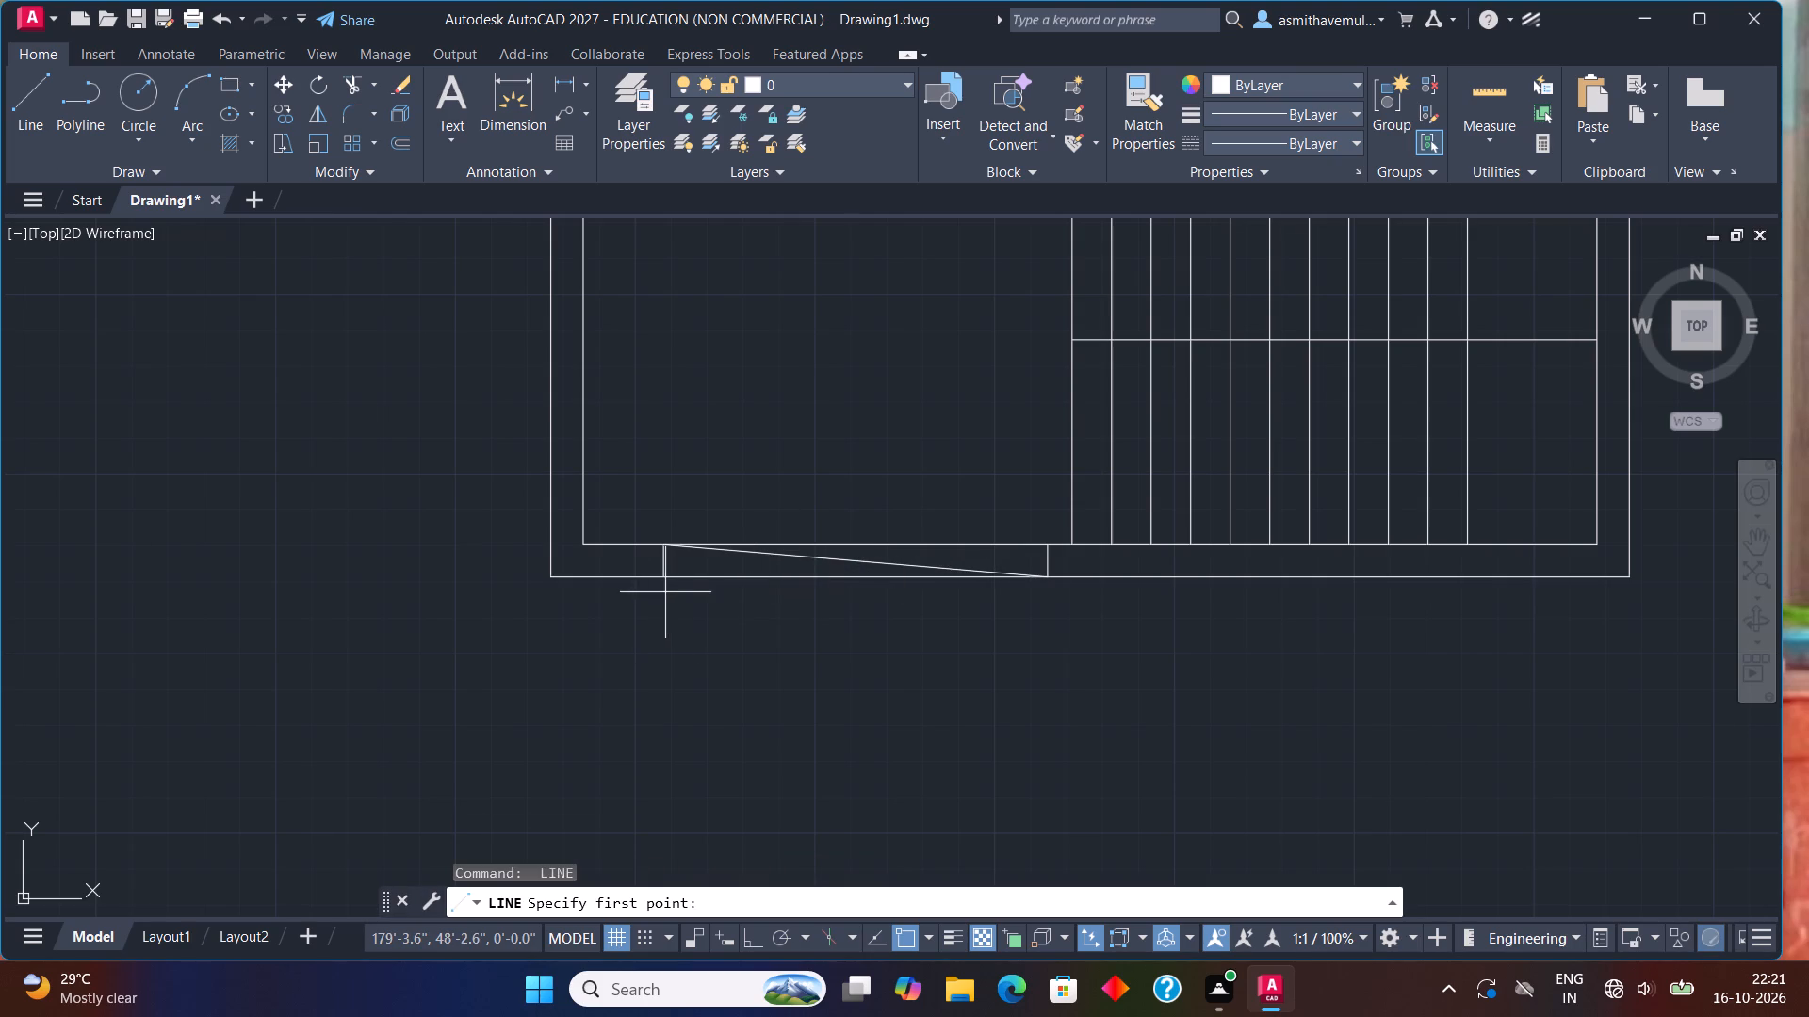
{"action": "left_click", "coordinate": [660, 579]}
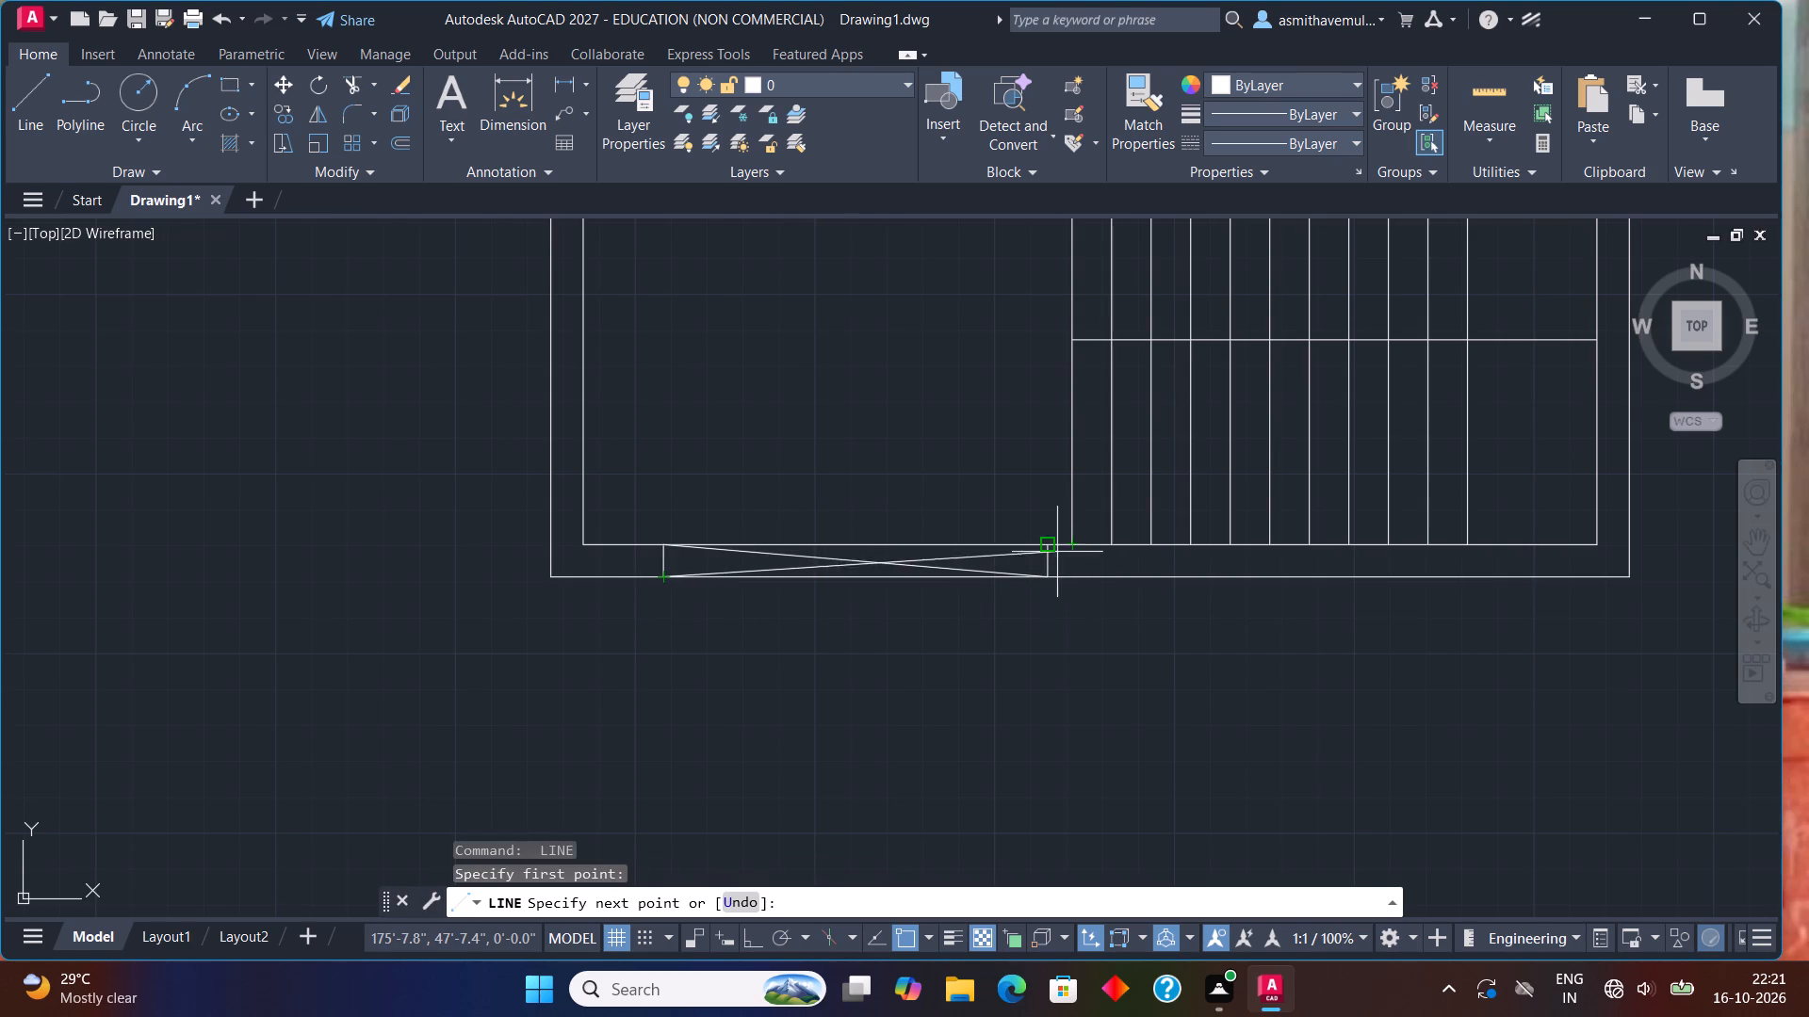
{"action": "left_click", "coordinate": [1051, 547]}
{"action": "key", "text": "Escape"}
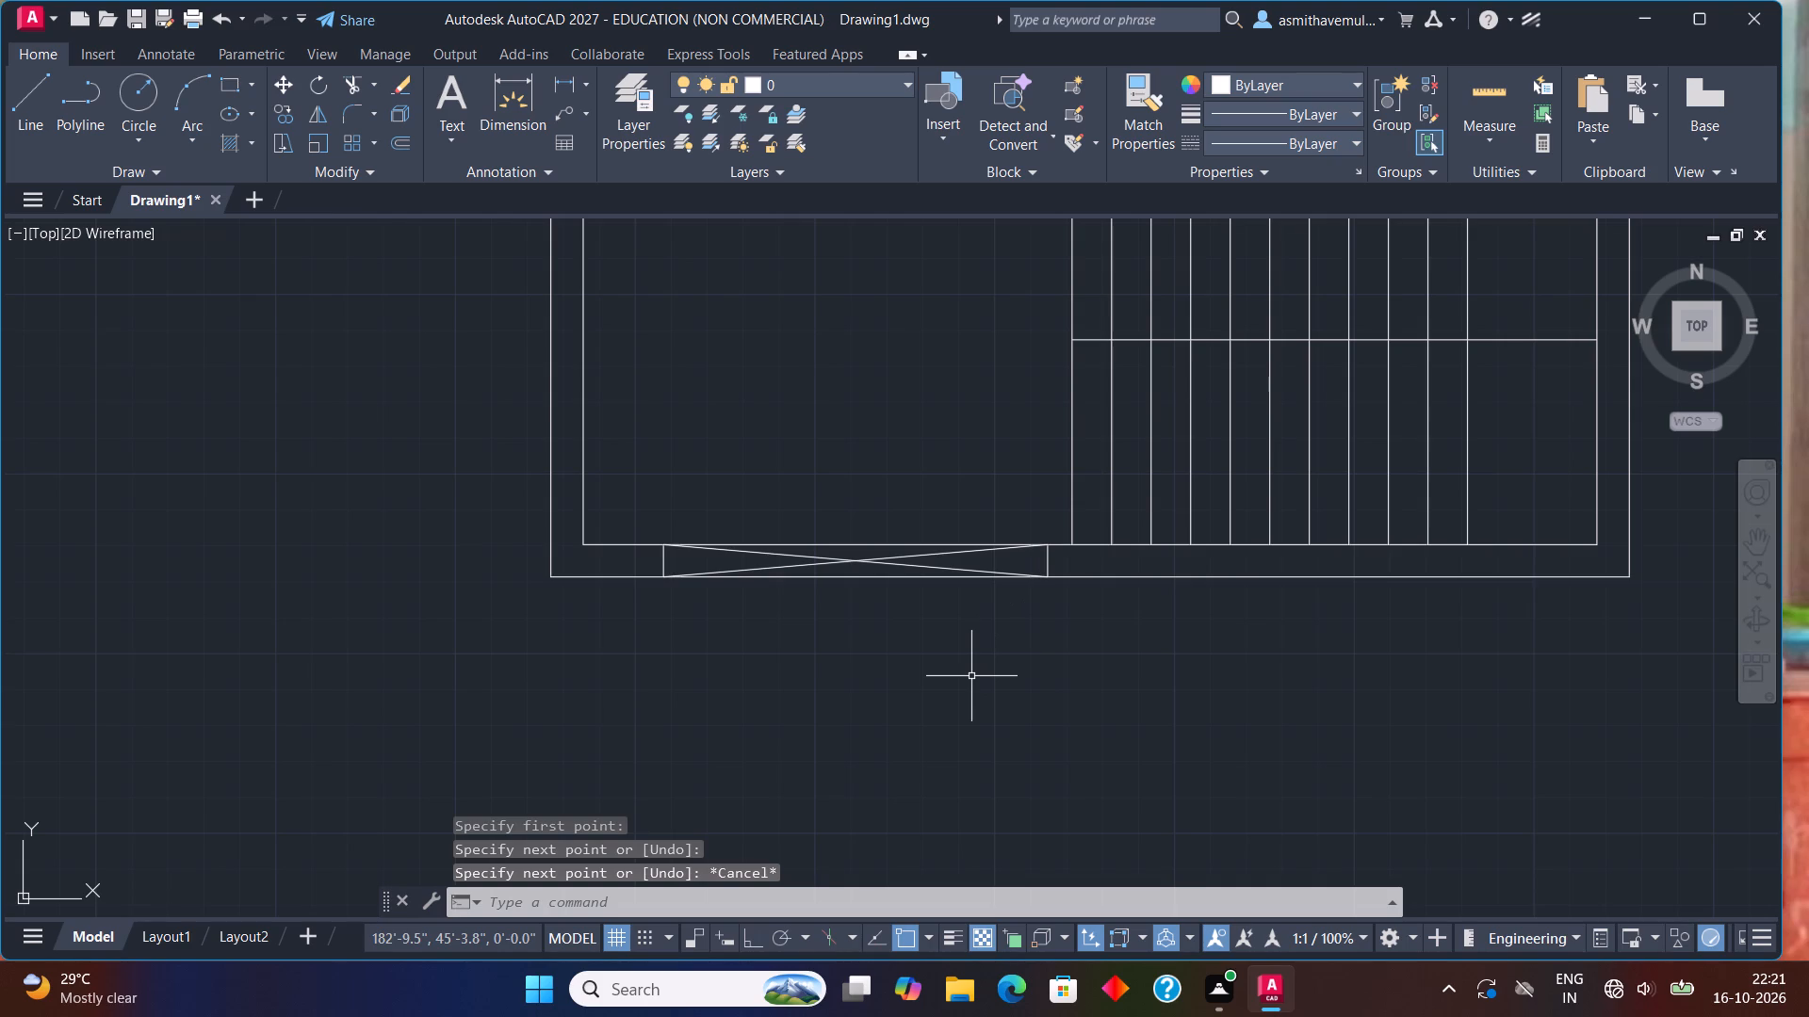
Place a Vehicles - Imperial block from the architectural tool palette outside the plan, southwest of the parking opening.
{"action": "key", "text": "ctrl+3"}
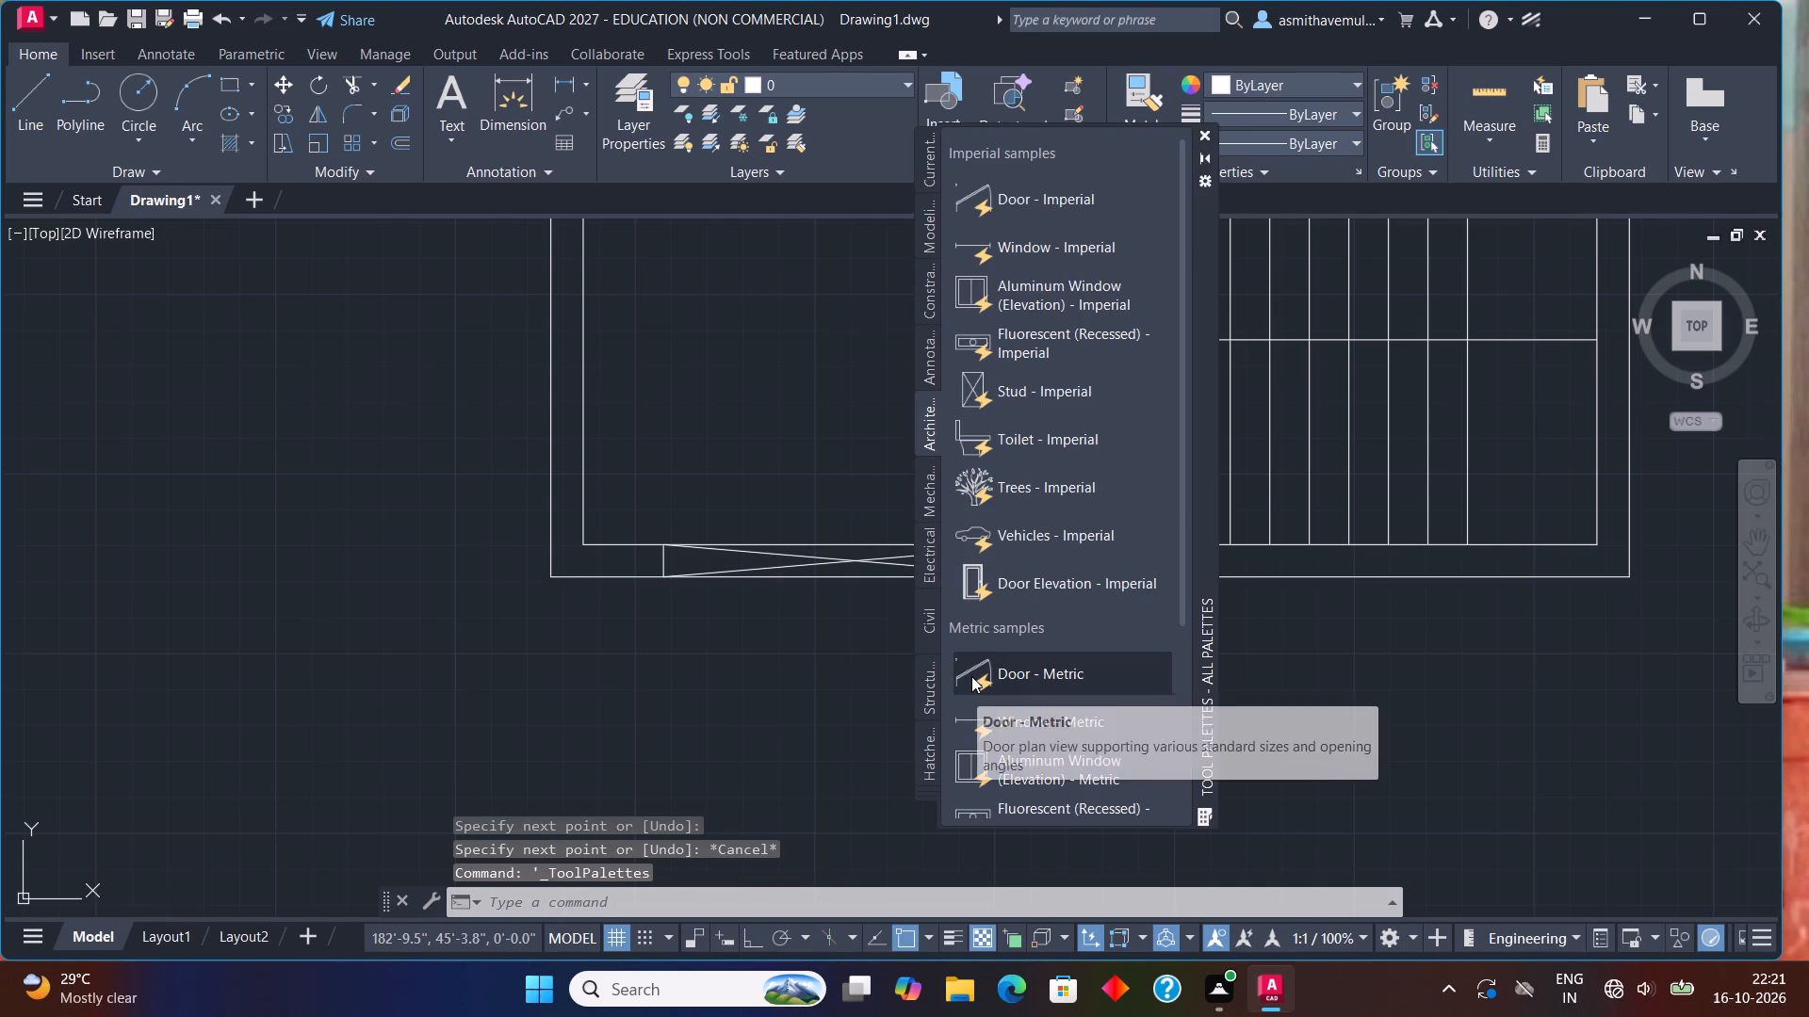
{"action": "left_click_drag", "start_coordinate": [1012, 544], "coordinate": [690, 699]}
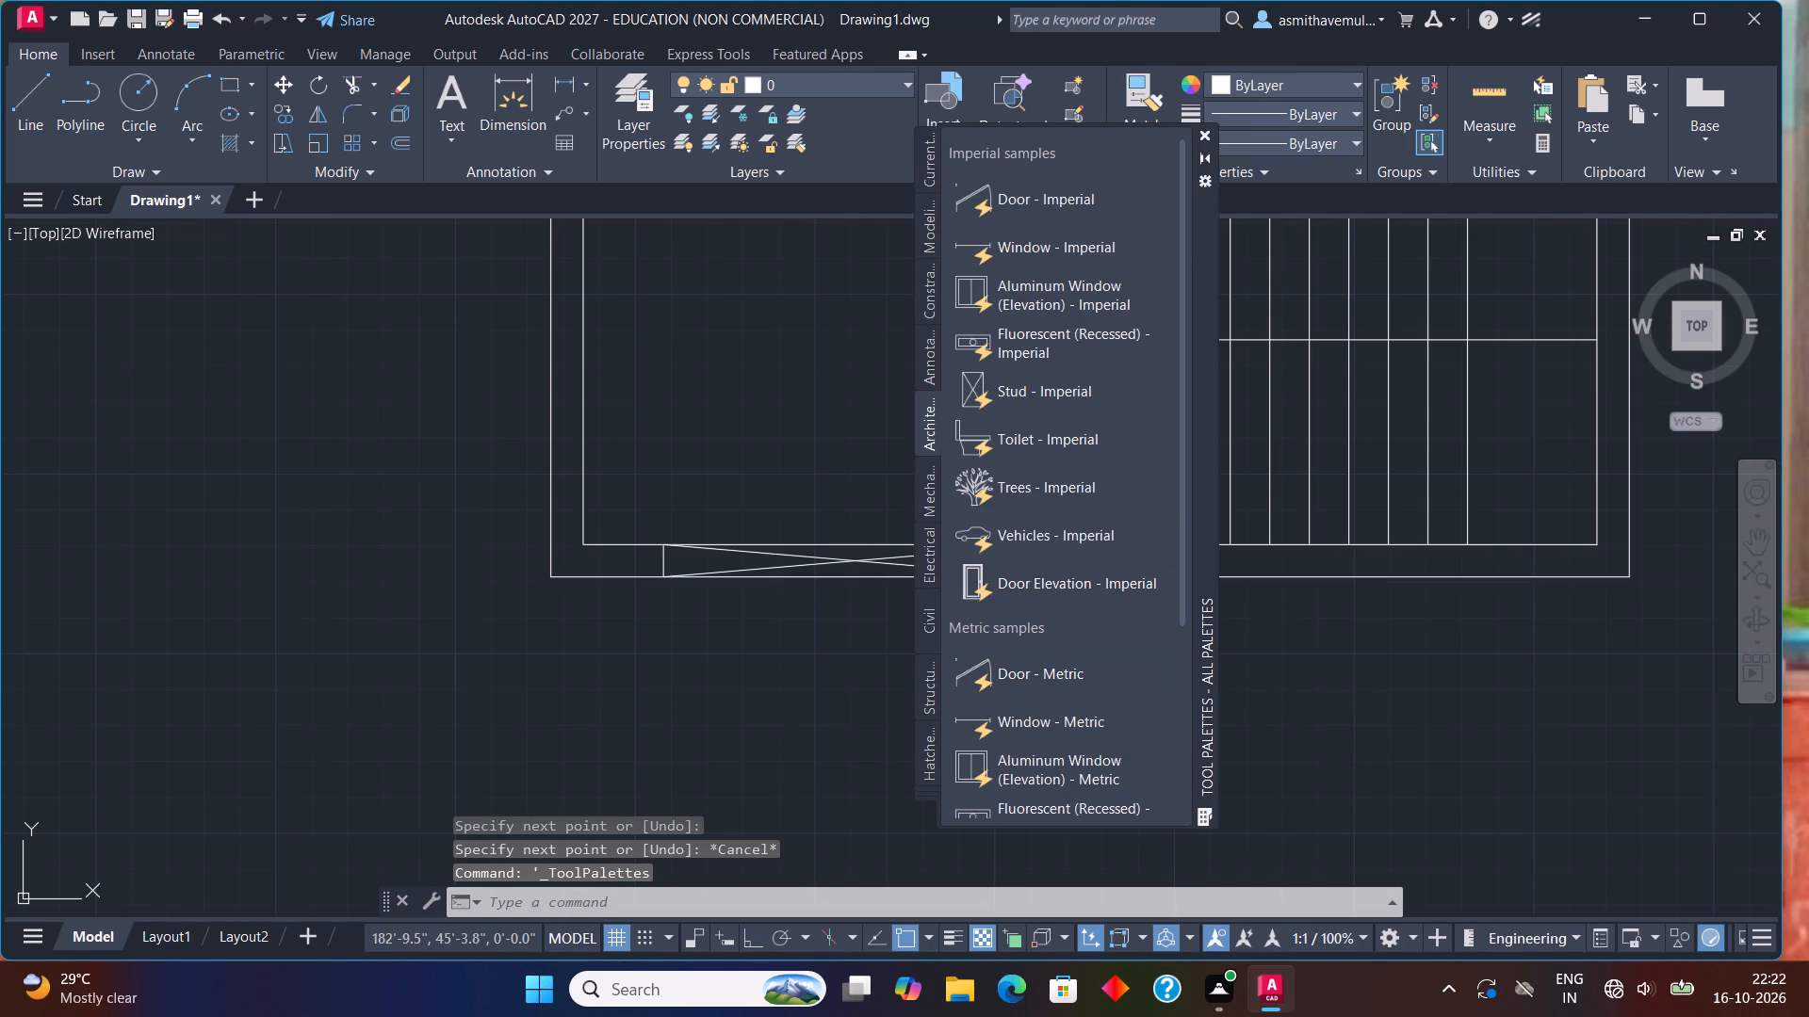
{"action": "left_click_drag", "start_coordinate": [690, 699], "coordinate": [639, 717]}
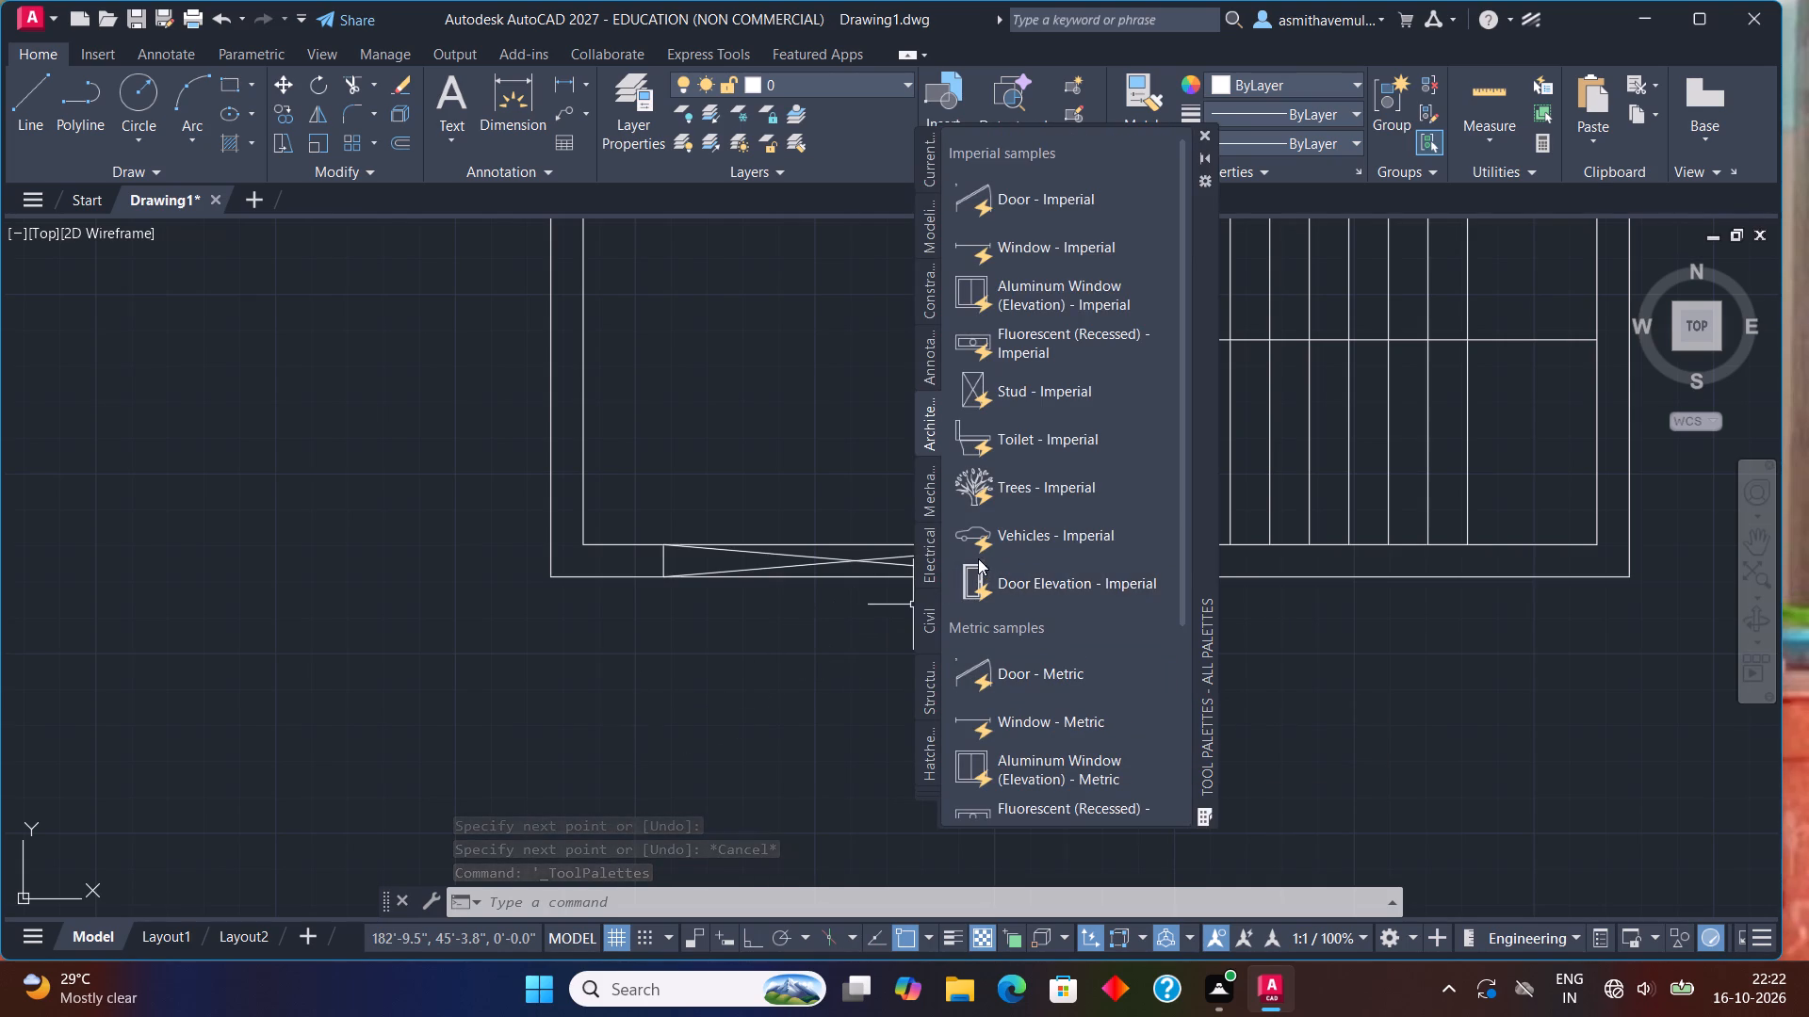
{"action": "left_click_drag", "start_coordinate": [978, 536], "coordinate": [133, 818]}
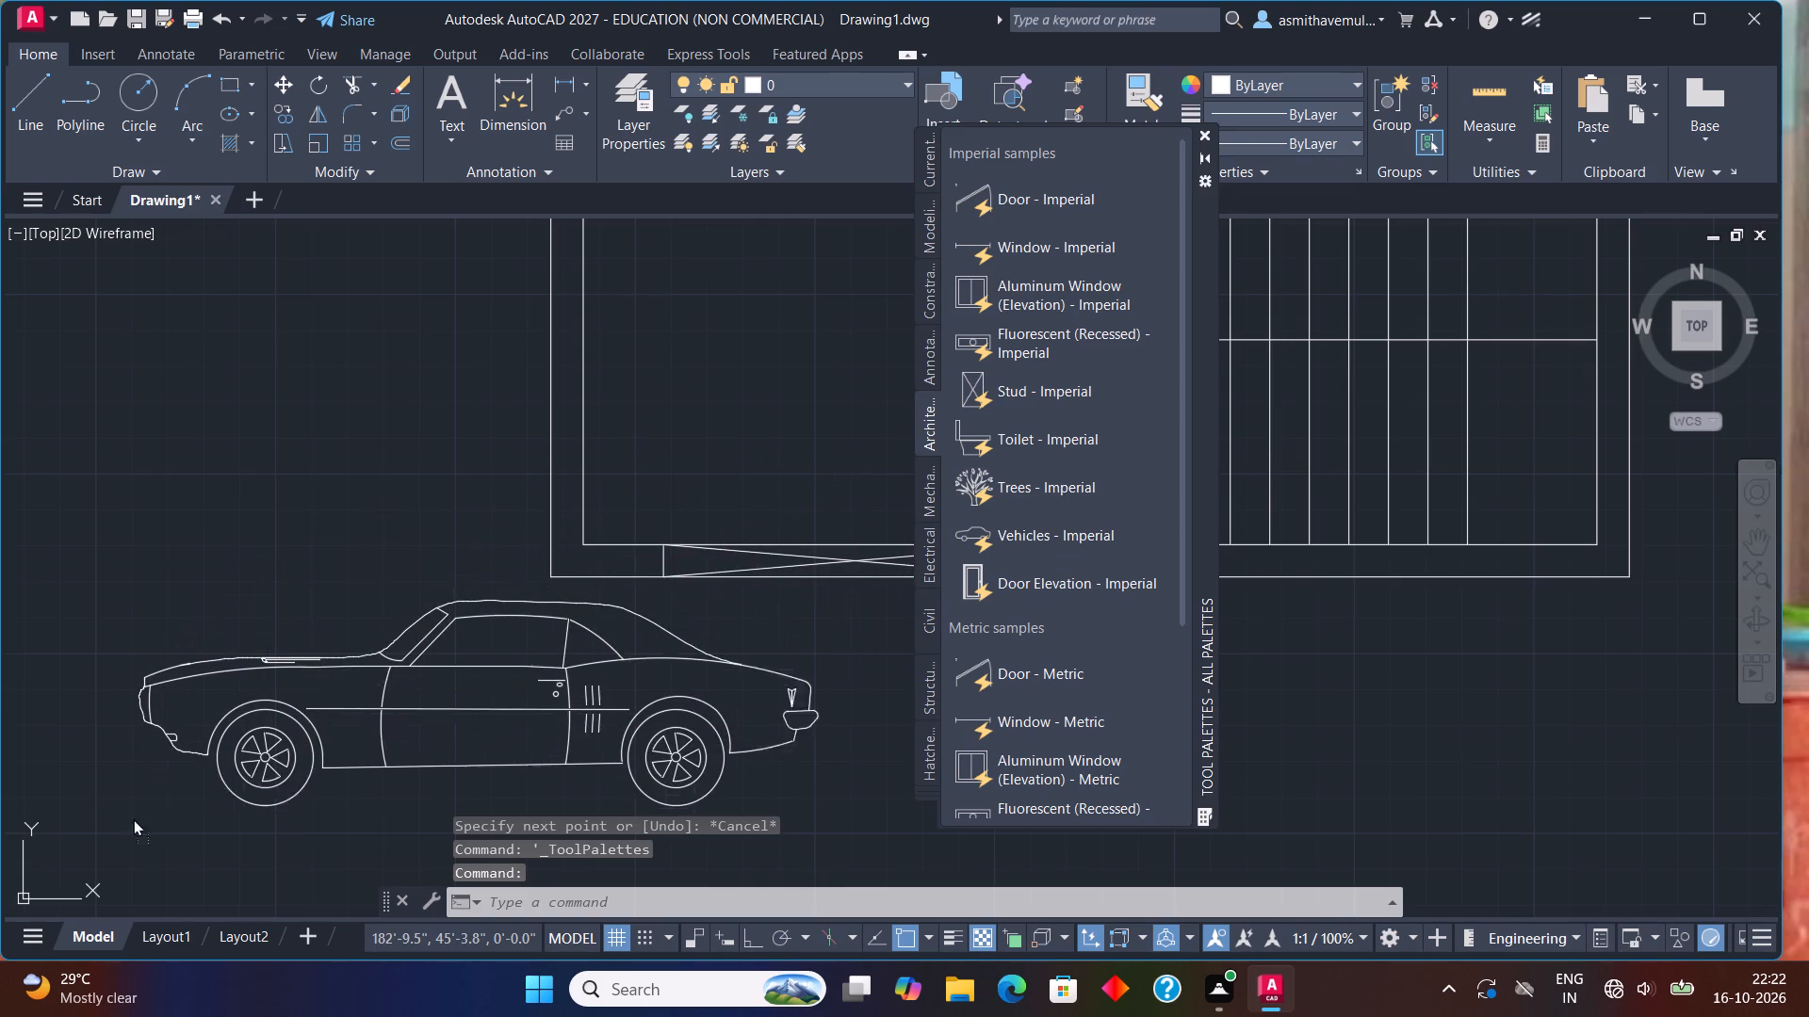
{"action": "left_click_drag", "start_coordinate": [133, 818], "coordinate": [131, 828]}
{"action": "left_click", "coordinate": [1204, 130]}
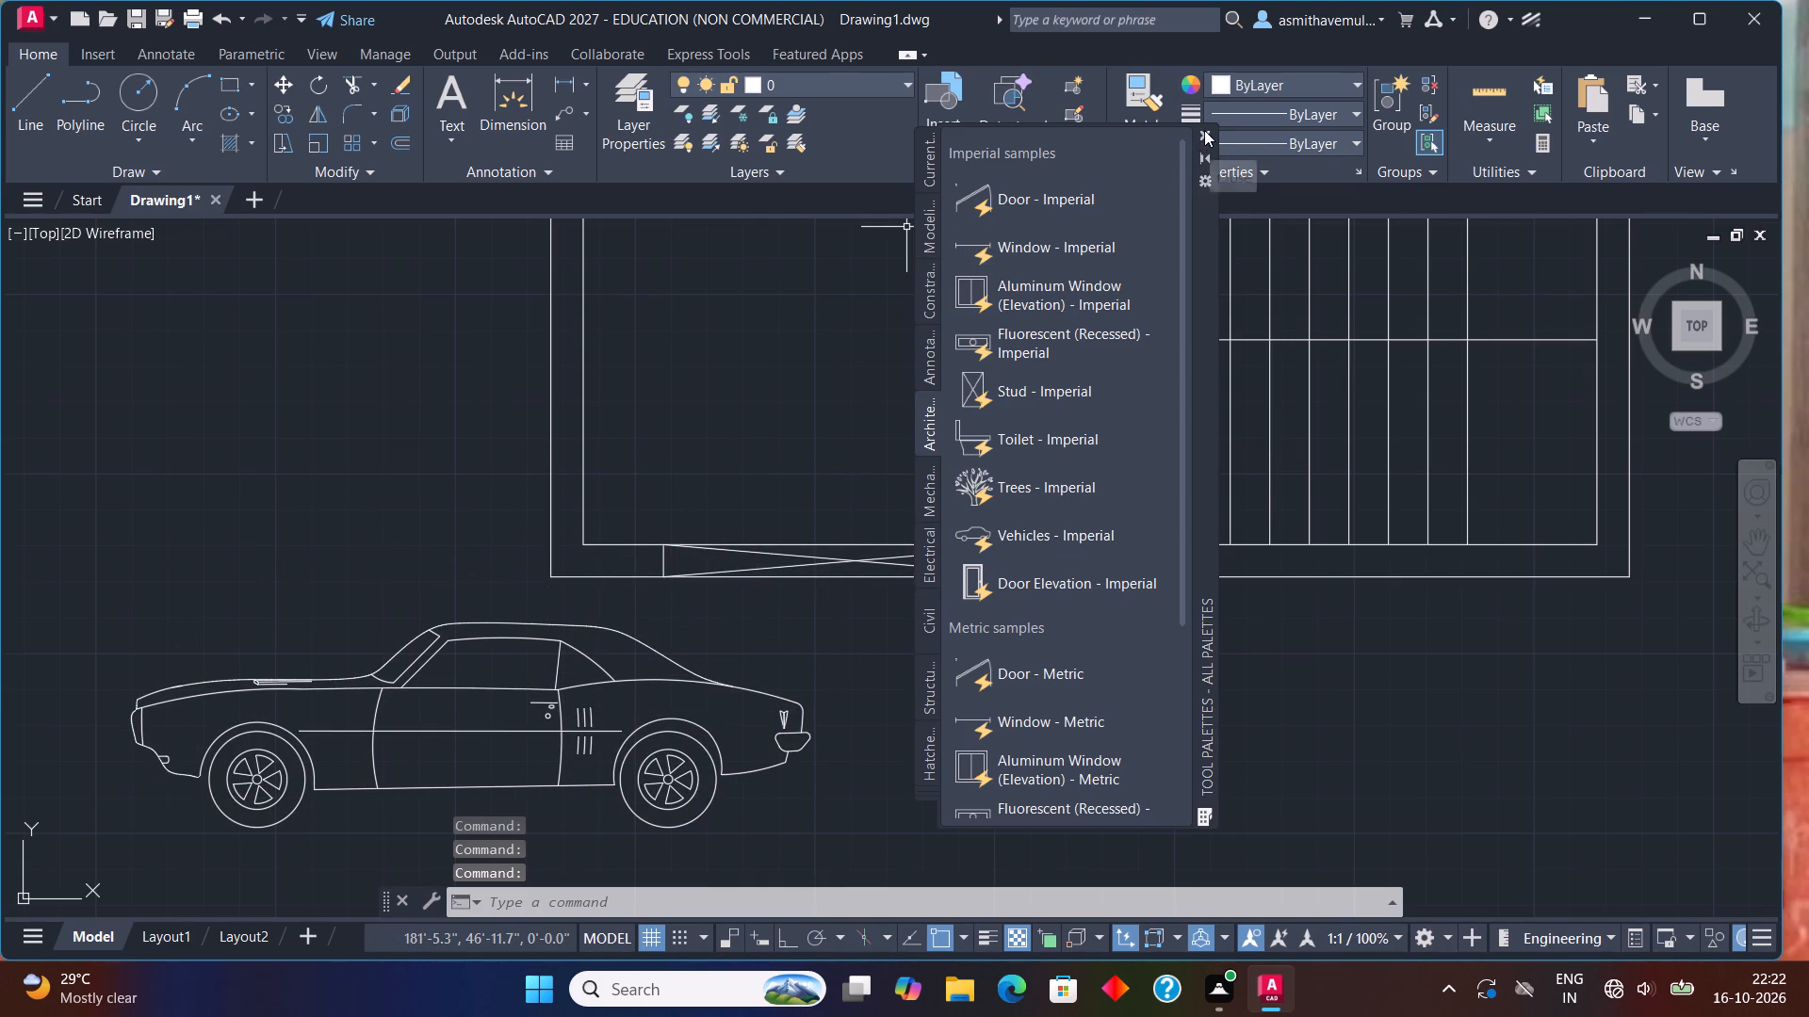
Switch the placed vehicle block to the Sports Car (Top) view.
{"action": "left_click", "coordinate": [697, 687]}
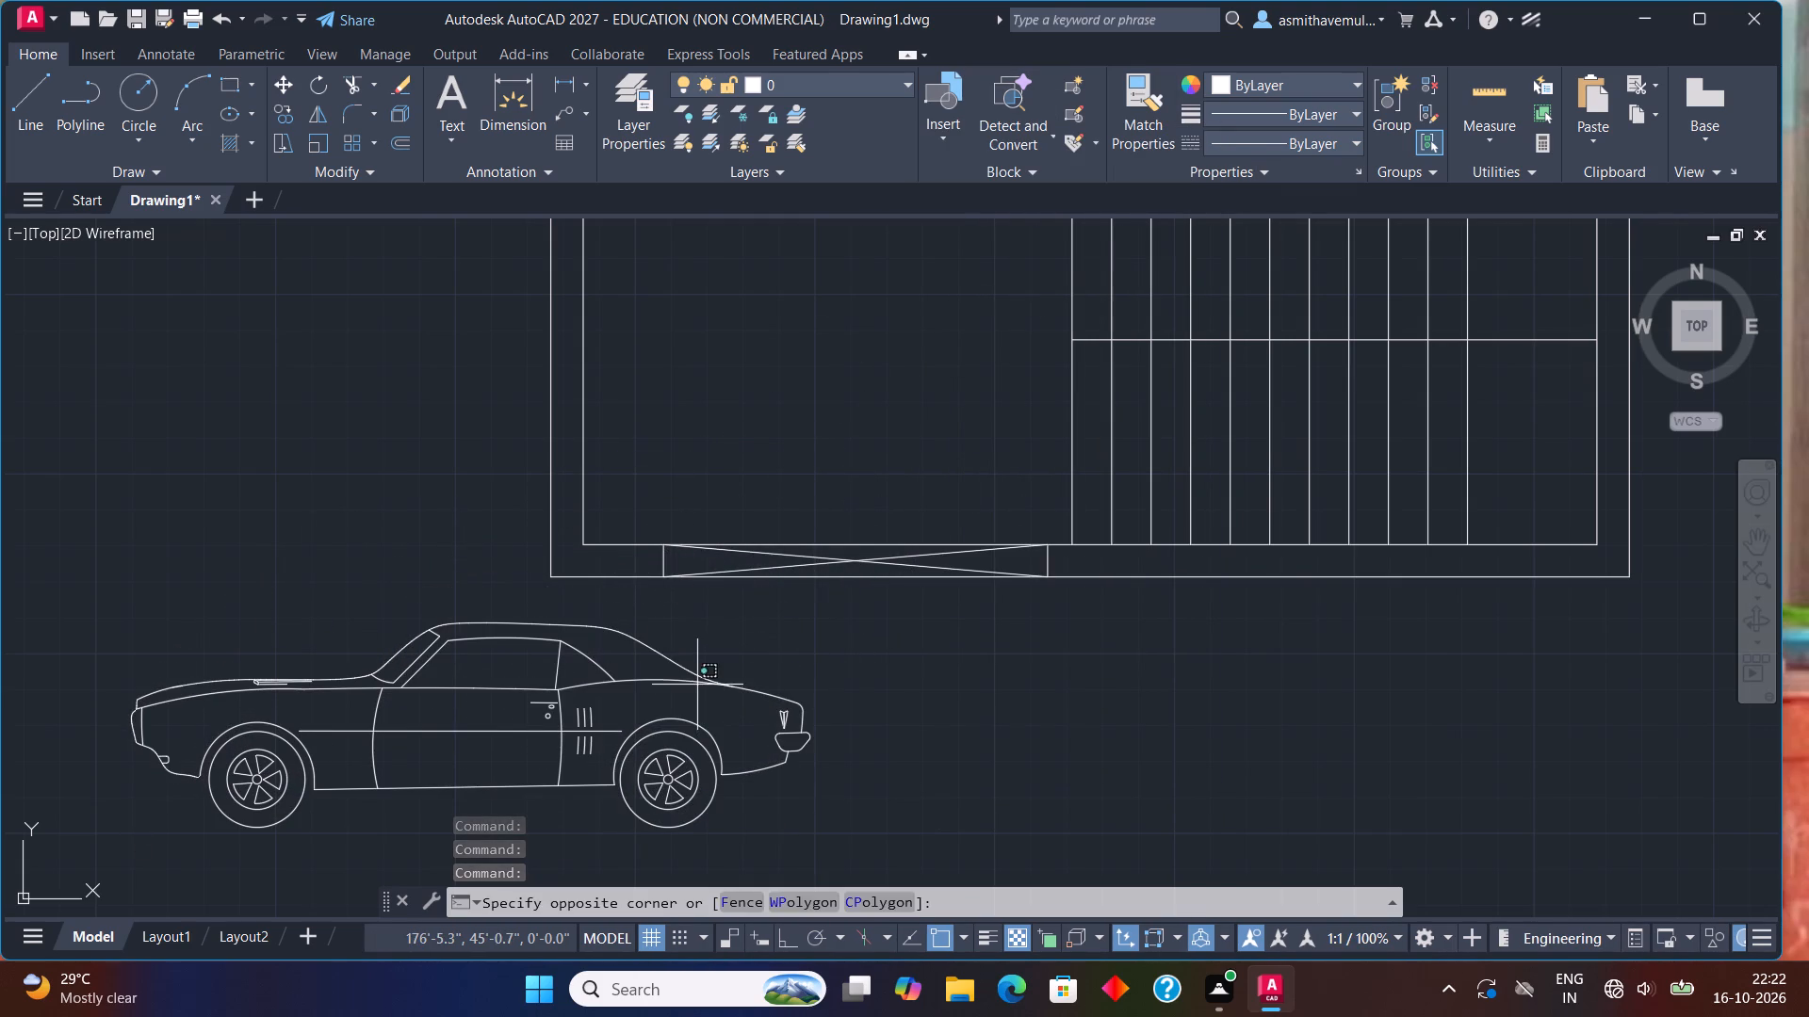
{"action": "left_click", "coordinate": [697, 671]}
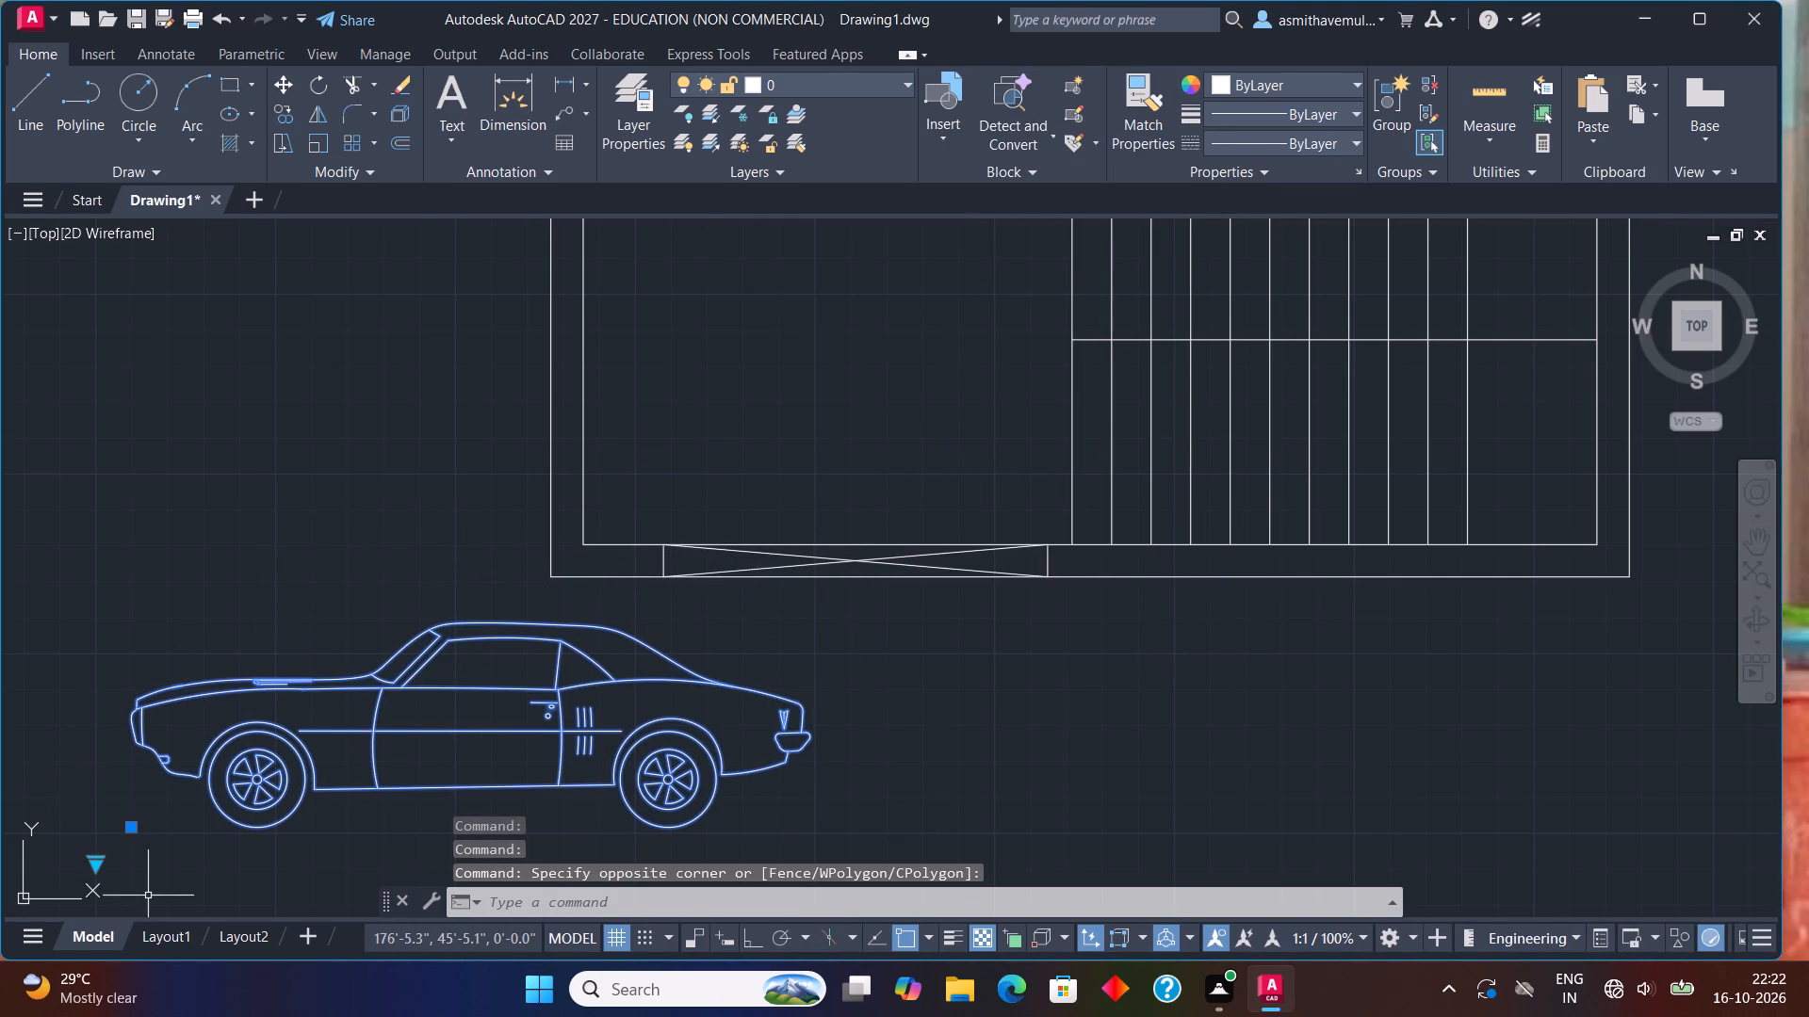
{"action": "left_click", "coordinate": [101, 863]}
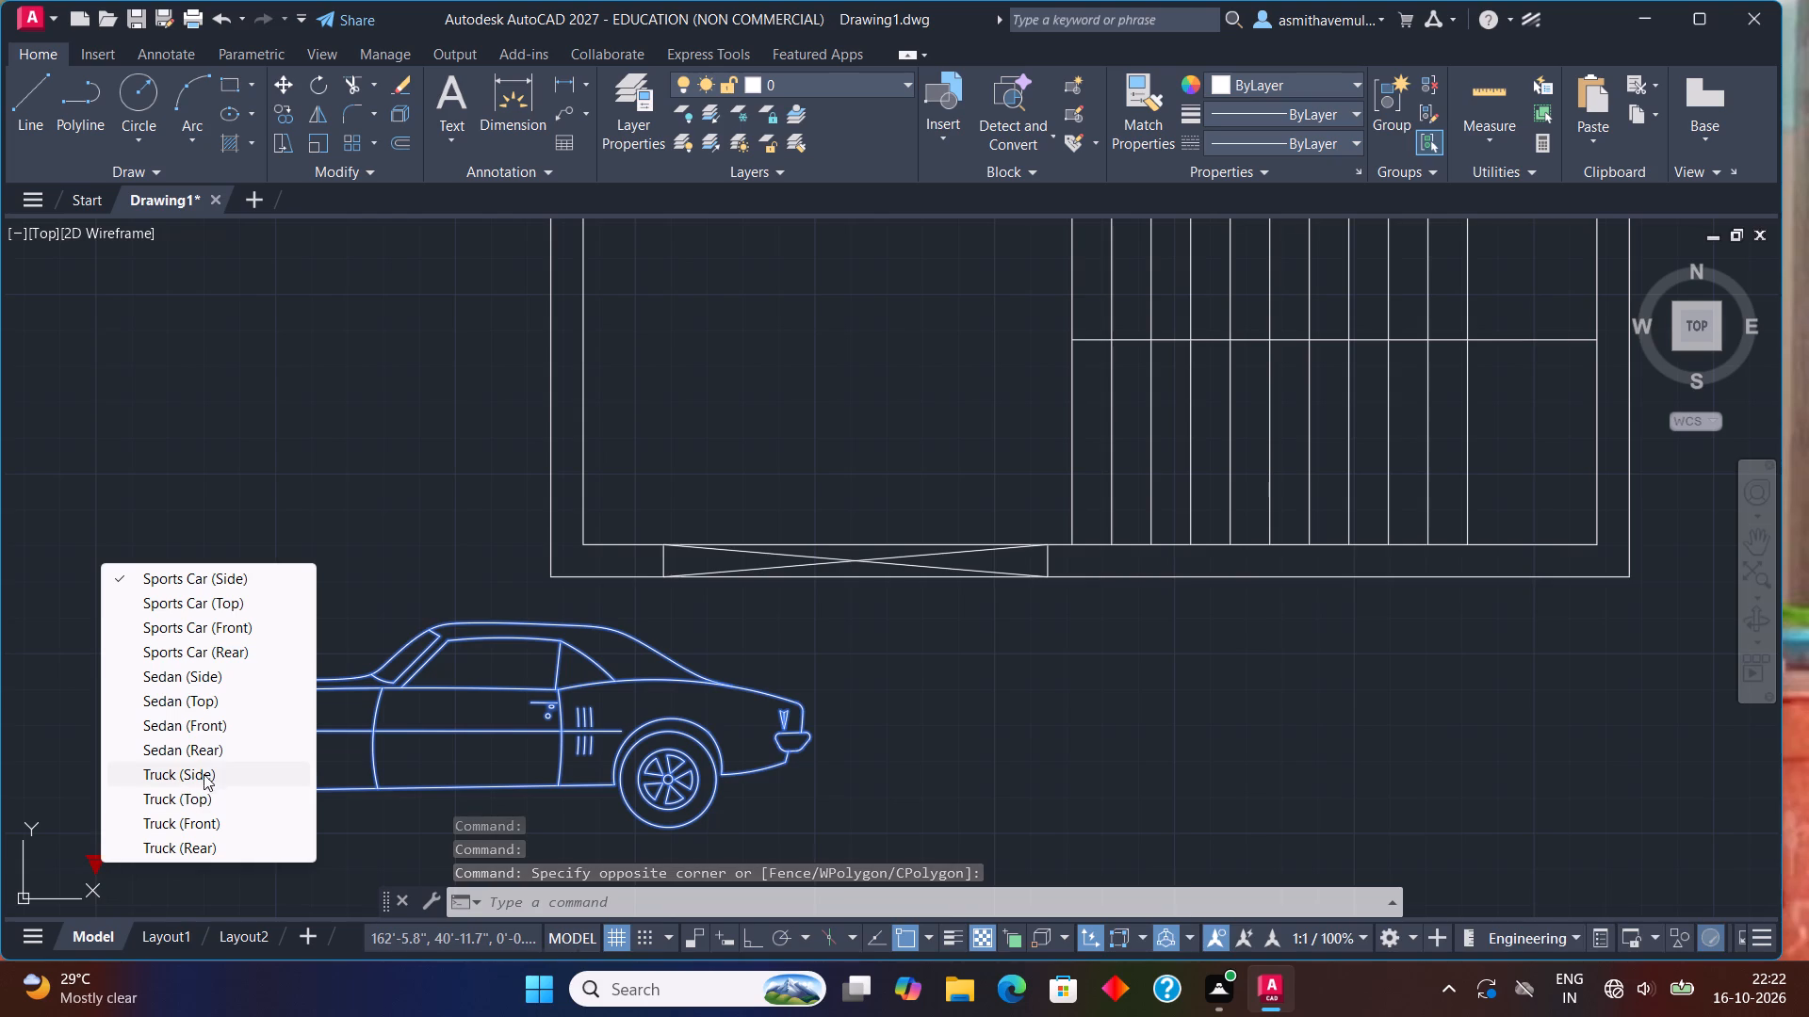
{"action": "left_click", "coordinate": [209, 595]}
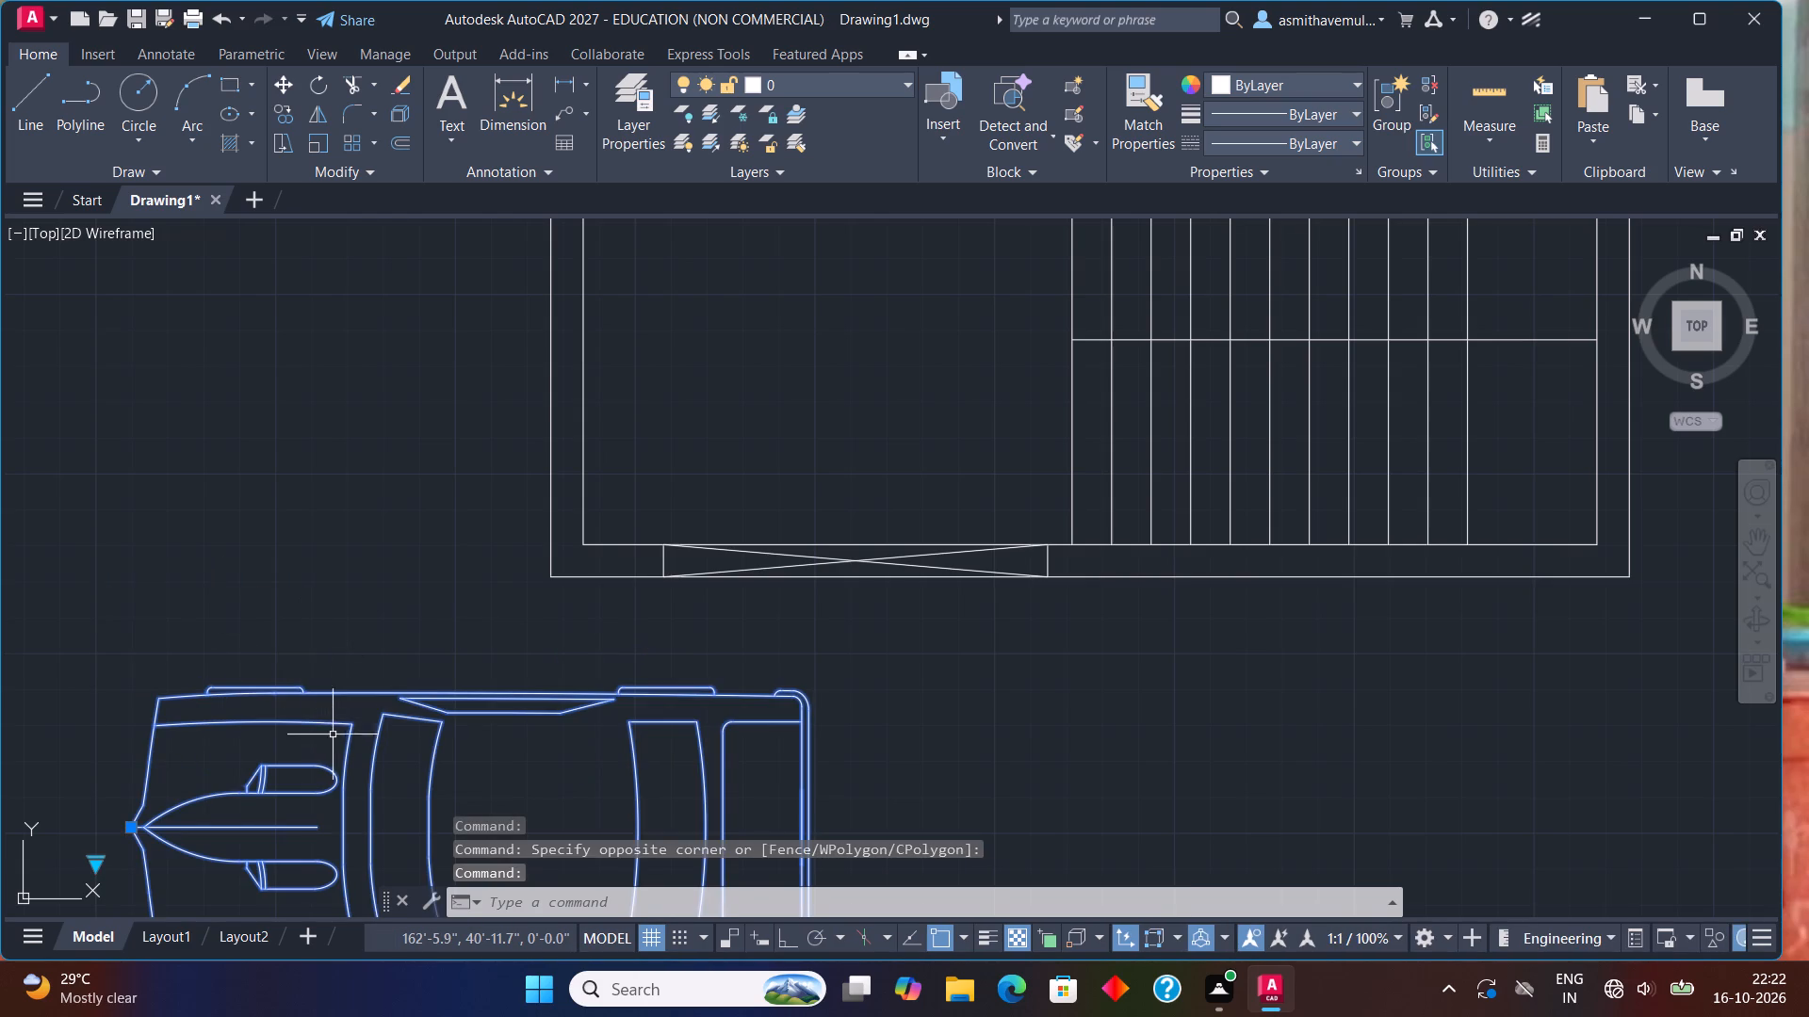
Rotate the car 270° about the tip of its nose so that it points north.
{"action": "scroll", "coordinate": [336, 741], "scroll_direction": "down", "scroll_amount": 3}
{"action": "left_click_drag", "start_coordinate": [357, 719], "coordinate": [473, 837]}
{"action": "type", "text": "RO"}
{"action": "key", "text": "Return"}
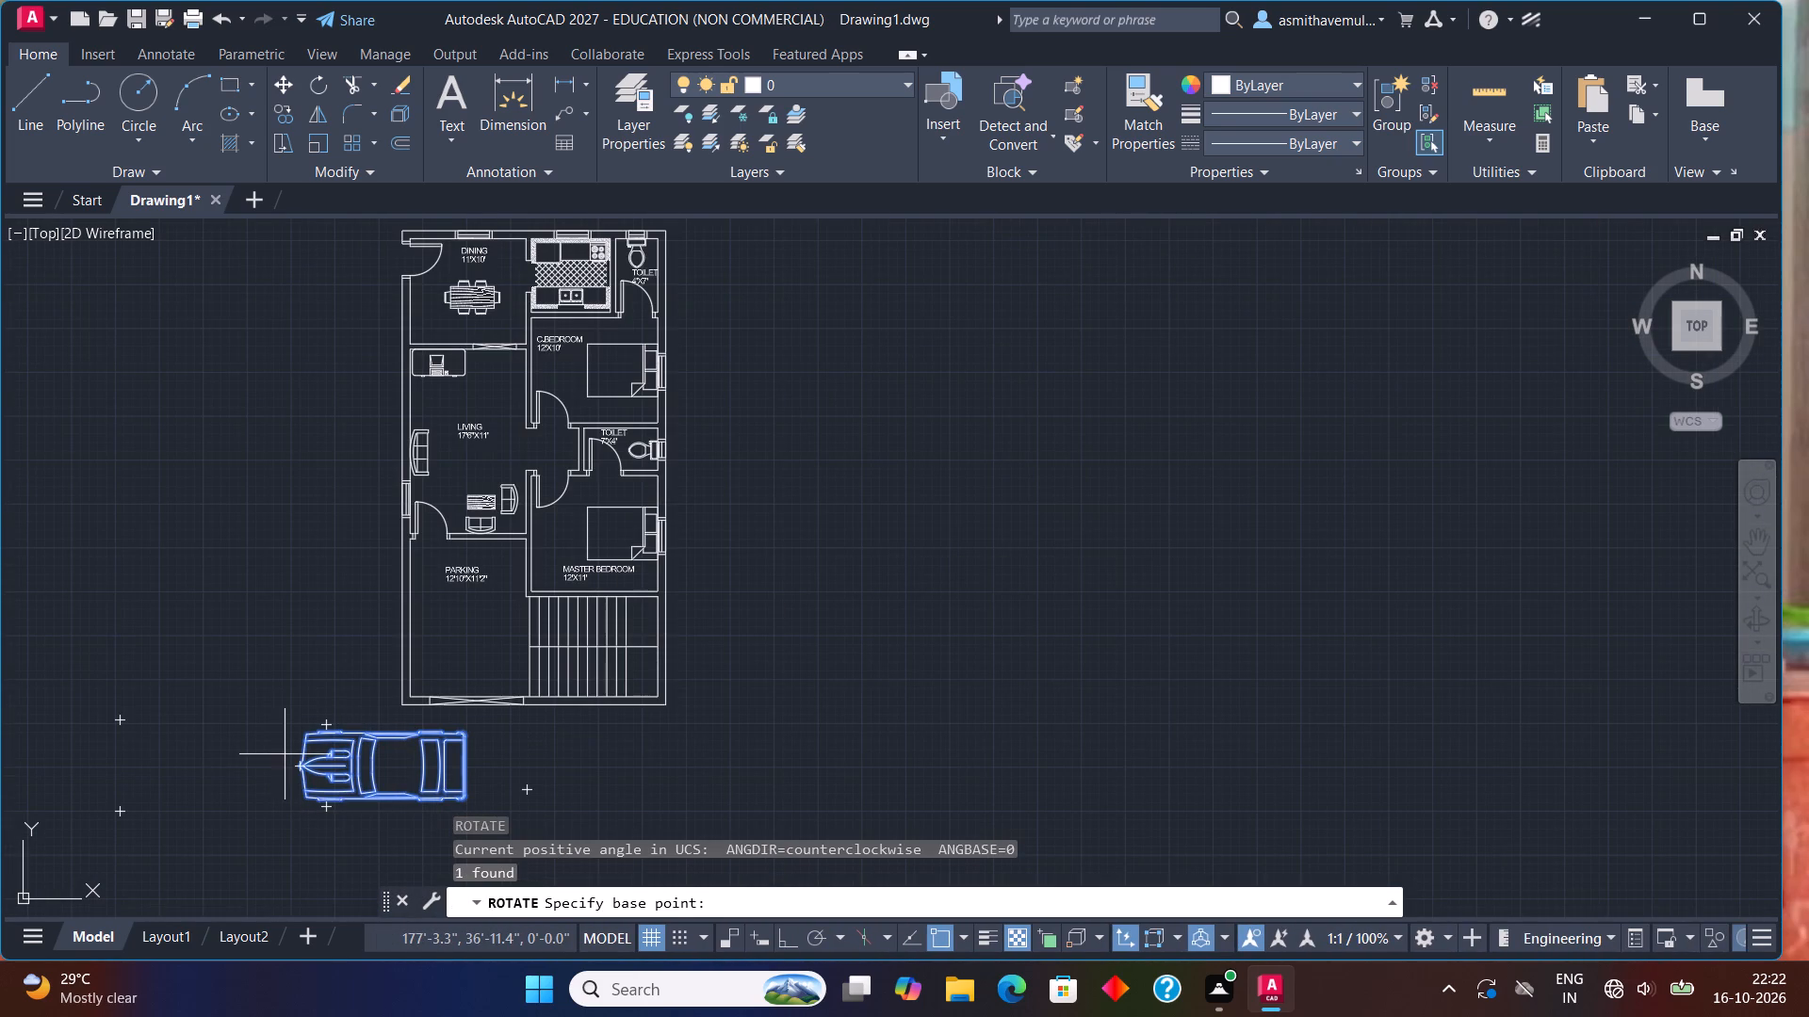
{"action": "left_click", "coordinate": [298, 766]}
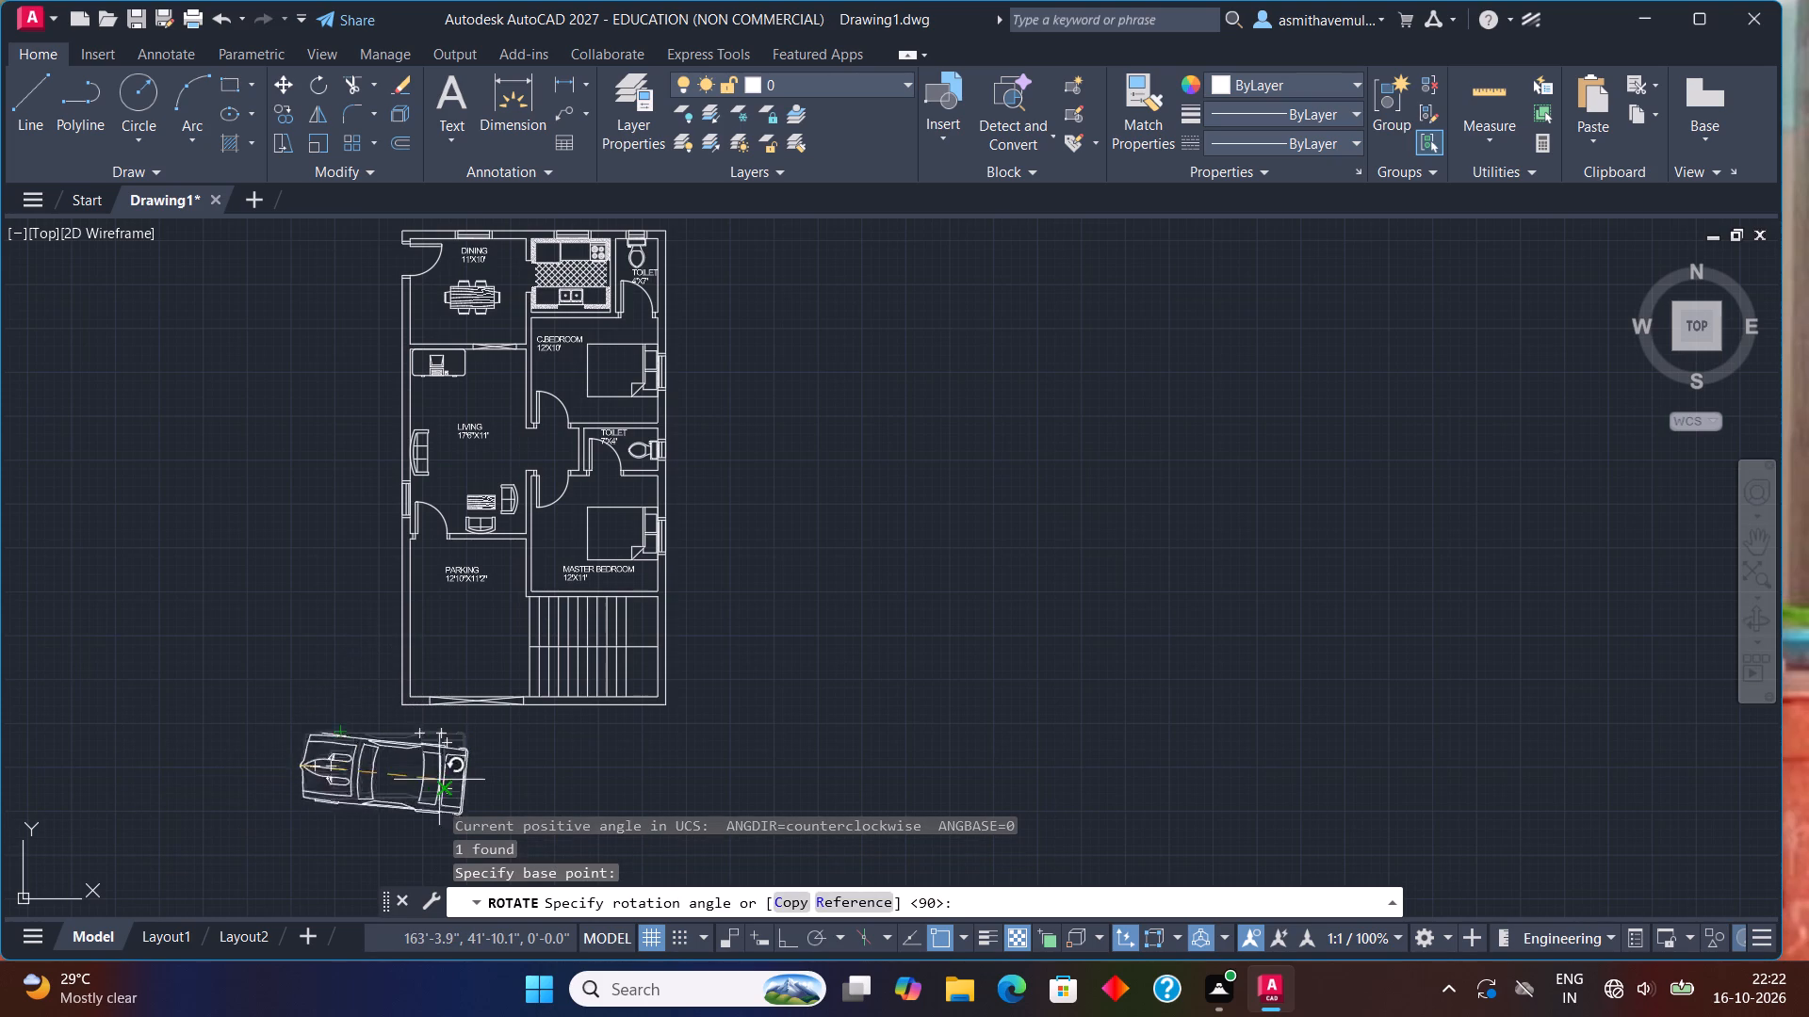
{"action": "key", "text": "F8"}
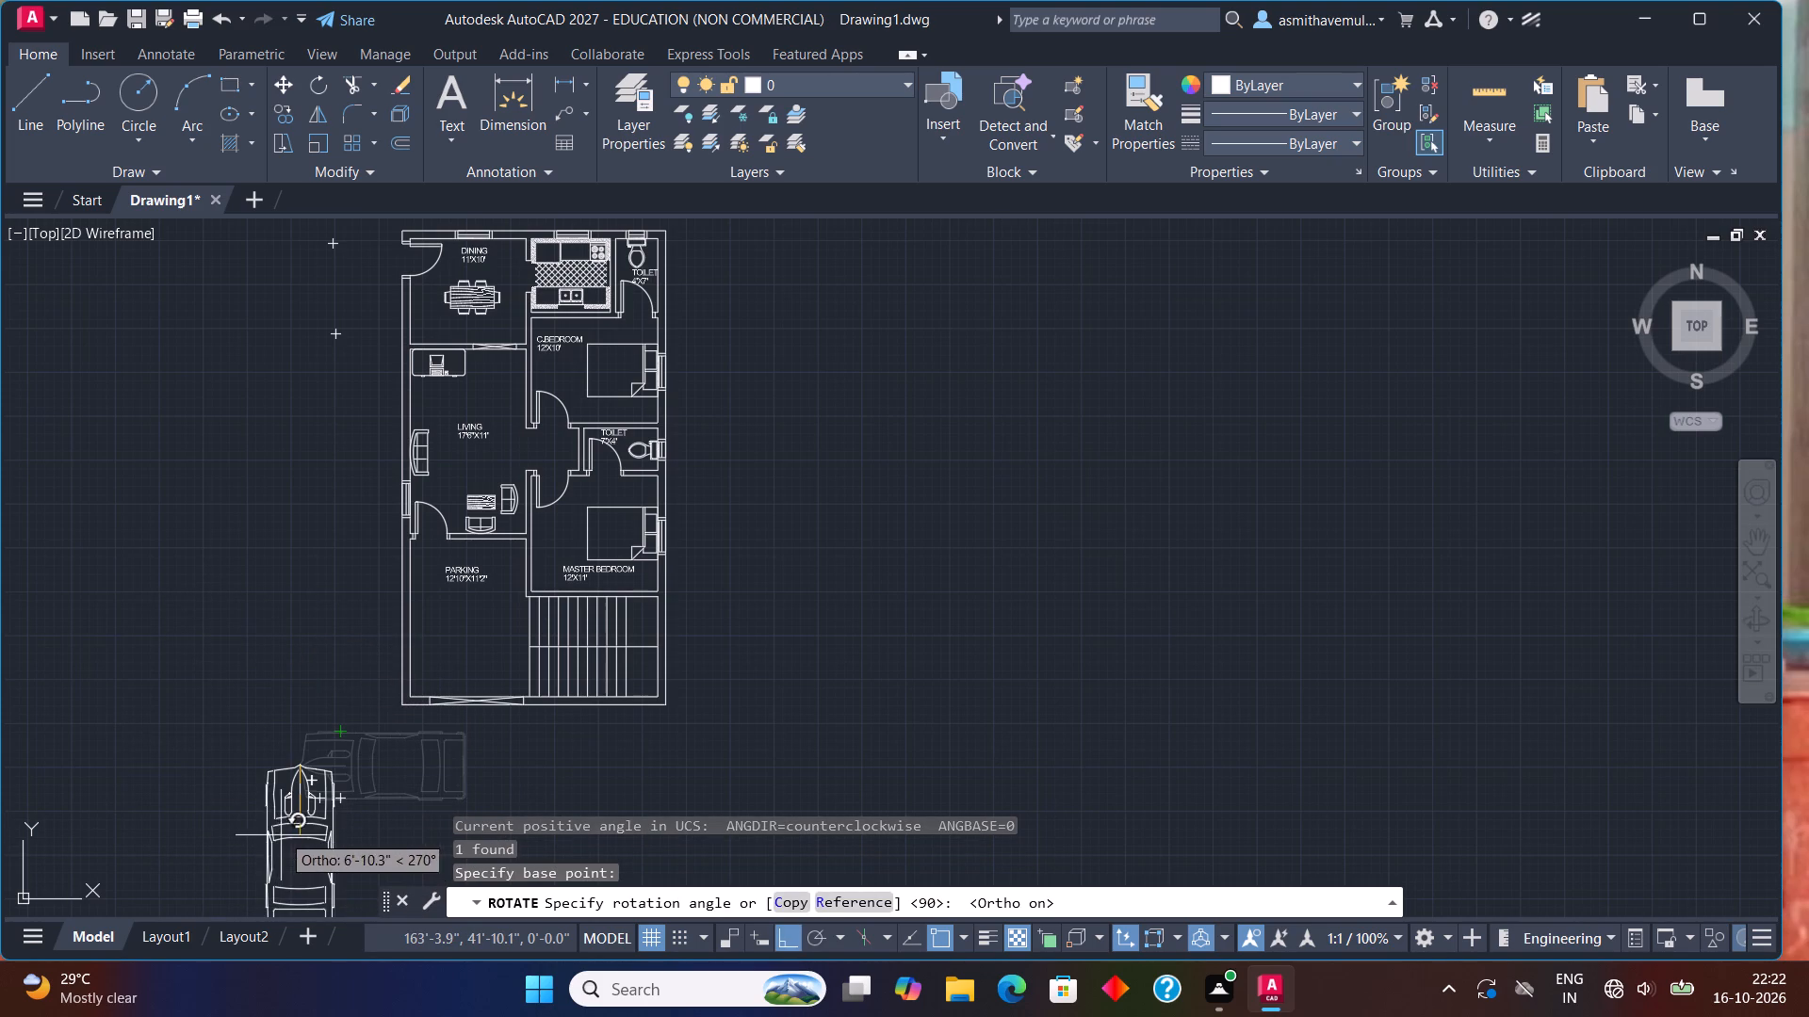
{"action": "left_click", "coordinate": [284, 818]}
Move the car by its nose tip into the parking area, just below the PARKING label.
{"action": "scroll", "coordinate": [337, 808], "scroll_direction": "down", "scroll_amount": 1}
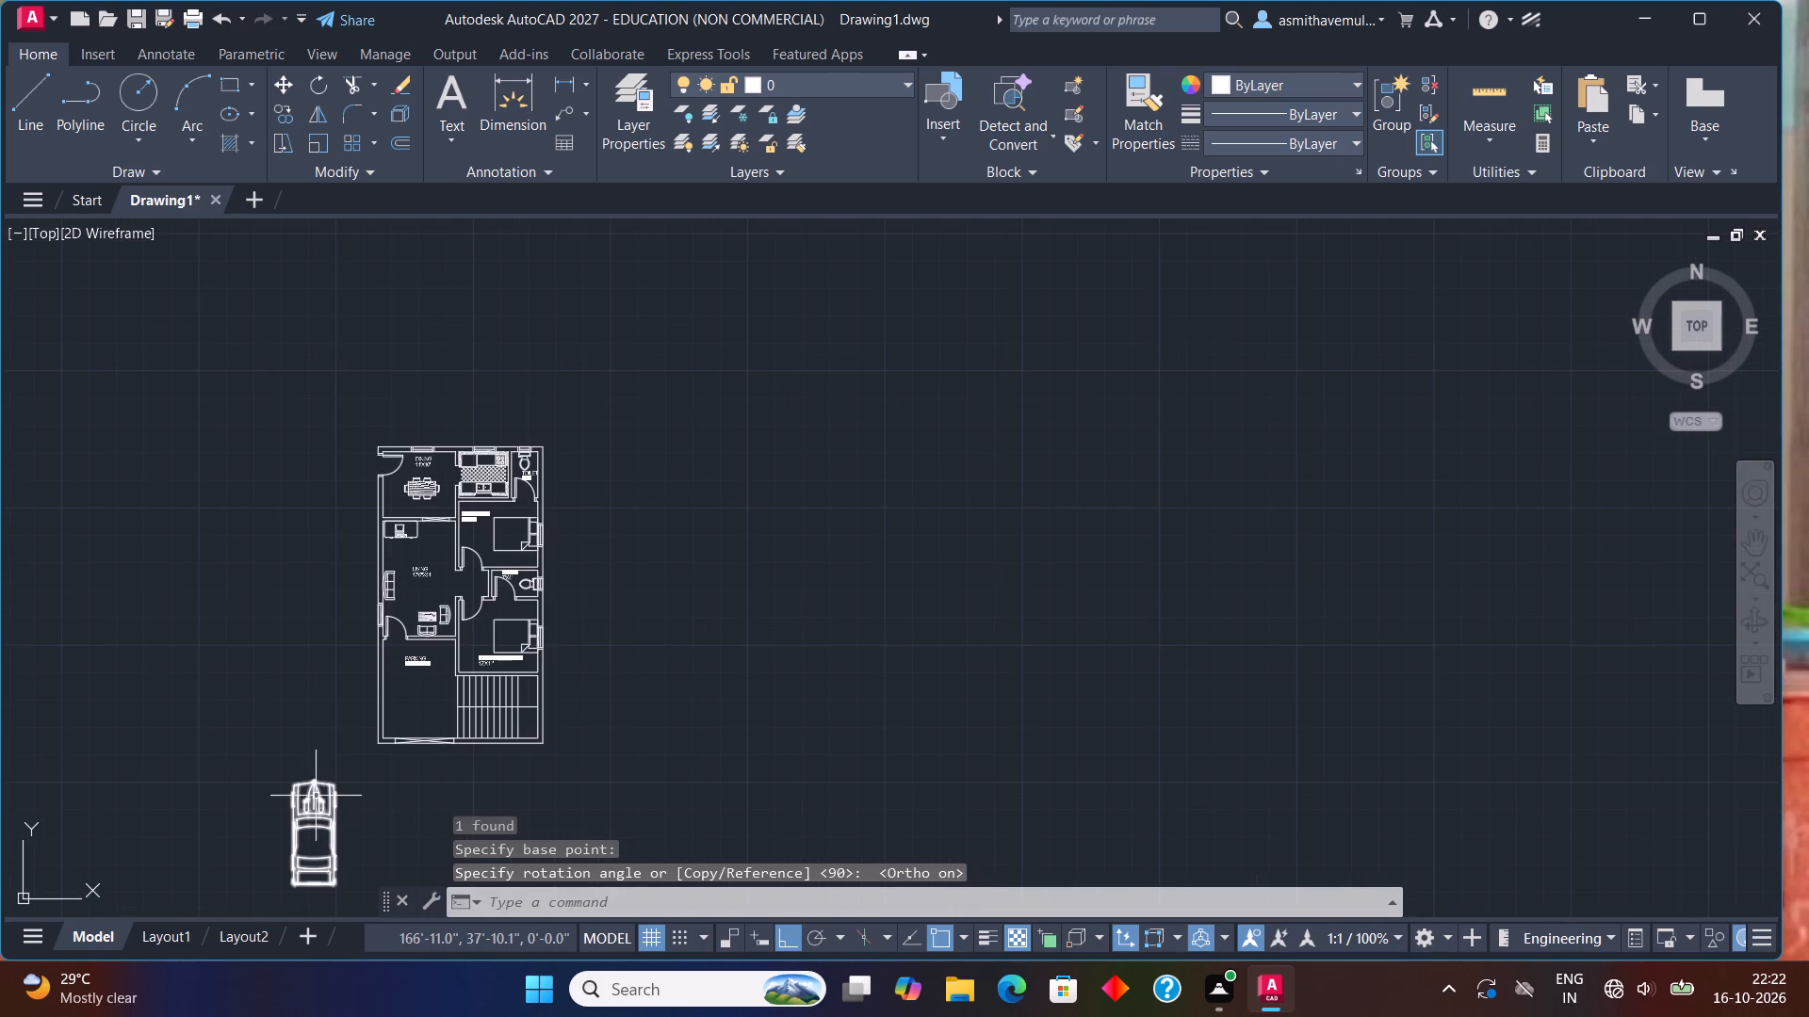
{"action": "left_click", "coordinate": [310, 795]}
{"action": "key", "text": "m"}
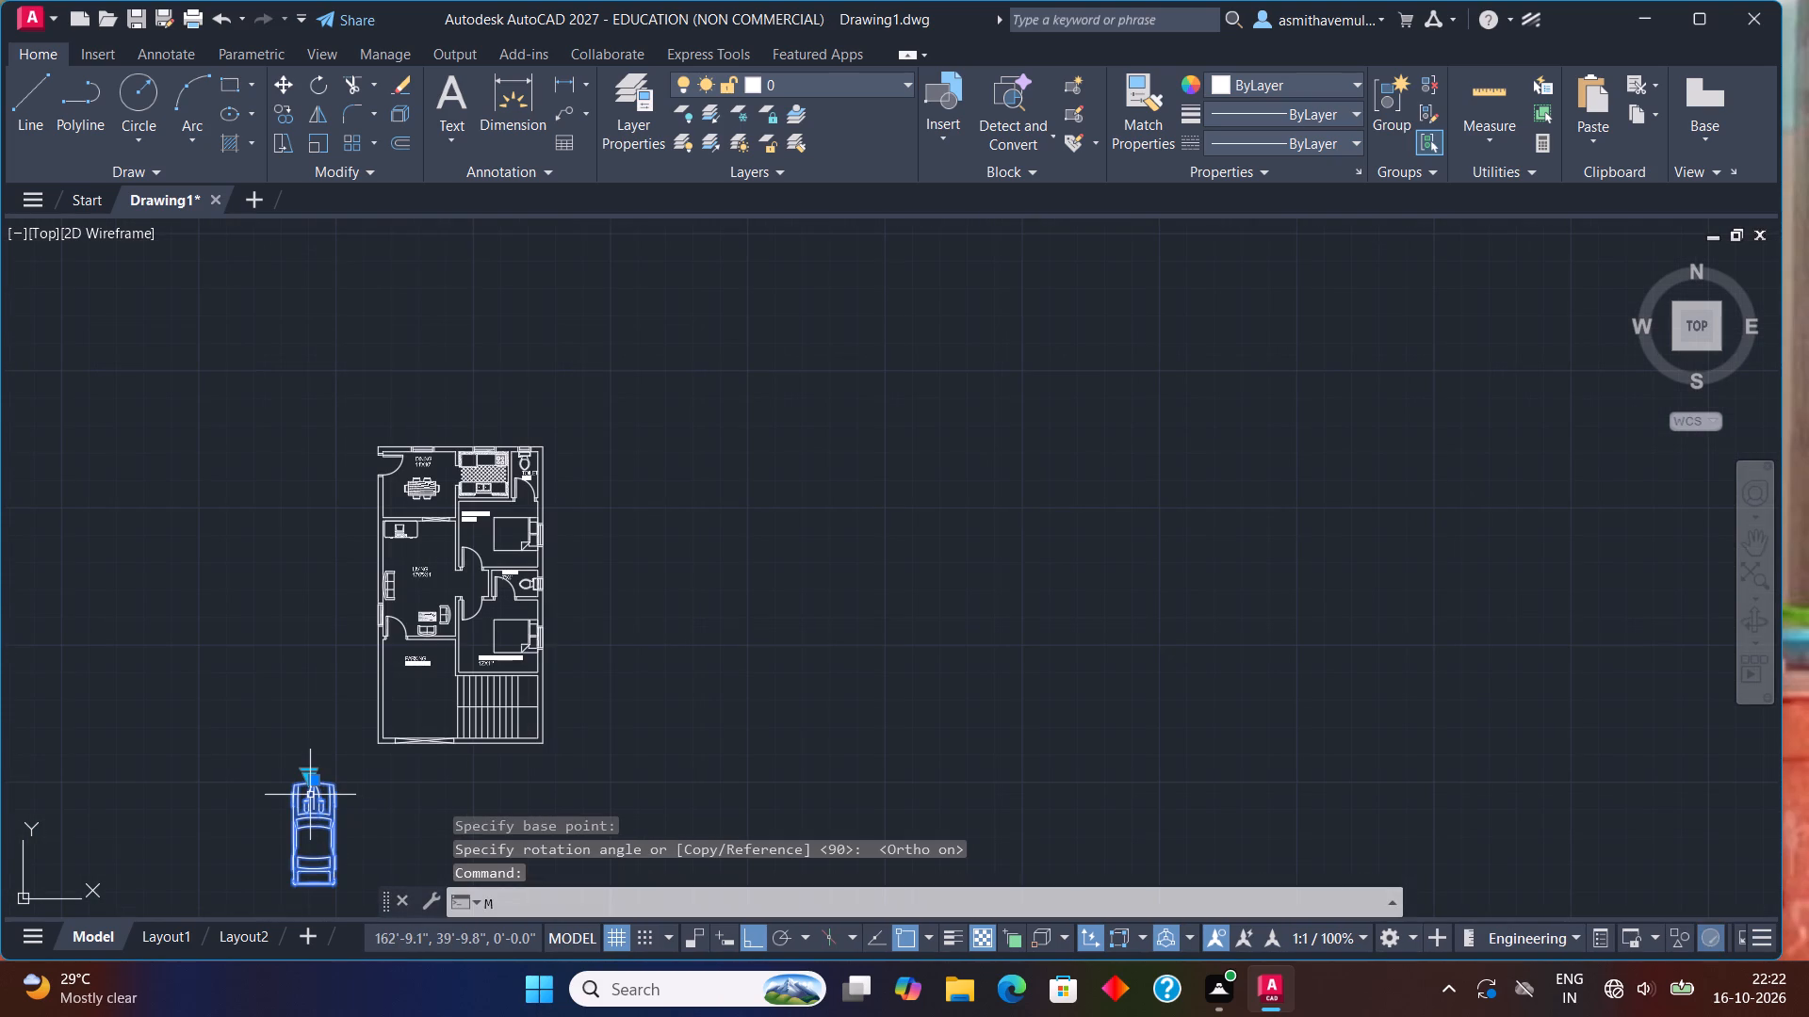
{"action": "key", "text": "Return"}
{"action": "key", "text": "F8"}
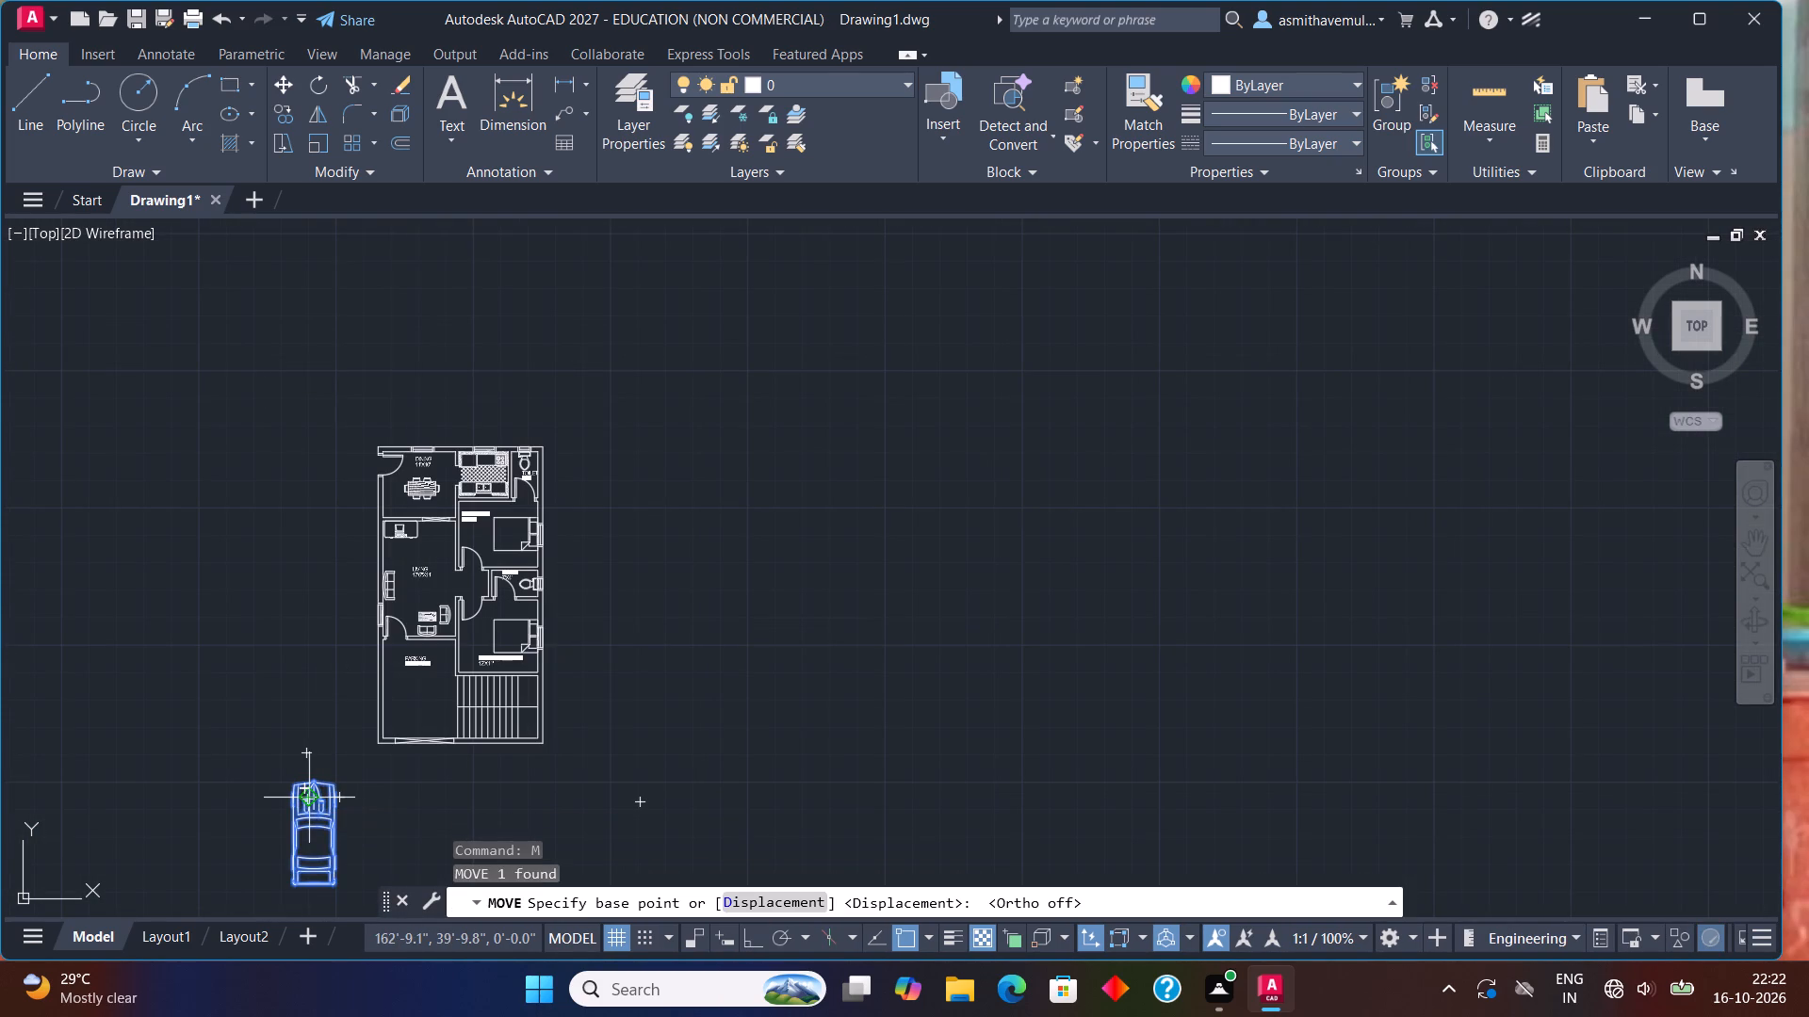
{"action": "left_click", "coordinate": [310, 795]}
{"action": "left_click", "coordinate": [316, 780]}
{"action": "scroll", "coordinate": [422, 694], "scroll_direction": "up", "scroll_amount": 3}
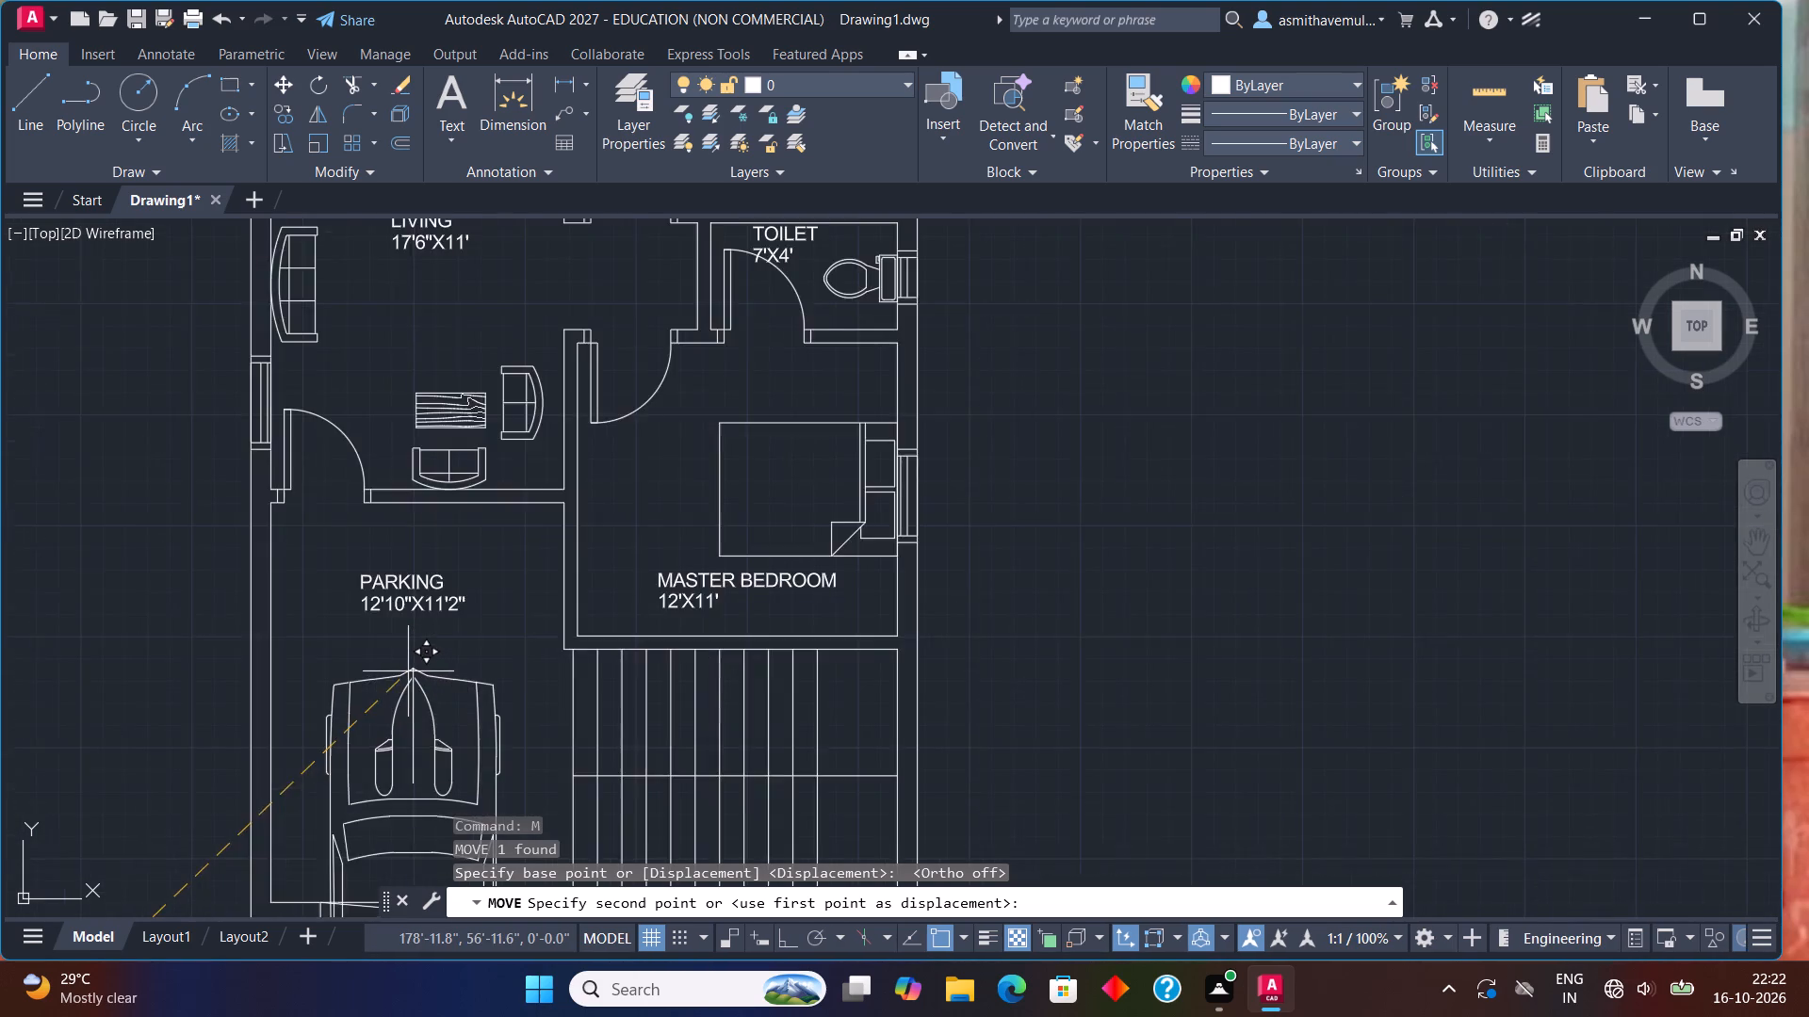
{"action": "scroll", "coordinate": [407, 669], "scroll_direction": "up", "scroll_amount": 1}
{"action": "left_click", "coordinate": [407, 621]}
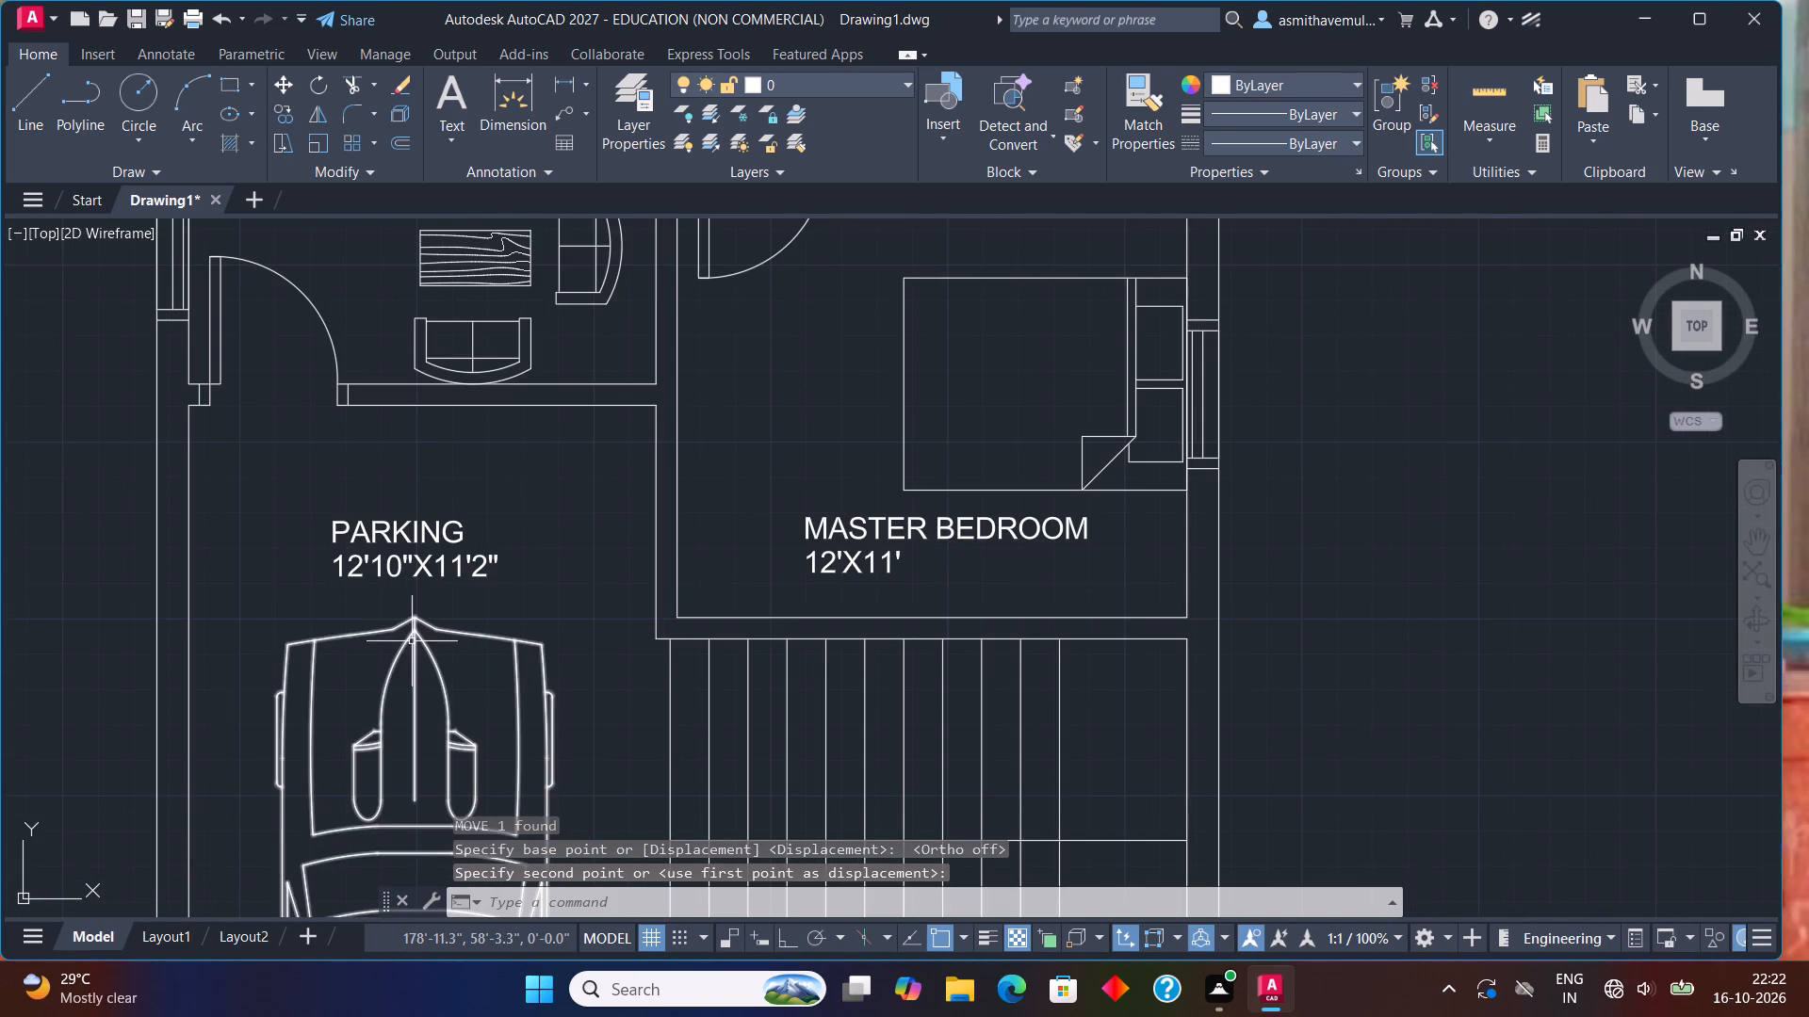
Scale the car down from its nose tip so it fits inside the parking area, north of the opening.
{"action": "left_click", "coordinate": [413, 641]}
{"action": "type", "text": "SCALE"}
{"action": "key", "text": "Return"}
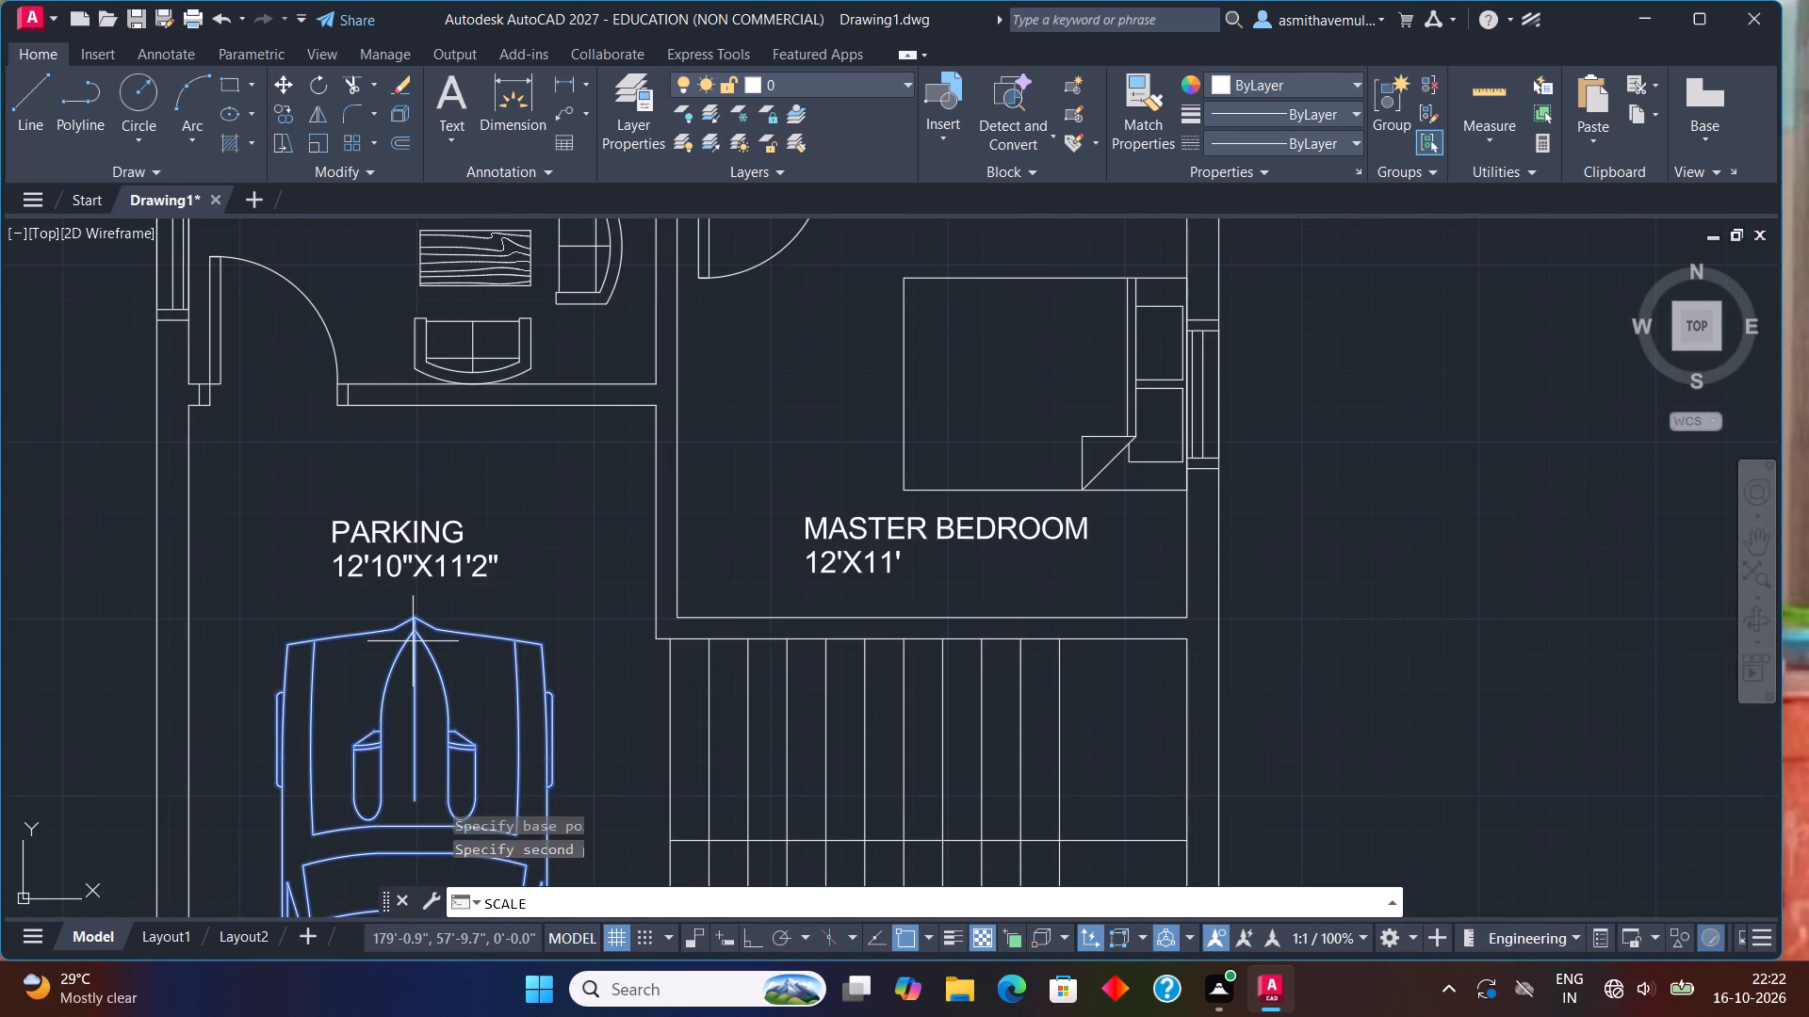
{"action": "left_click_drag", "start_coordinate": [413, 614], "coordinate": [415, 600]}
{"action": "scroll", "coordinate": [437, 533], "scroll_direction": "down", "scroll_amount": 2}
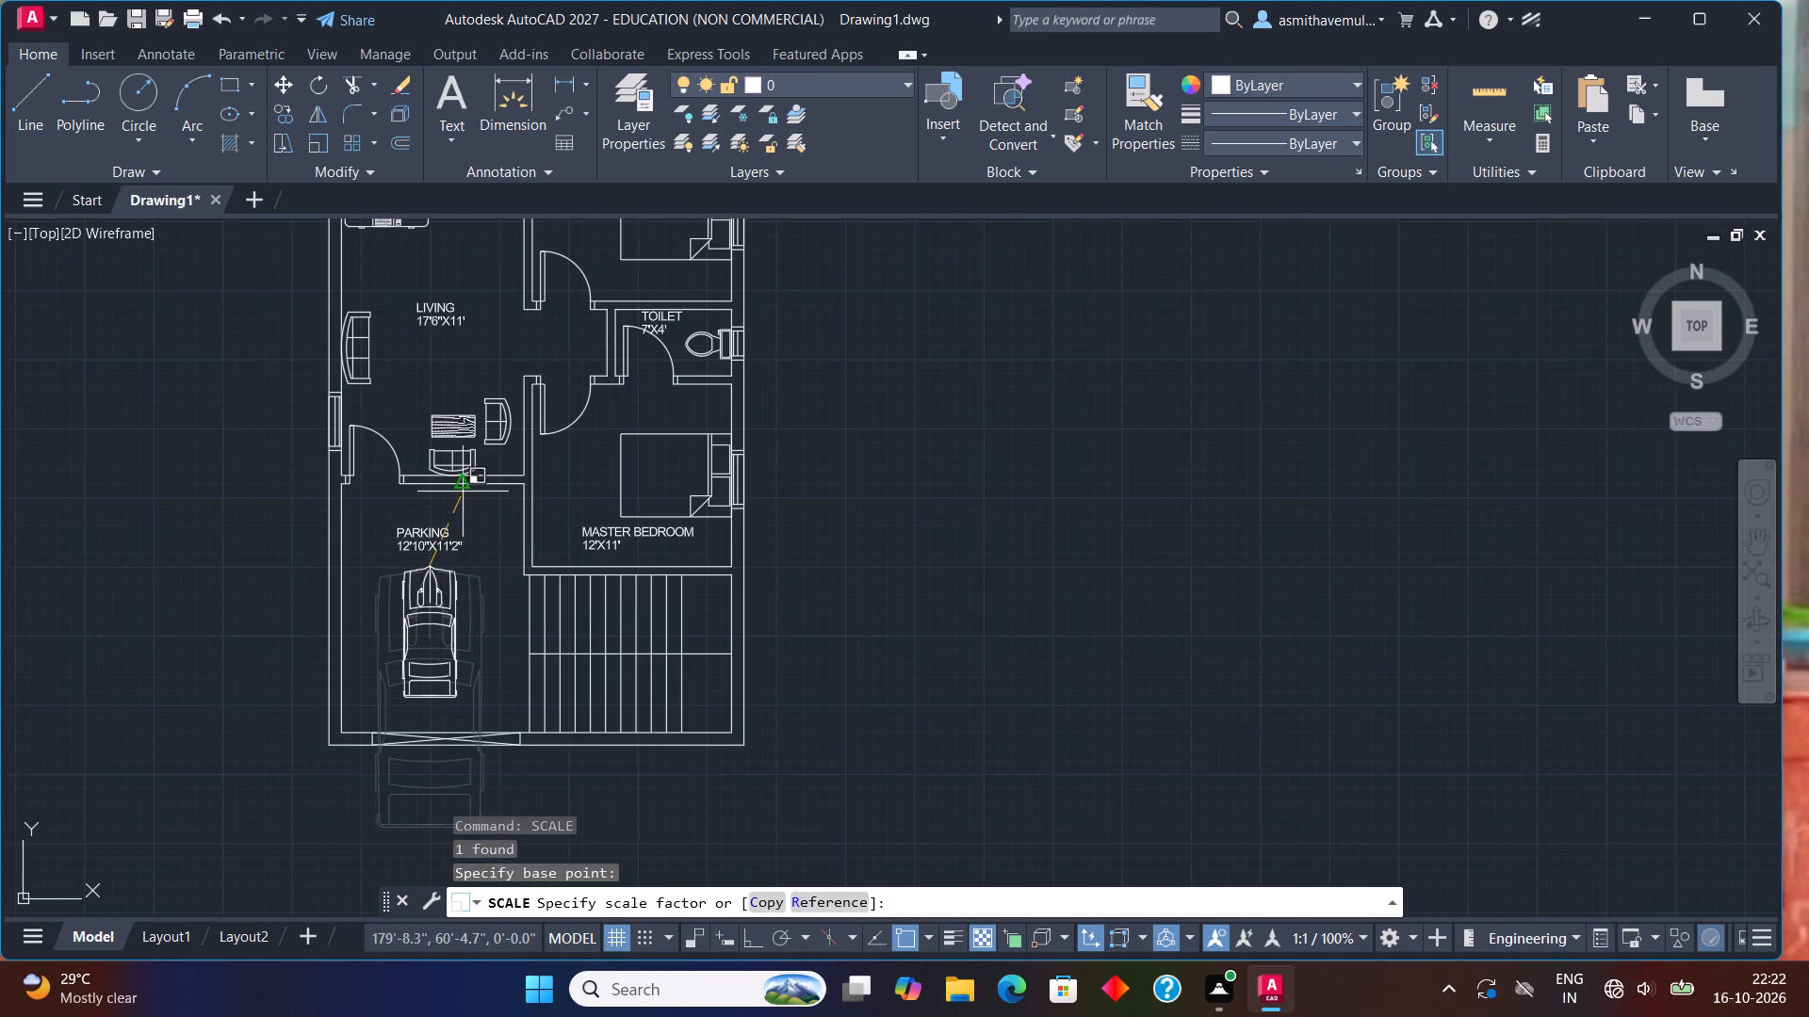
{"action": "left_click", "coordinate": [465, 481]}
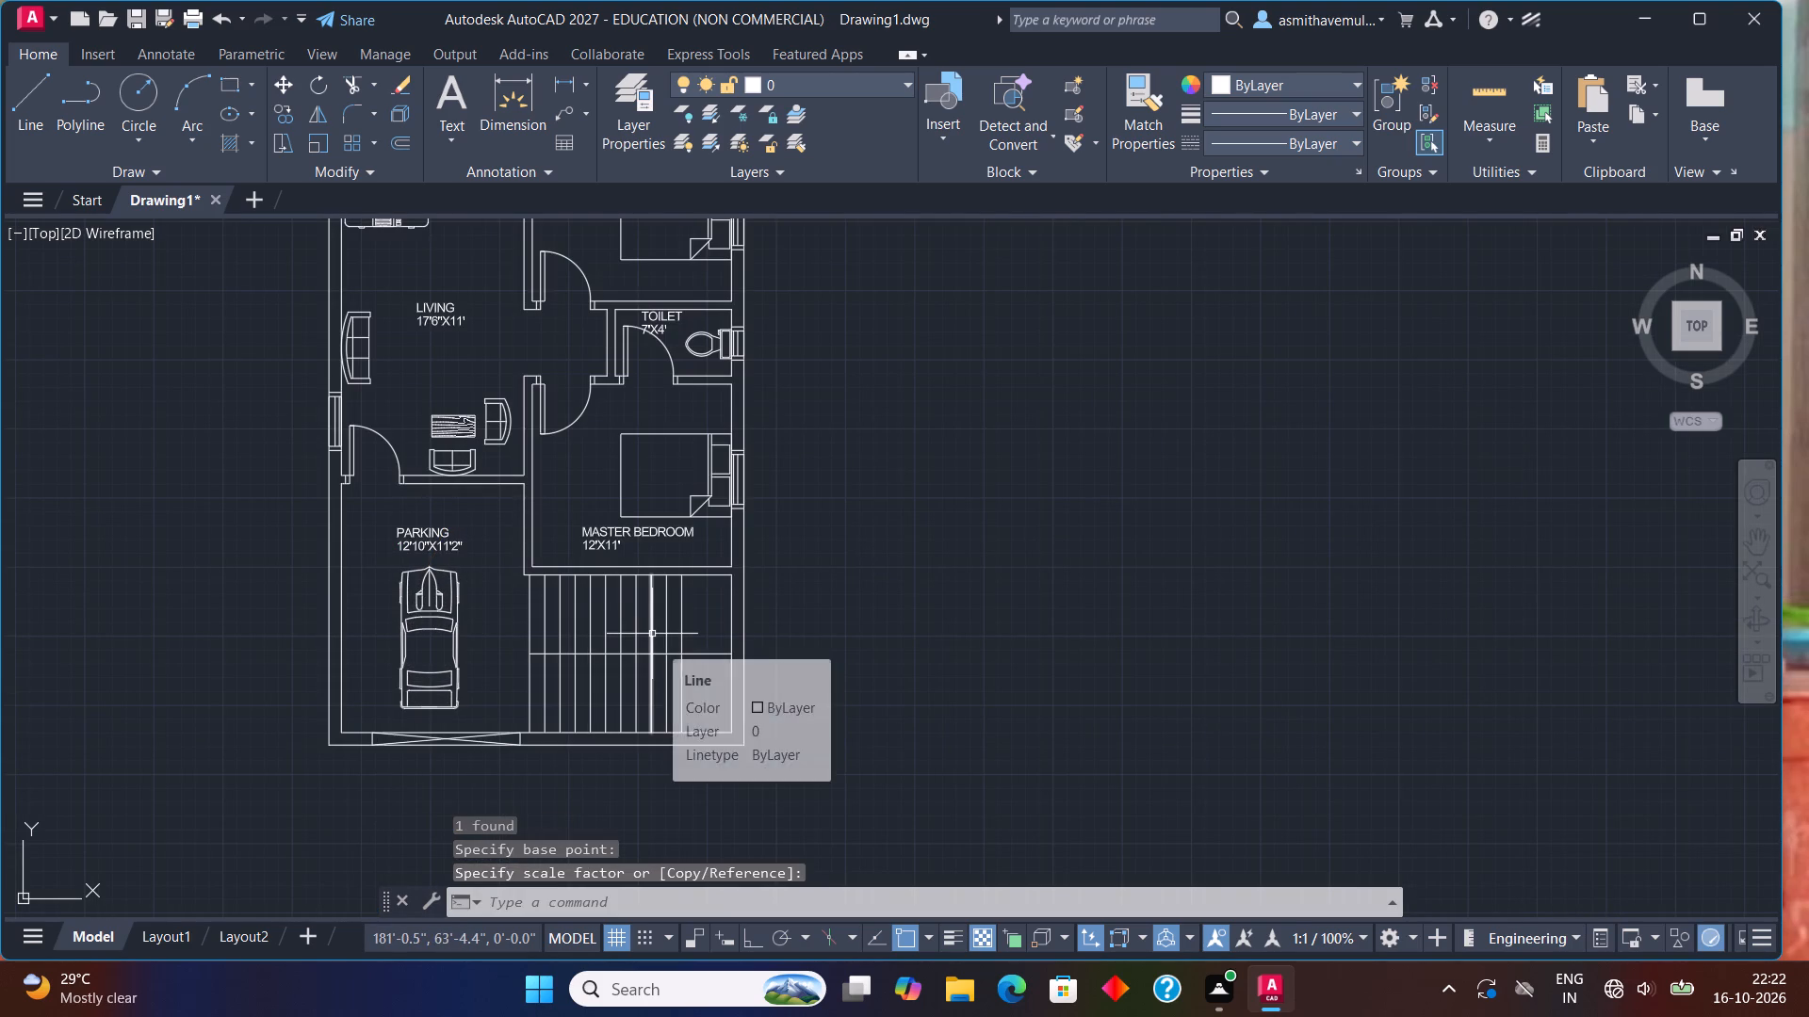
Add a linear dimension for the plan's overall width between the outer north corners, placed above the north wall.
{"action": "scroll", "coordinate": [655, 650], "scroll_direction": "down", "scroll_amount": 1}
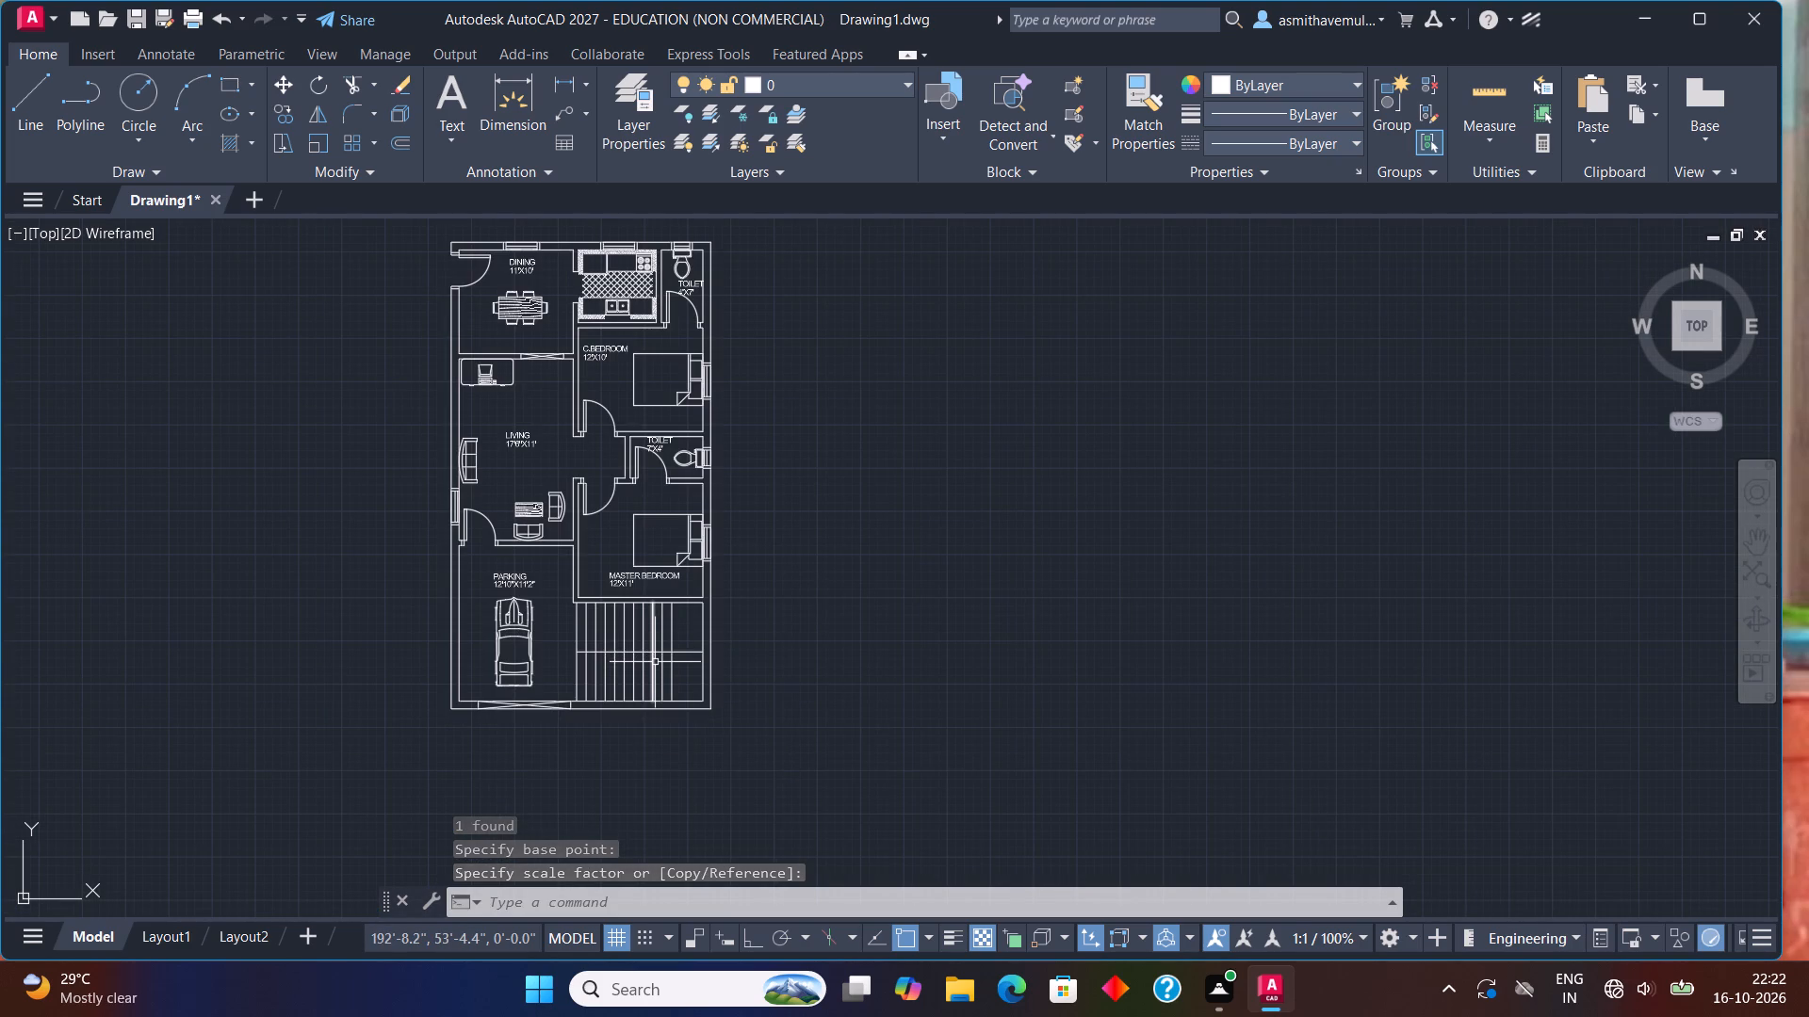
{"action": "middle_click_drag", "start_coordinate": [585, 699], "coordinate": [558, 807]}
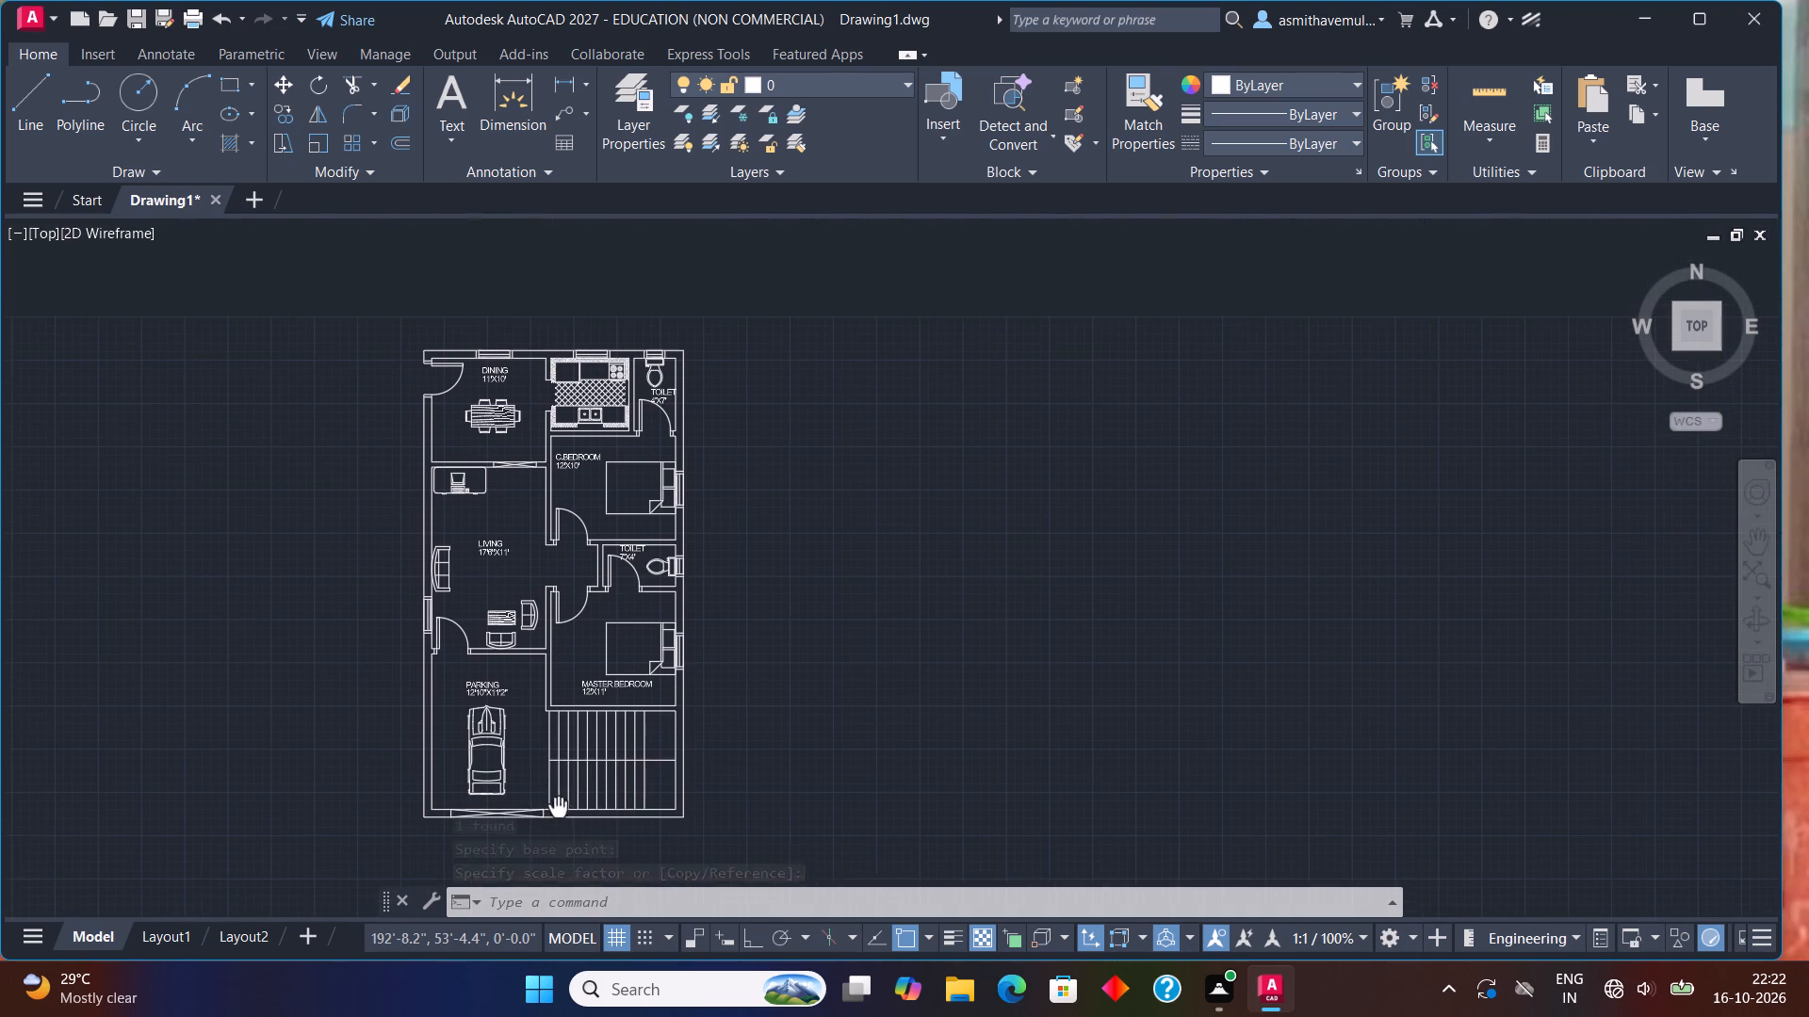
{"action": "middle_click_drag", "start_coordinate": [558, 807], "coordinate": [558, 808]}
{"action": "key", "text": "d"}
{"action": "type", "text": "LI"}
{"action": "key", "text": "Return"}
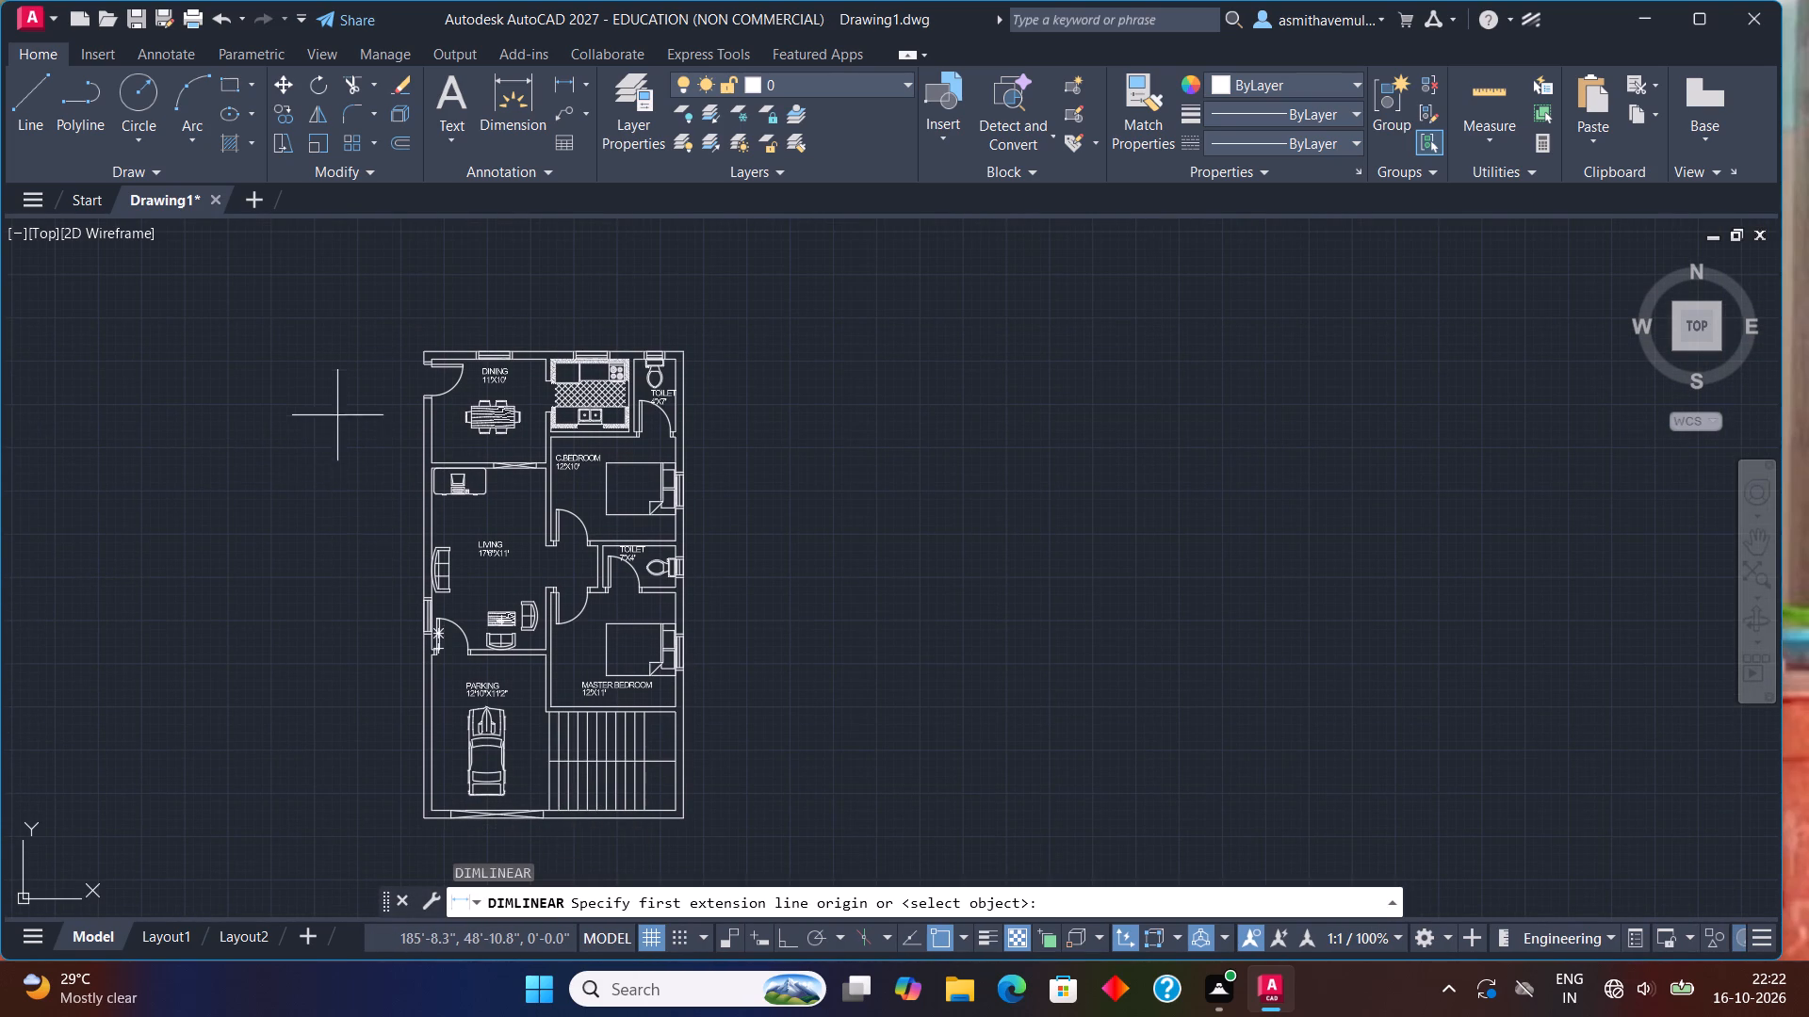
{"action": "scroll", "coordinate": [344, 380], "scroll_direction": "up", "scroll_amount": 1}
{"action": "left_click_drag", "start_coordinate": [467, 331], "coordinate": [477, 331]}
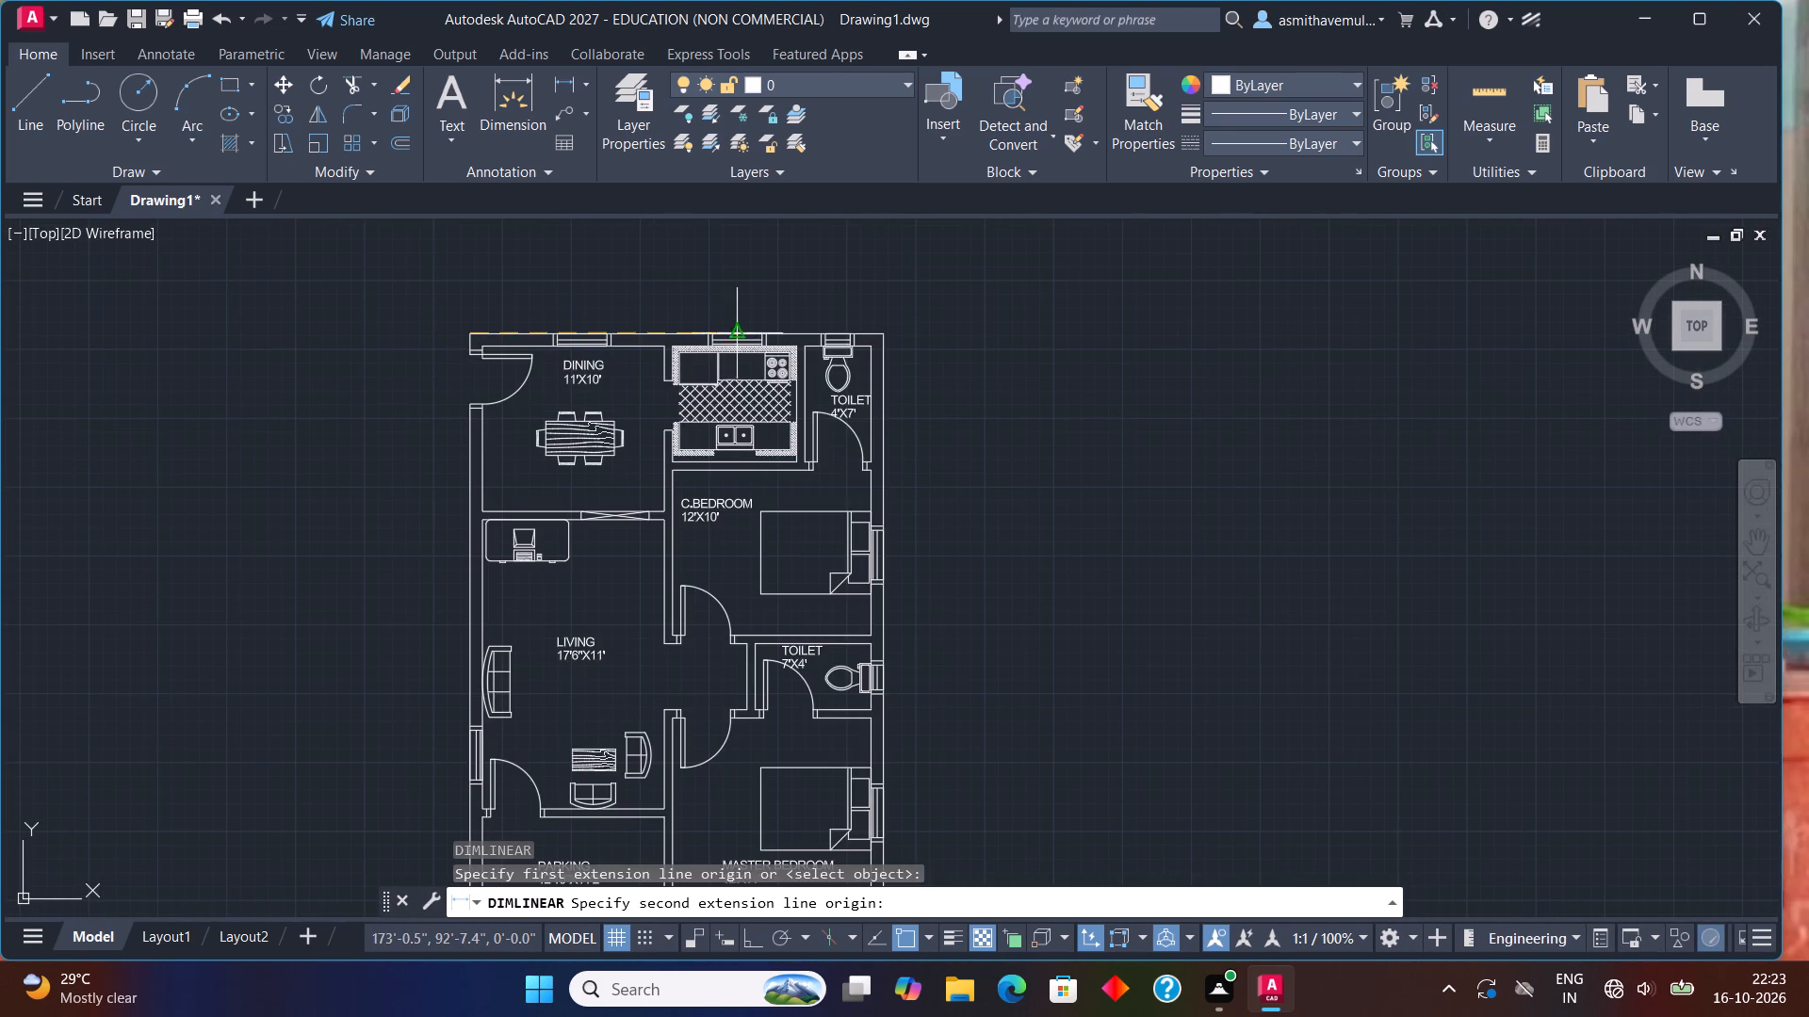
{"action": "left_click", "coordinate": [882, 330]}
{"action": "left_click", "coordinate": [882, 285]}
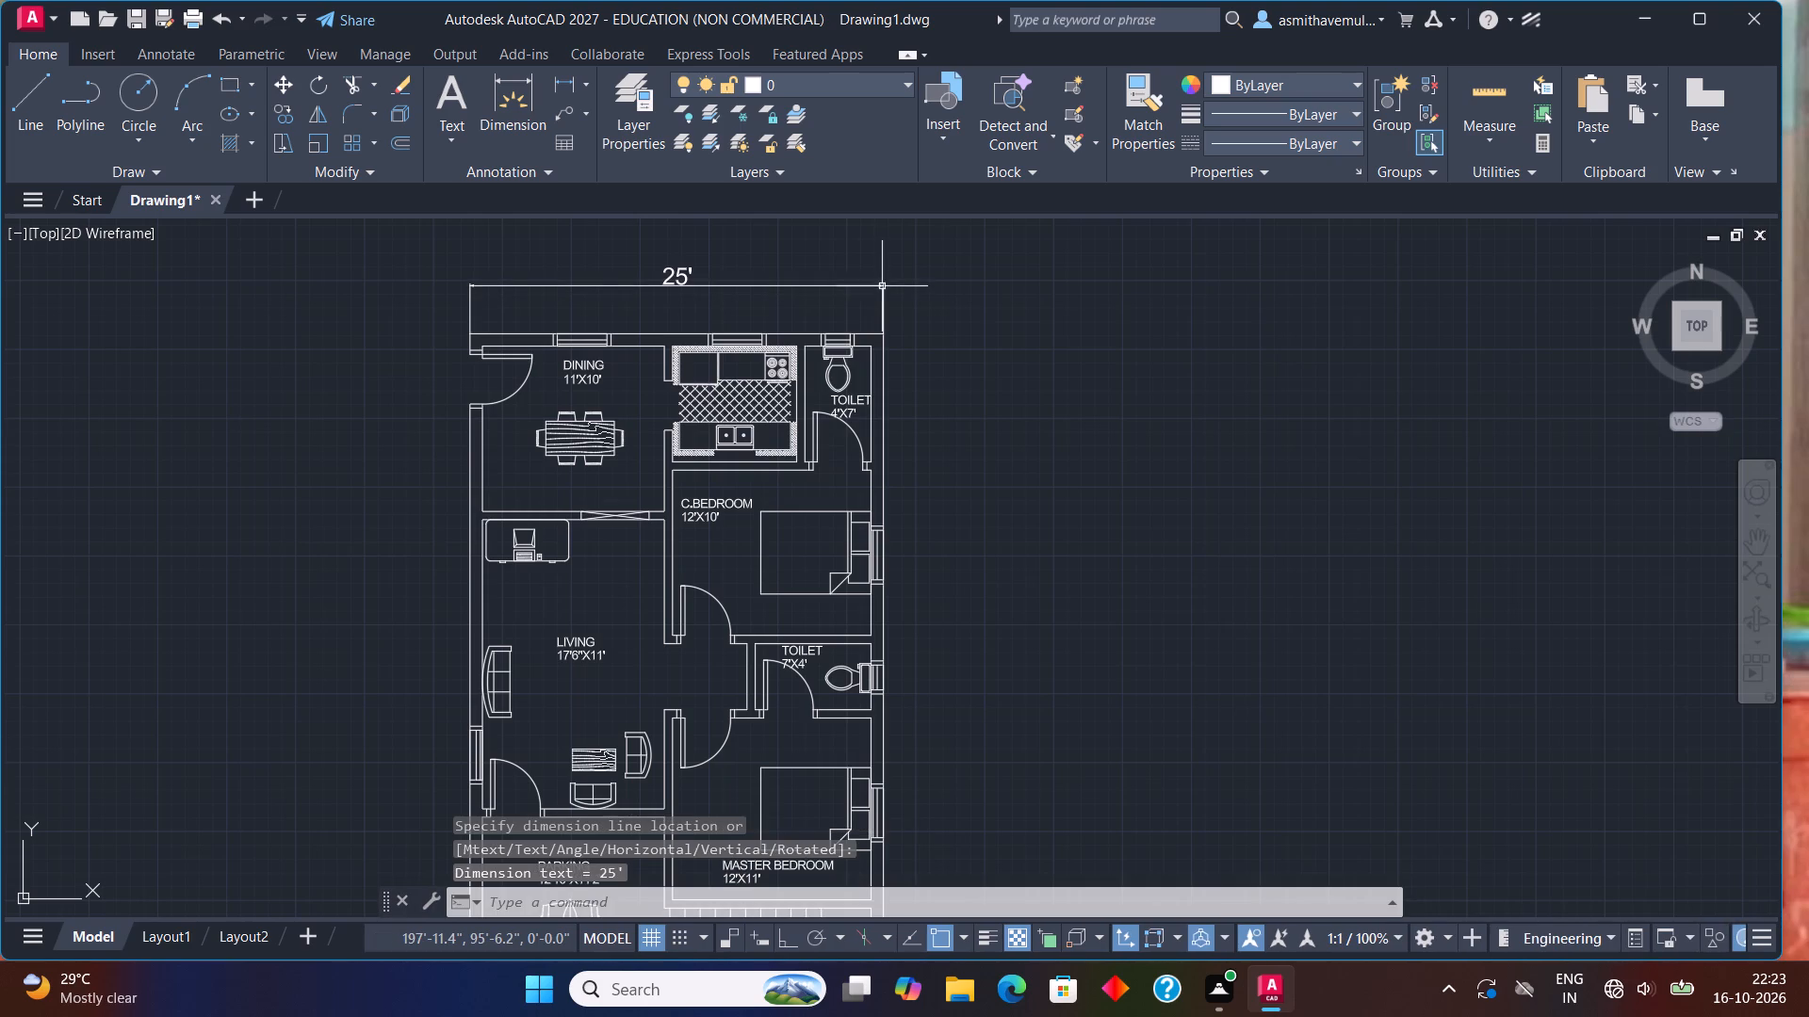
Add a linear dimension for the plan's overall length between the outer east corners, placed east of the wall.
{"action": "key", "text": "space"}
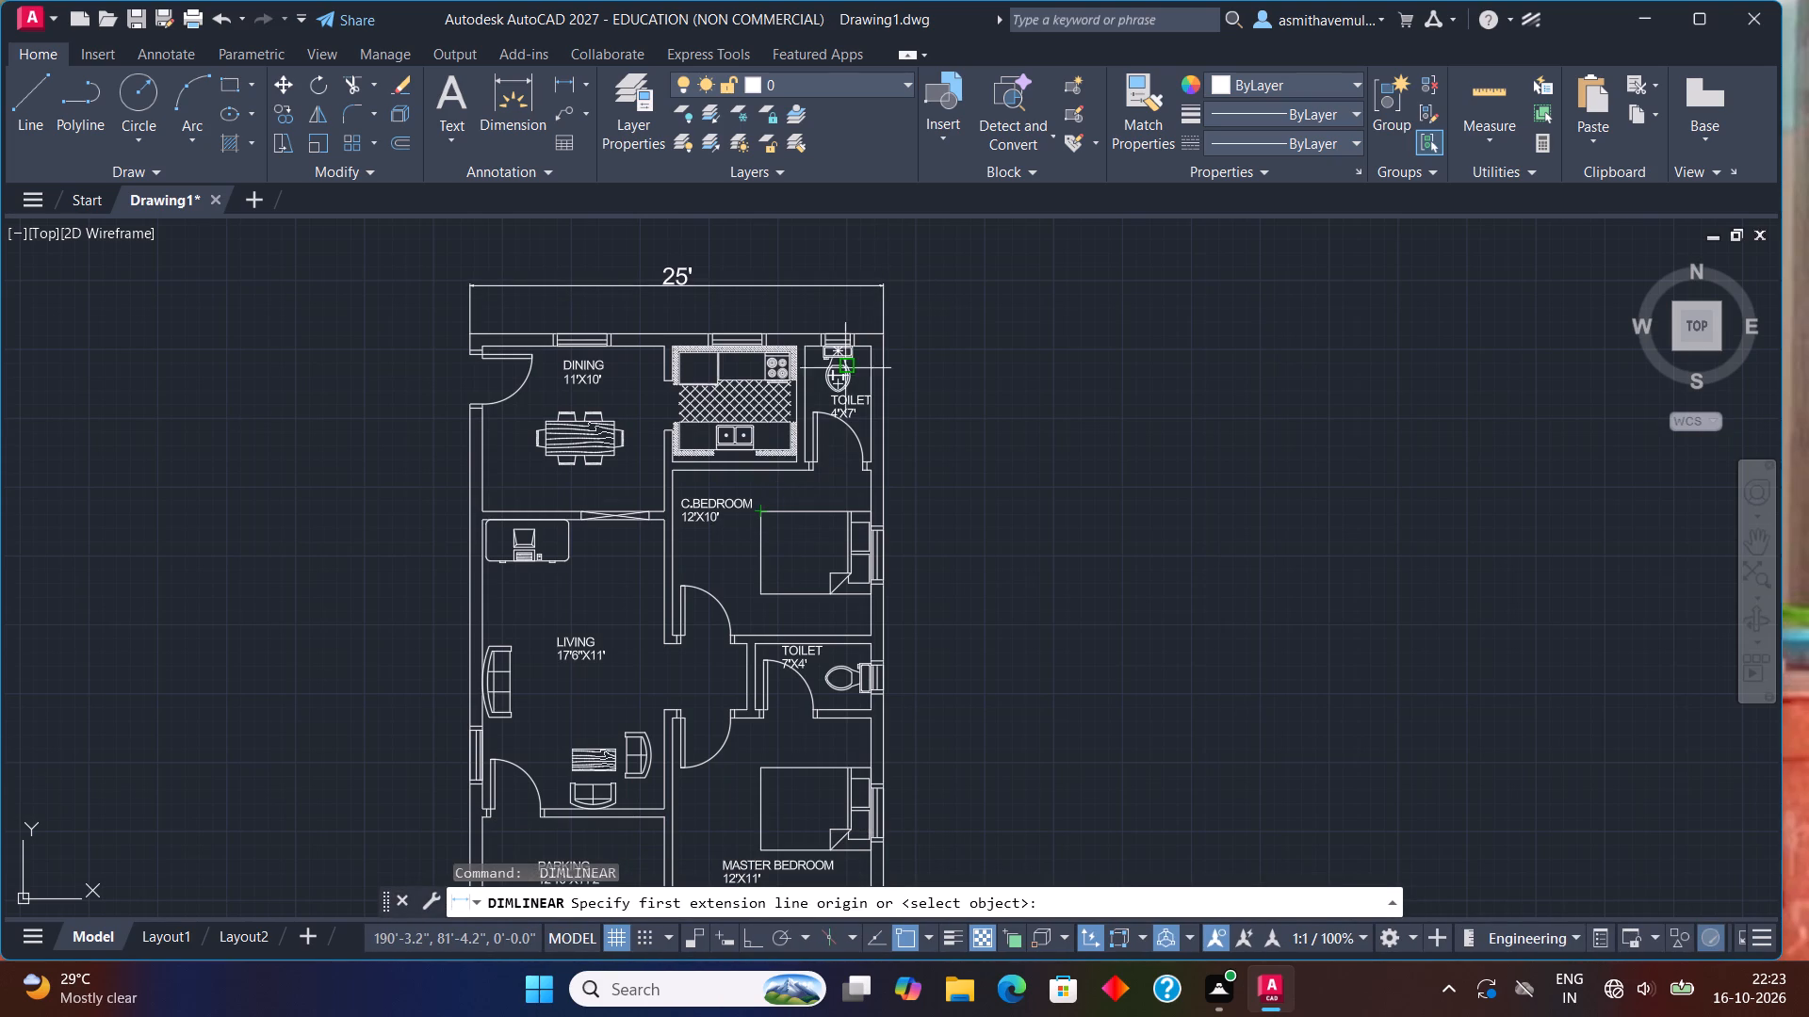
{"action": "left_click", "coordinate": [888, 336]}
{"action": "scroll", "coordinate": [891, 460], "scroll_direction": "down", "scroll_amount": 2}
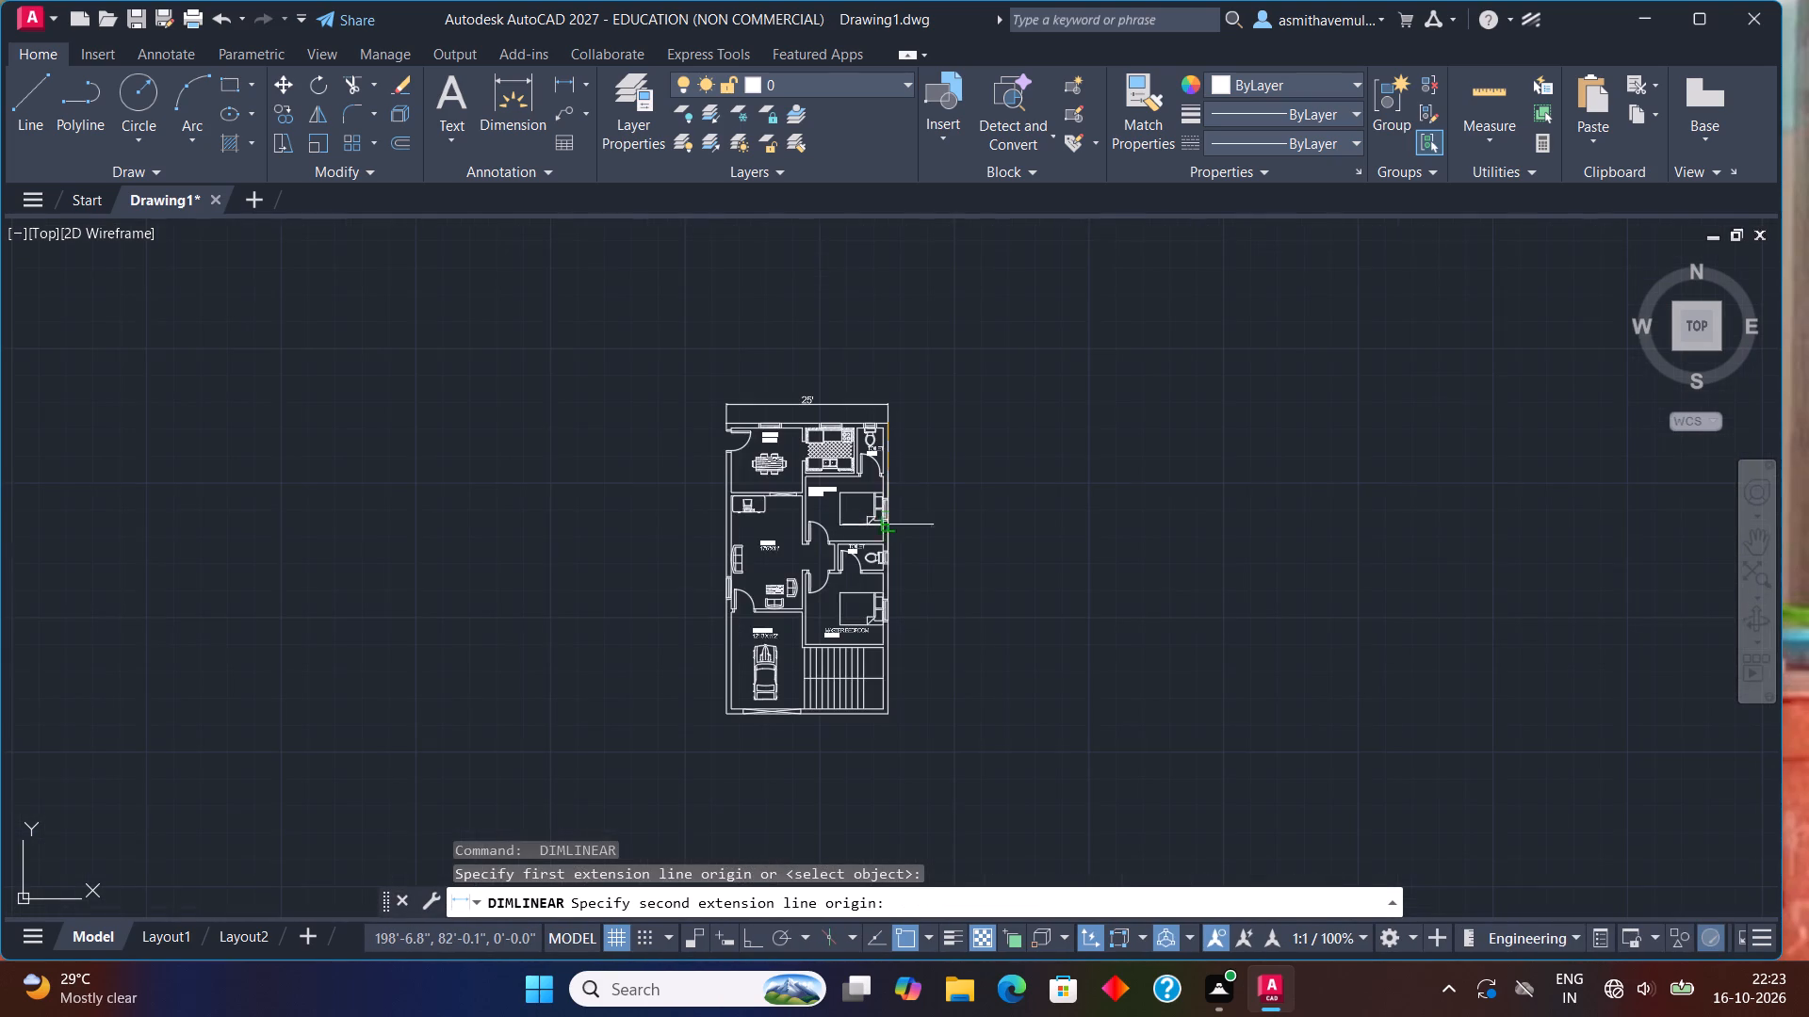
{"action": "scroll", "coordinate": [893, 640], "scroll_direction": "up", "scroll_amount": 1}
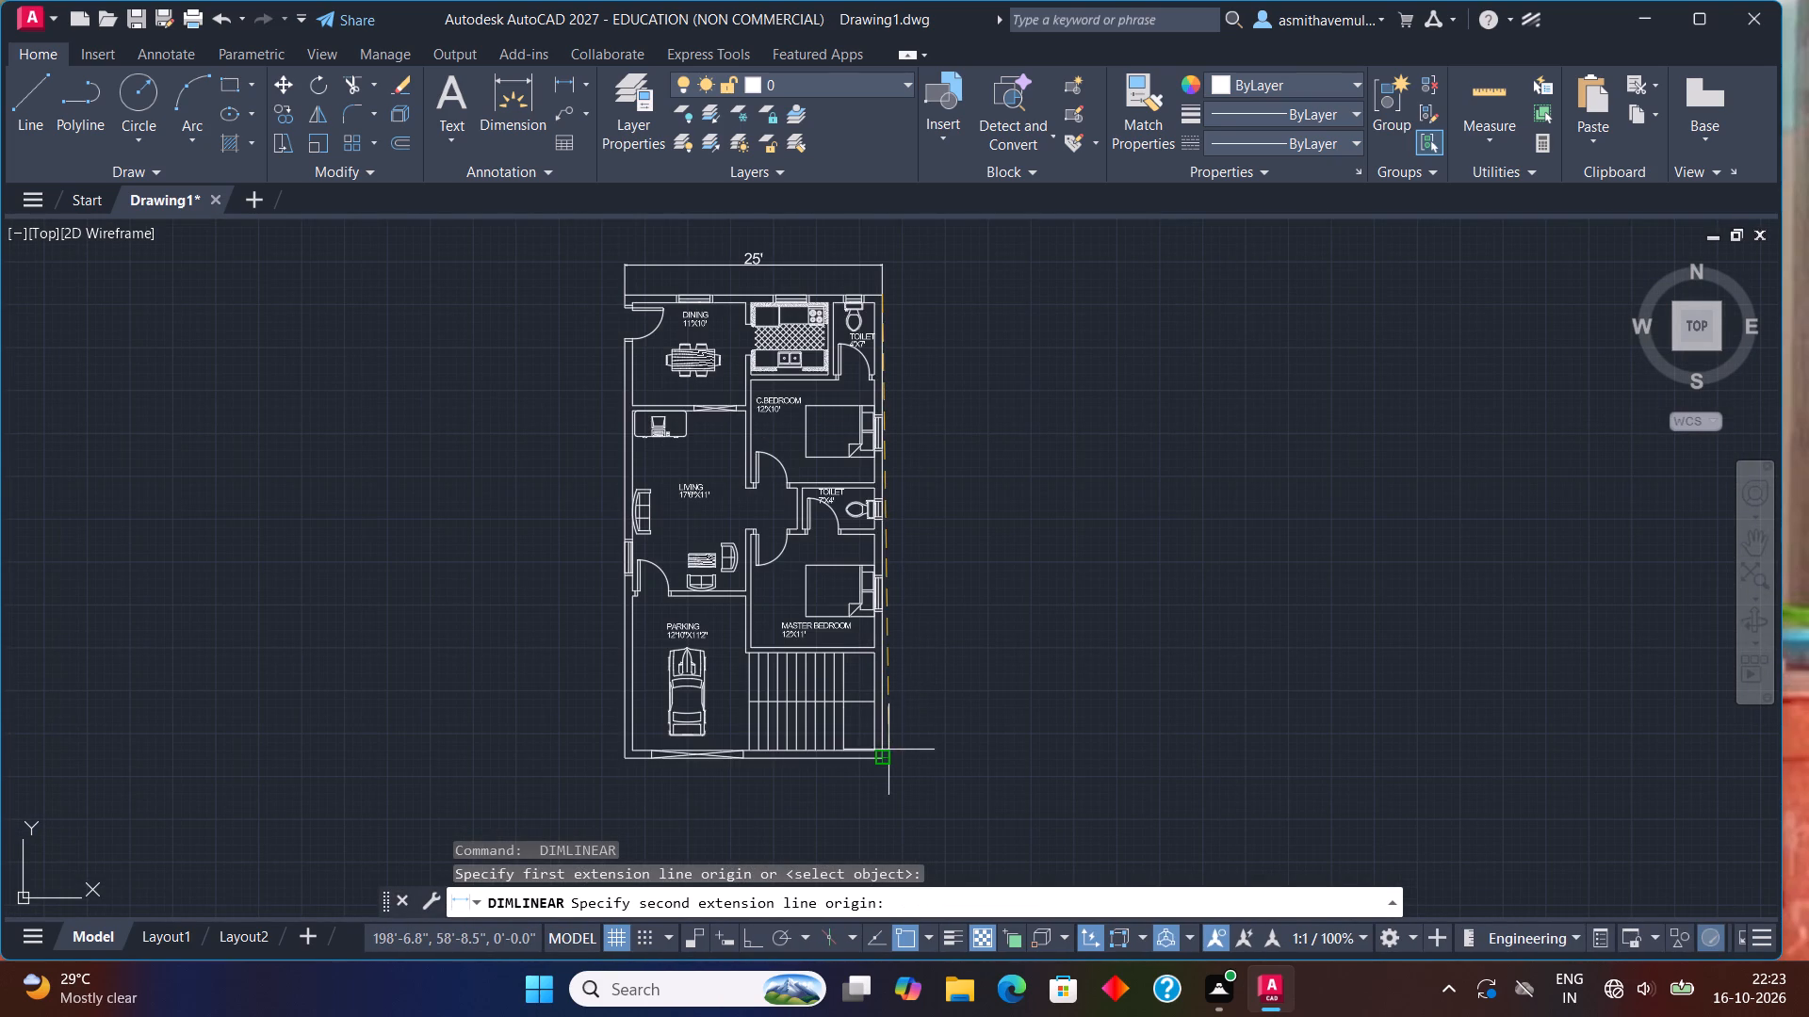
{"action": "left_click", "coordinate": [888, 757]}
{"action": "left_click", "coordinate": [928, 752]}
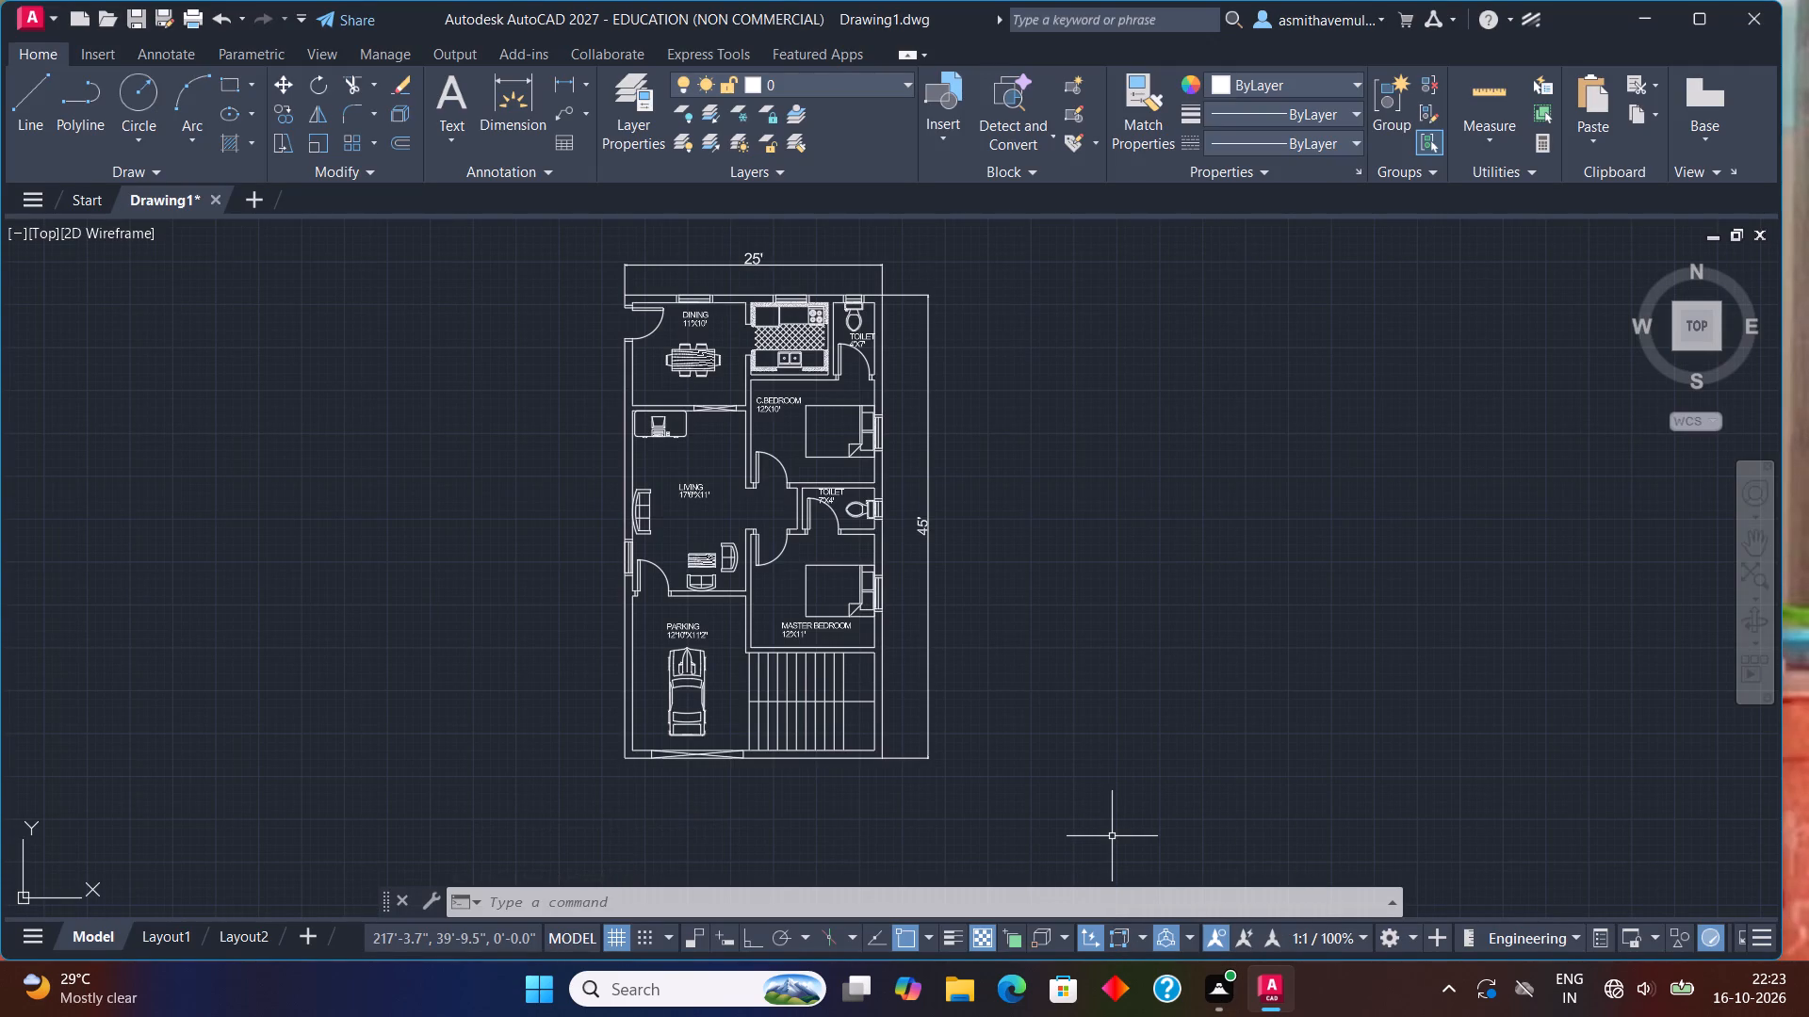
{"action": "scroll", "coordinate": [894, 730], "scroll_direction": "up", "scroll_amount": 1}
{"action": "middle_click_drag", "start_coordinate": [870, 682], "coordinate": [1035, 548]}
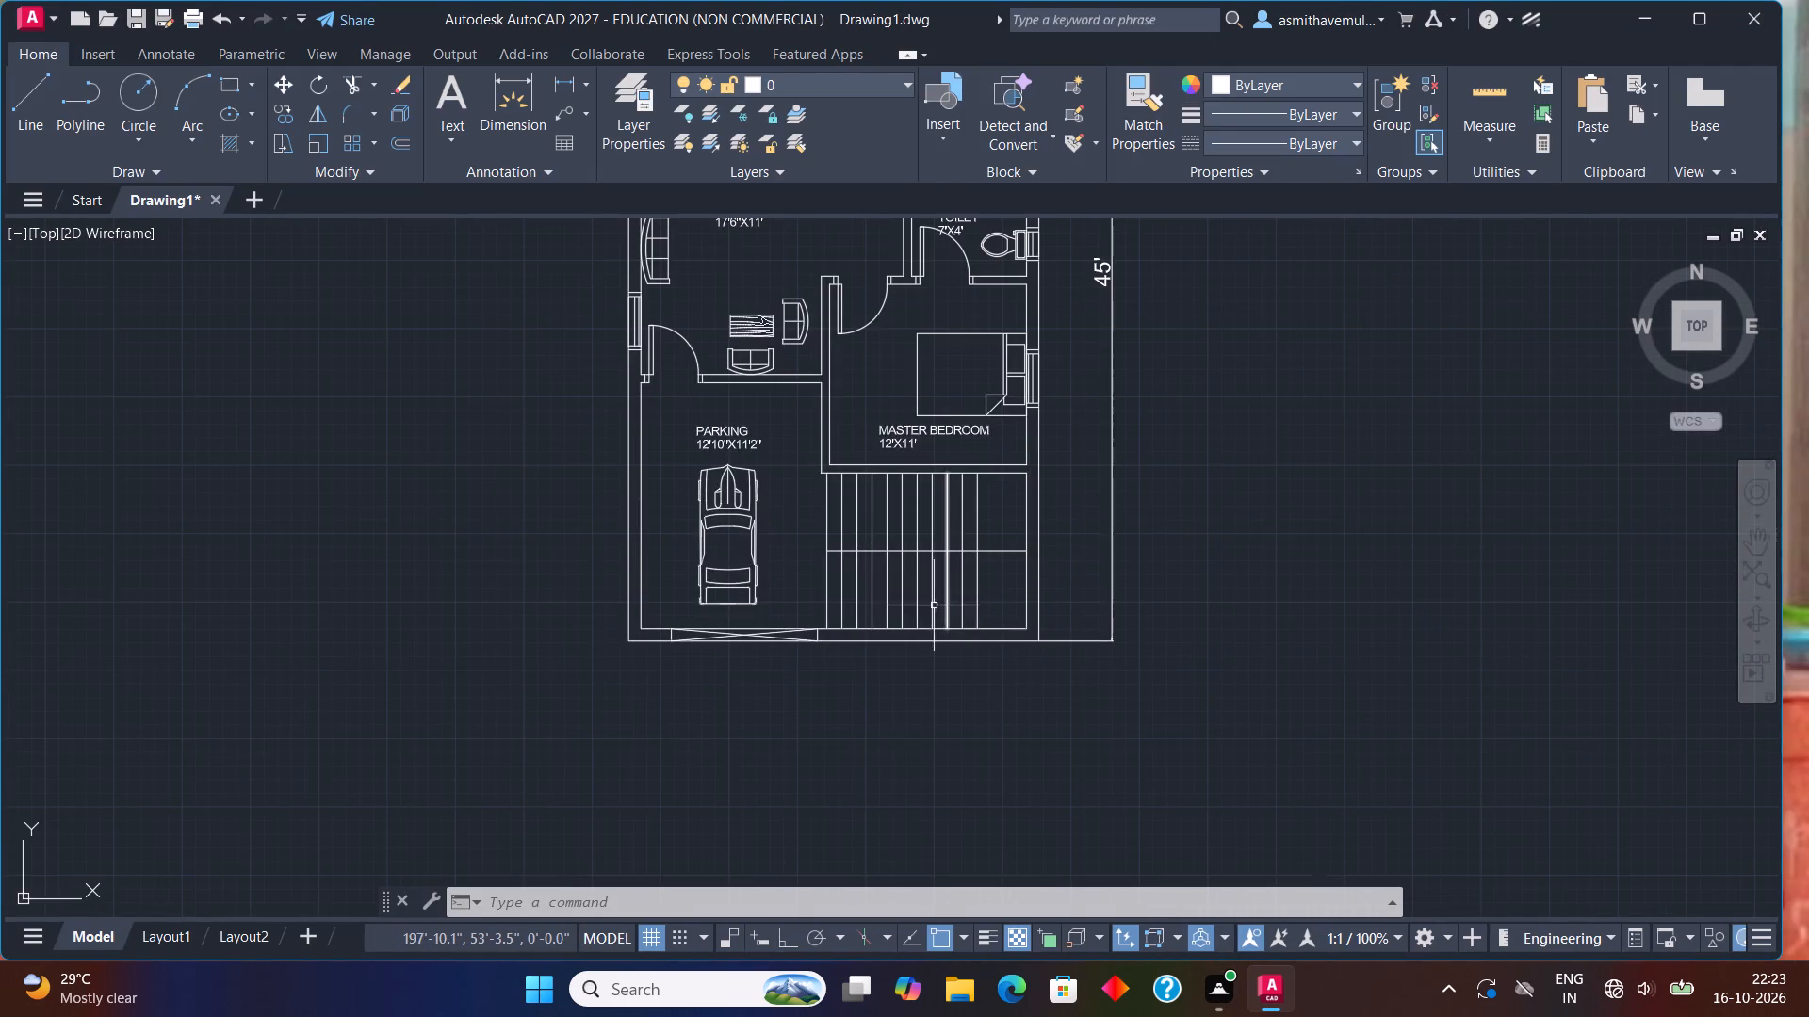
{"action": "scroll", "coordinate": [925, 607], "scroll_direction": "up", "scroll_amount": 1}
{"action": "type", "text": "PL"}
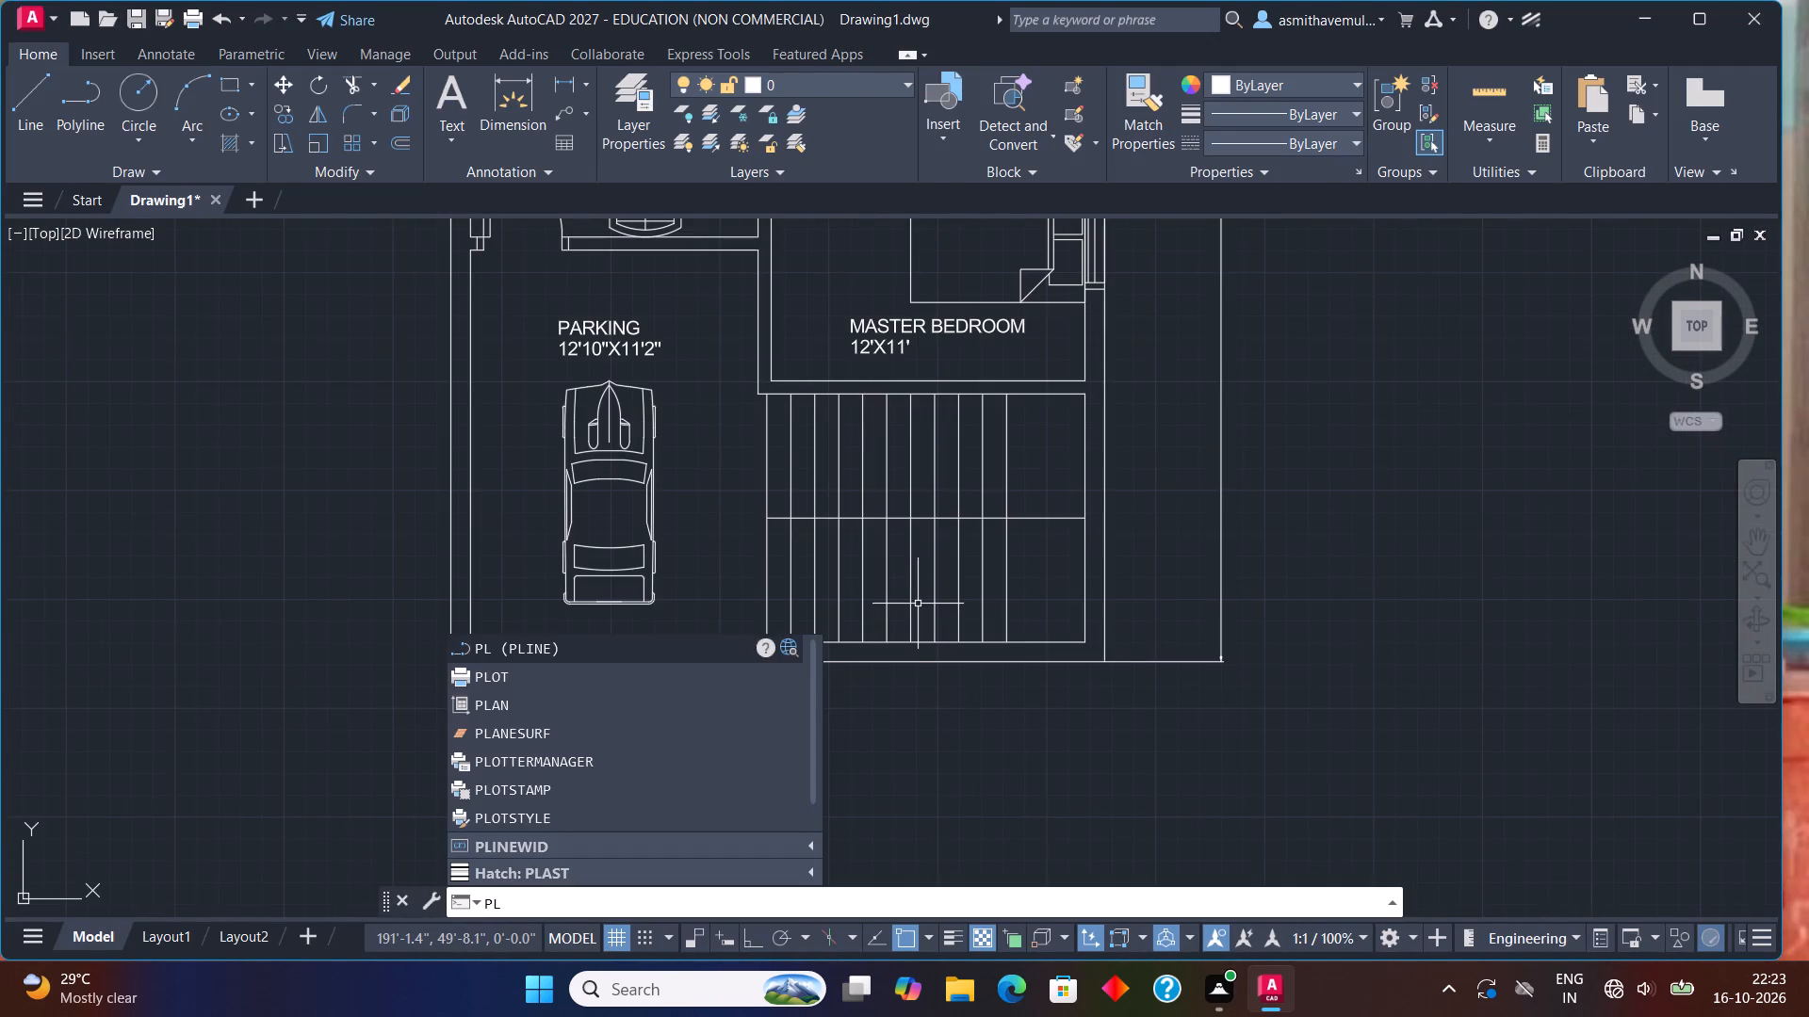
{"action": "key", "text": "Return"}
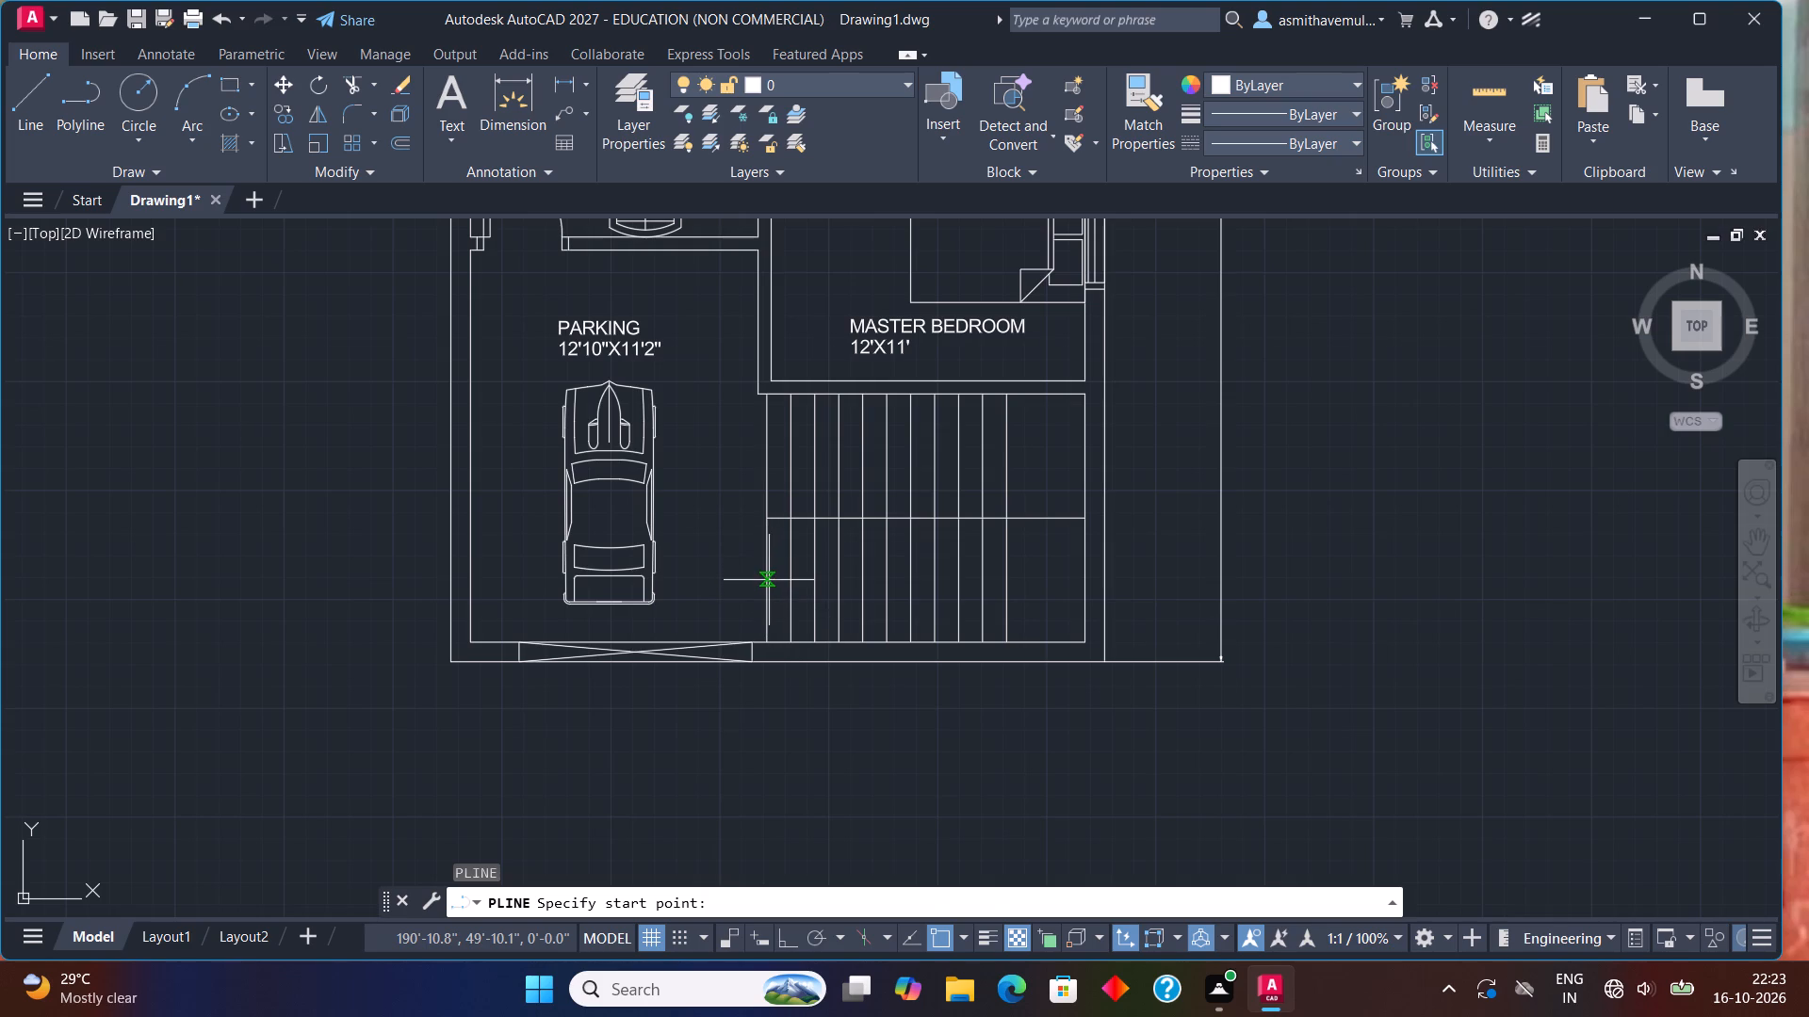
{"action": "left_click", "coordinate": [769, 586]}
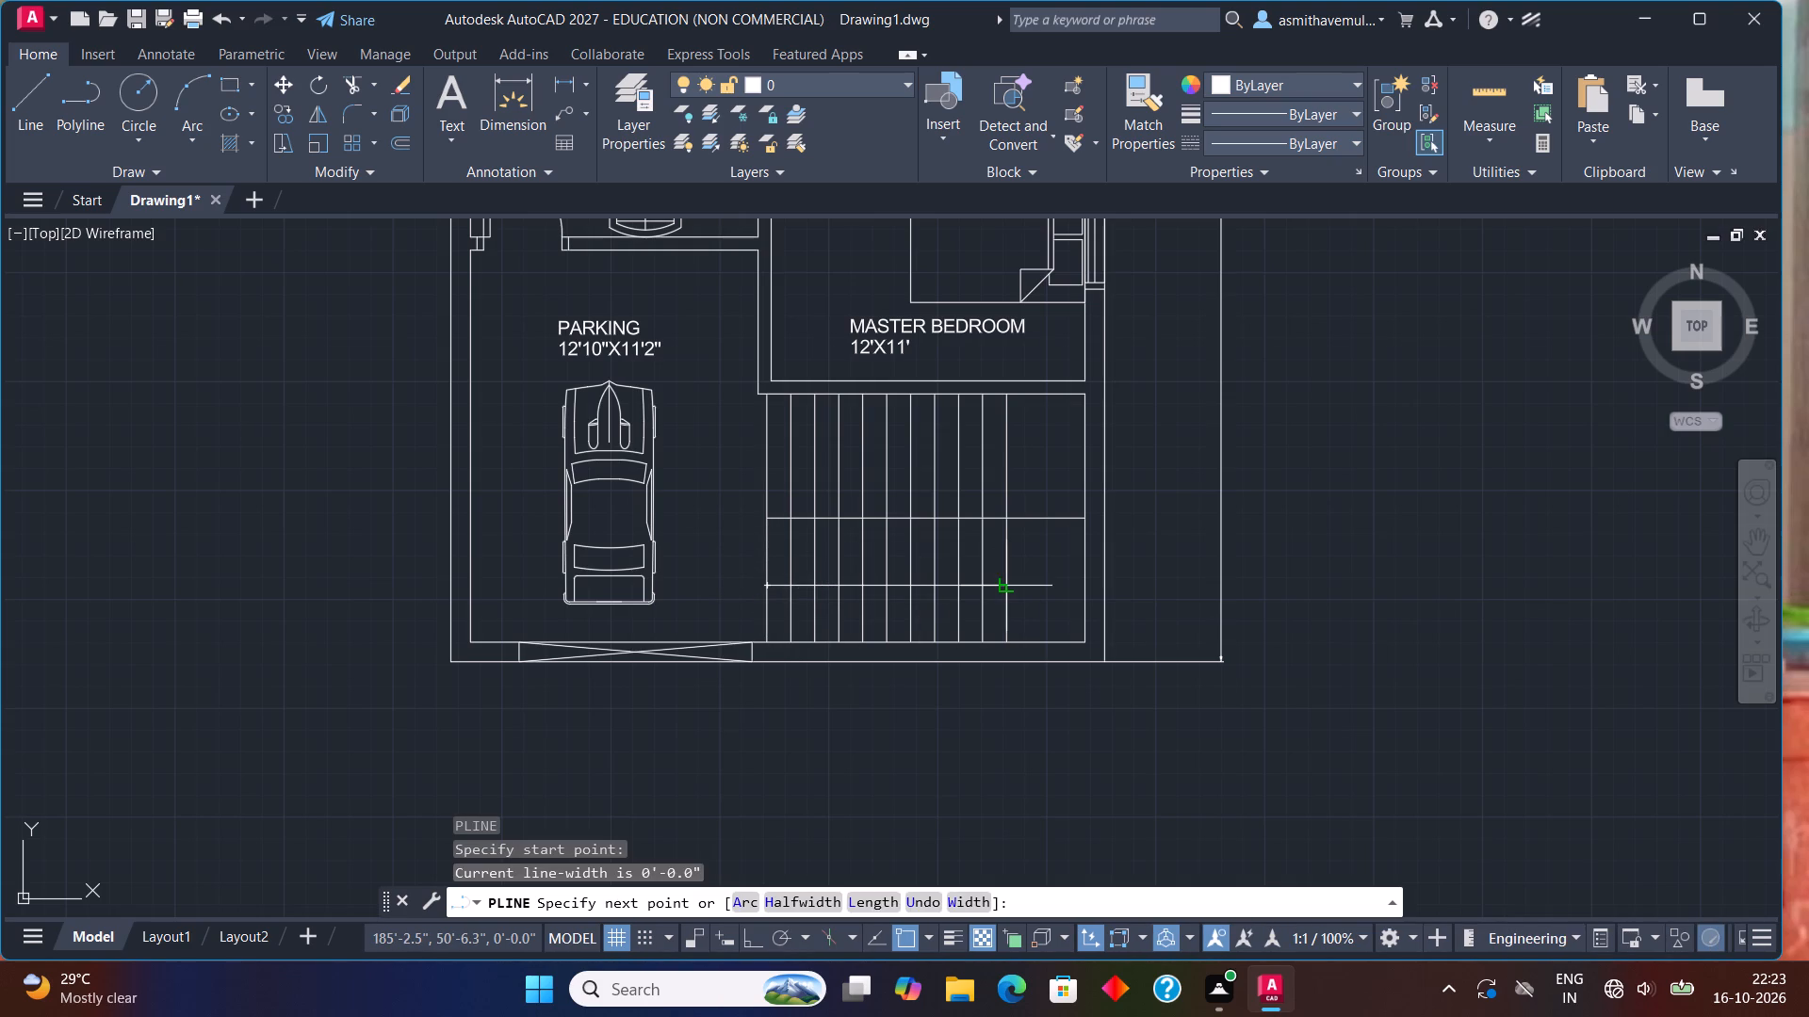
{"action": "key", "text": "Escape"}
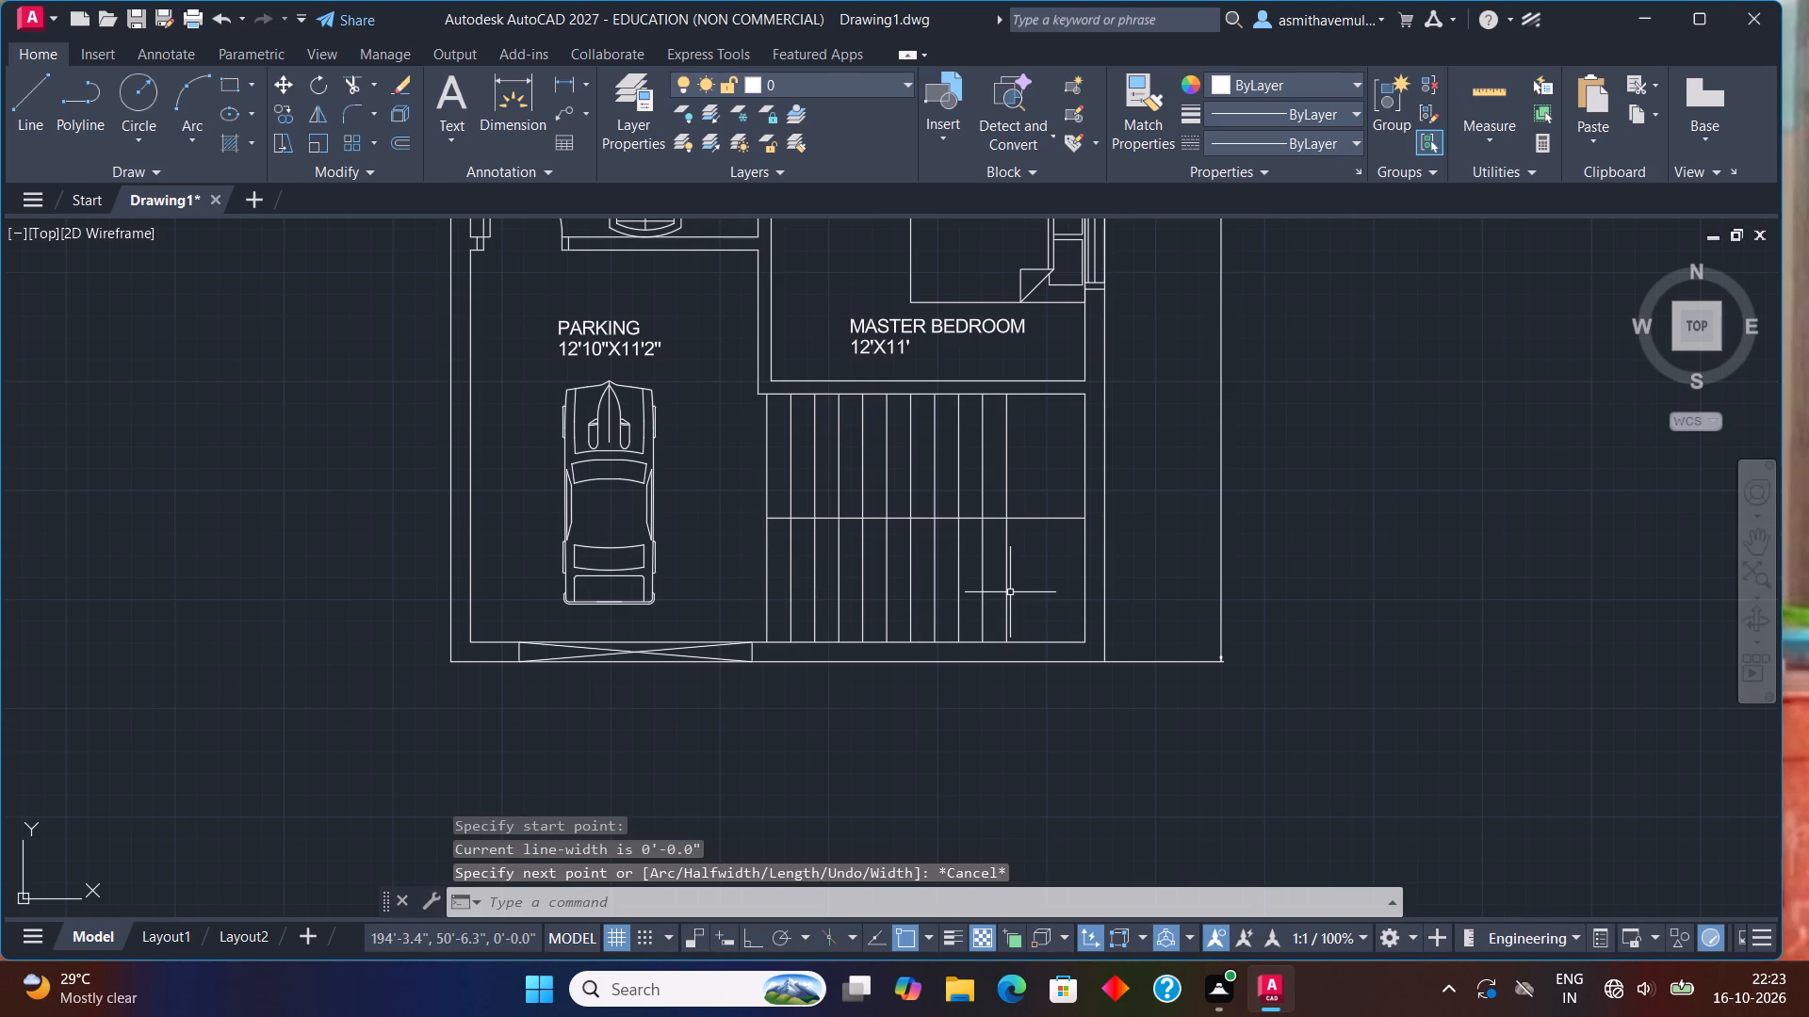
With ortho on, draw a U-shaped polyline from the lower stair flight's west edge, around the east landing and partway back along the upper flight.
{"action": "key", "text": "F8"}
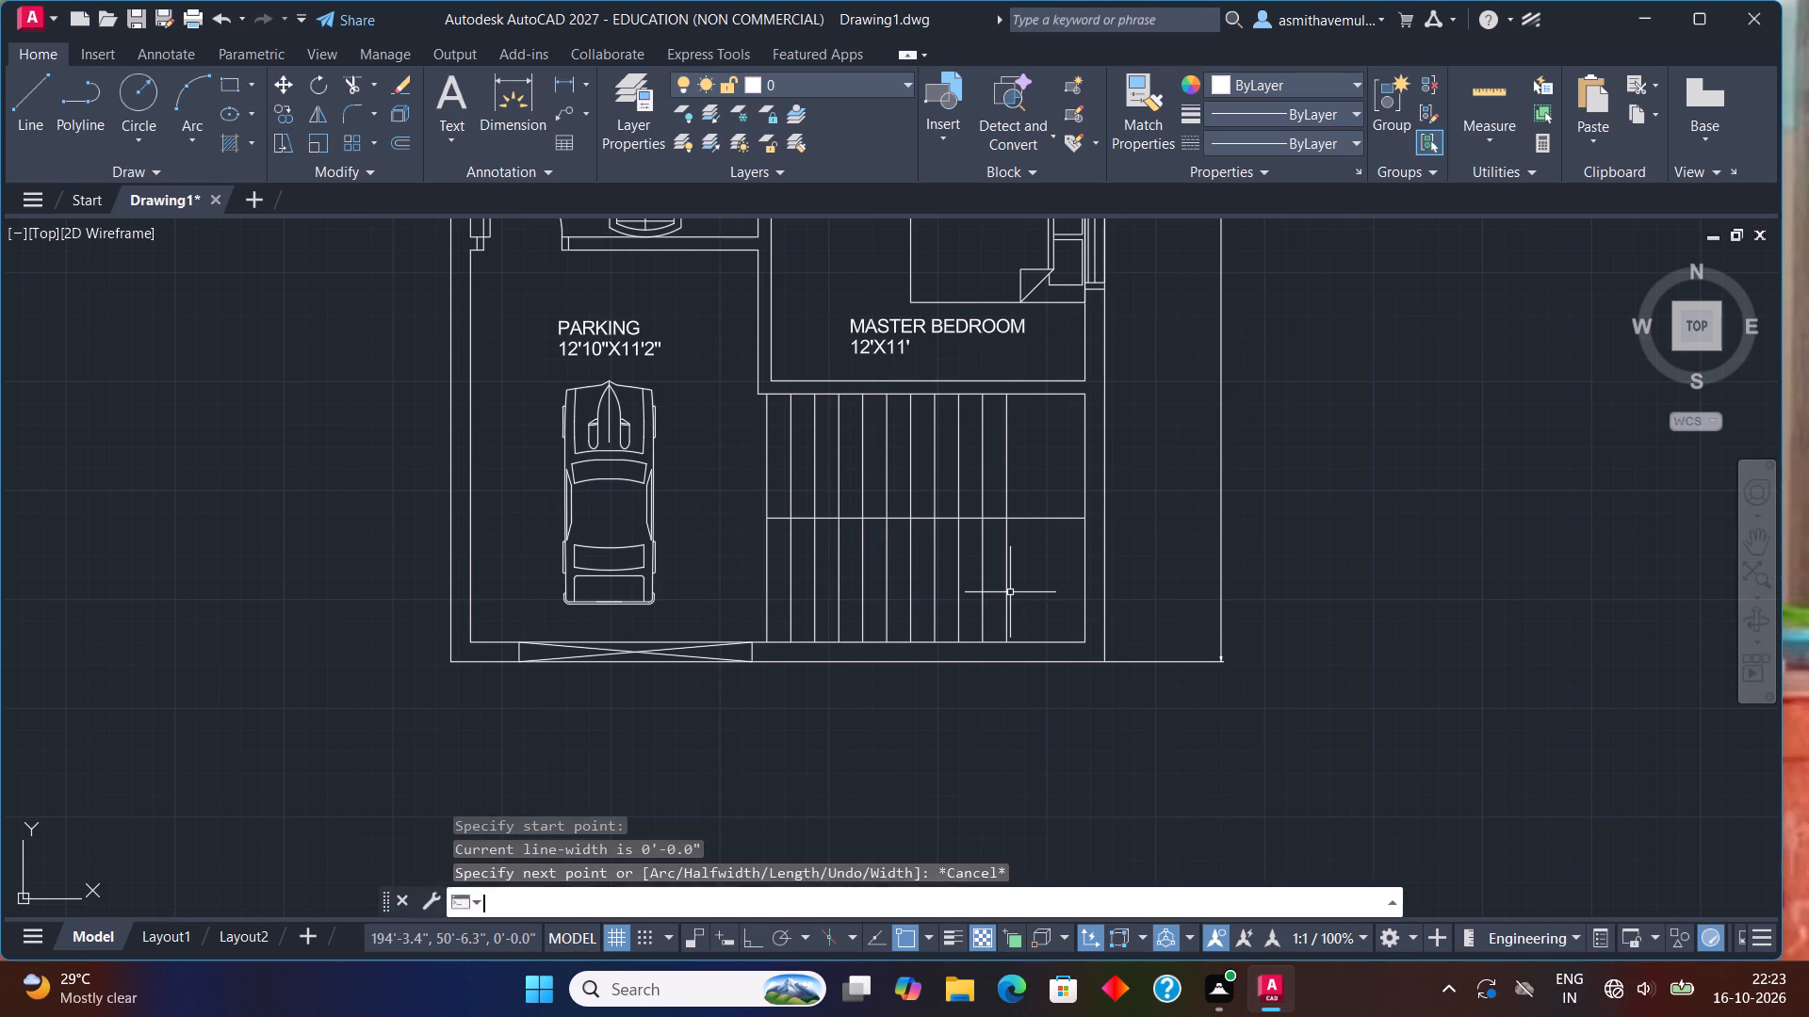
{"action": "type", "text": "PL"}
{"action": "key", "text": "Return"}
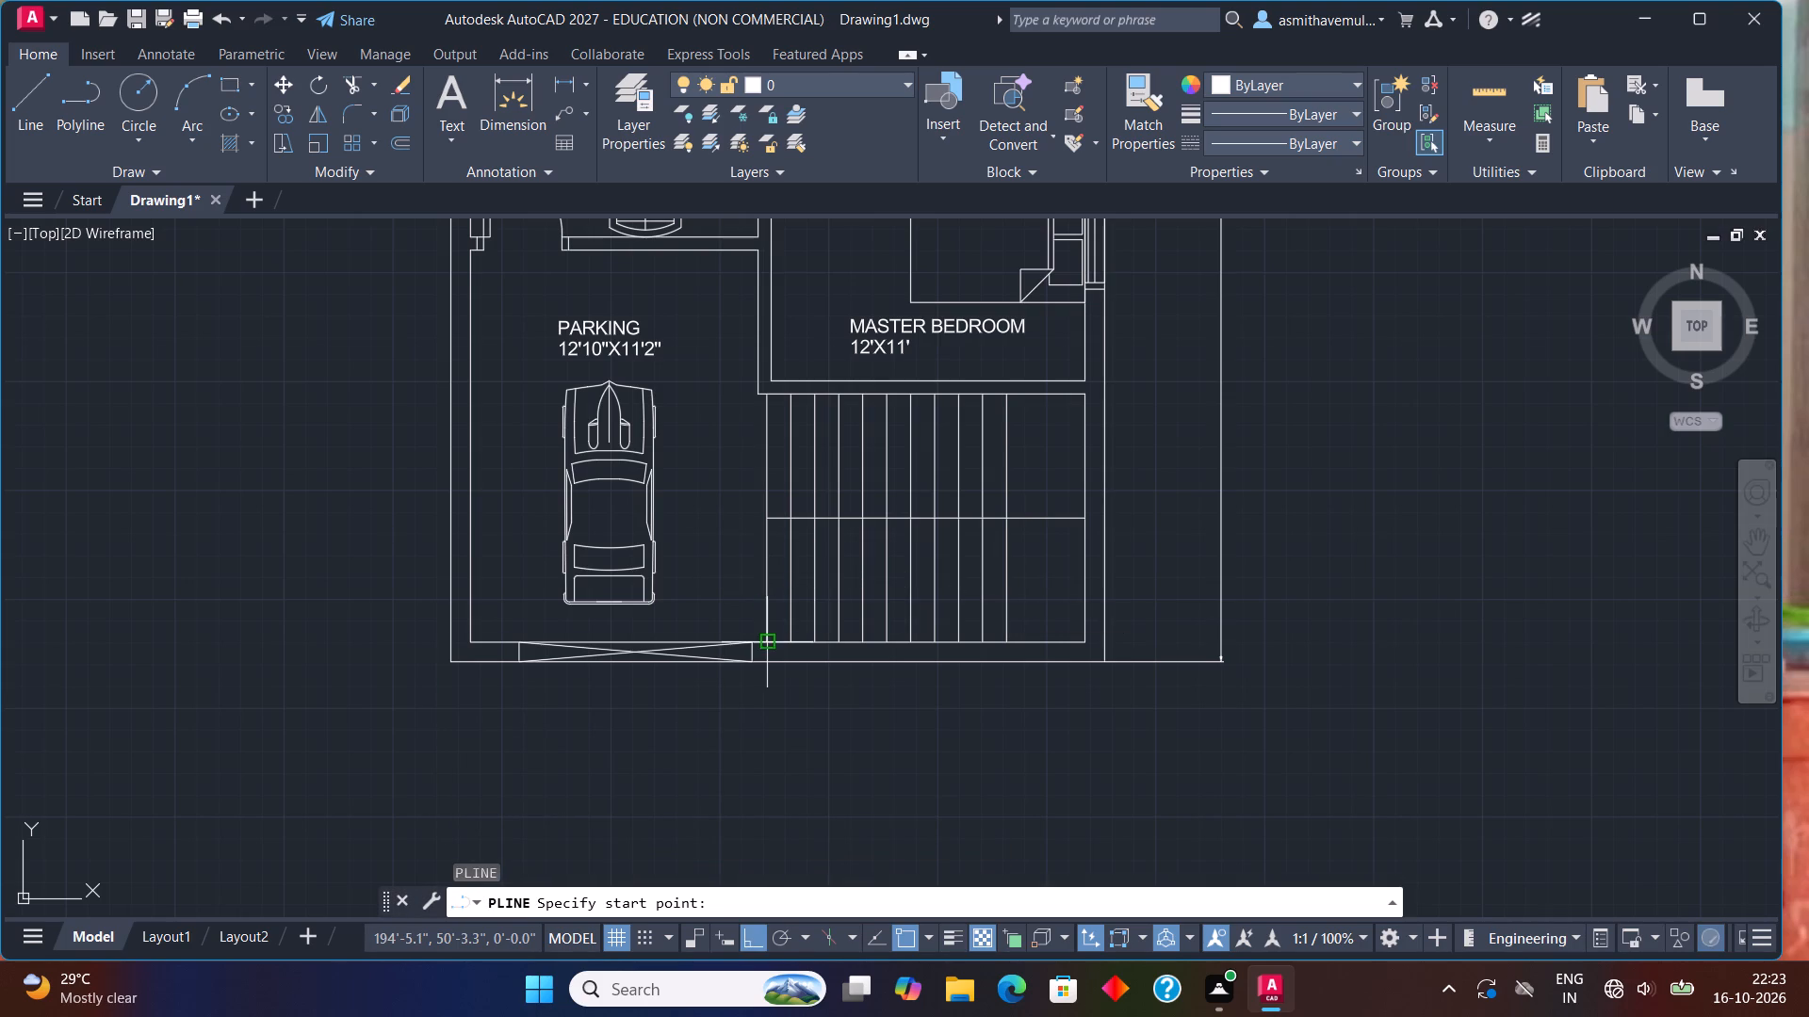
{"action": "left_click", "coordinate": [767, 584]}
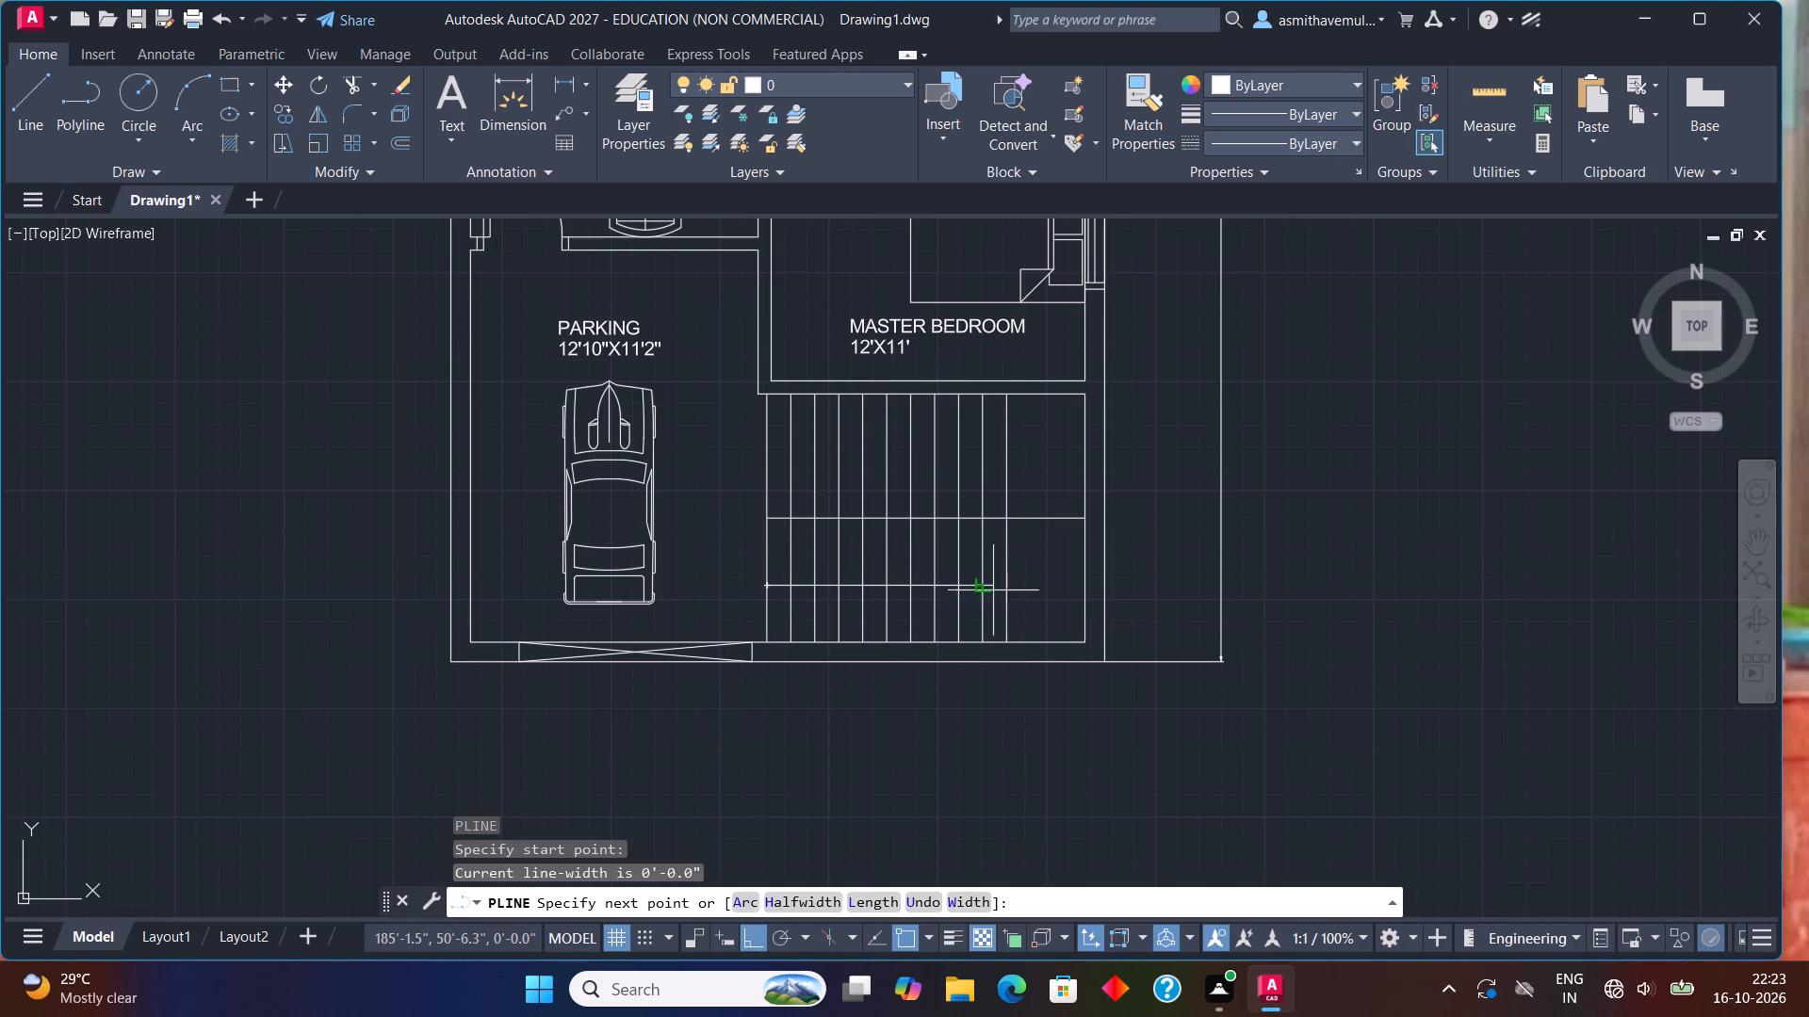
{"action": "left_click_drag", "start_coordinate": [1037, 586], "coordinate": [1039, 573]}
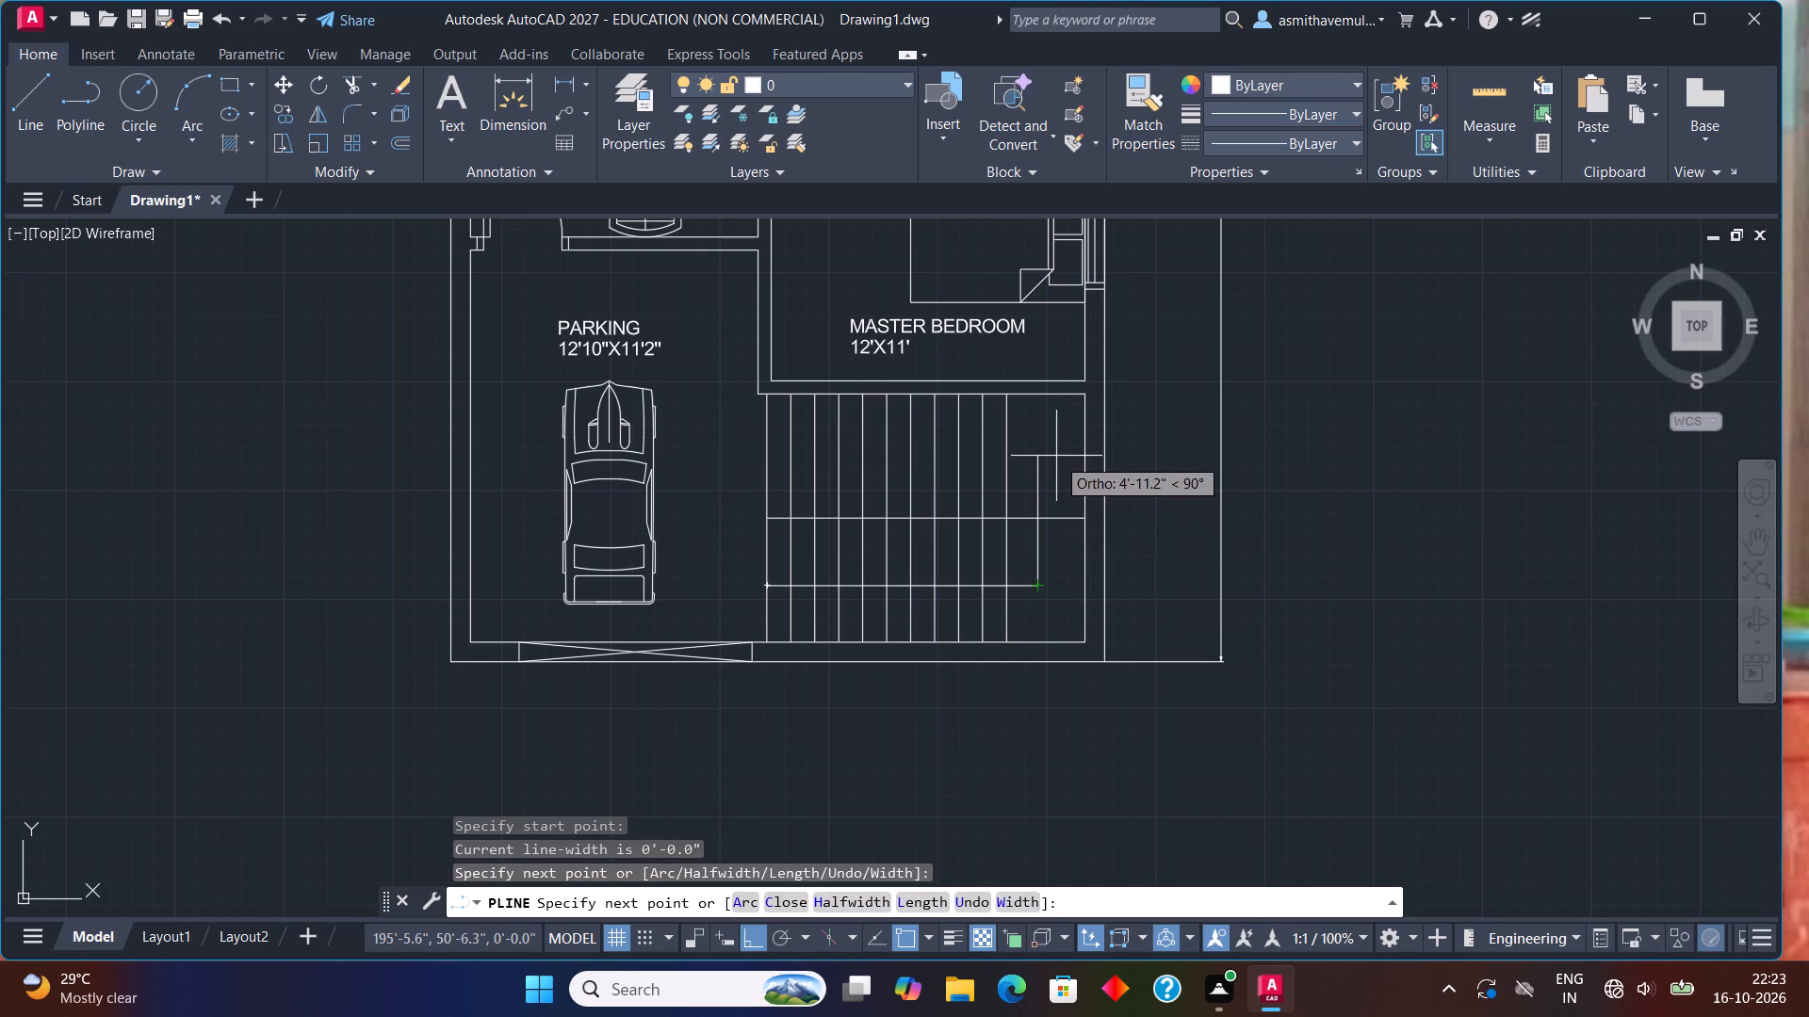
{"action": "left_click", "coordinate": [1056, 451]}
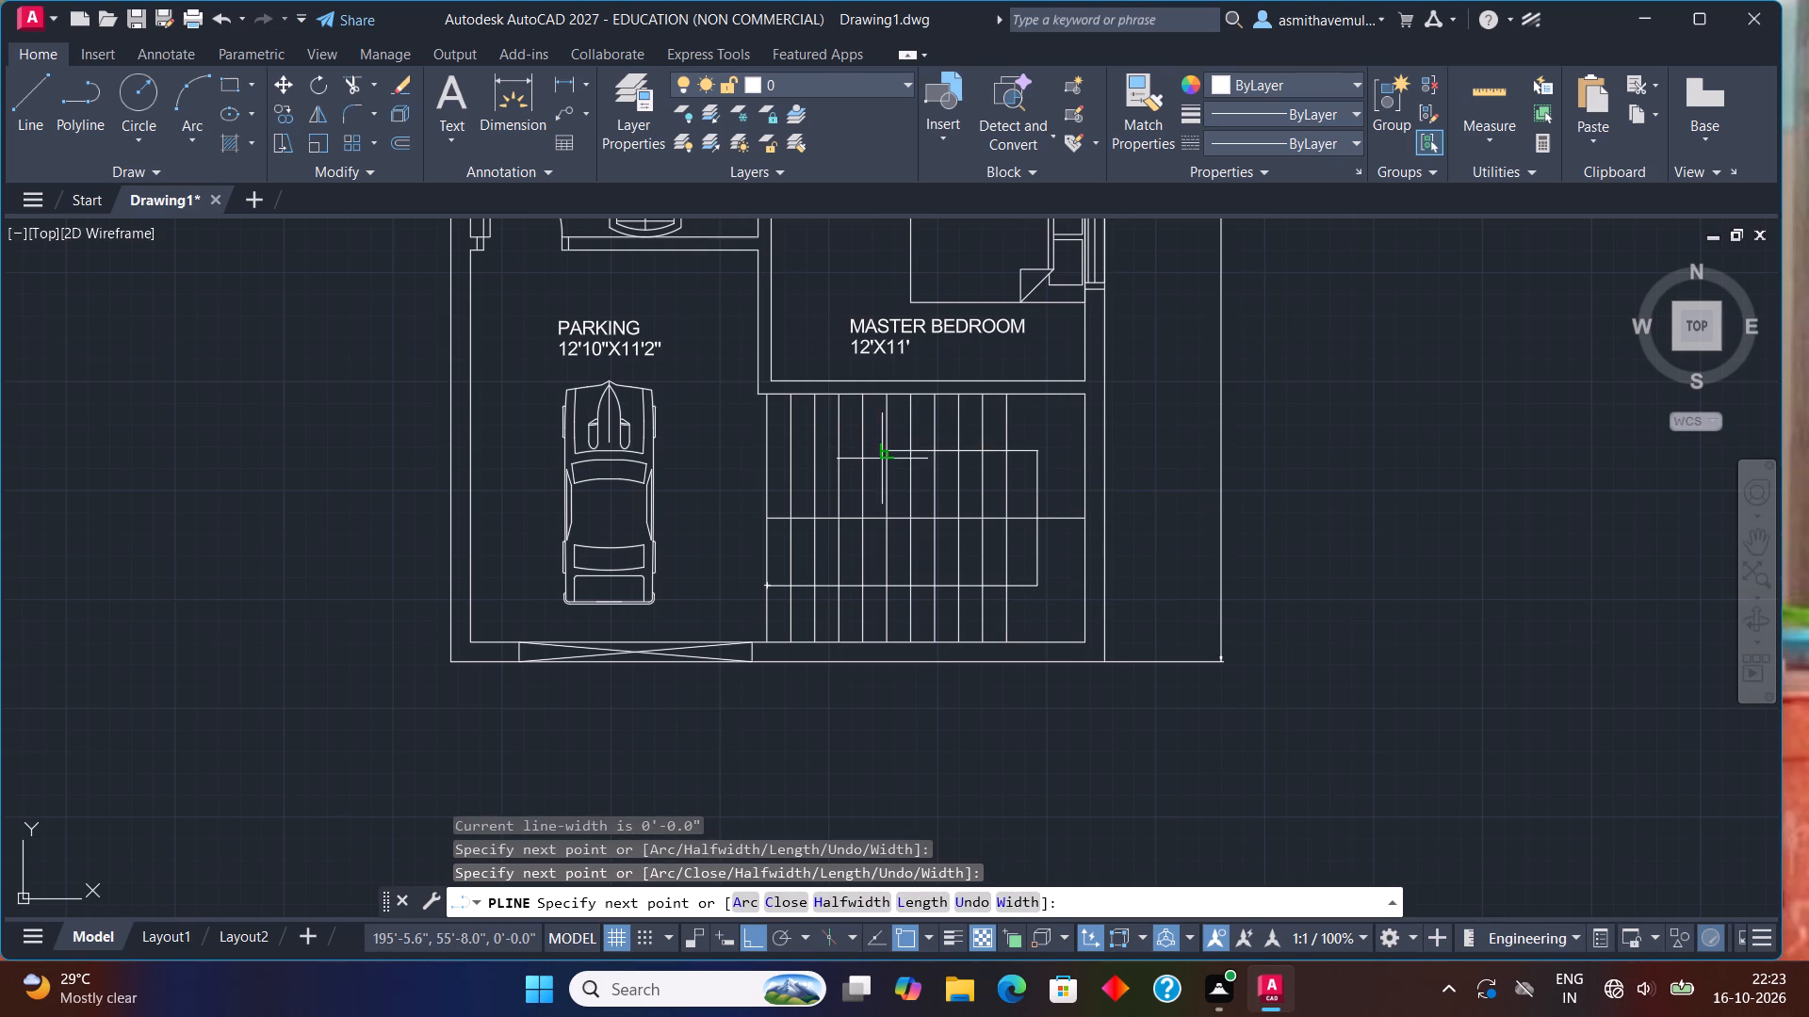
{"action": "left_click", "coordinate": [871, 451]}
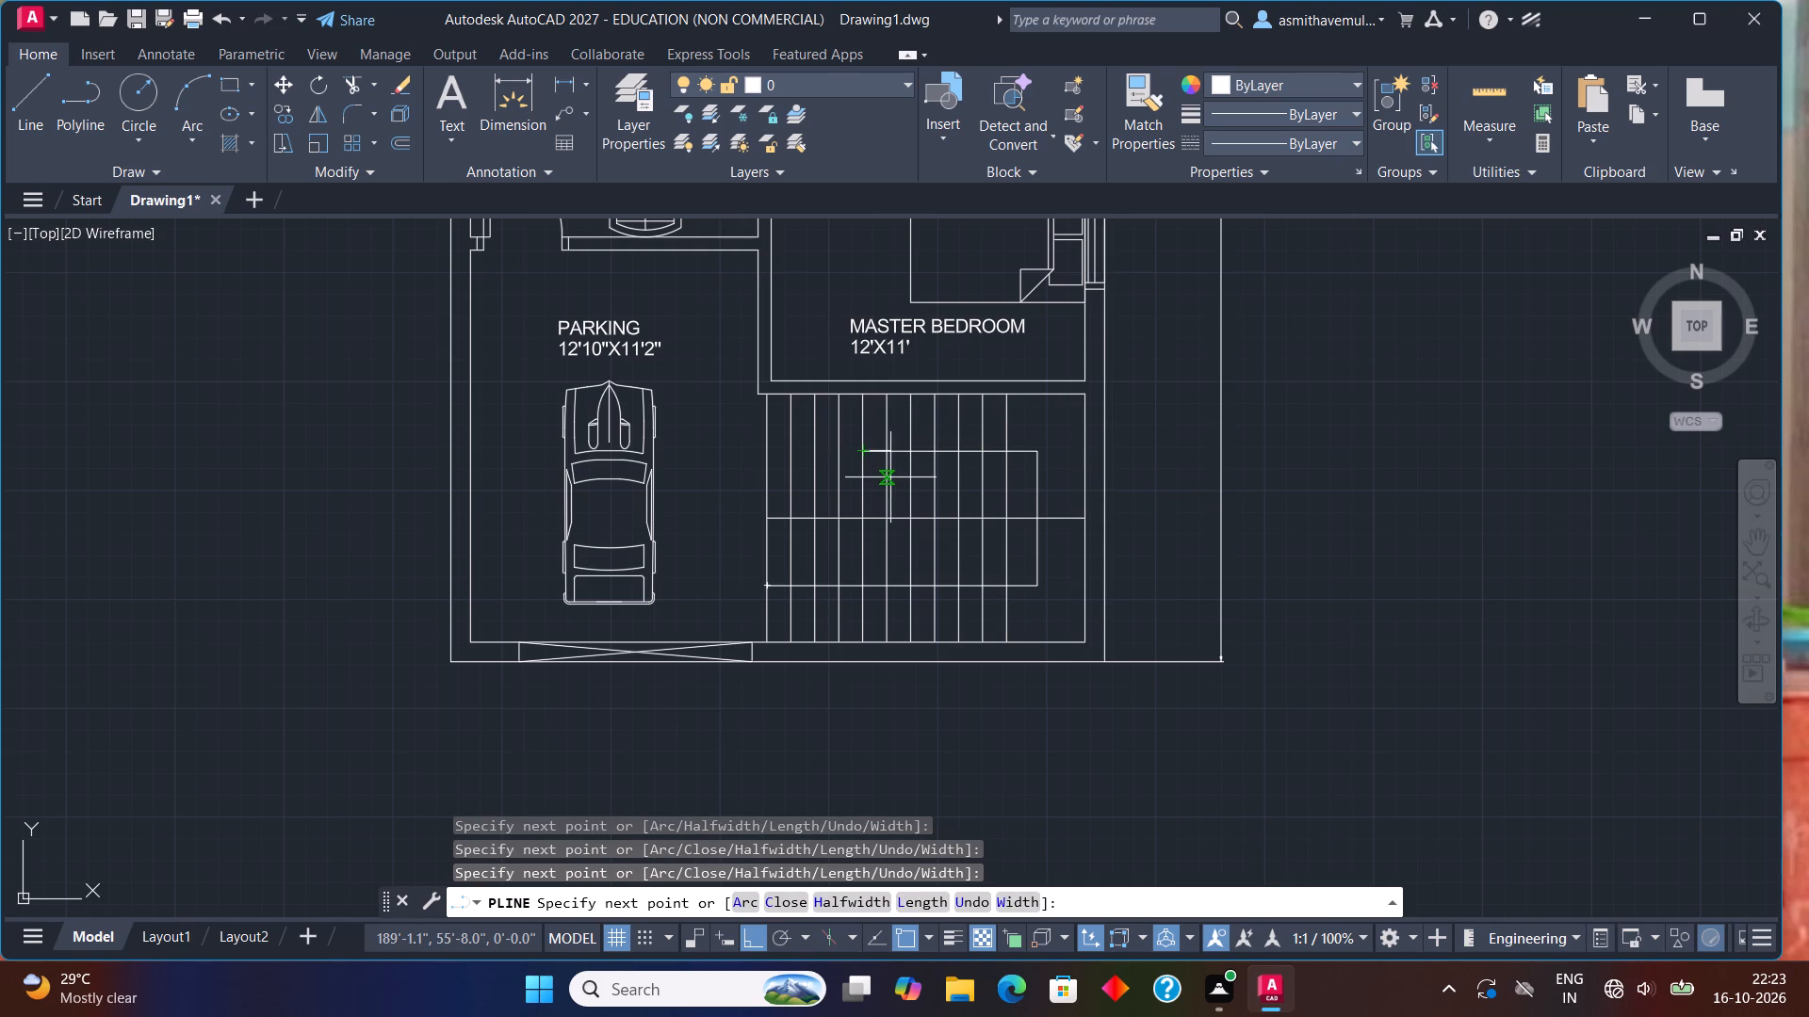
{"action": "key", "text": "Escape"}
Add a west-pointing polyline arrowhead about 2.5 ft long at the upper end of the stair direction line, tapering from half-width 6" to 0.
{"action": "type", "text": "PL"}
{"action": "key", "text": "Return"}
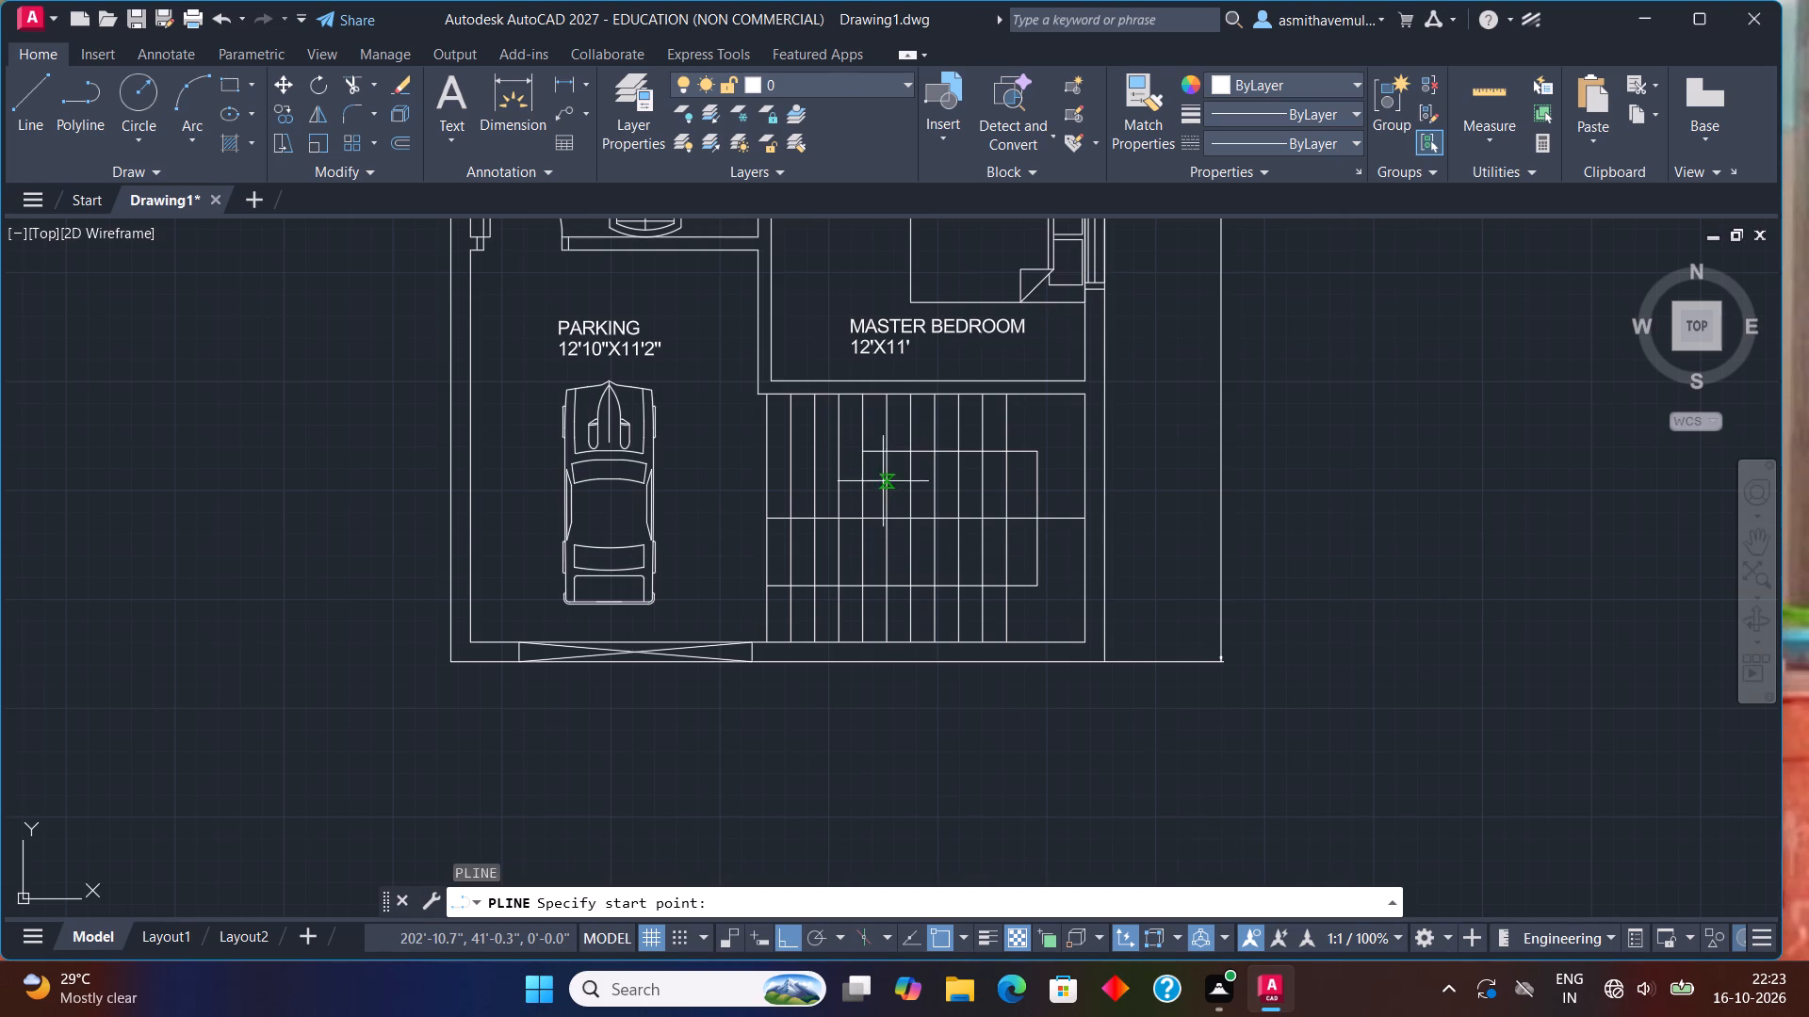
{"action": "left_click", "coordinate": [866, 444]}
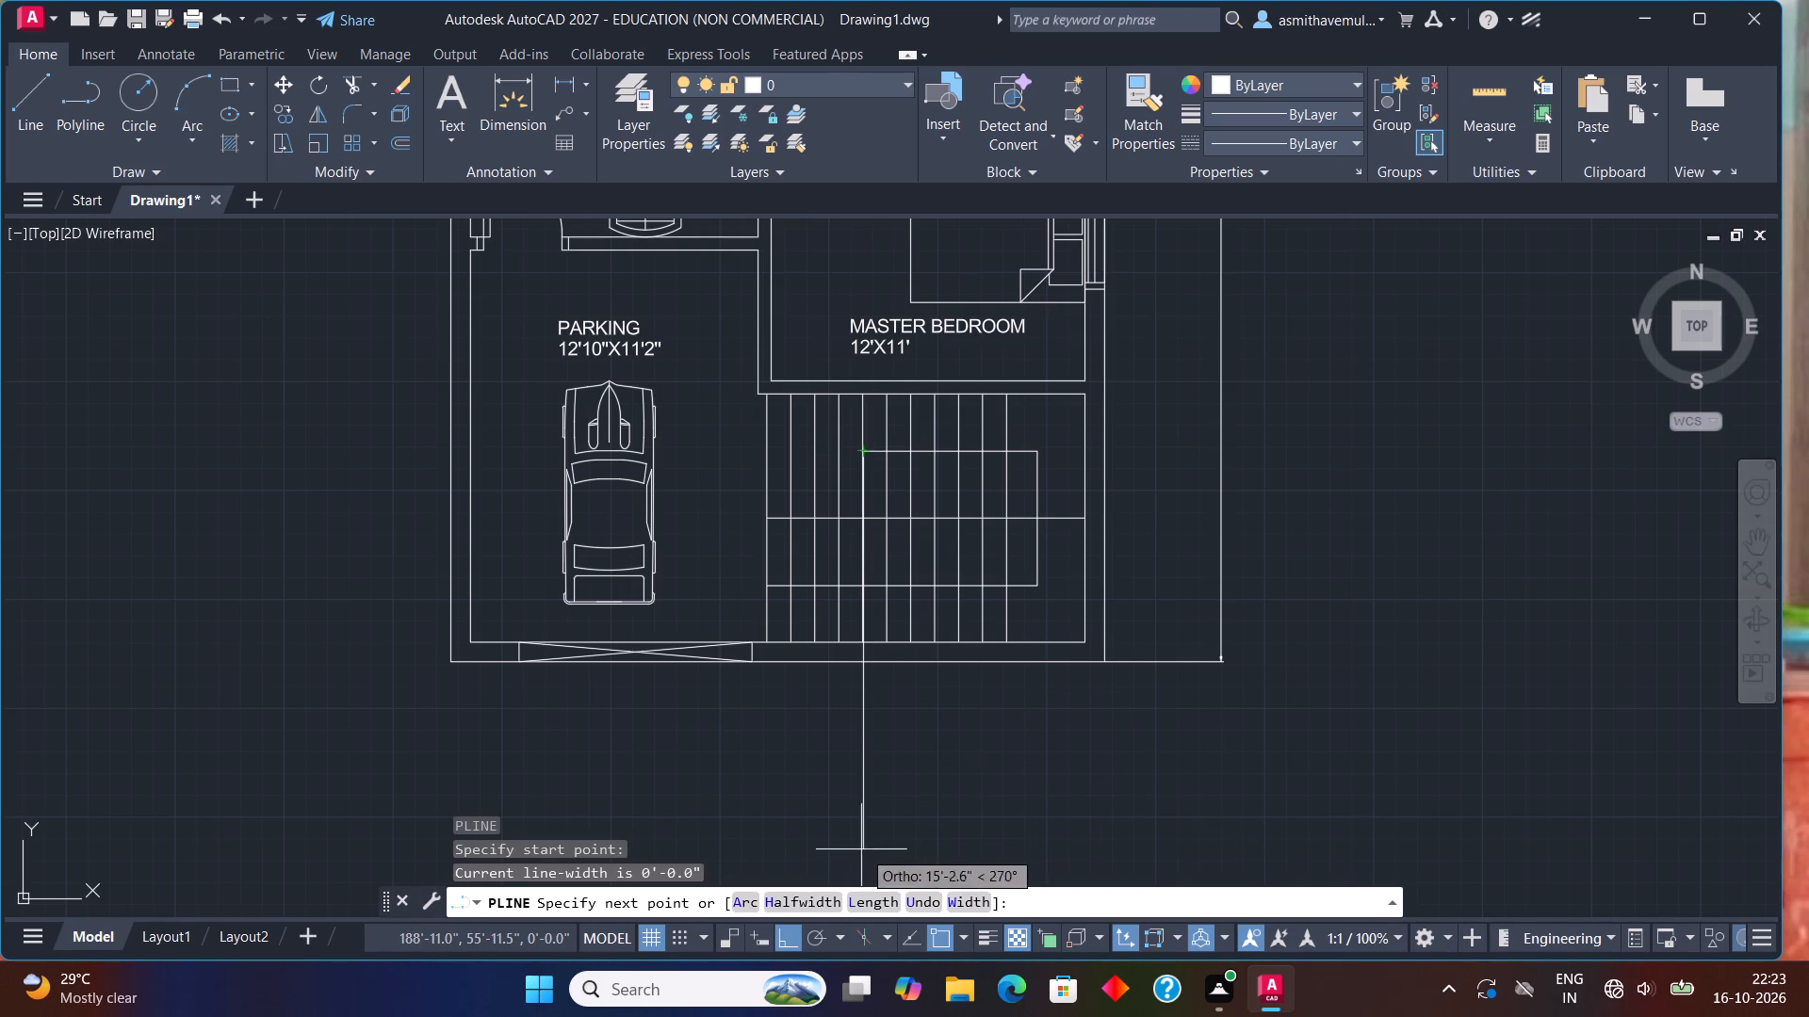
{"action": "left_click", "coordinate": [834, 897]}
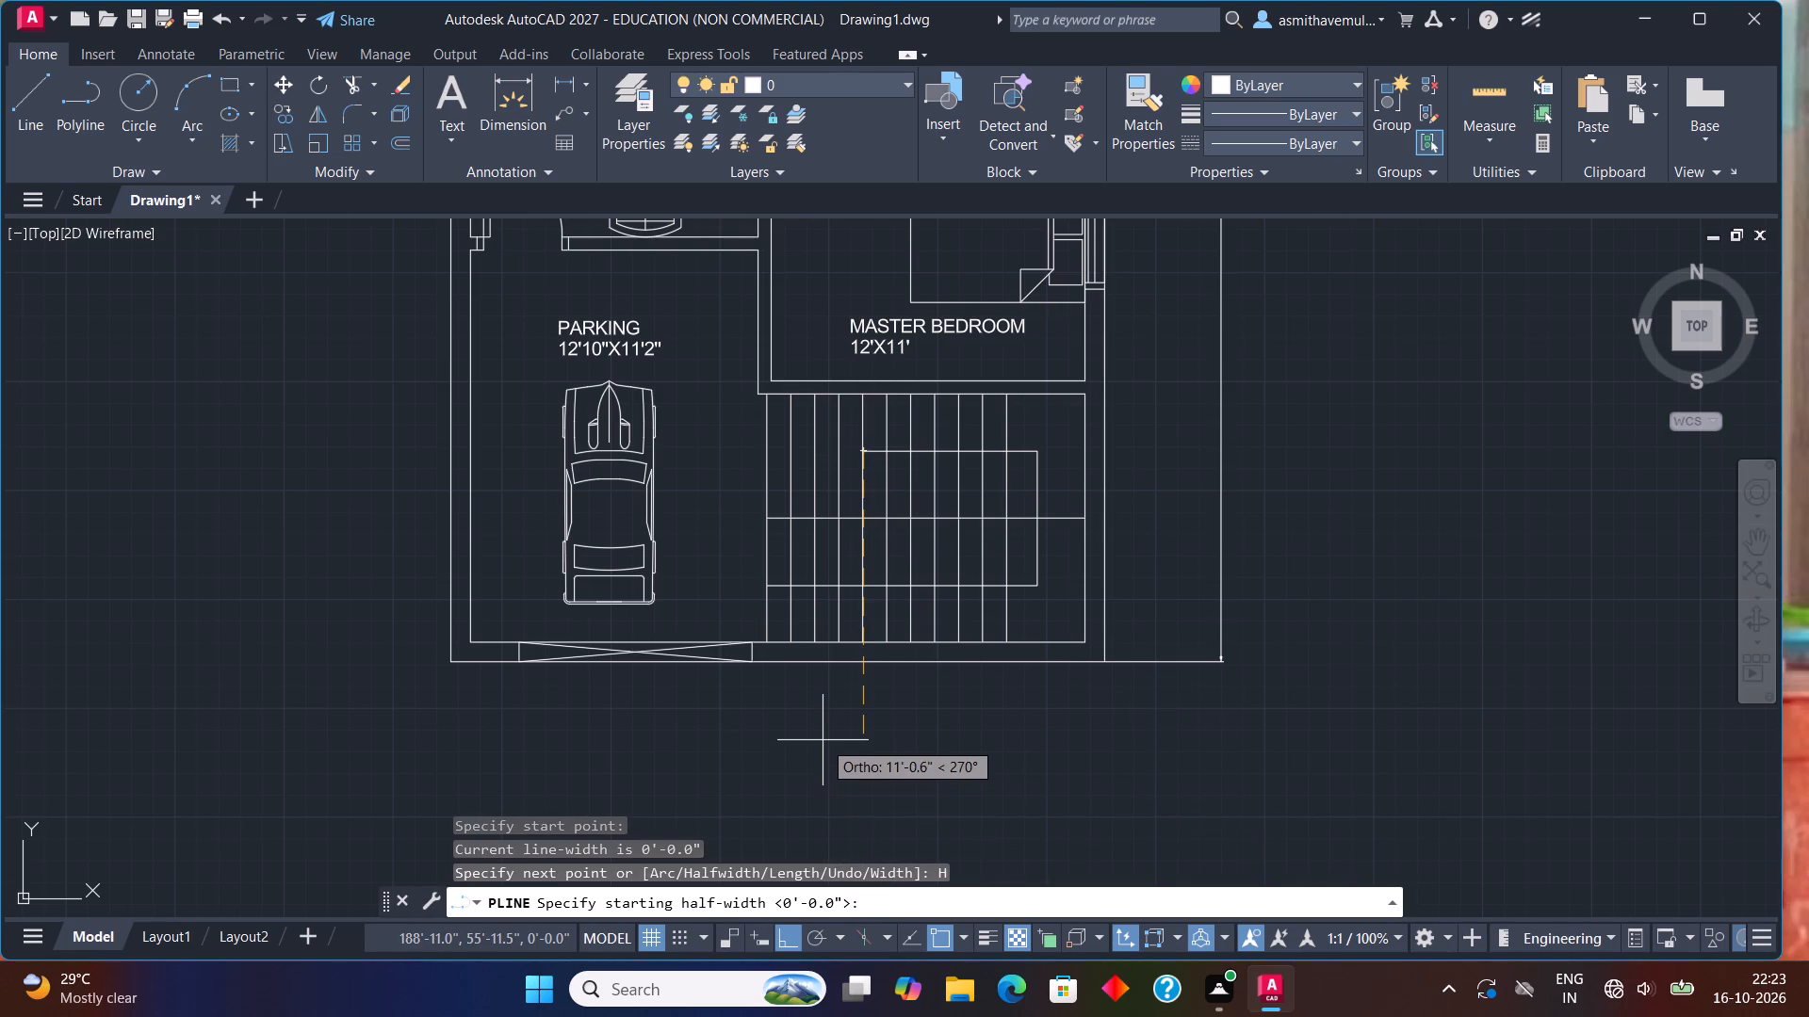
{"action": "key", "text": "6"}
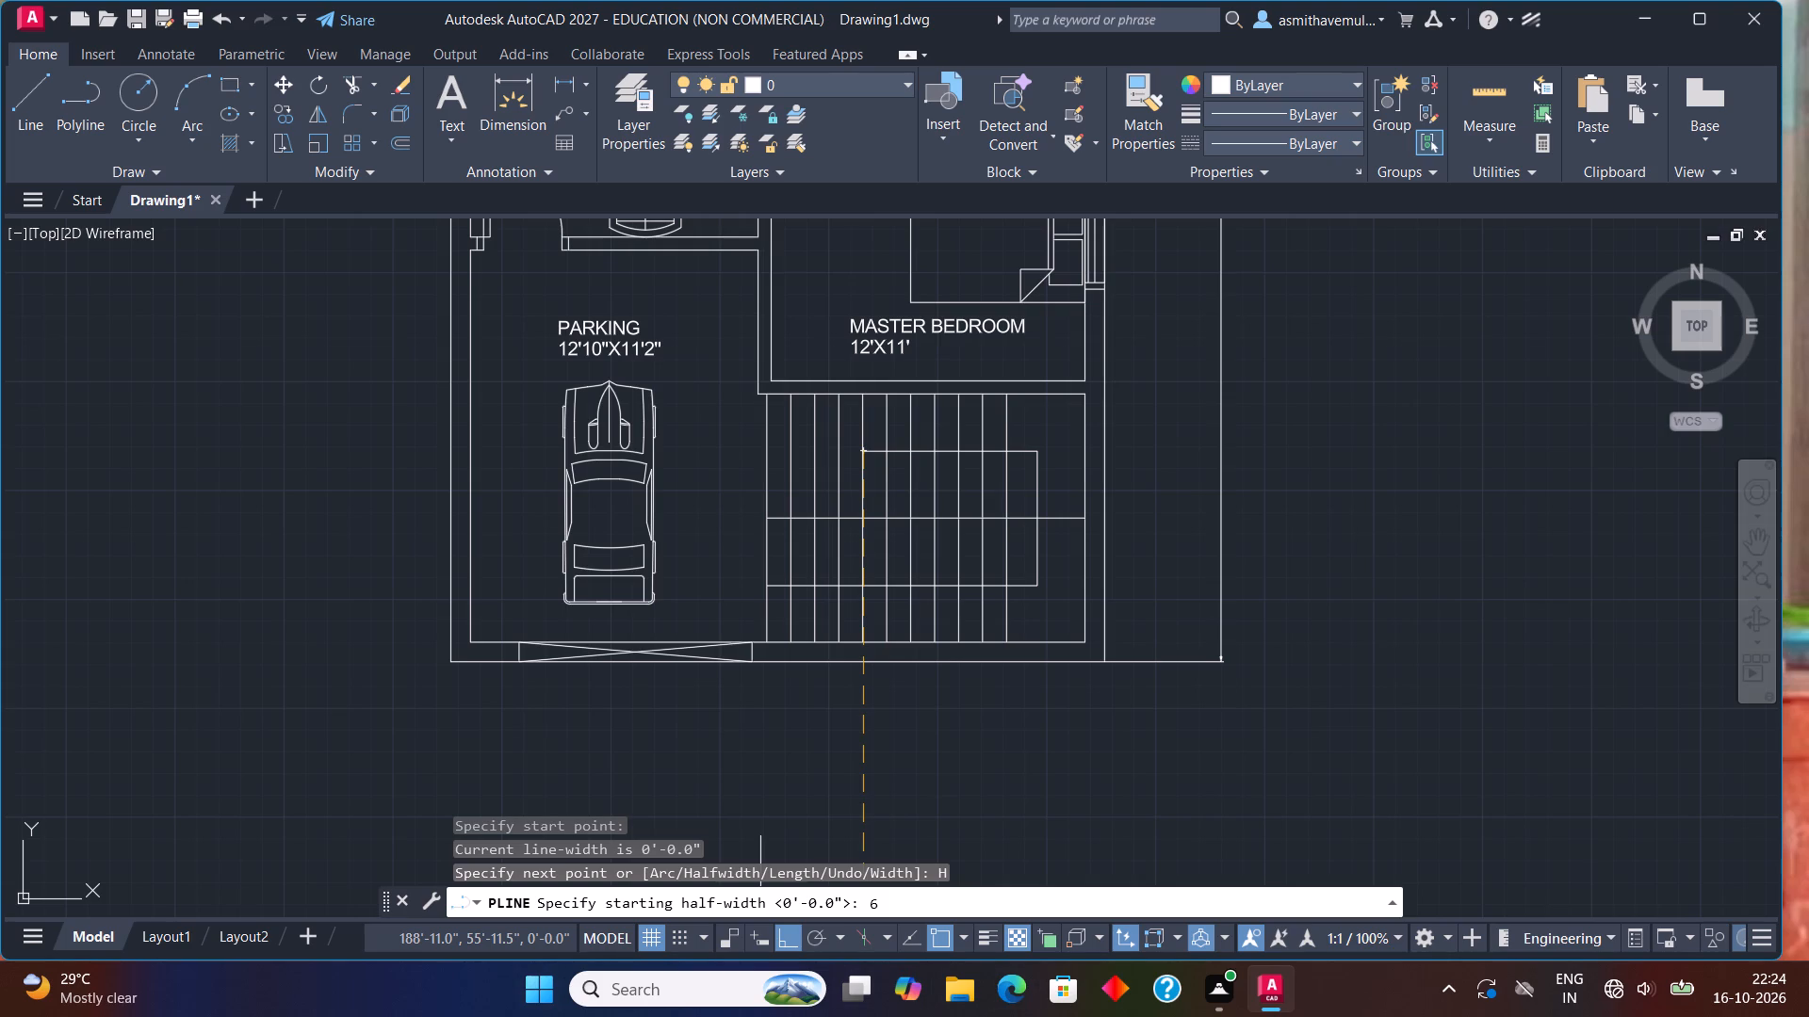
{"action": "key", "text": "shift+quotedbl"}
{"action": "key", "text": "Return"}
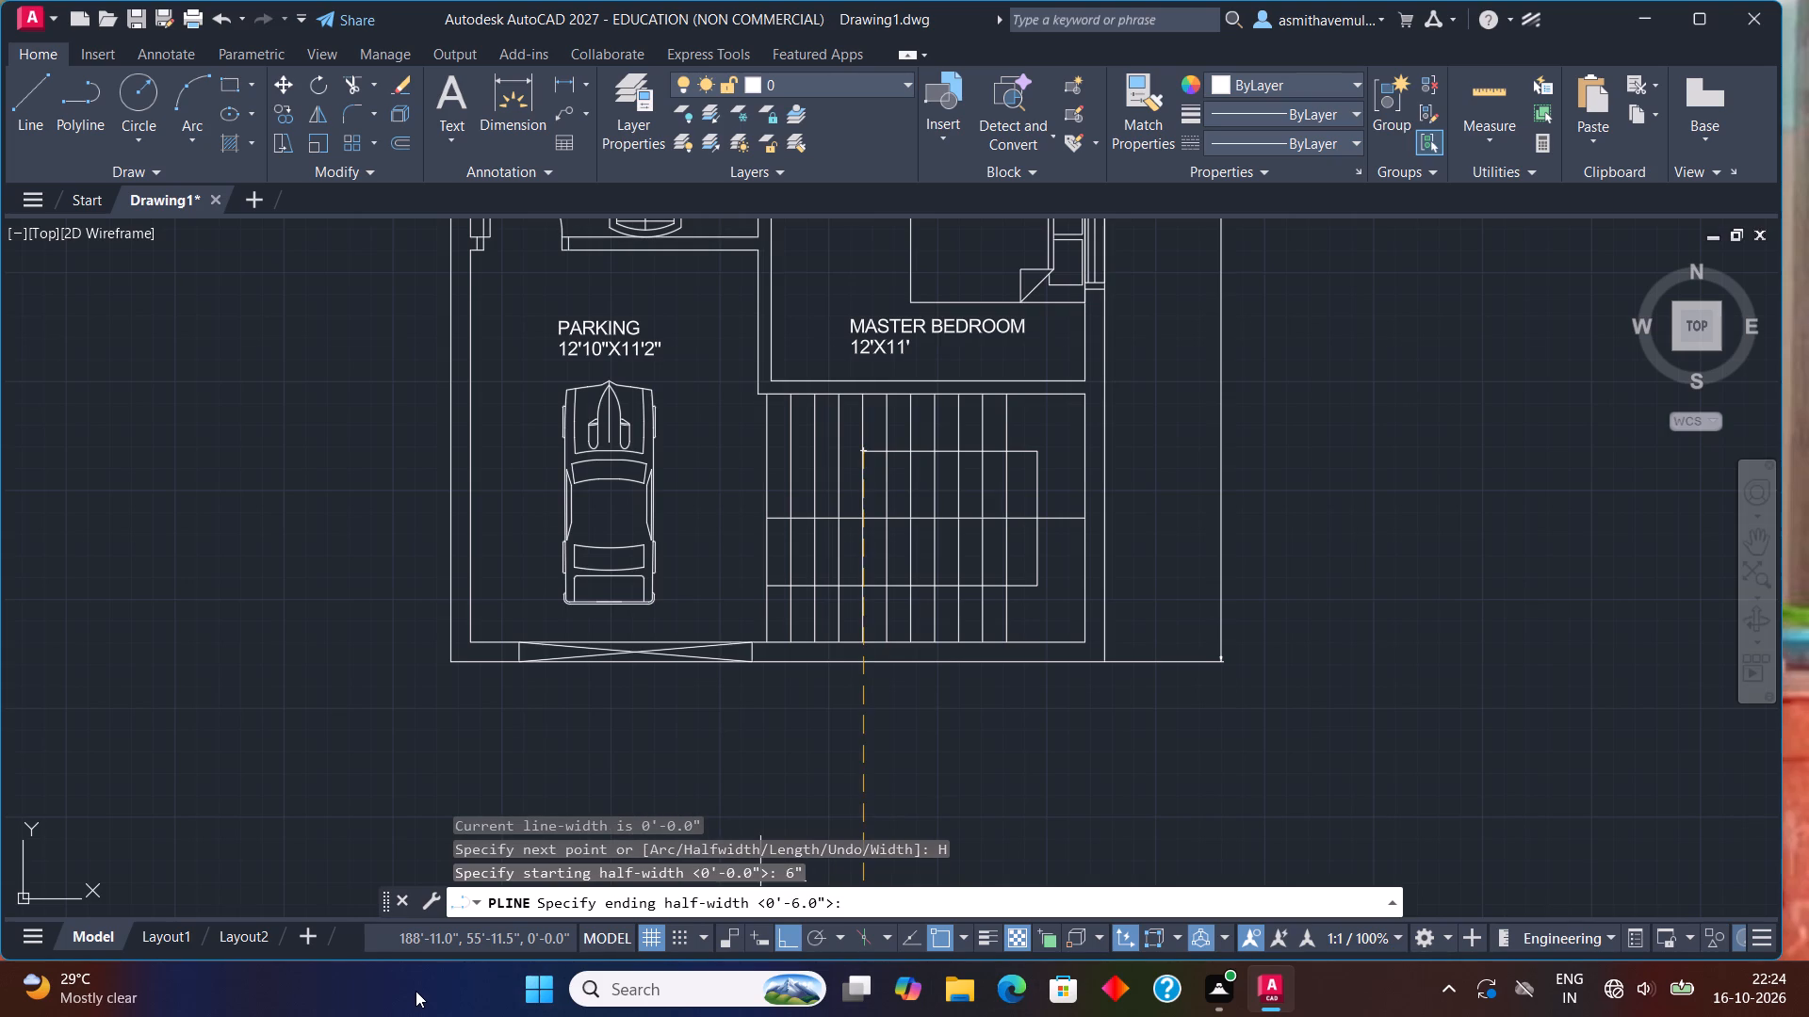
{"action": "key", "text": "0"}
{"action": "key", "text": "Return"}
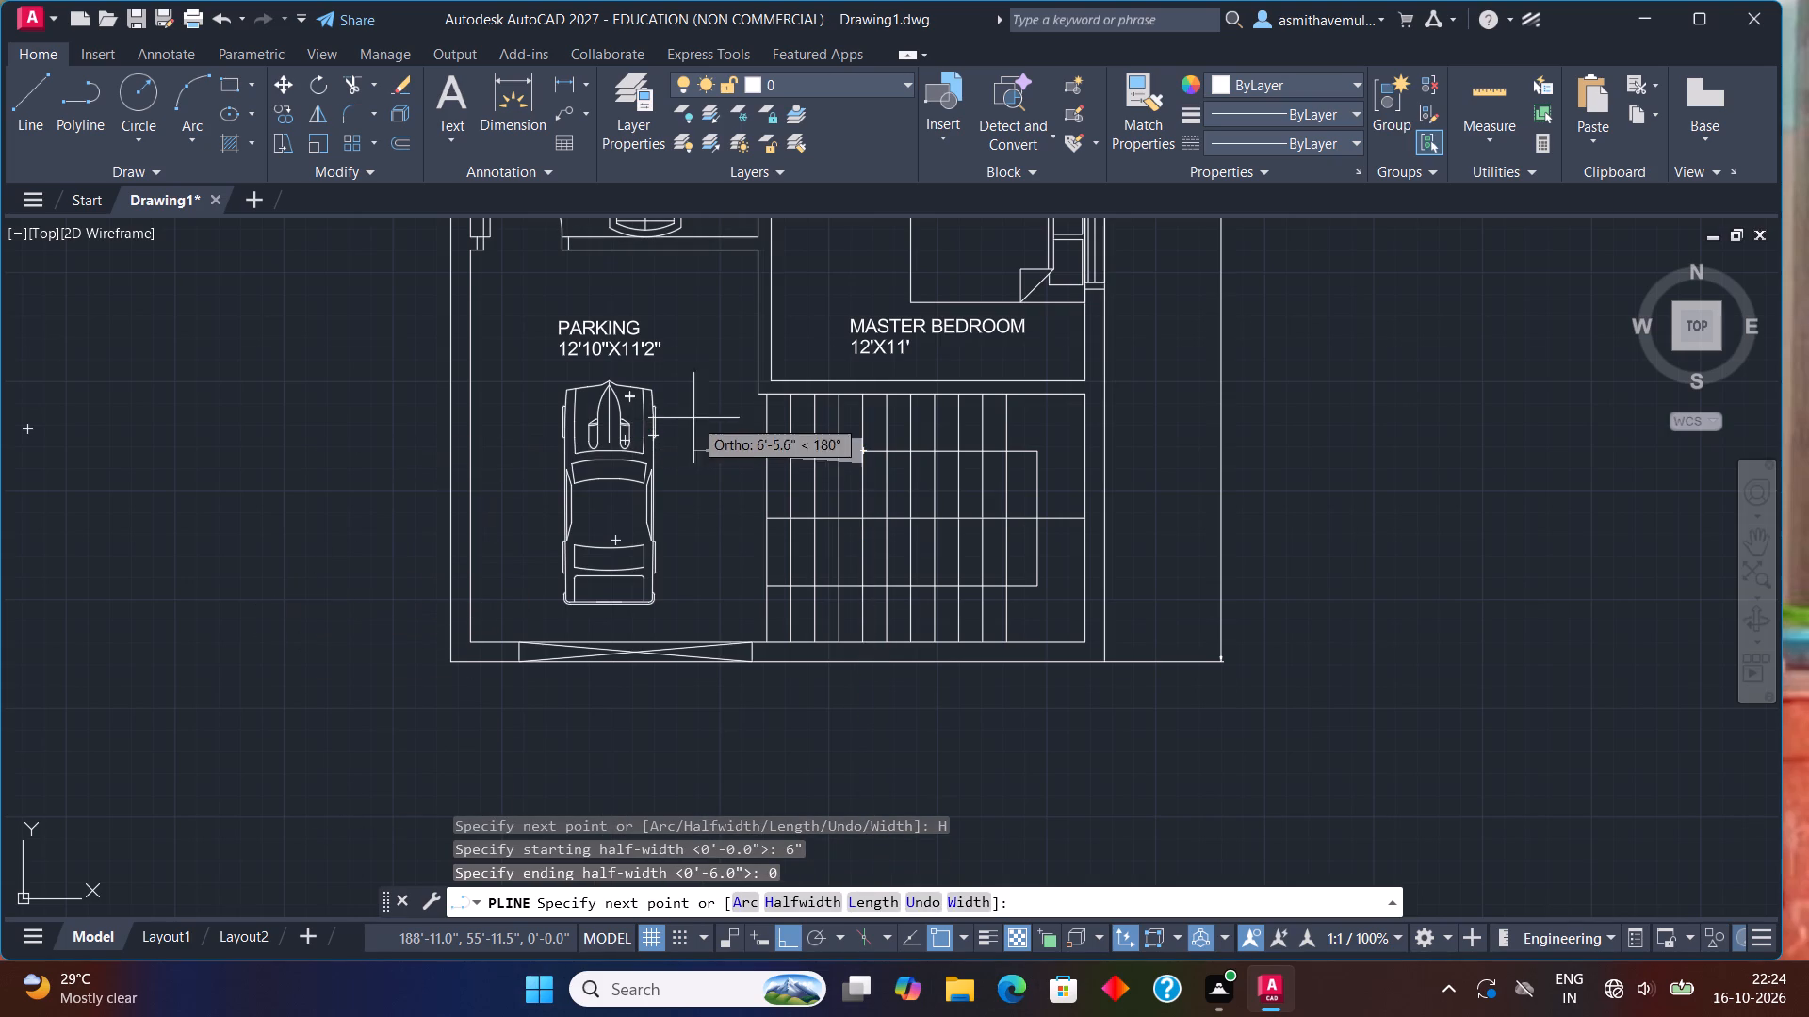
{"action": "scroll", "coordinate": [777, 429], "scroll_direction": "up", "scroll_amount": 3}
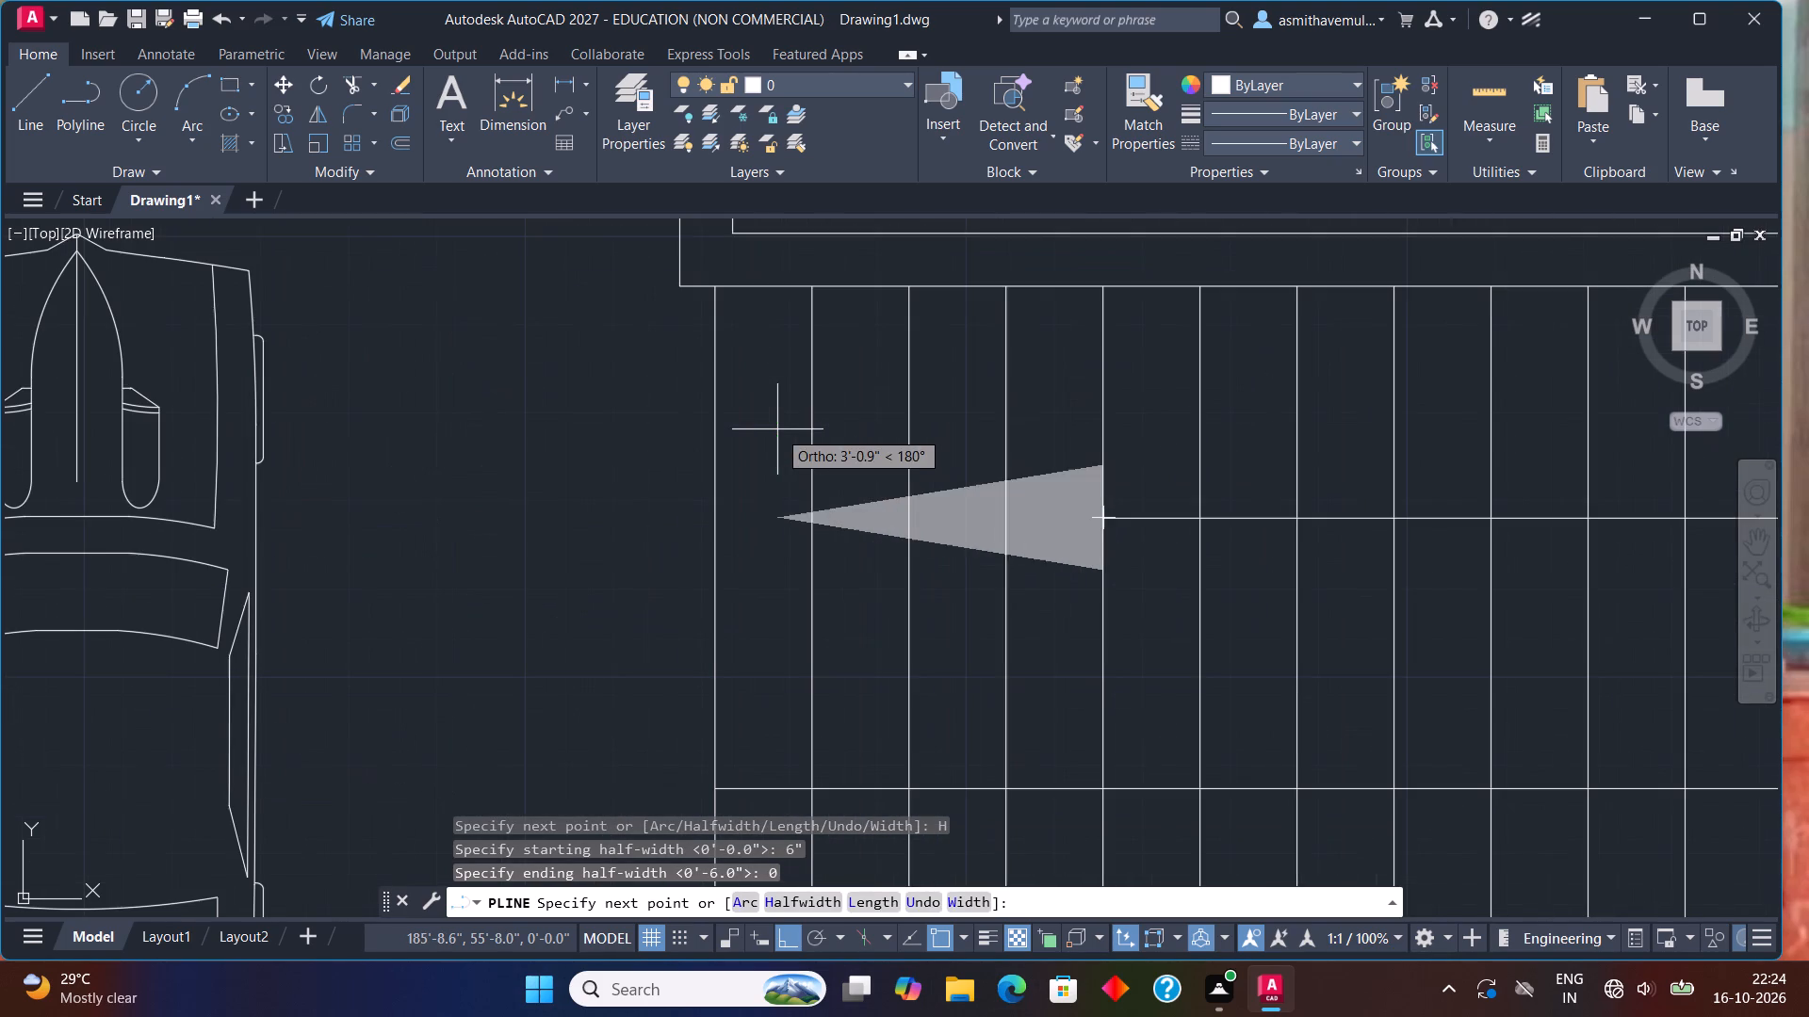
{"action": "left_click_drag", "start_coordinate": [849, 463], "coordinate": [860, 463]}
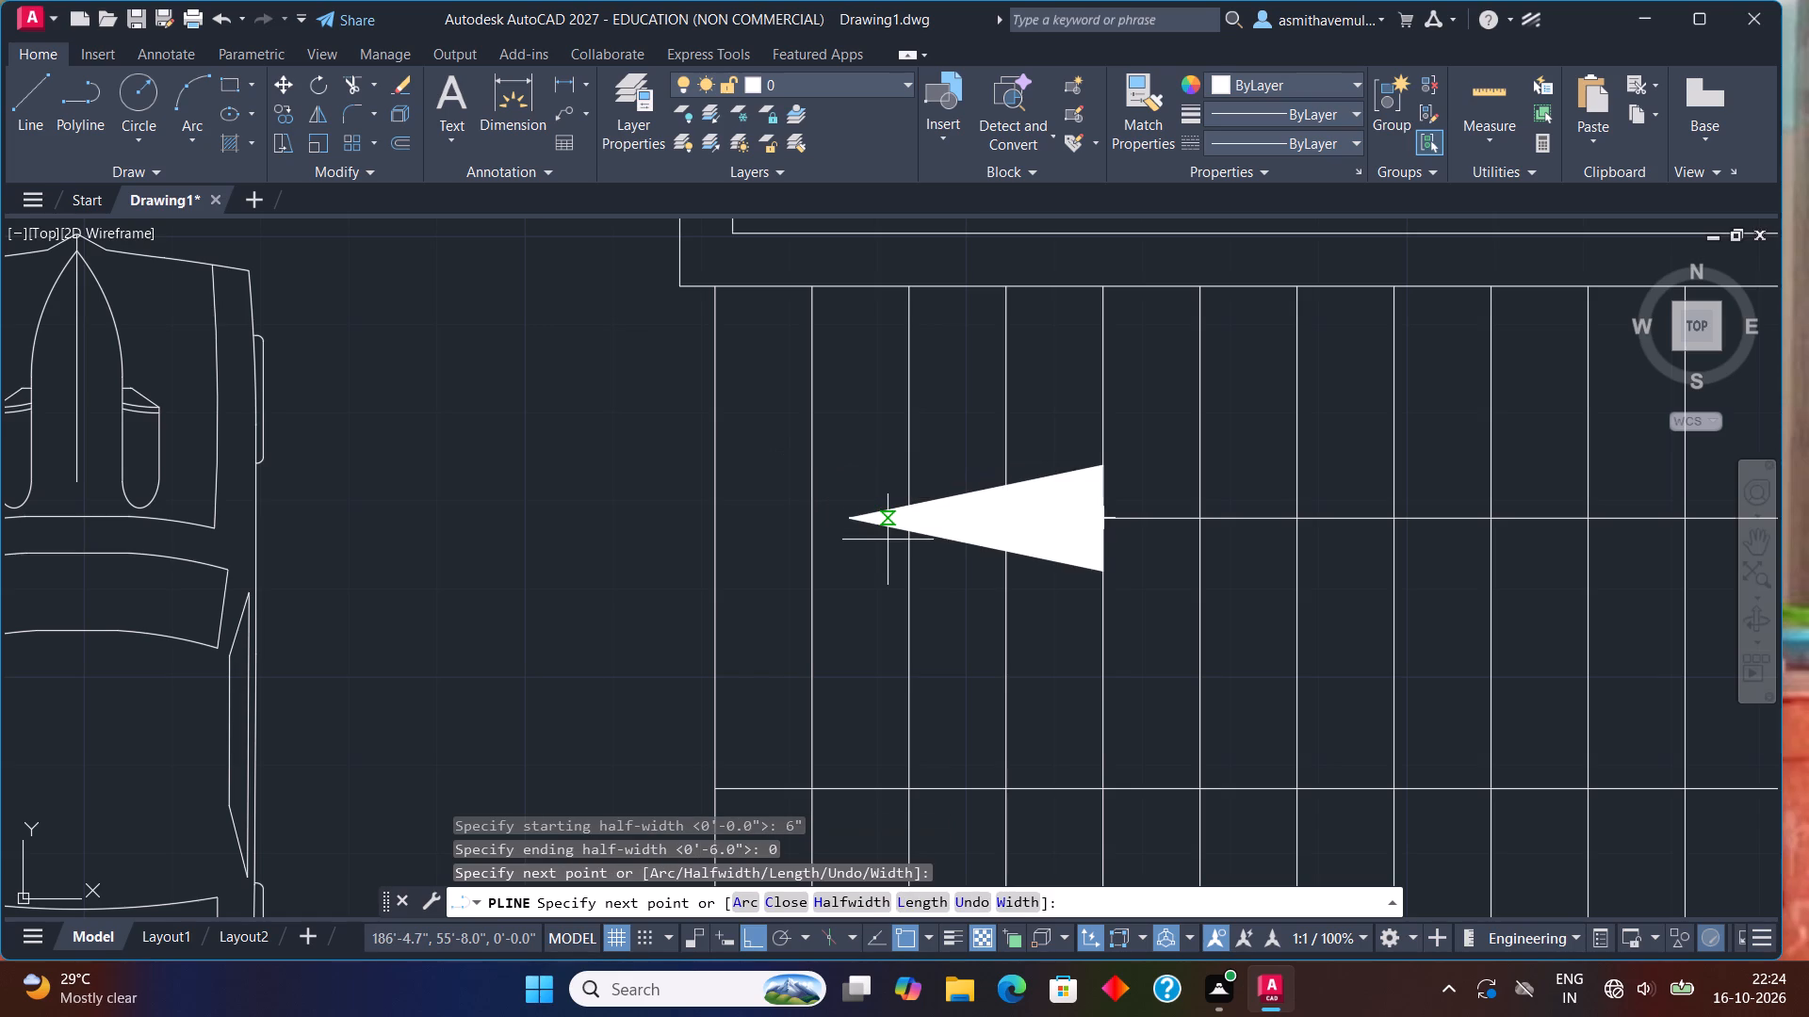
{"action": "key", "text": "Escape"}
Review the whole plan, checking the rooms, furniture, overall dimensions and stair direction arrow.
{"action": "scroll", "coordinate": [880, 537], "scroll_direction": "down", "scroll_amount": 6}
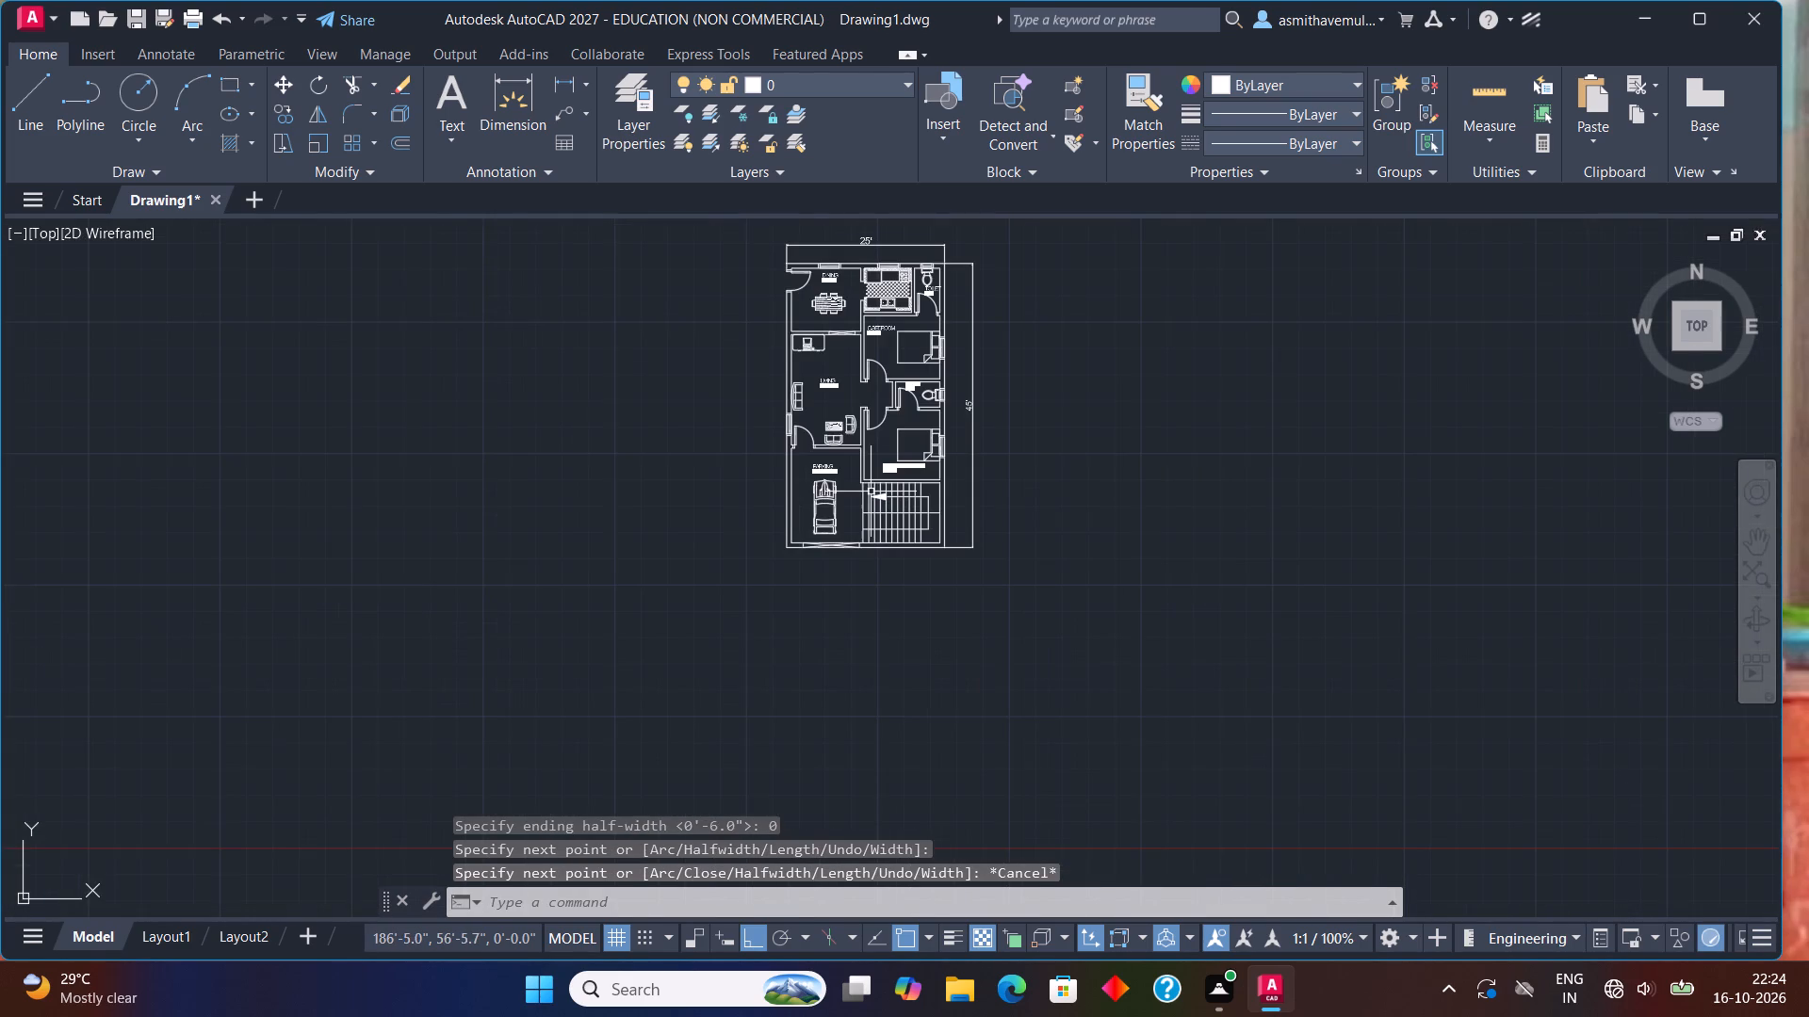
{"action": "middle_click_drag", "start_coordinate": [837, 407], "coordinate": [788, 650]}
{"action": "scroll", "coordinate": [776, 598], "scroll_direction": "up", "scroll_amount": 2}
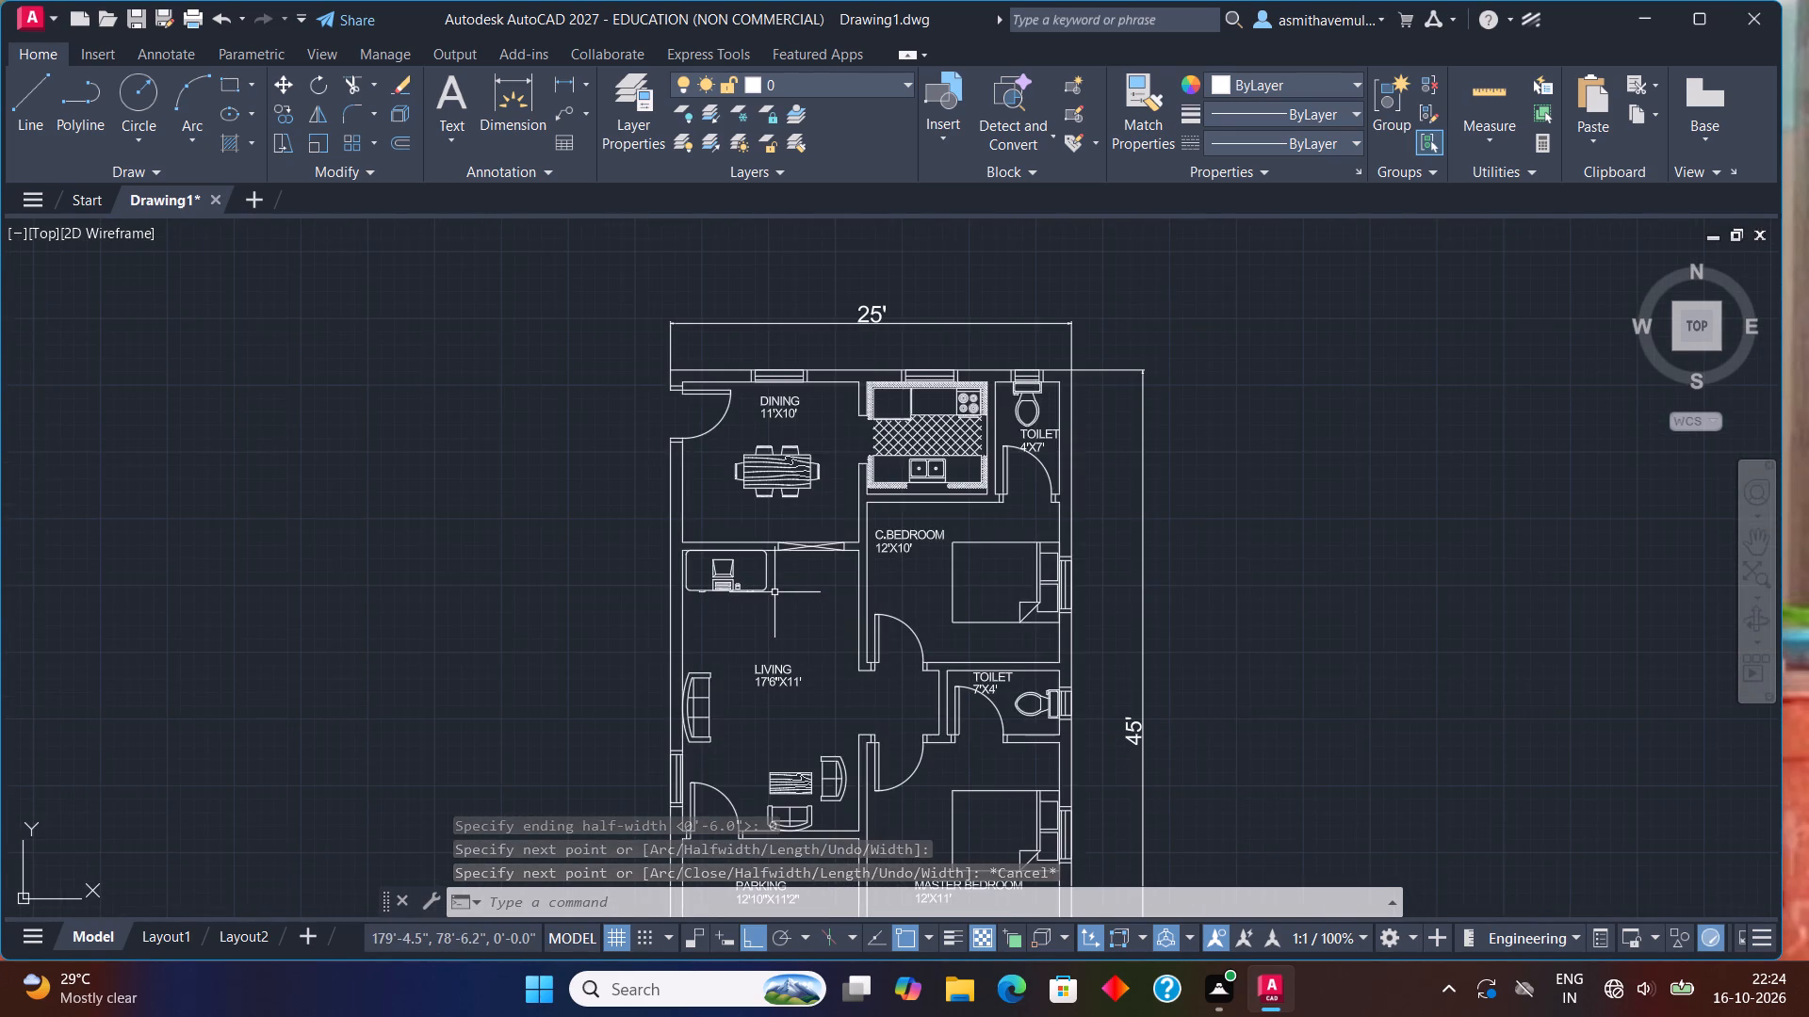
{"action": "scroll", "coordinate": [774, 592], "scroll_direction": "up", "scroll_amount": 2}
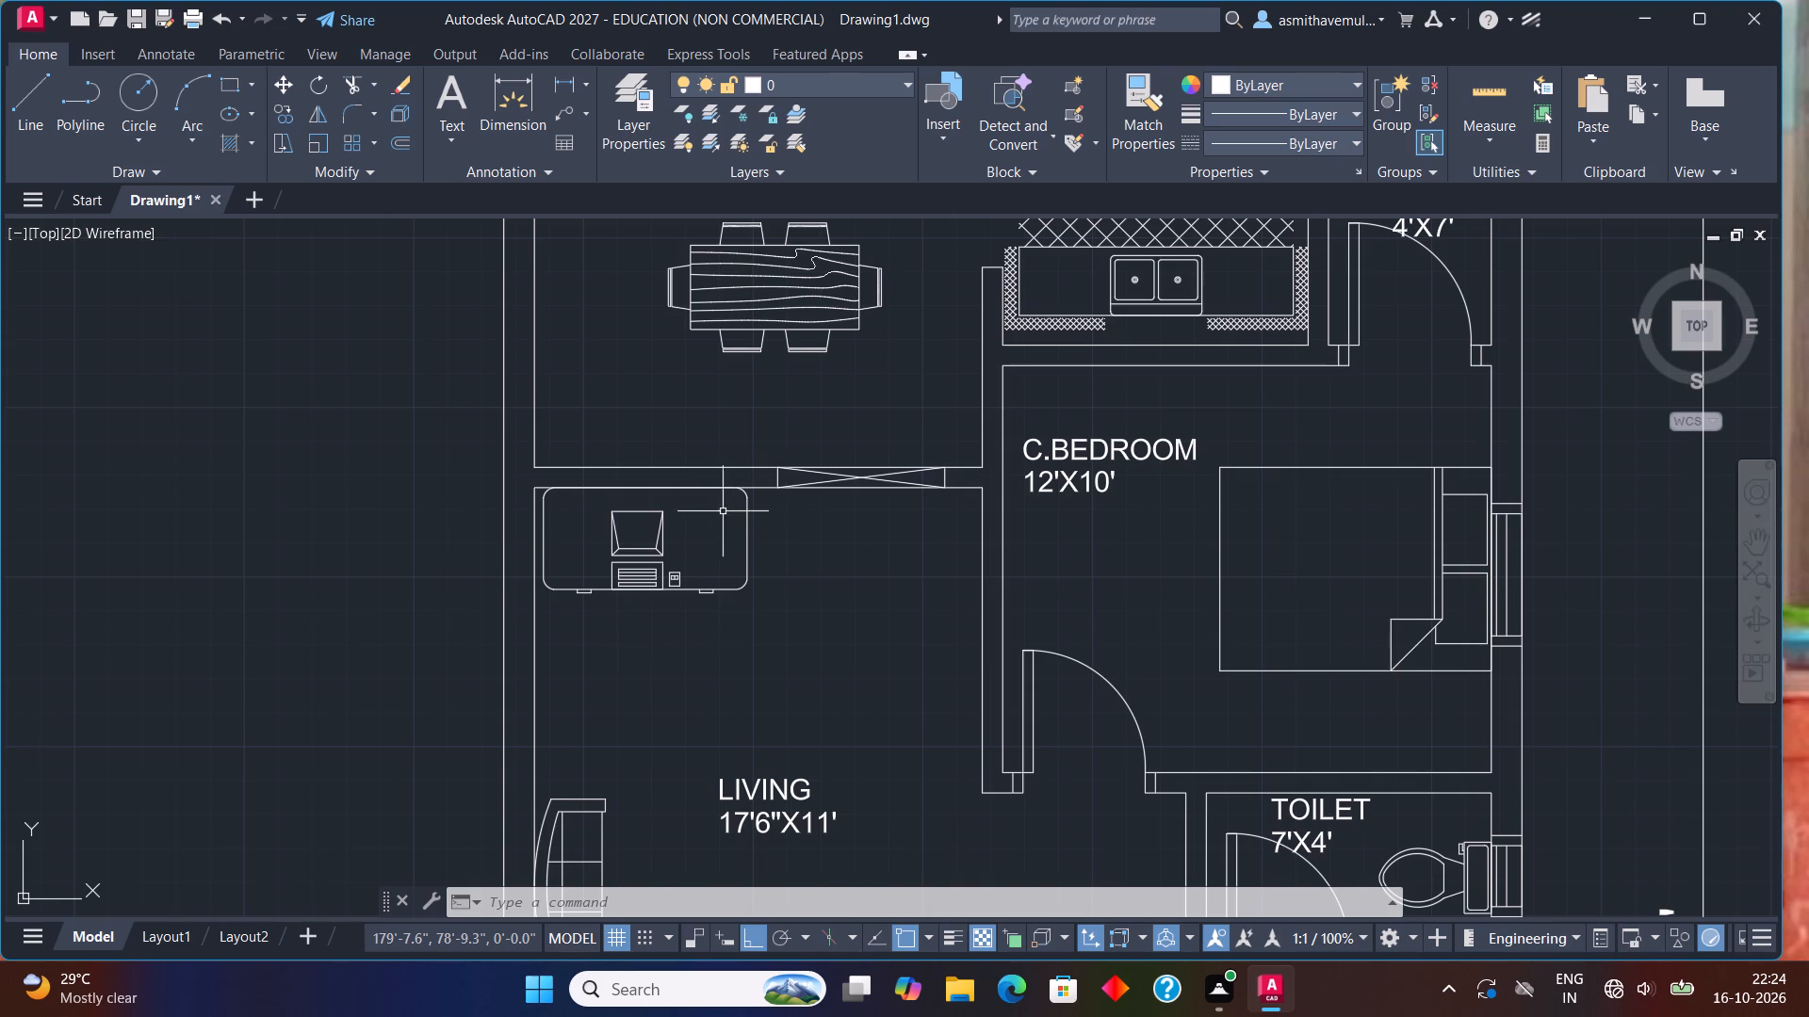
{"action": "scroll", "coordinate": [723, 511], "scroll_direction": "down", "scroll_amount": 2}
{"action": "middle_click_drag", "start_coordinate": [689, 519], "coordinate": [755, 409]}
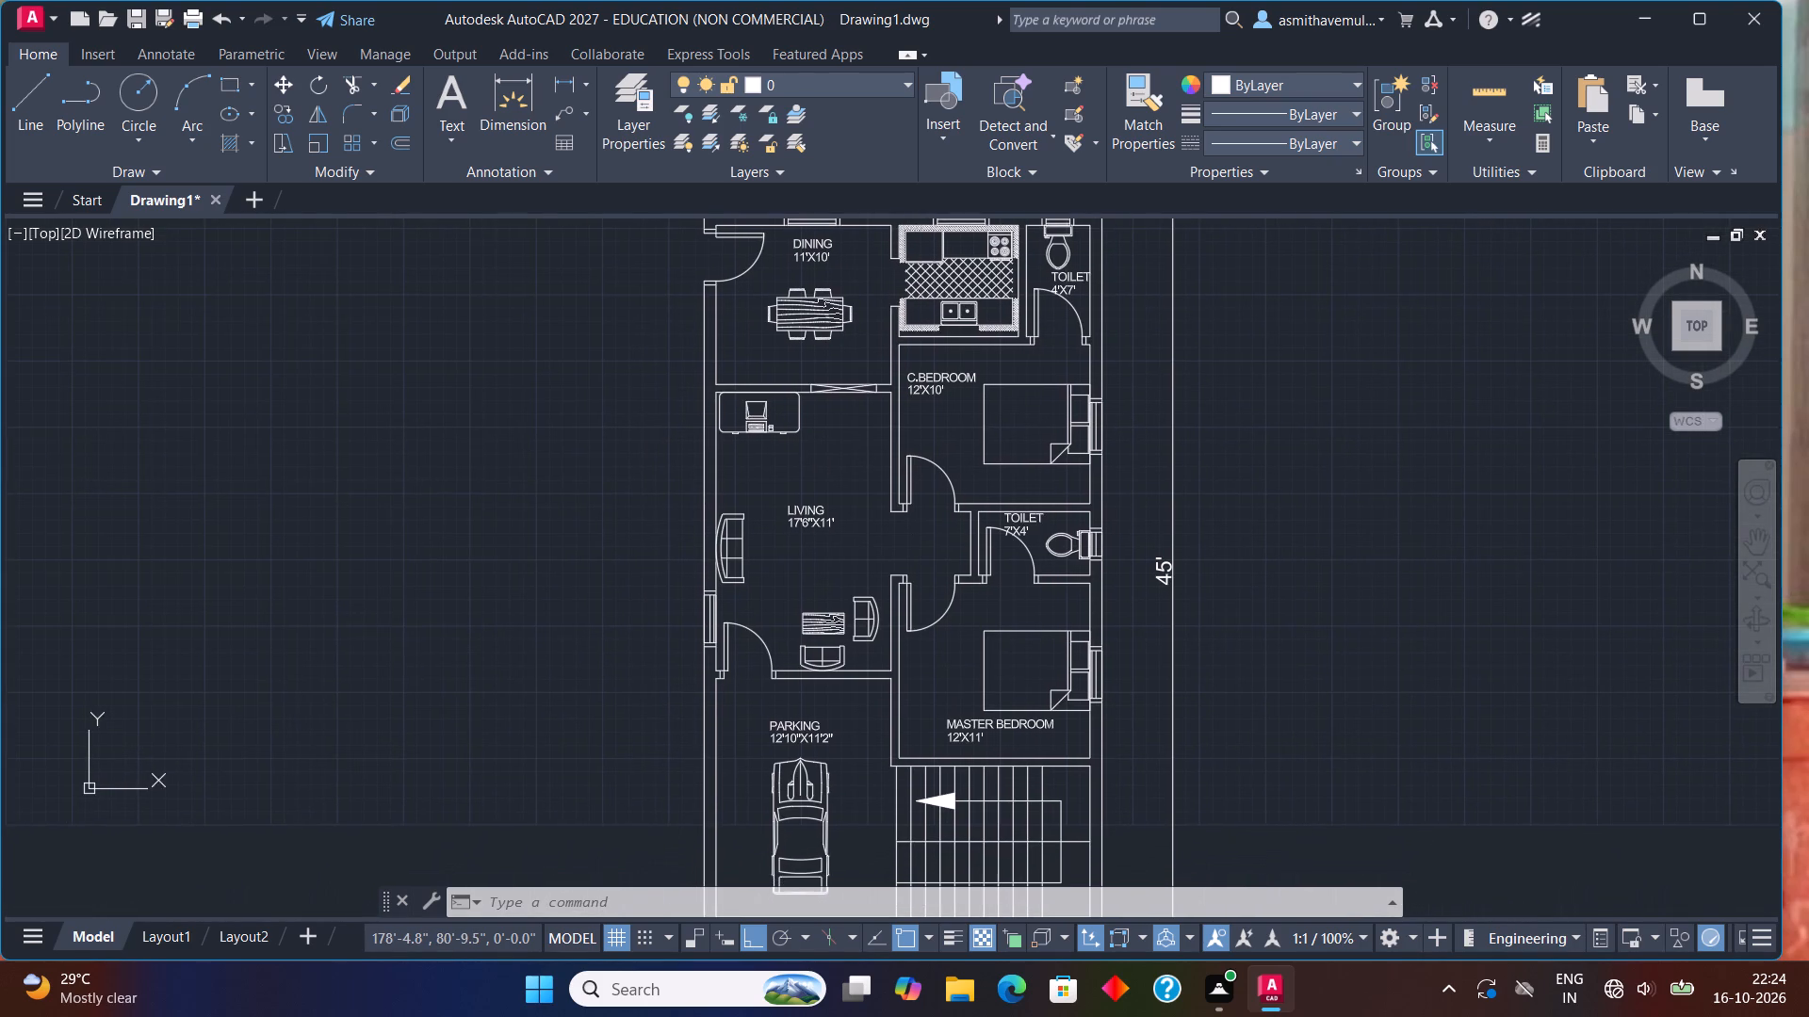
{"action": "middle_click_drag", "start_coordinate": [775, 432], "coordinate": [839, 496]}
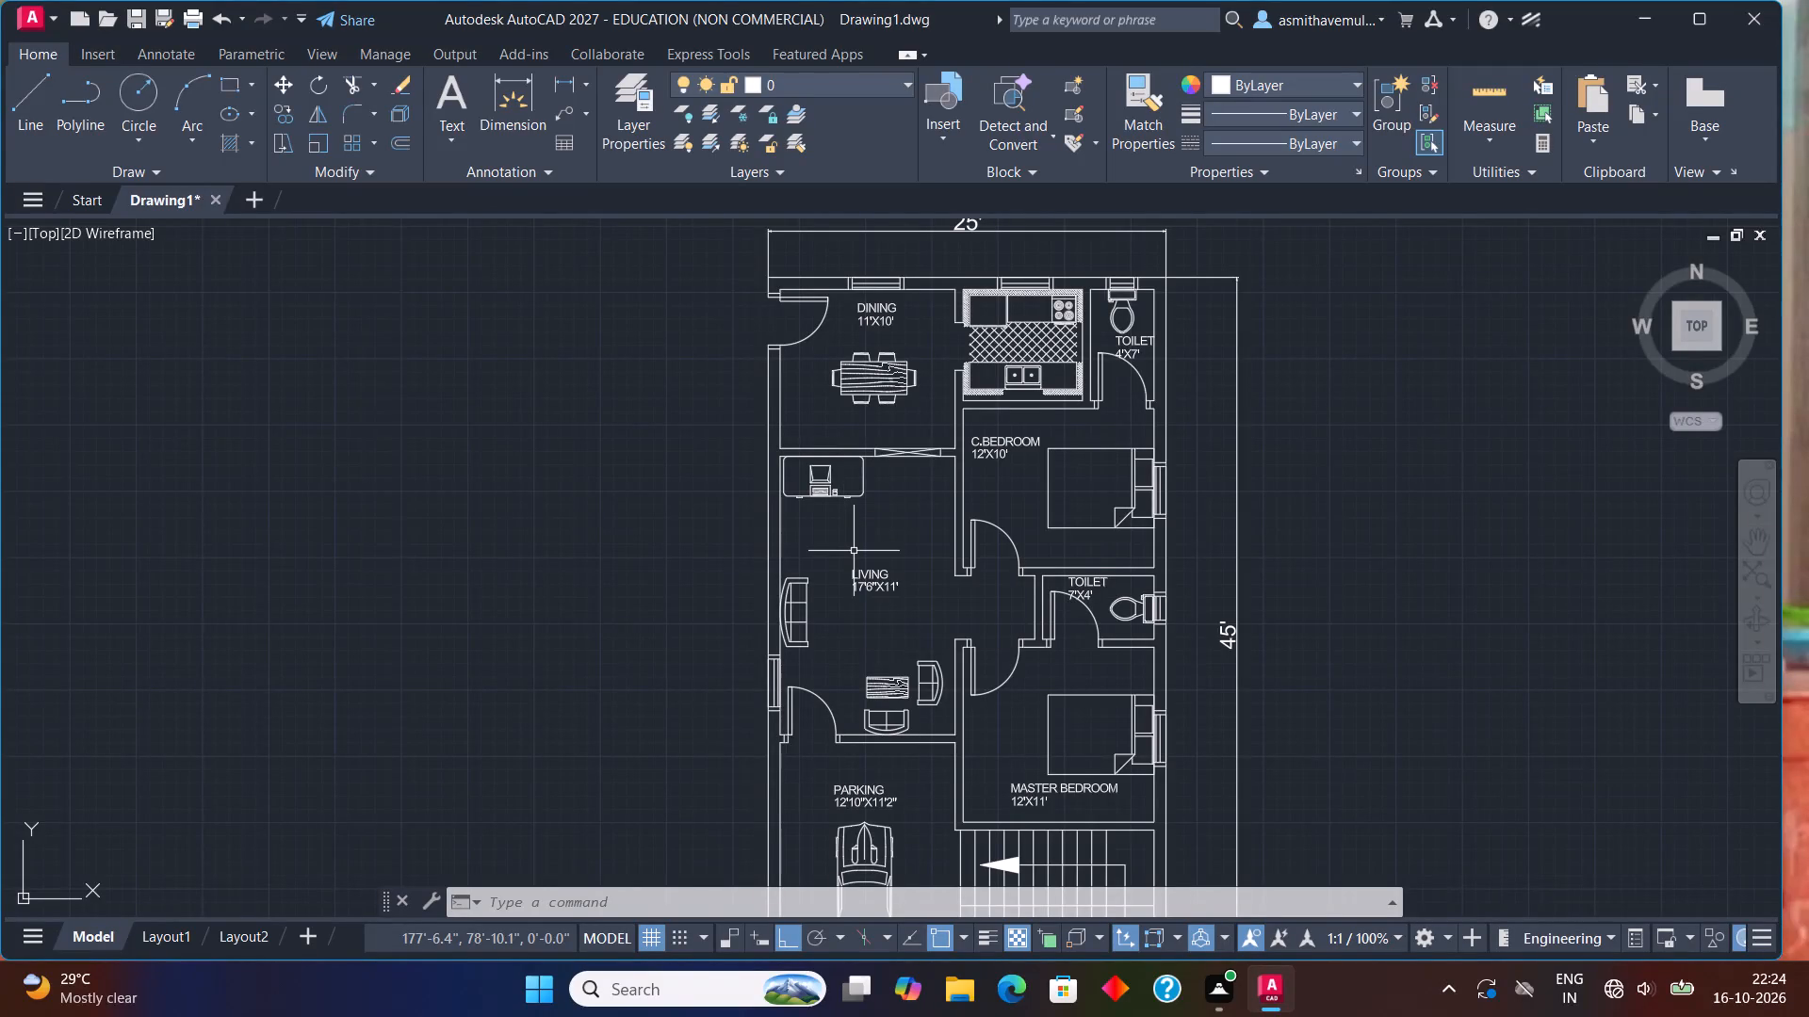
{"action": "middle_click_drag", "start_coordinate": [855, 551], "coordinate": [935, 347]}
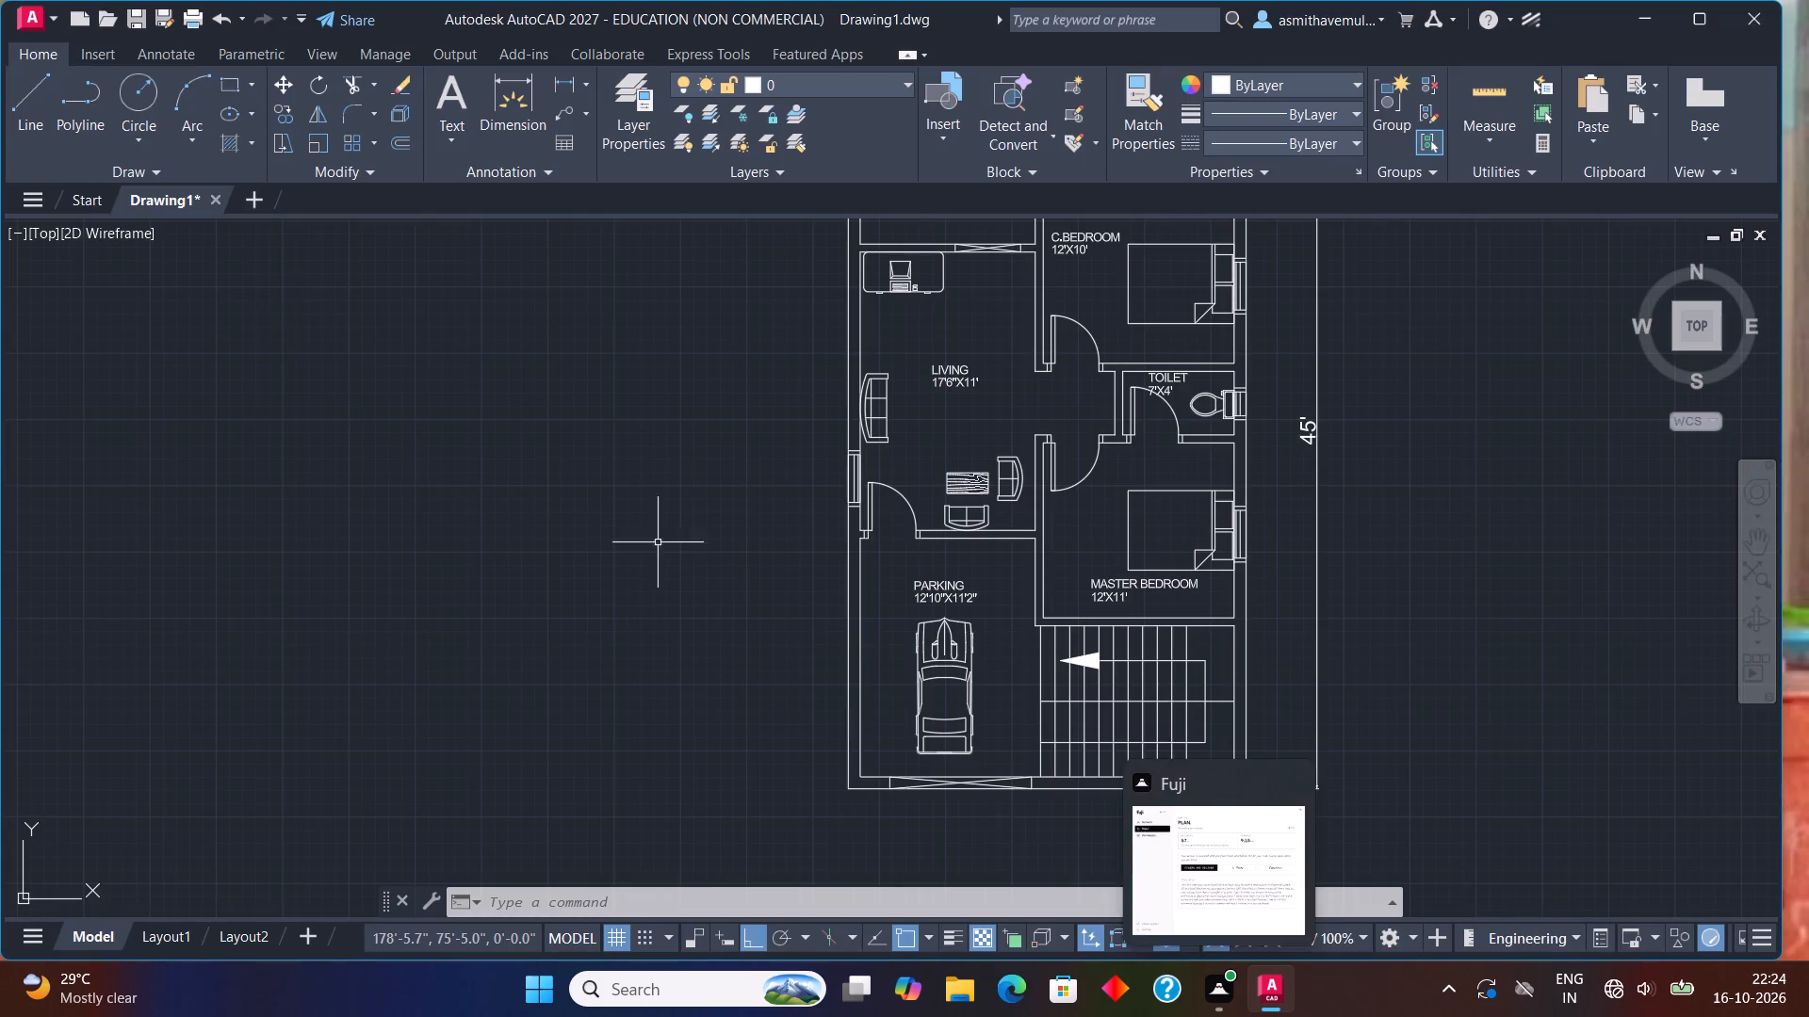
Save the drawing to the Desktop as PLAN in AutoCAD 2018 format, replacing the existing file of that name.
{"action": "left_click", "coordinate": [32, 19]}
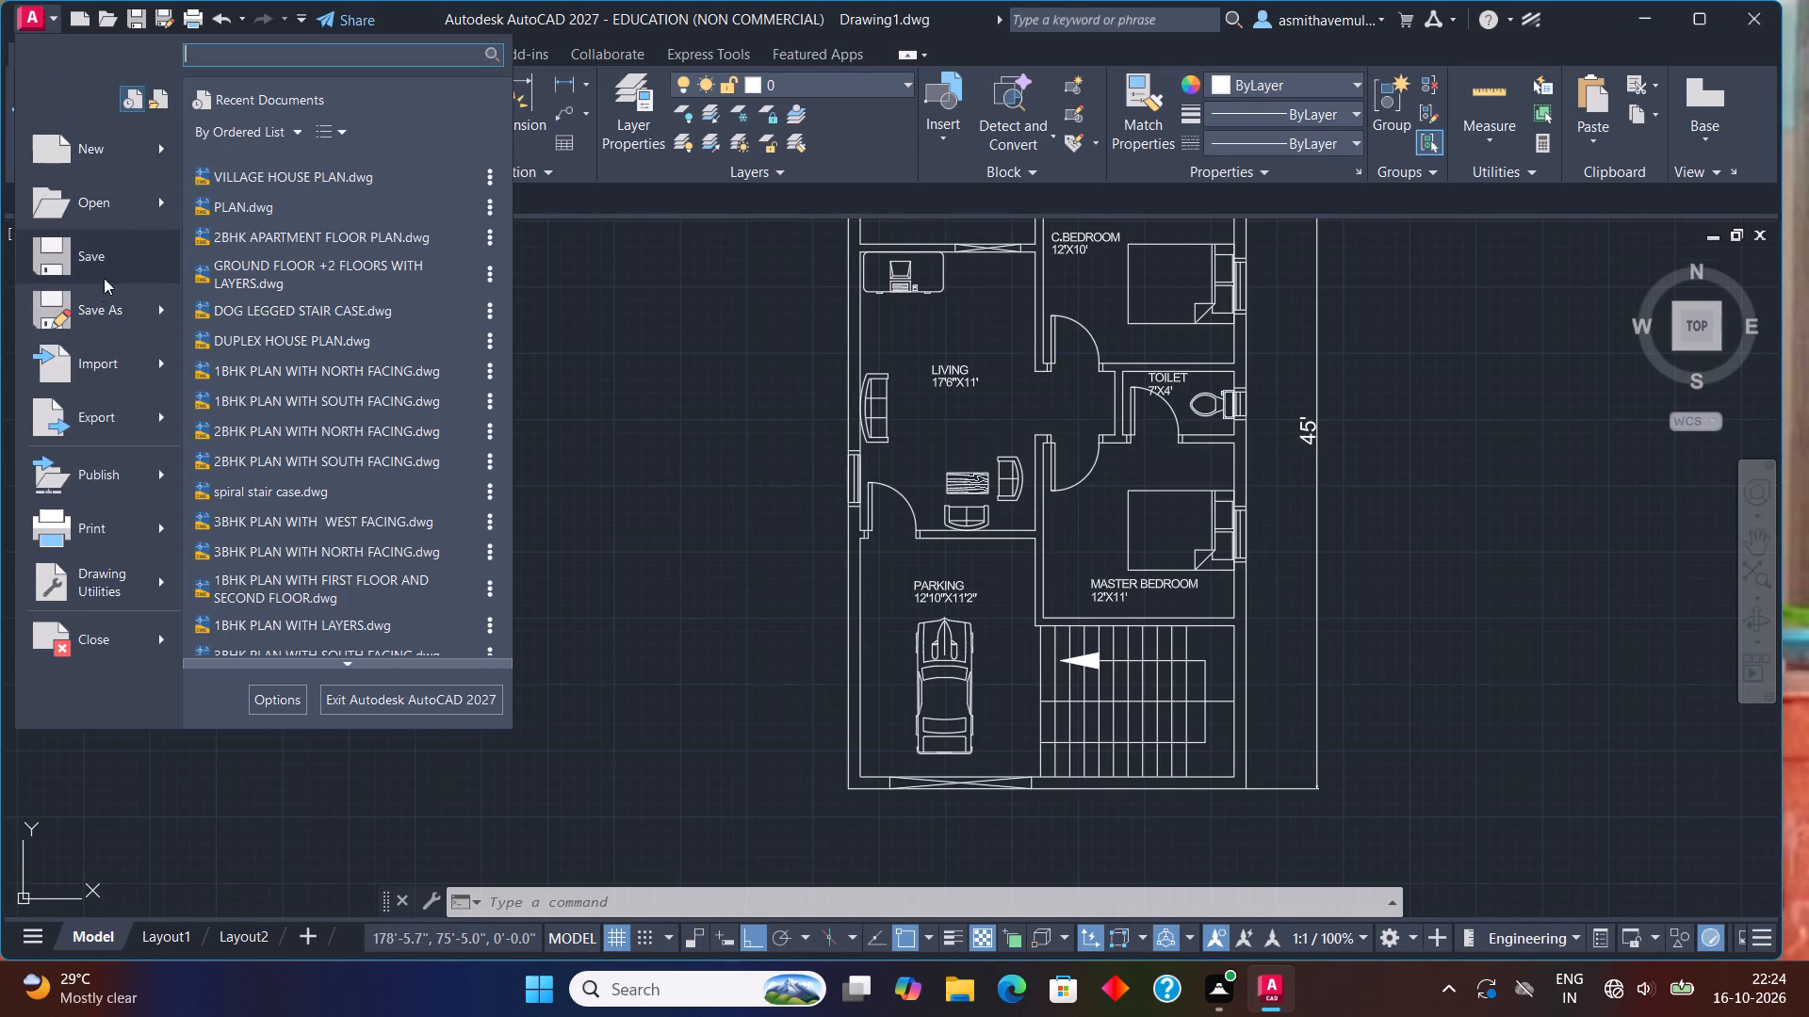
{"action": "double_click", "coordinate": [101, 312]}
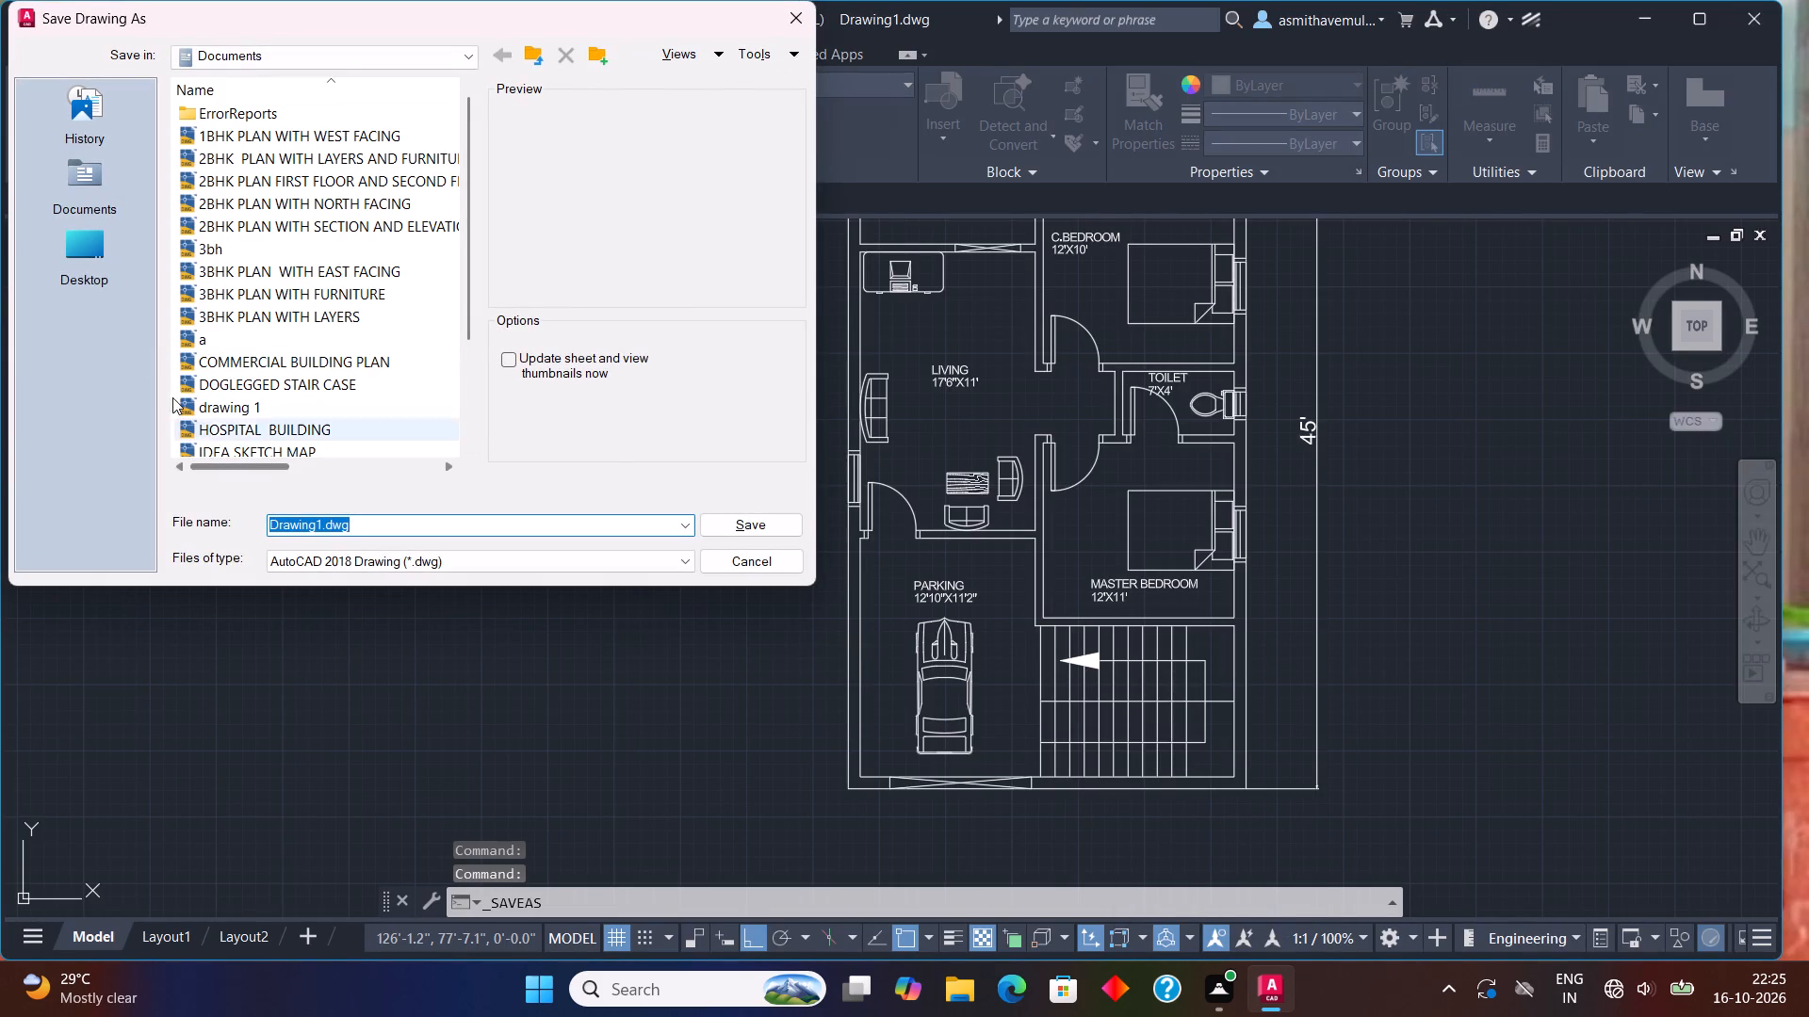
{"action": "left_click", "coordinate": [83, 253]}
{"action": "left_click", "coordinate": [364, 519]}
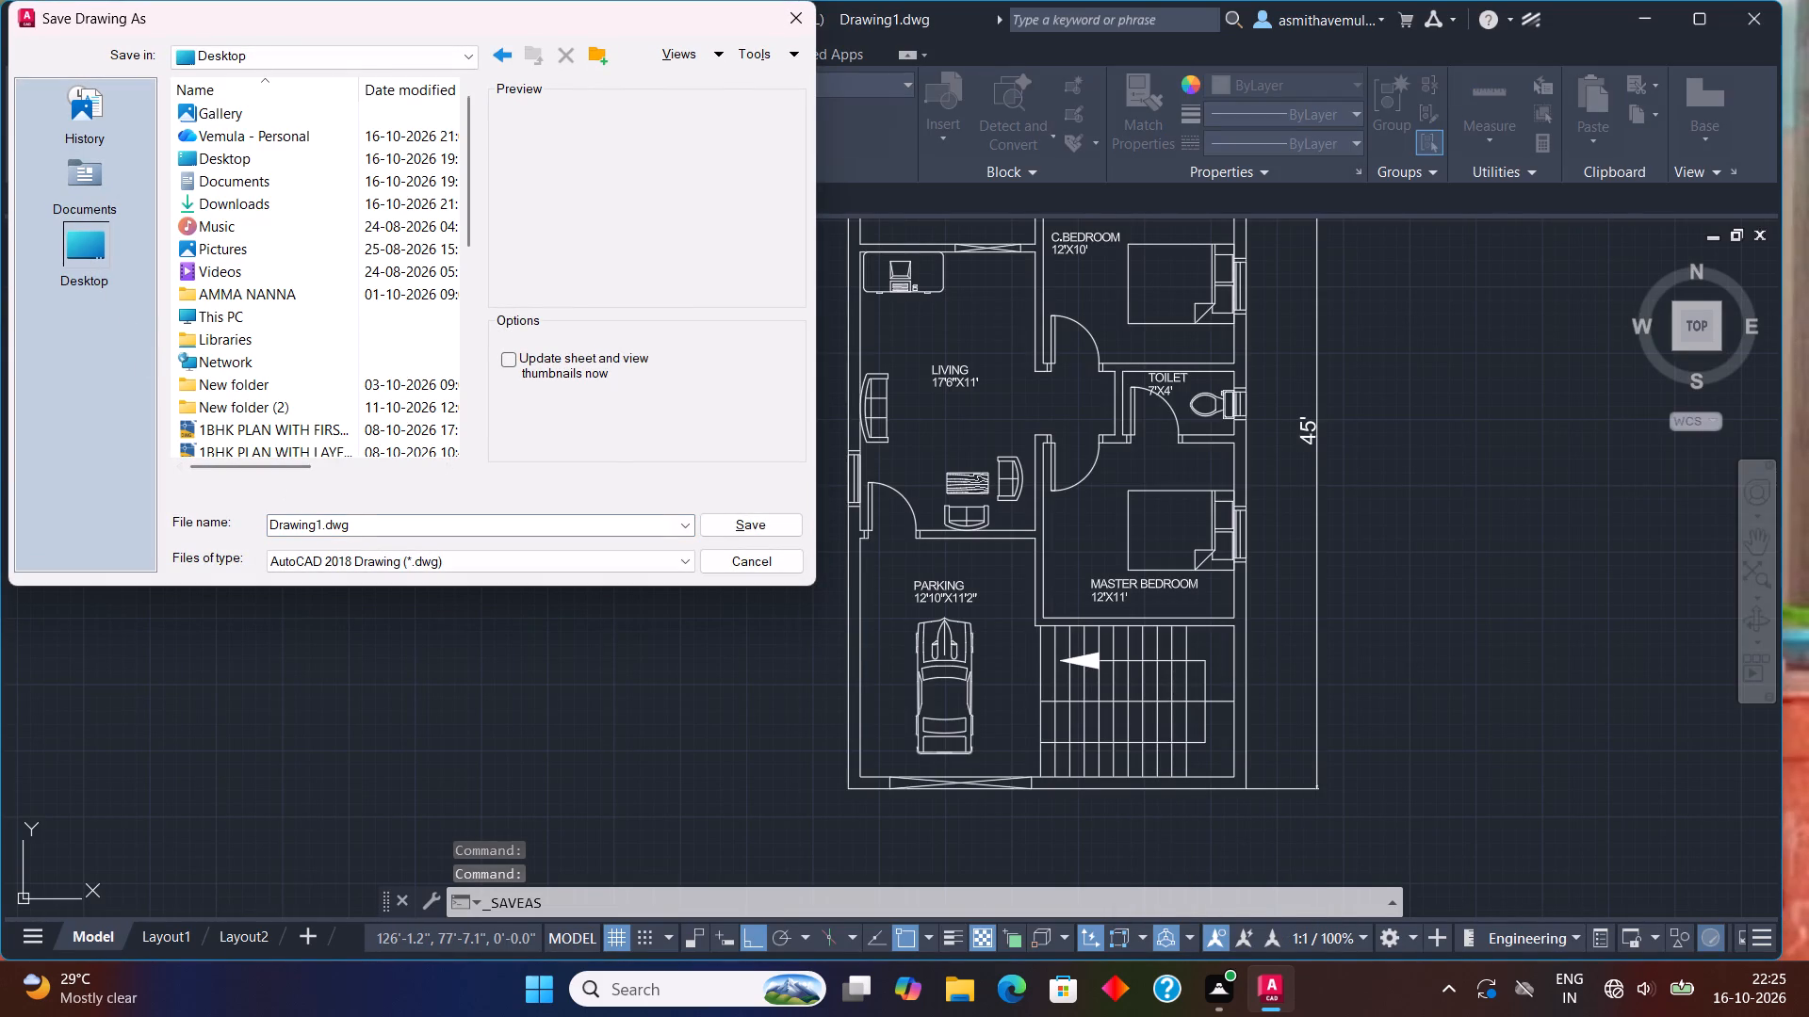
{"action": "key", "text": "BackSpace"}
{"action": "type", "text": "PLAN"}
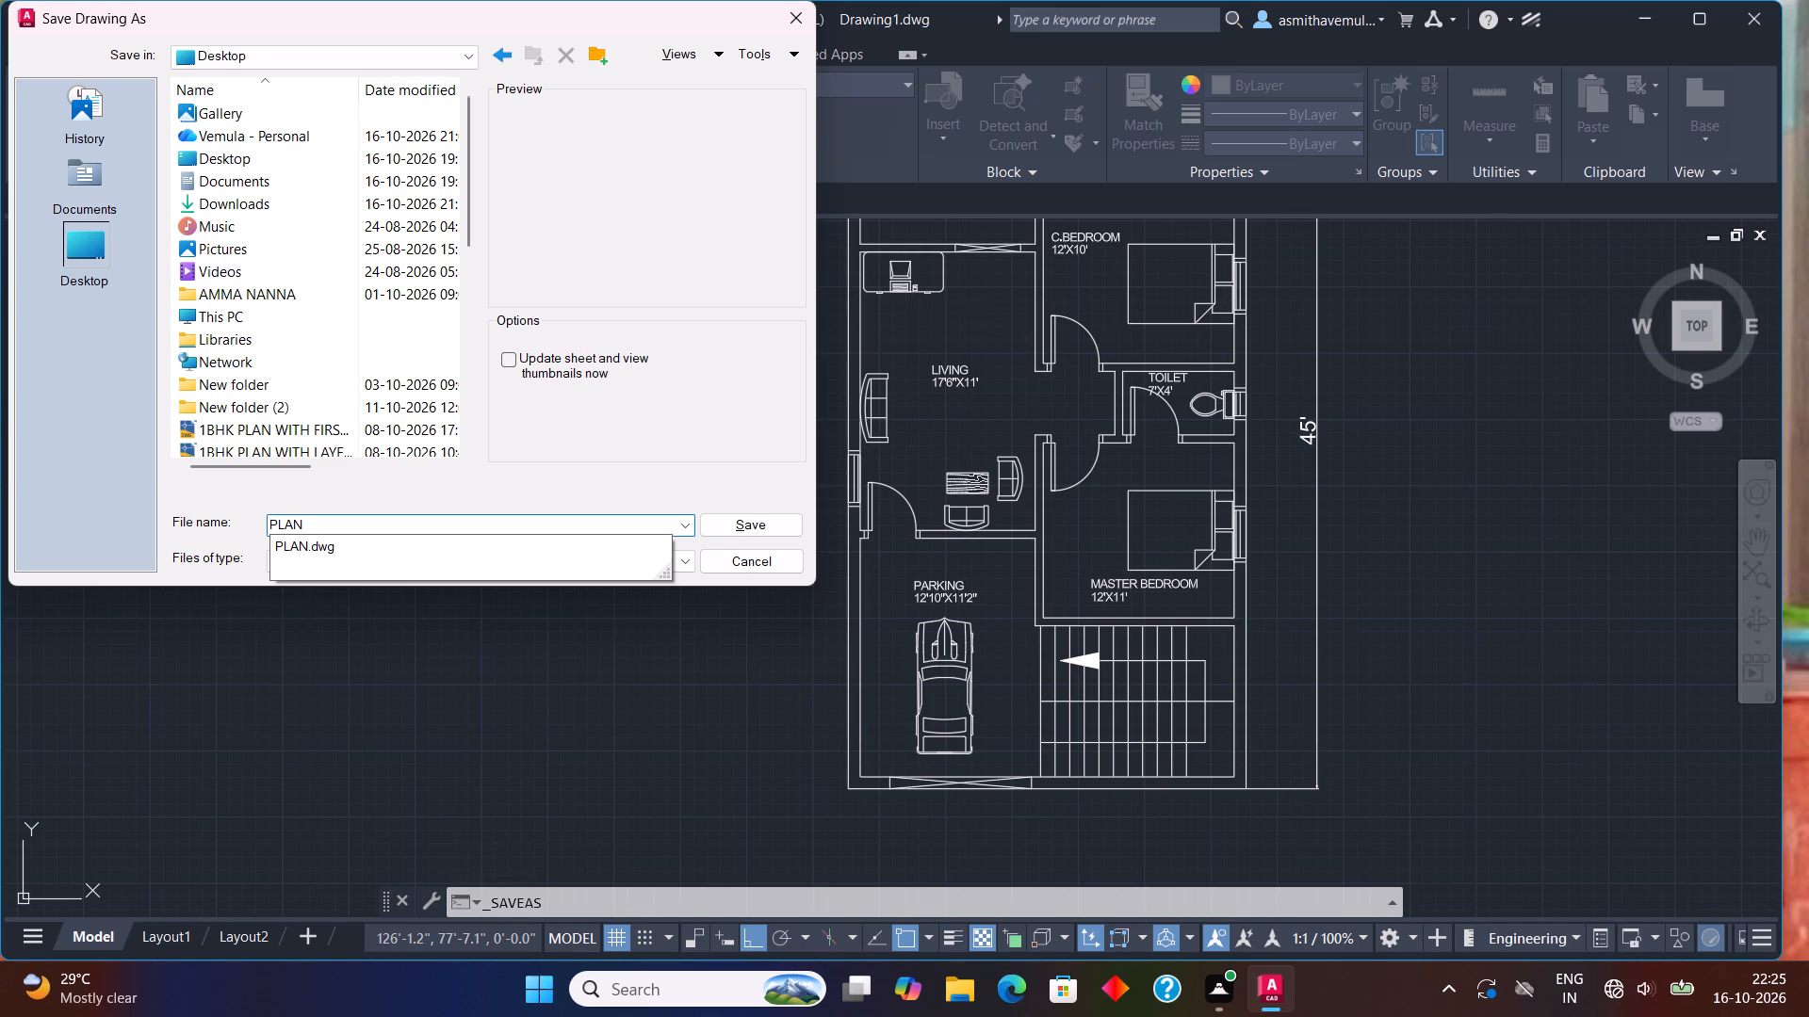
{"action": "left_click", "coordinate": [723, 526]}
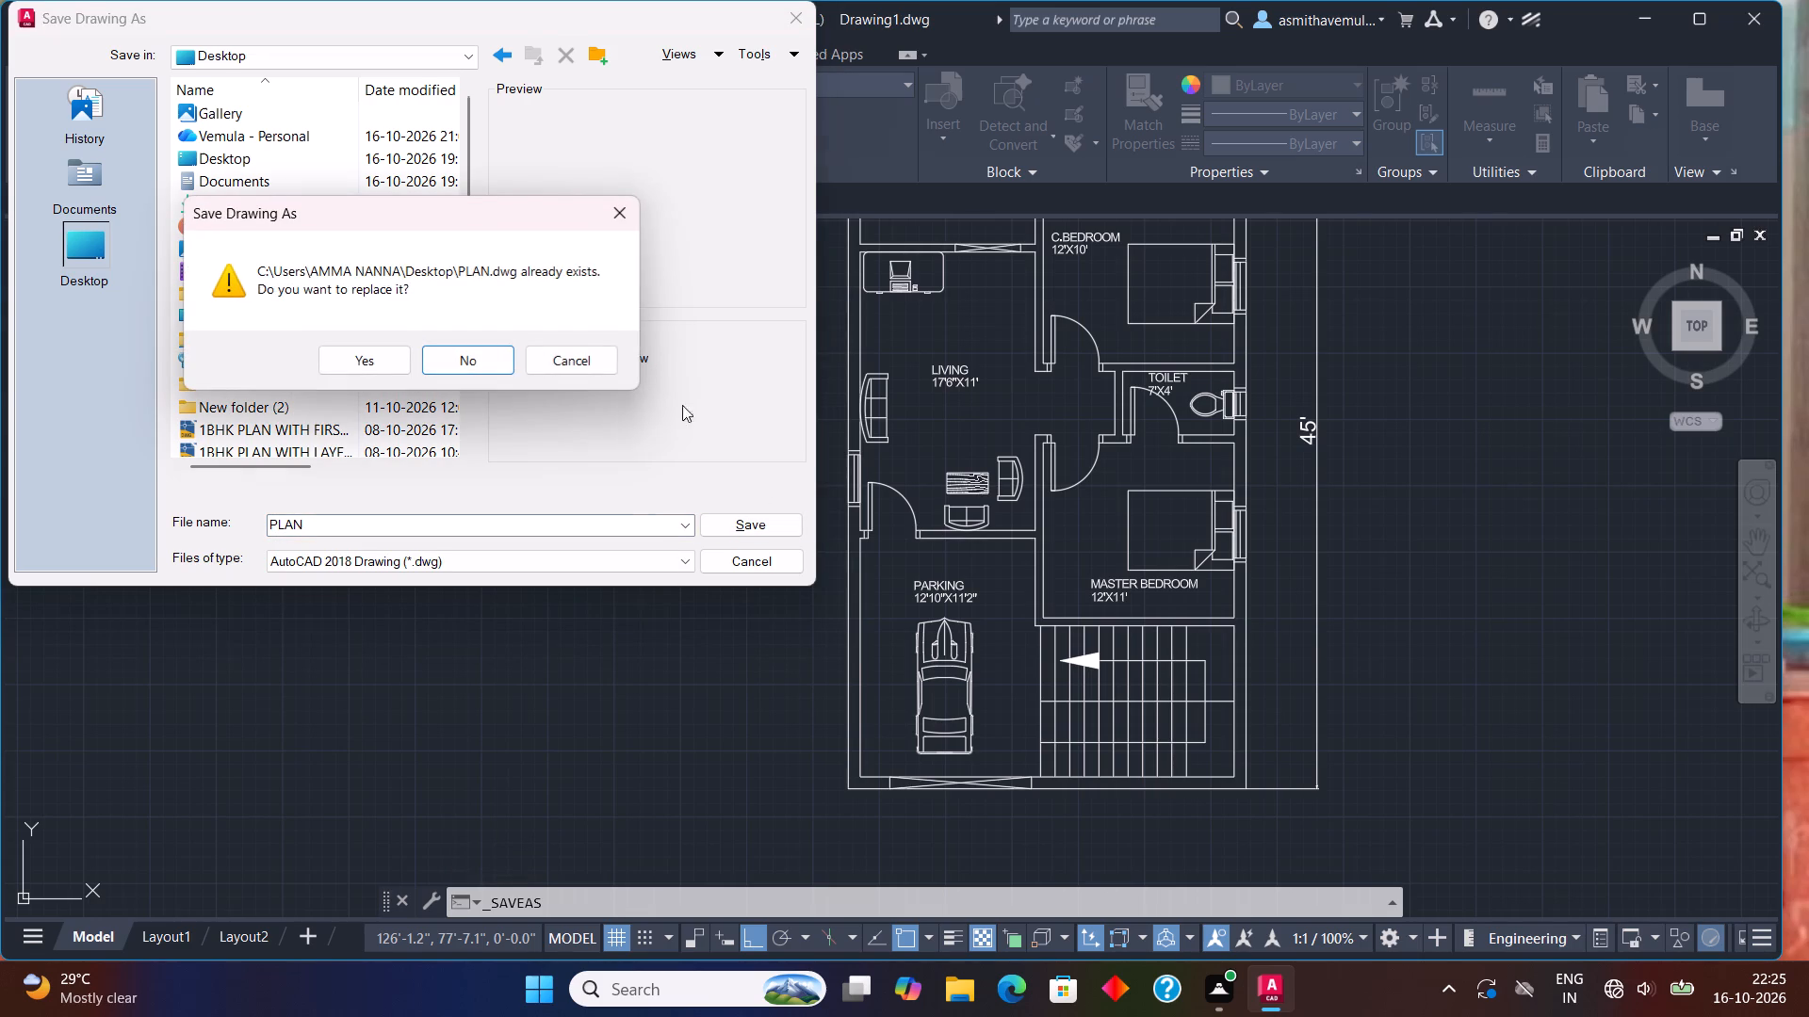
{"action": "left_click", "coordinate": [373, 356]}
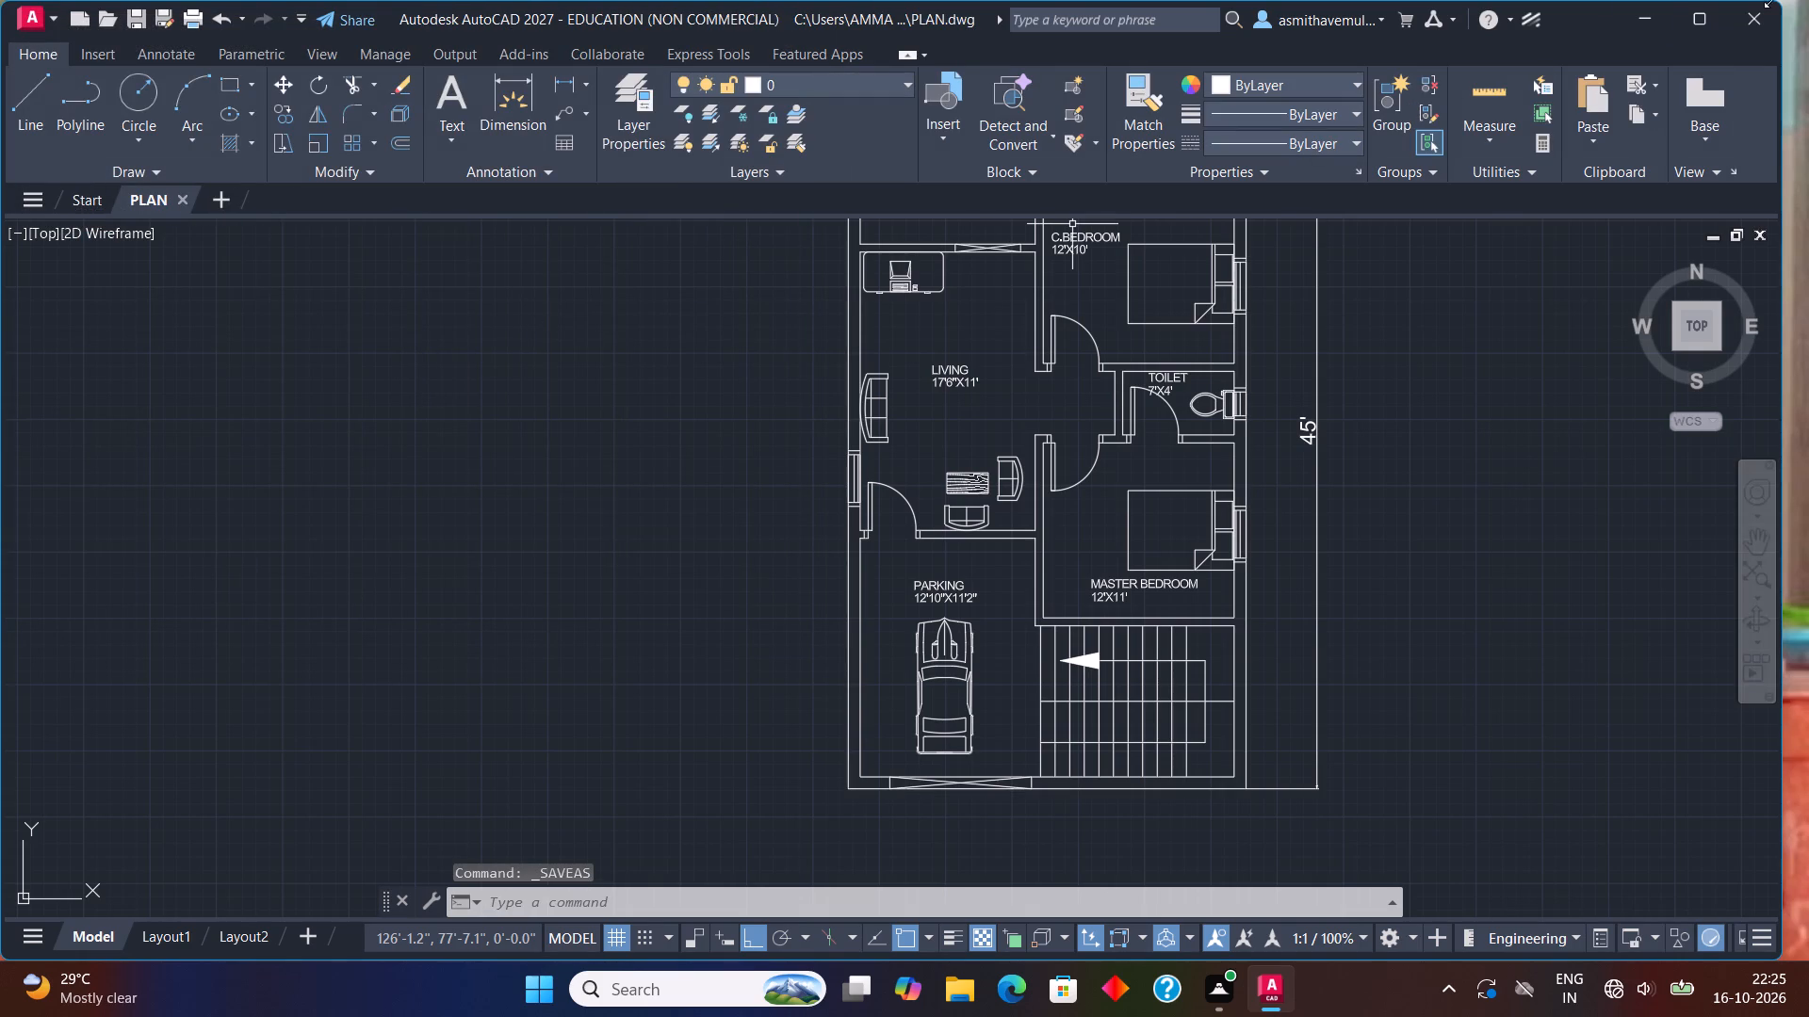
Close AutoCAD.
{"action": "left_click", "coordinate": [1775, 7]}
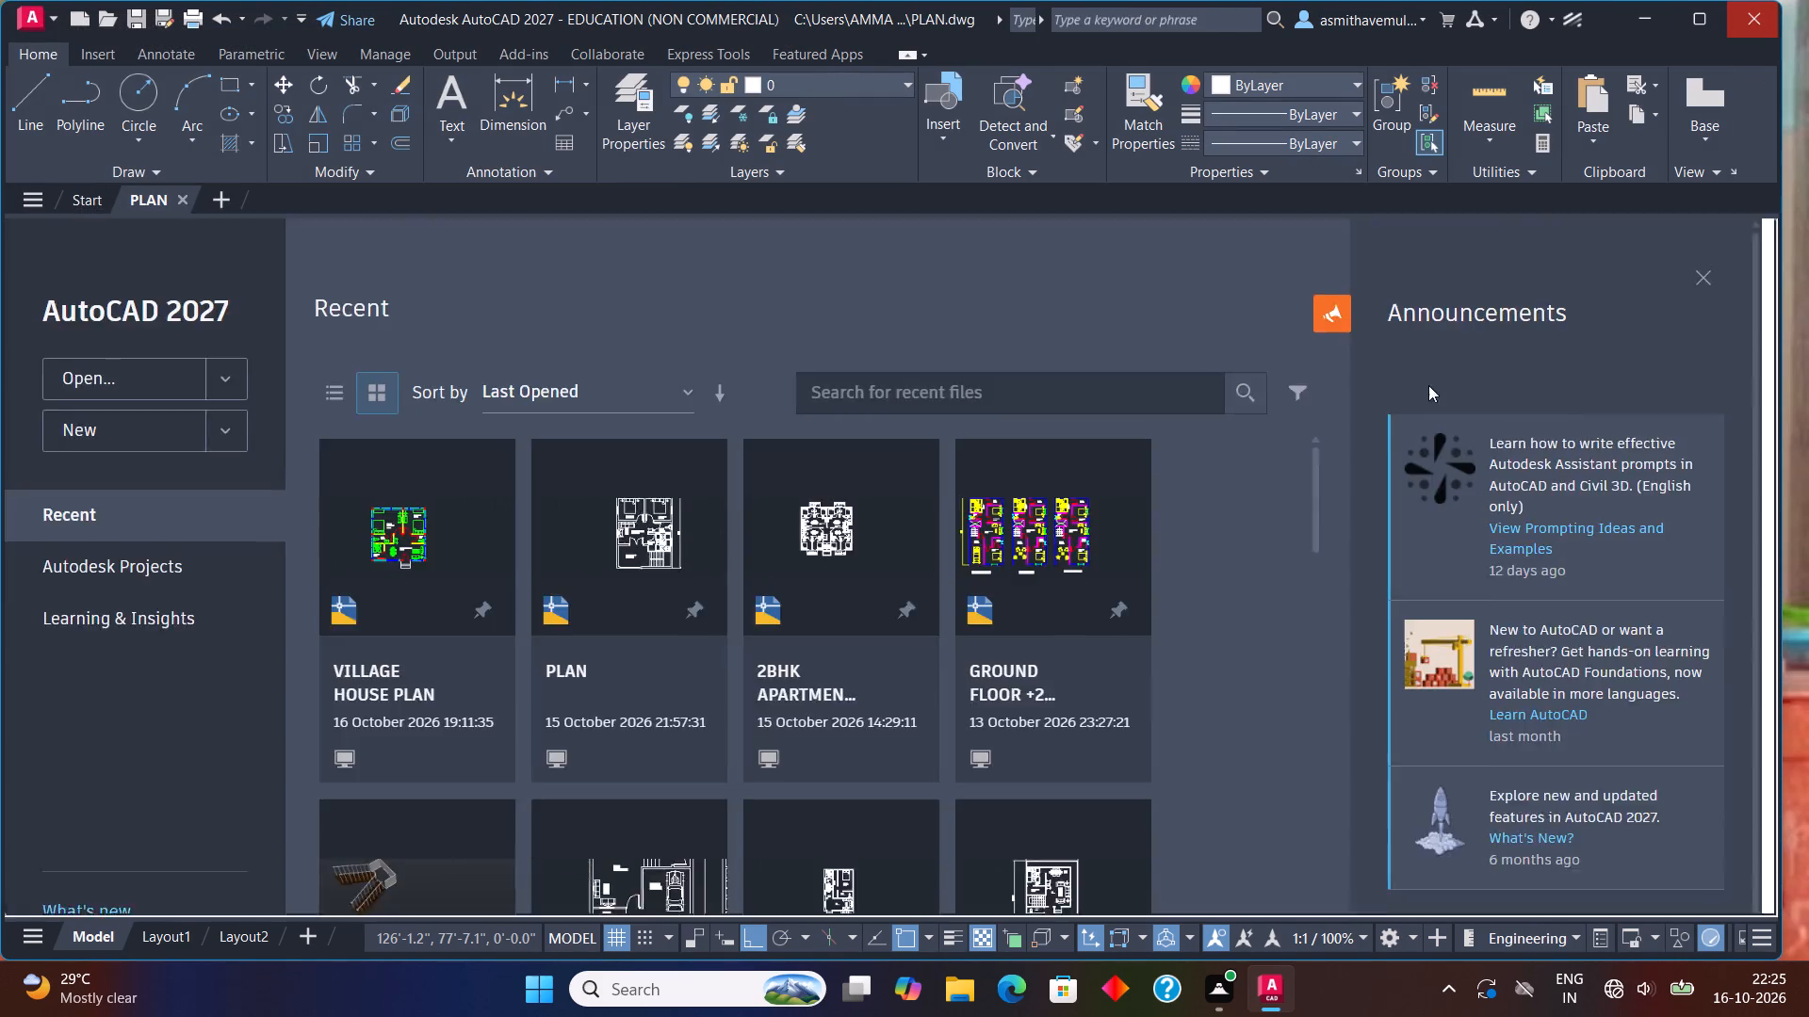